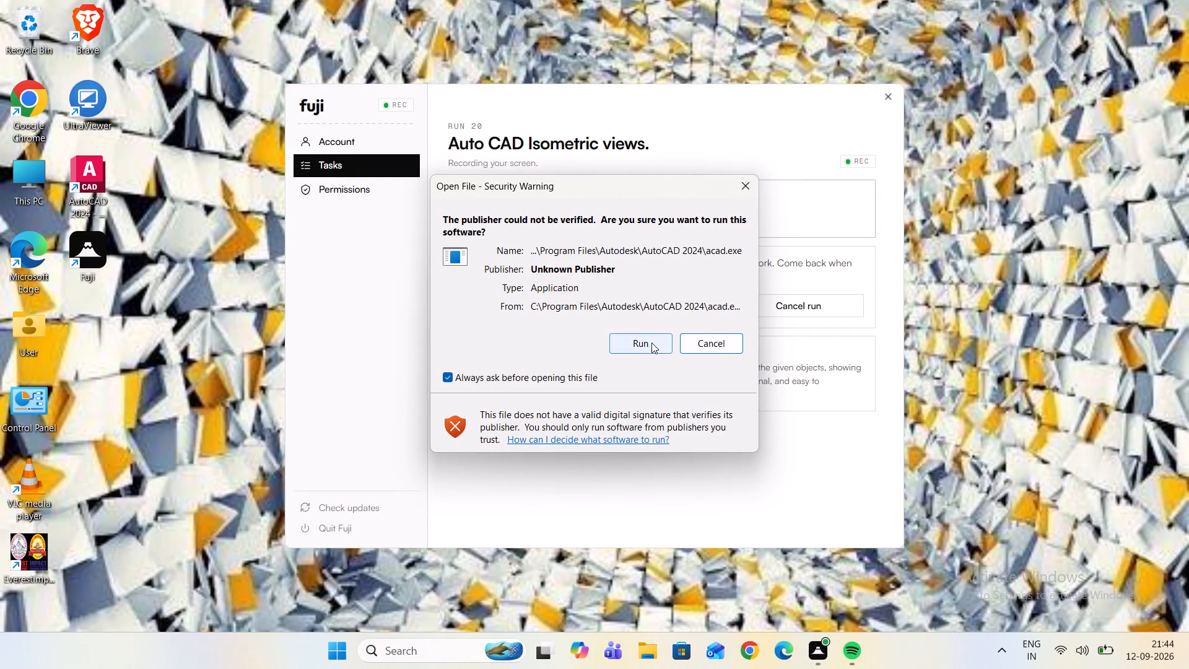
Allow the AutoCAD 2024 application to run so that it launches.
{"action": "left_click", "coordinate": [650, 342]}
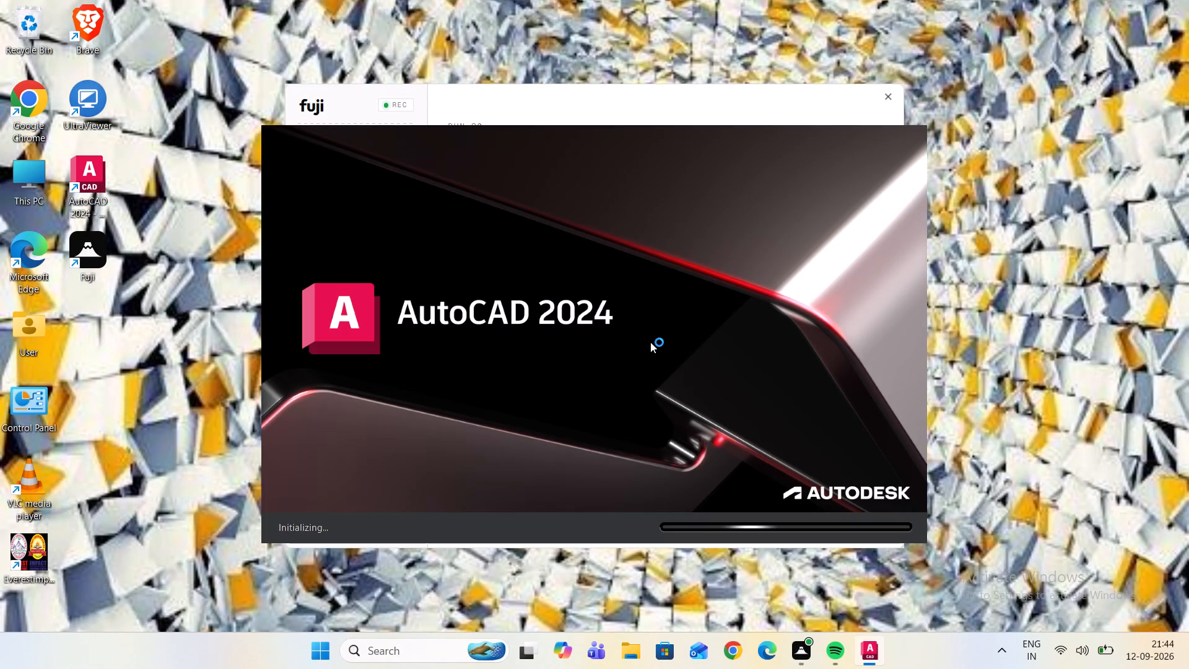
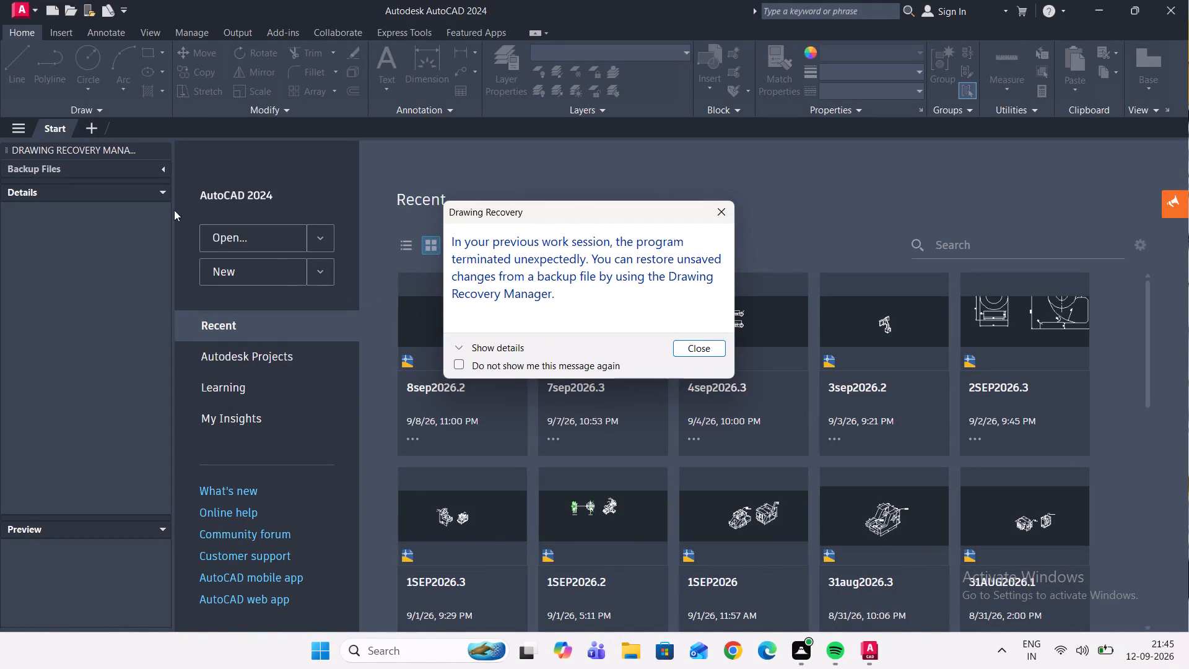
Dismiss the drawing recovery notice and open the drawing 12sep2026.1 from the Documents folder.
{"action": "left_click", "coordinate": [717, 213]}
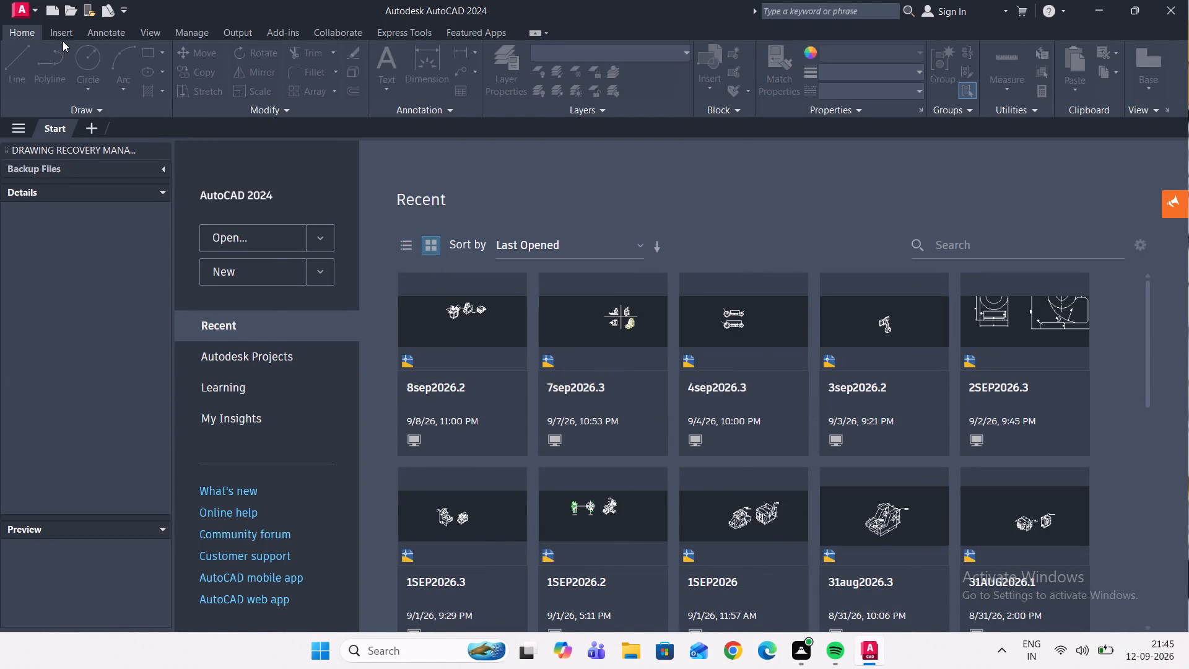
{"action": "left_click", "coordinate": [23, 9]}
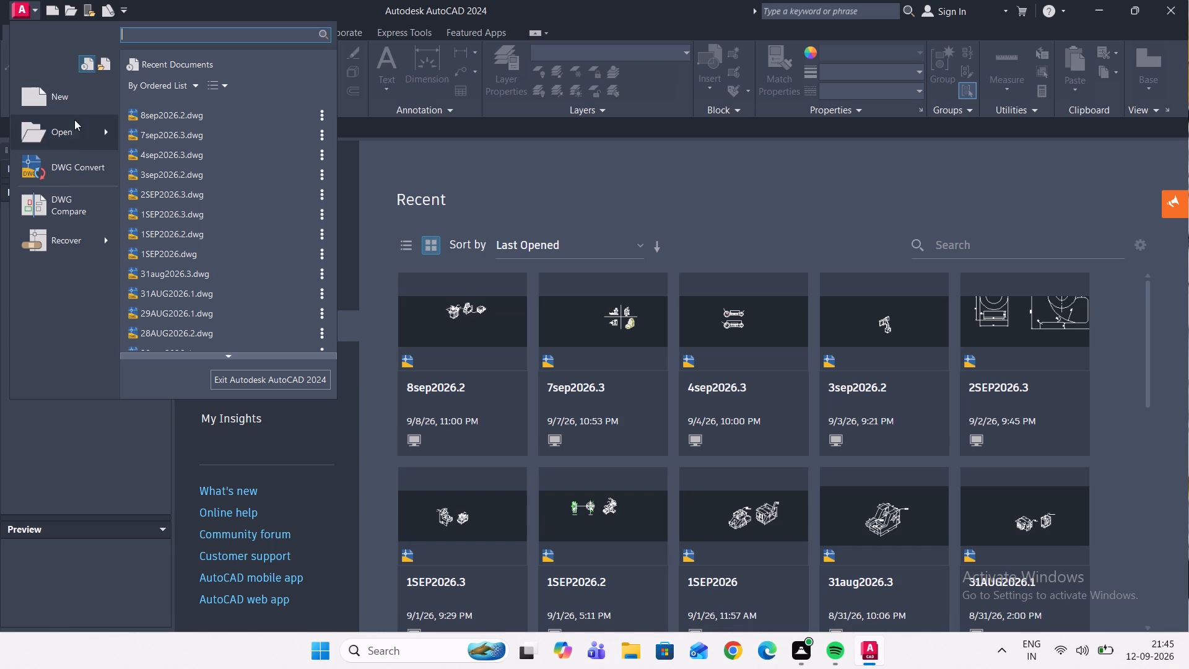
{"action": "left_click", "coordinate": [83, 123]}
{"action": "left_click", "coordinate": [222, 109]}
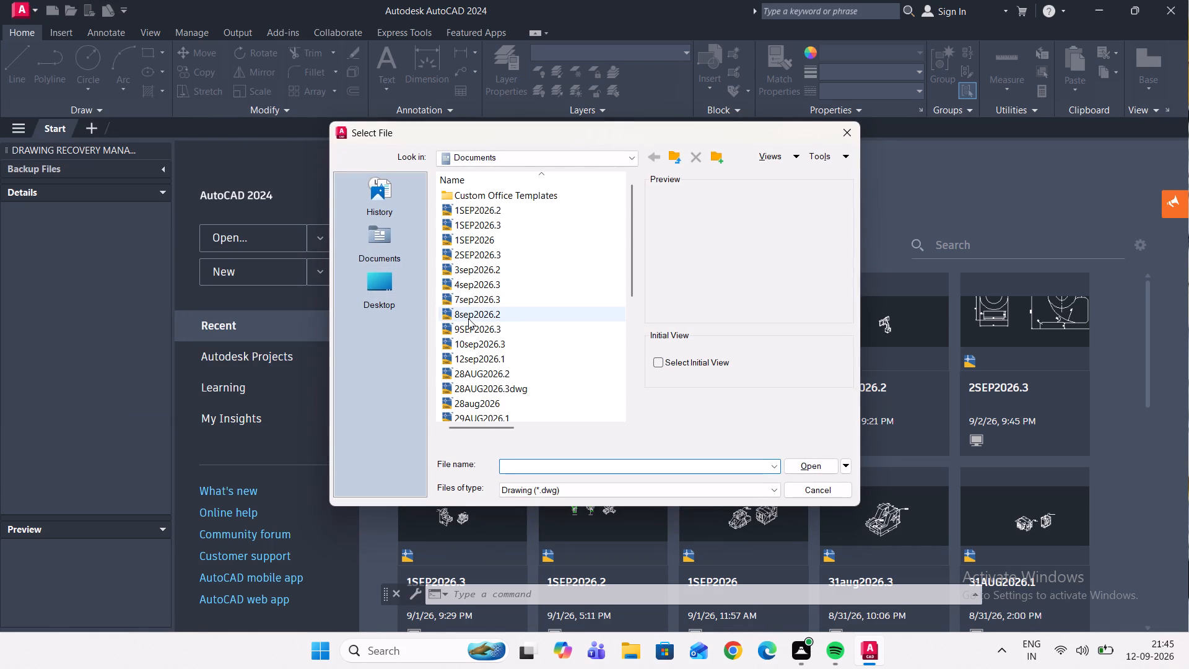
{"action": "left_click", "coordinate": [473, 357]}
{"action": "left_click", "coordinate": [475, 359]}
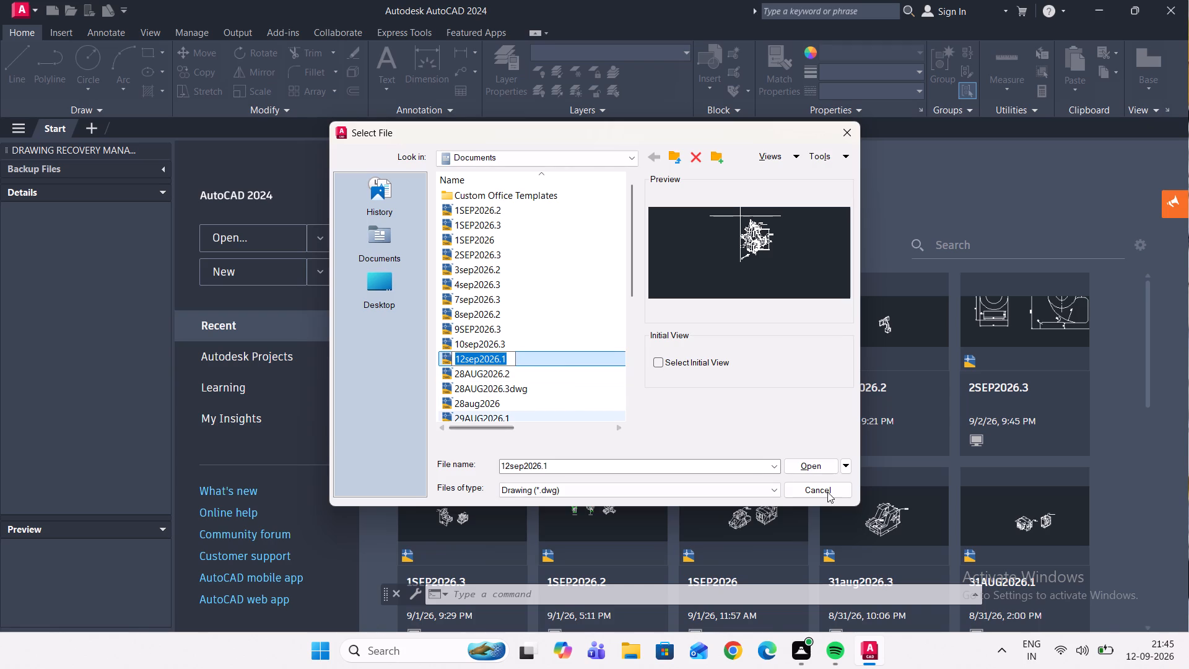
{"action": "left_click", "coordinate": [808, 466]}
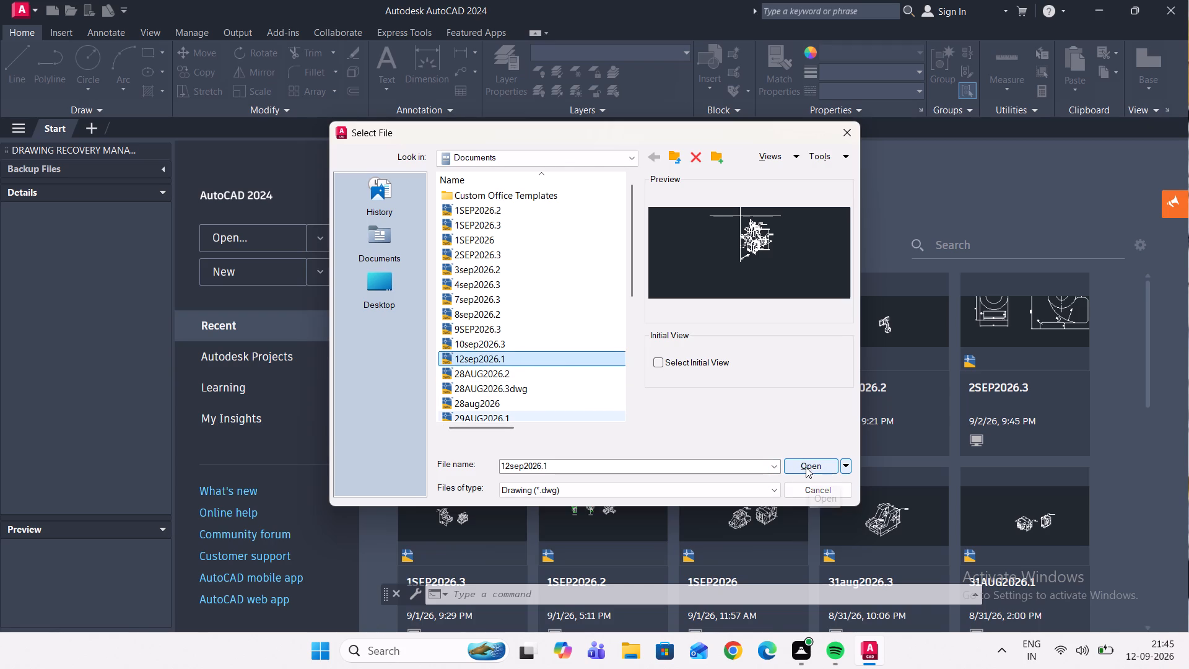
{"action": "double_click", "coordinate": [812, 468]}
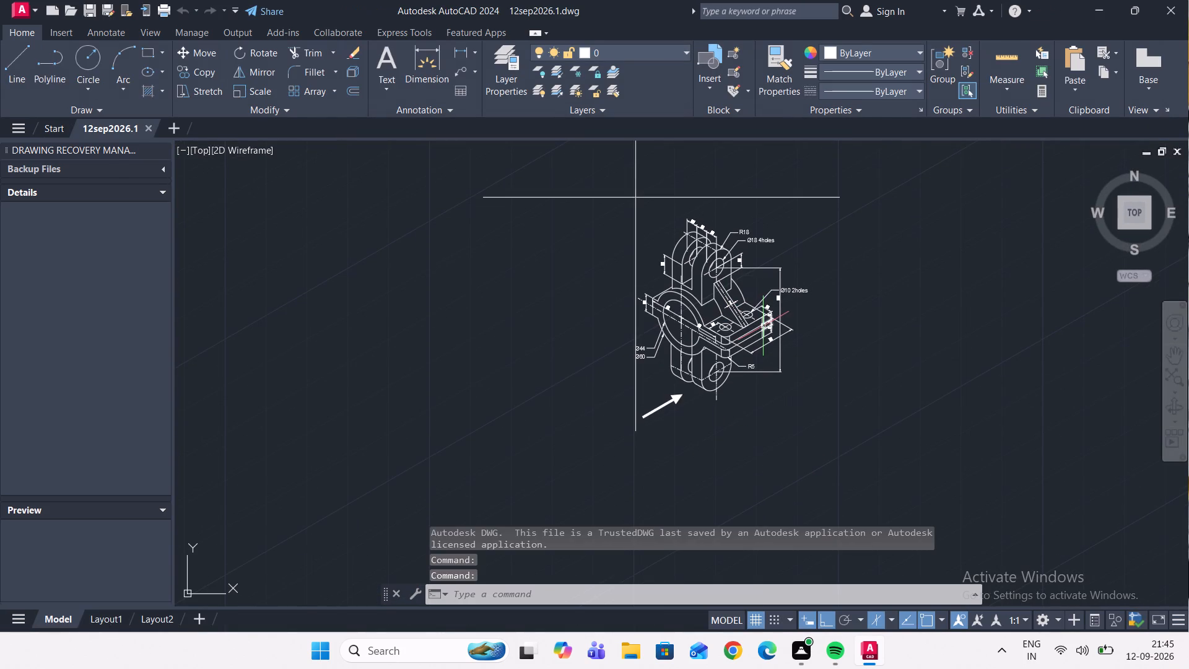
Erase the long crossing horizontal and vertical construction lines beside the isometric bracket.
{"action": "scroll", "coordinate": [705, 244], "scroll_direction": "up", "scroll_amount": 1}
{"action": "scroll", "coordinate": [709, 279], "scroll_direction": "down", "scroll_amount": 1}
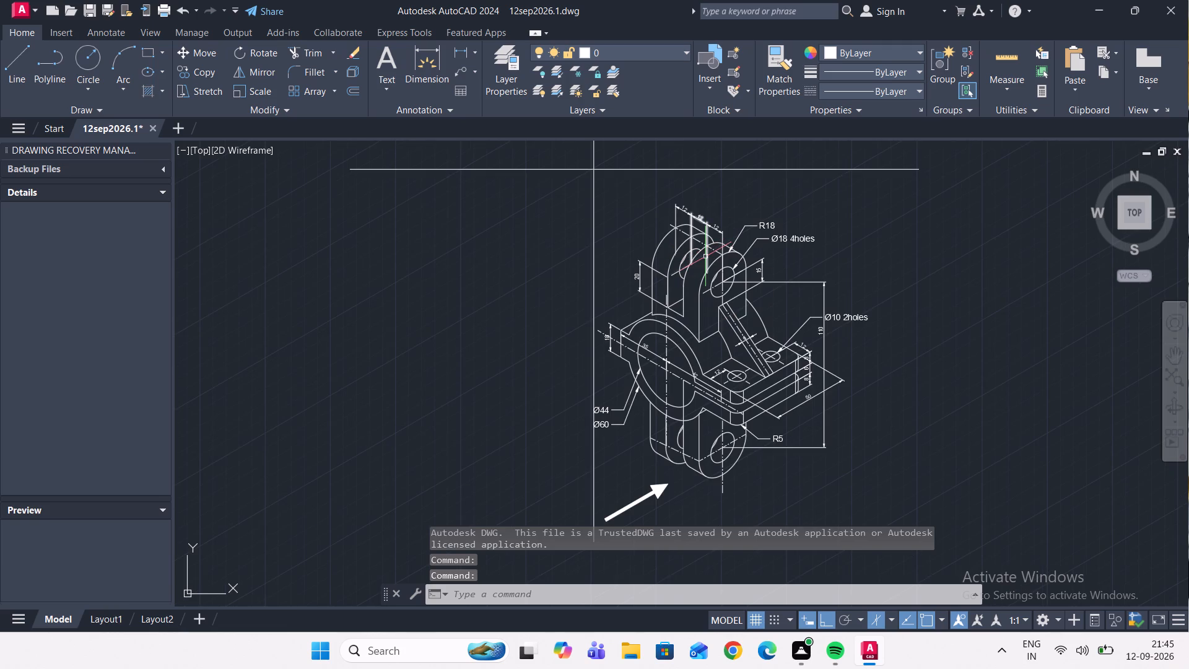
{"action": "scroll", "coordinate": [709, 282], "scroll_direction": "down", "scroll_amount": 1}
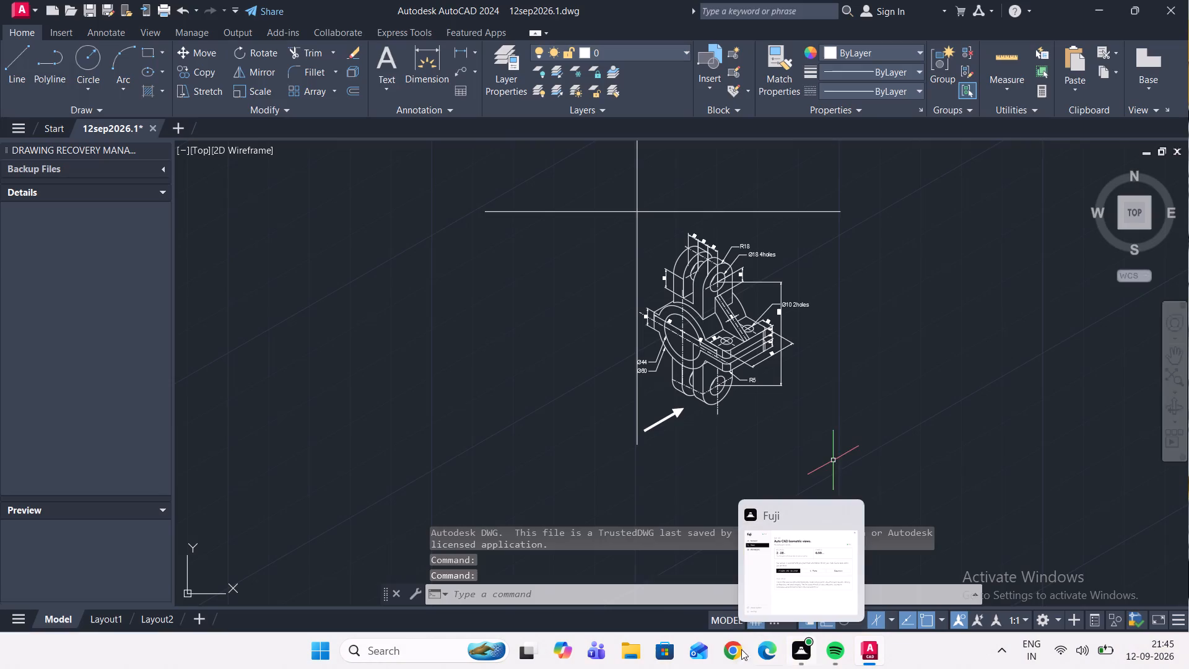
{"action": "scroll", "coordinate": [687, 448], "scroll_direction": "down", "scroll_amount": 2}
{"action": "scroll", "coordinate": [673, 388], "scroll_direction": "up", "scroll_amount": 3}
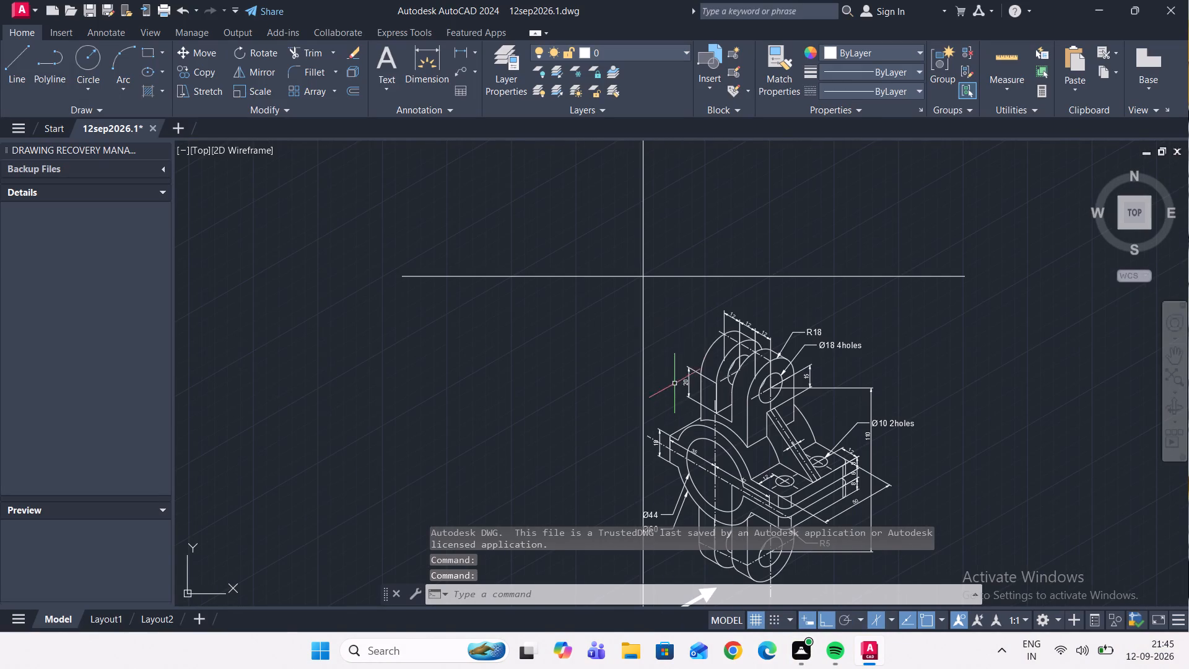
{"action": "left_click_drag", "start_coordinate": [688, 351], "coordinate": [682, 335]}
{"action": "left_click", "coordinate": [613, 266]}
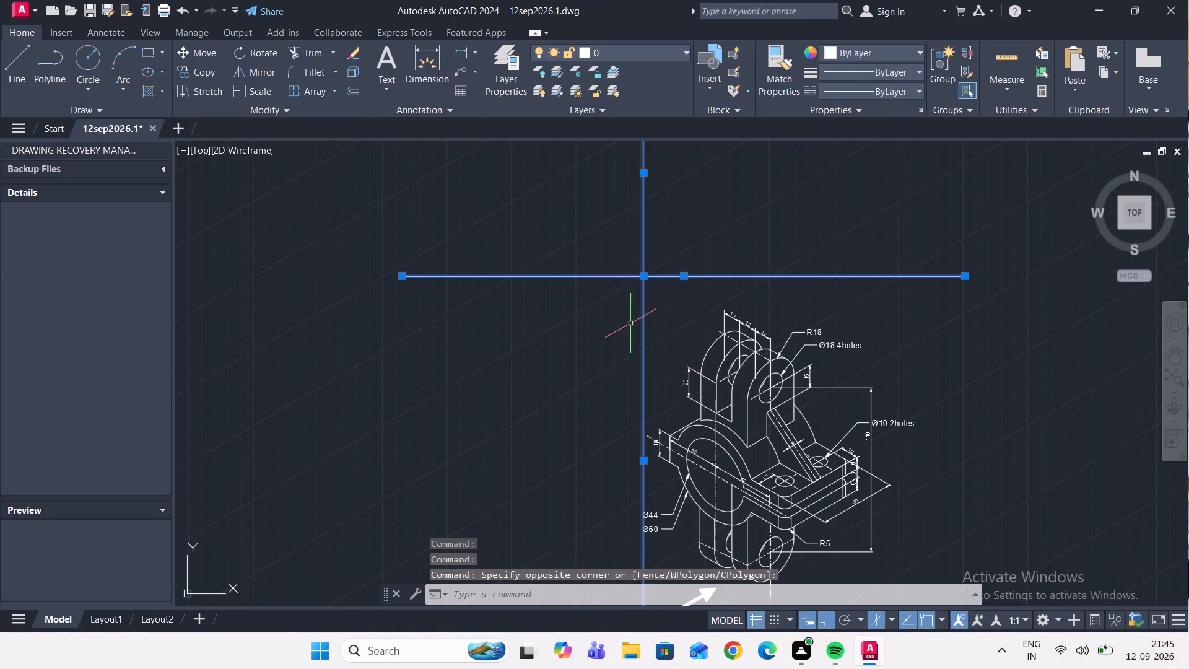
{"action": "key", "text": "Delete"}
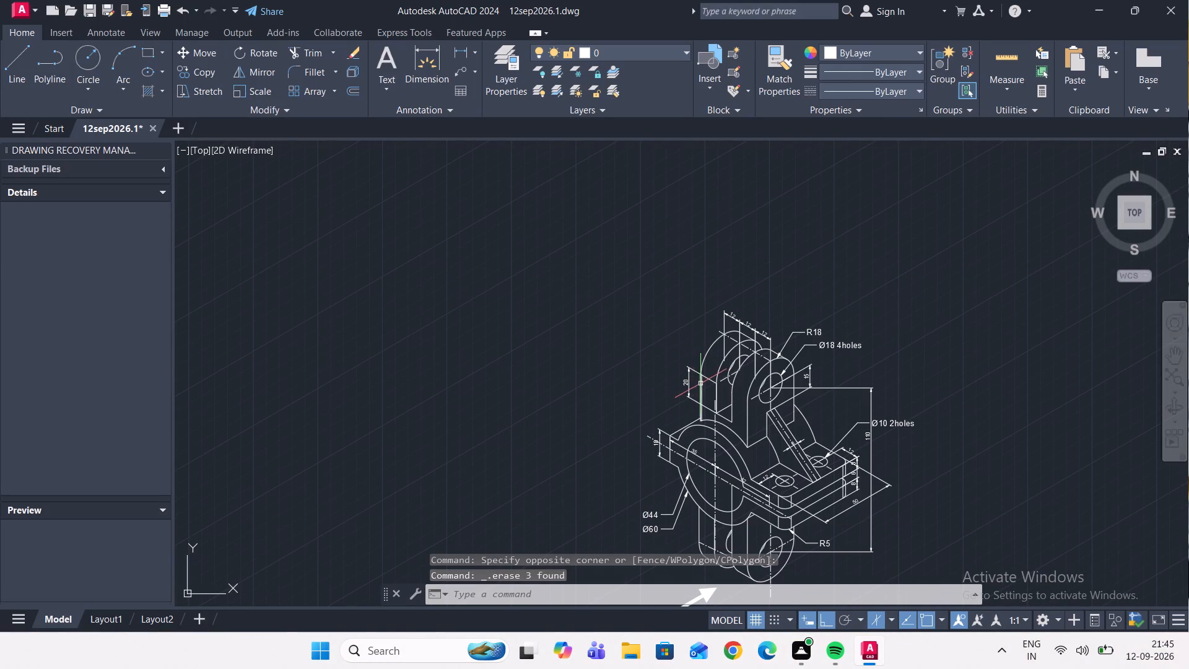
Copy the whole dimensioned isometric bracket with its arrow from the large circle's centre, with Ortho off, about 290 units to the right.
{"action": "scroll", "coordinate": [703, 374], "scroll_direction": "down", "scroll_amount": 1}
{"action": "scroll", "coordinate": [712, 357], "scroll_direction": "up", "scroll_amount": 1}
{"action": "scroll", "coordinate": [723, 357], "scroll_direction": "down", "scroll_amount": 2}
{"action": "scroll", "coordinate": [747, 392], "scroll_direction": "up", "scroll_amount": 1}
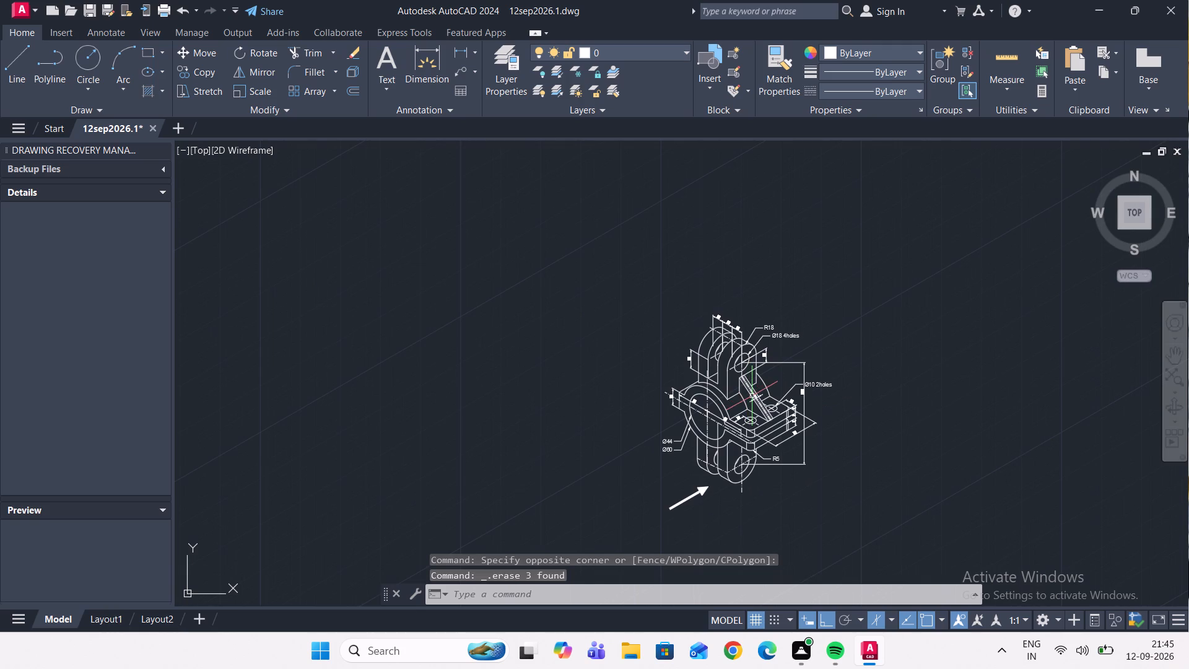
{"action": "middle_click", "coordinate": [758, 375]}
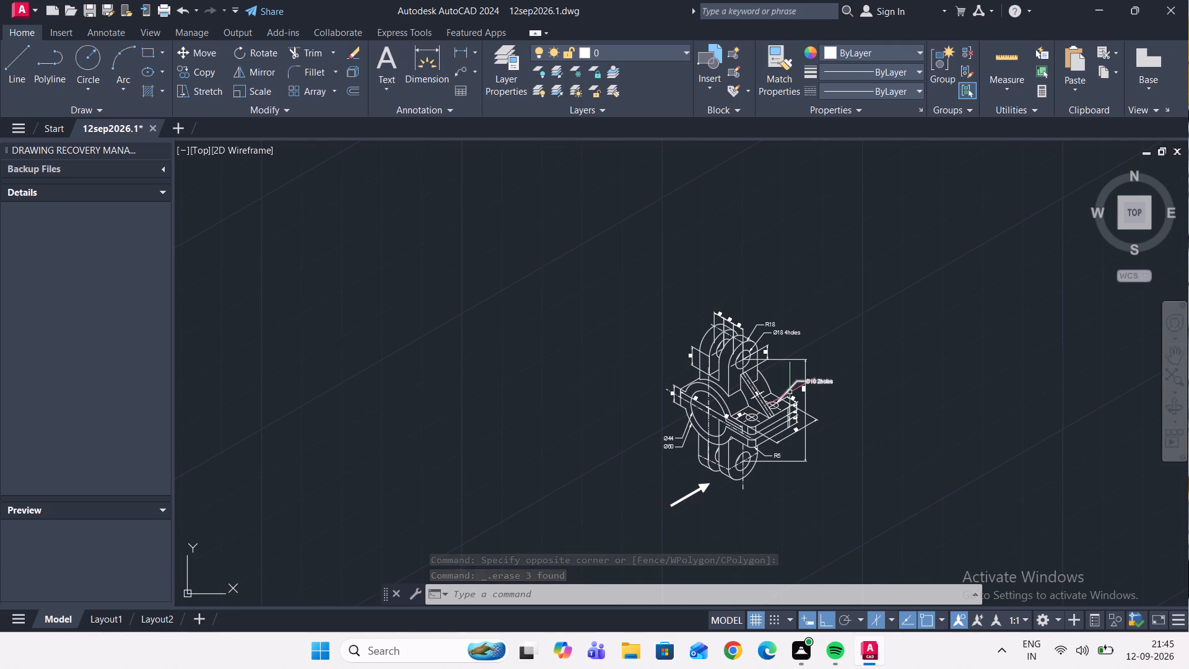
{"action": "middle_click_drag", "start_coordinate": [791, 390], "coordinate": [794, 371]}
{"action": "scroll", "coordinate": [827, 427], "scroll_direction": "up", "scroll_amount": 1}
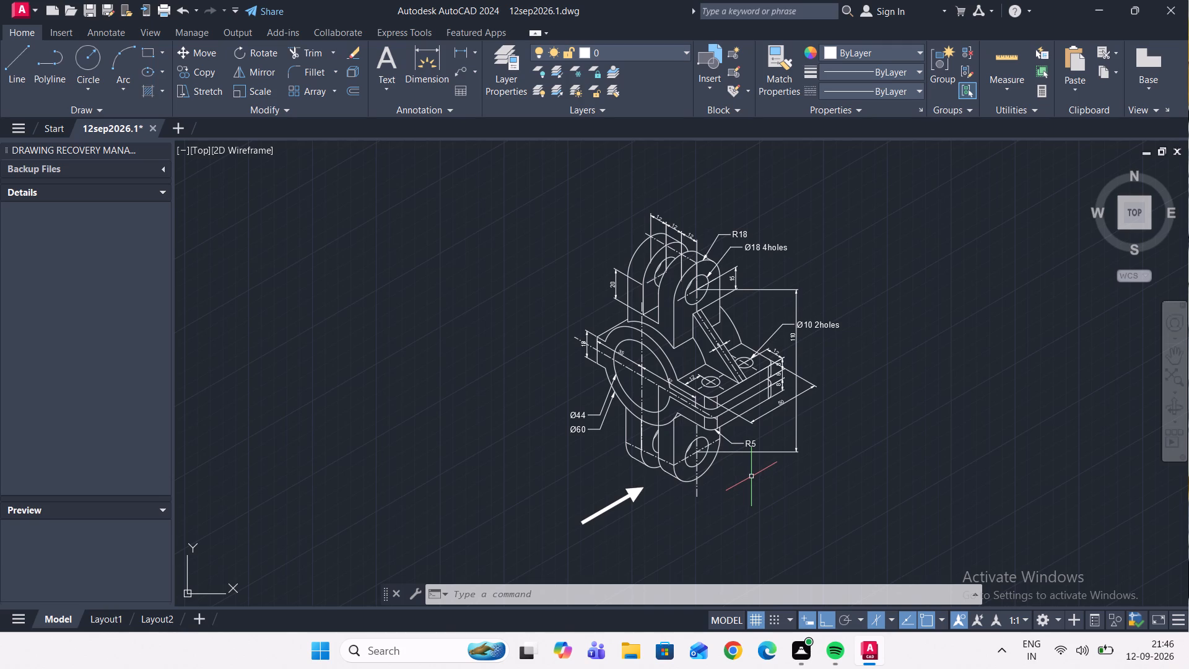
{"action": "scroll", "coordinate": [736, 454], "scroll_direction": "up", "scroll_amount": 1}
{"action": "scroll", "coordinate": [736, 454], "scroll_direction": "down", "scroll_amount": 1}
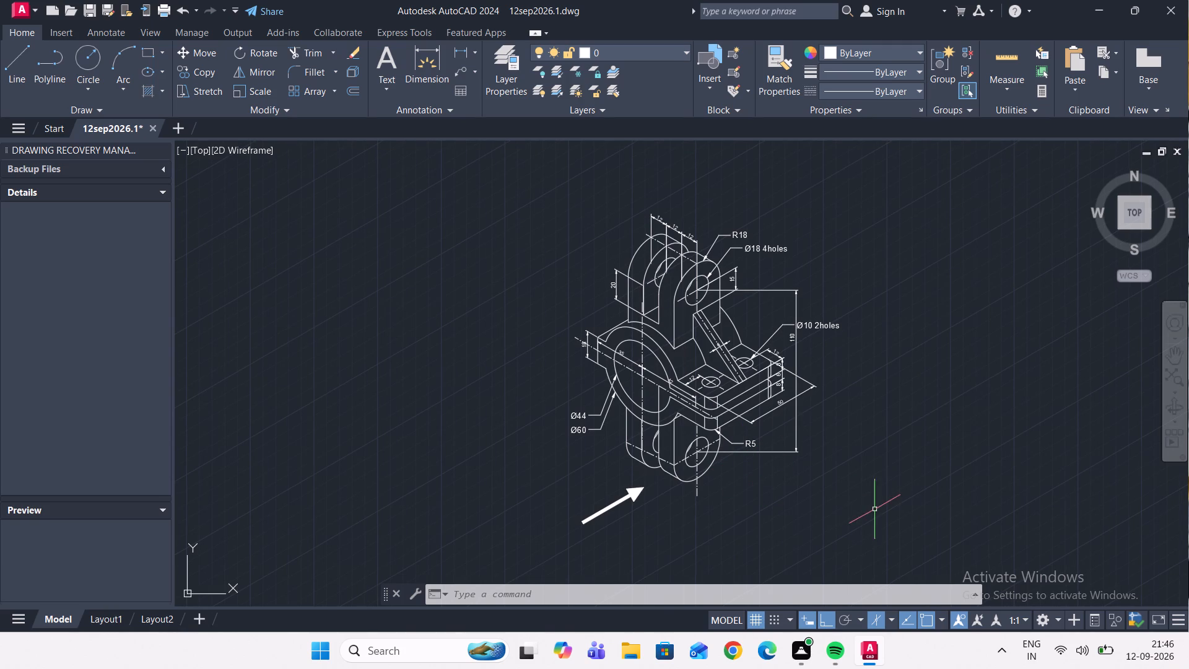
{"action": "left_click_drag", "start_coordinate": [880, 538], "coordinate": [877, 506]}
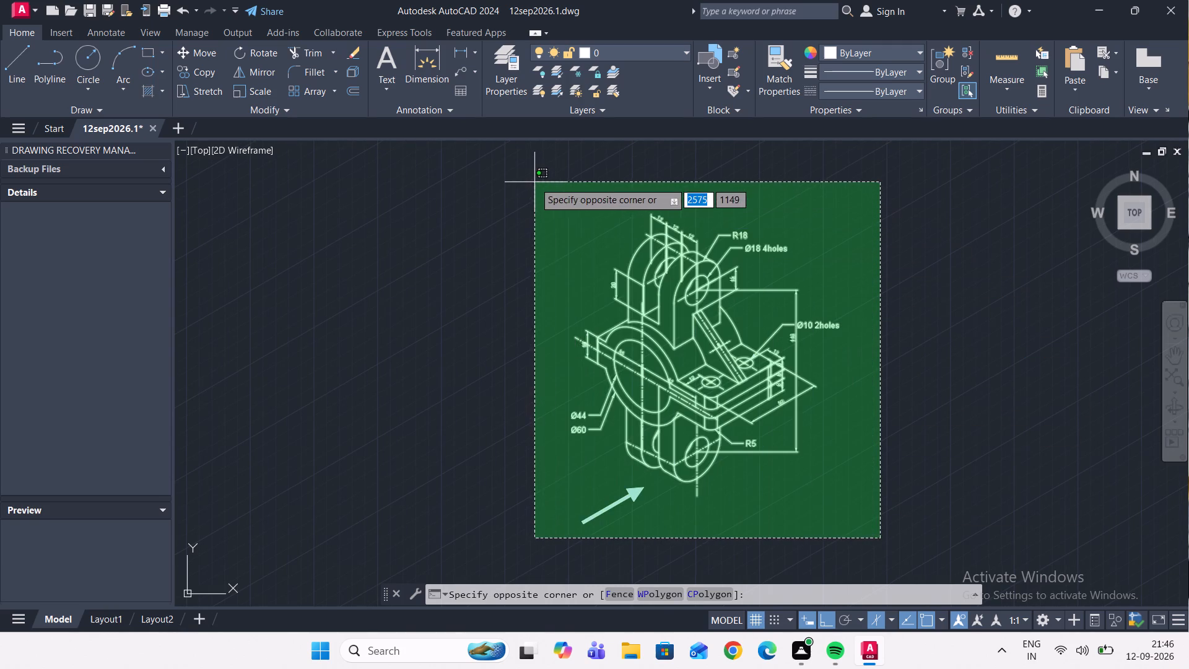
{"action": "left_click", "coordinate": [534, 182]}
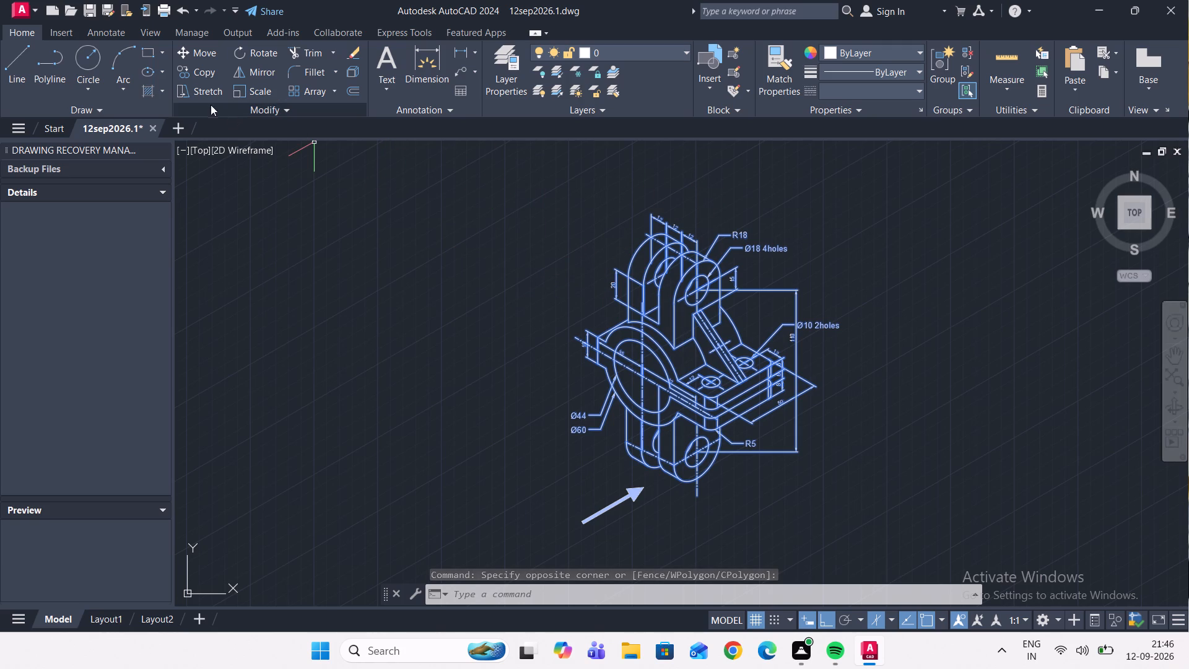
{"action": "left_click", "coordinate": [201, 75]}
{"action": "scroll", "coordinate": [645, 367], "scroll_direction": "up", "scroll_amount": 1}
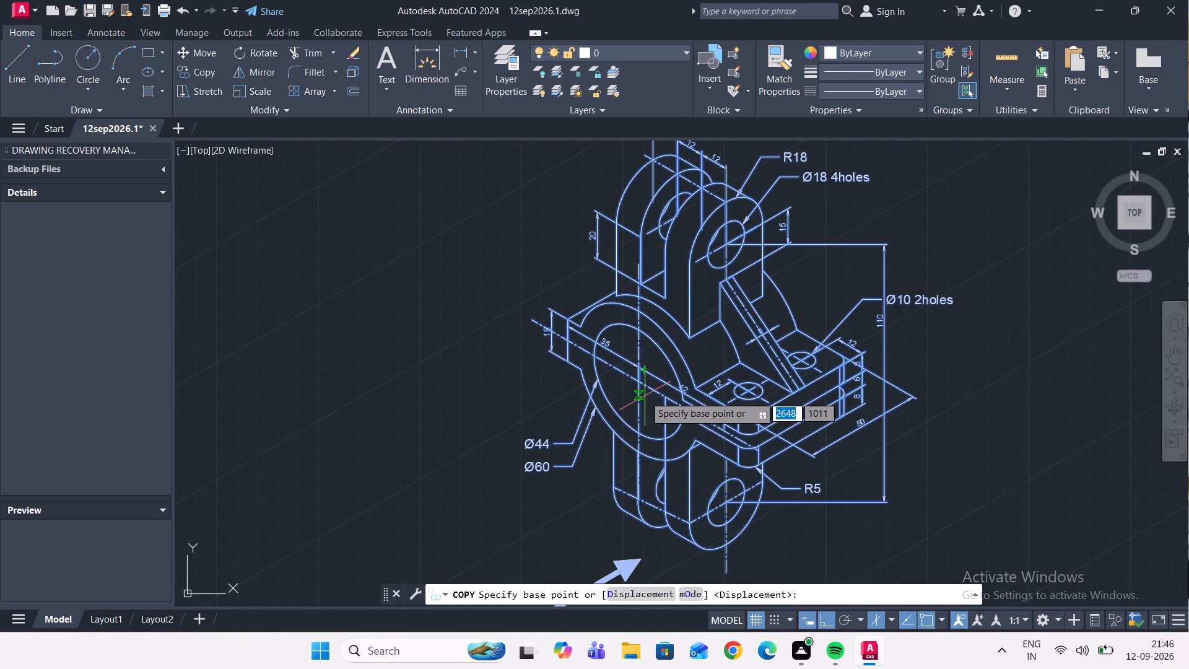
{"action": "scroll", "coordinate": [640, 387], "scroll_direction": "up", "scroll_amount": 3}
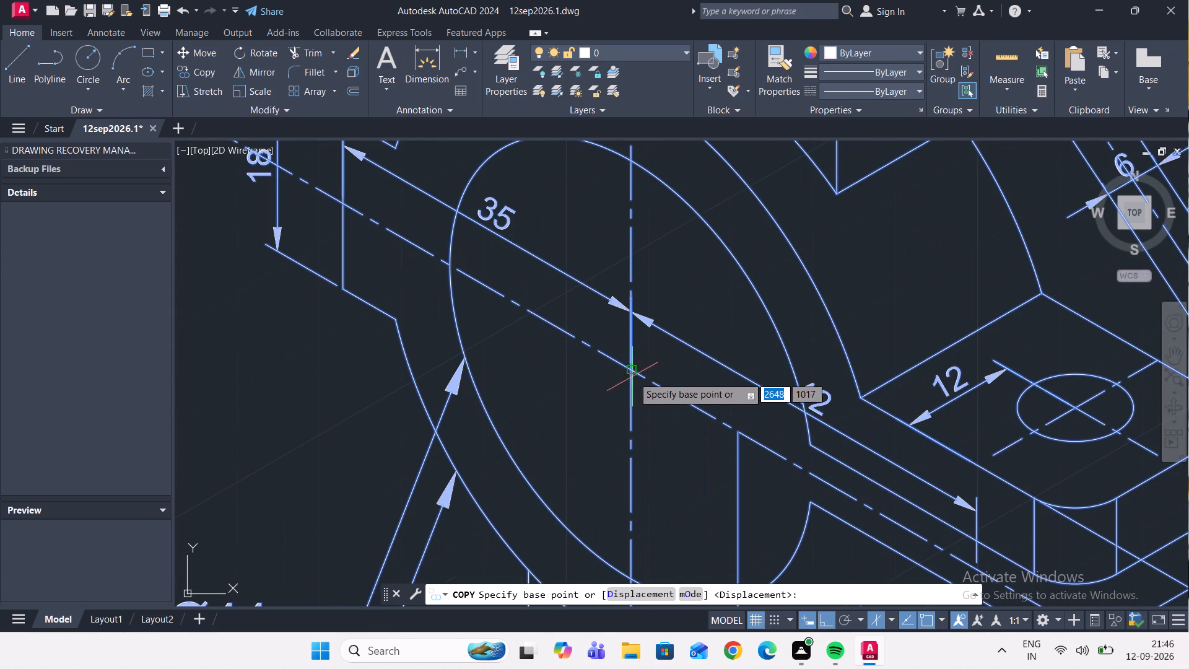
{"action": "left_click", "coordinate": [633, 372]}
{"action": "scroll", "coordinate": [679, 381], "scroll_direction": "down", "scroll_amount": 7}
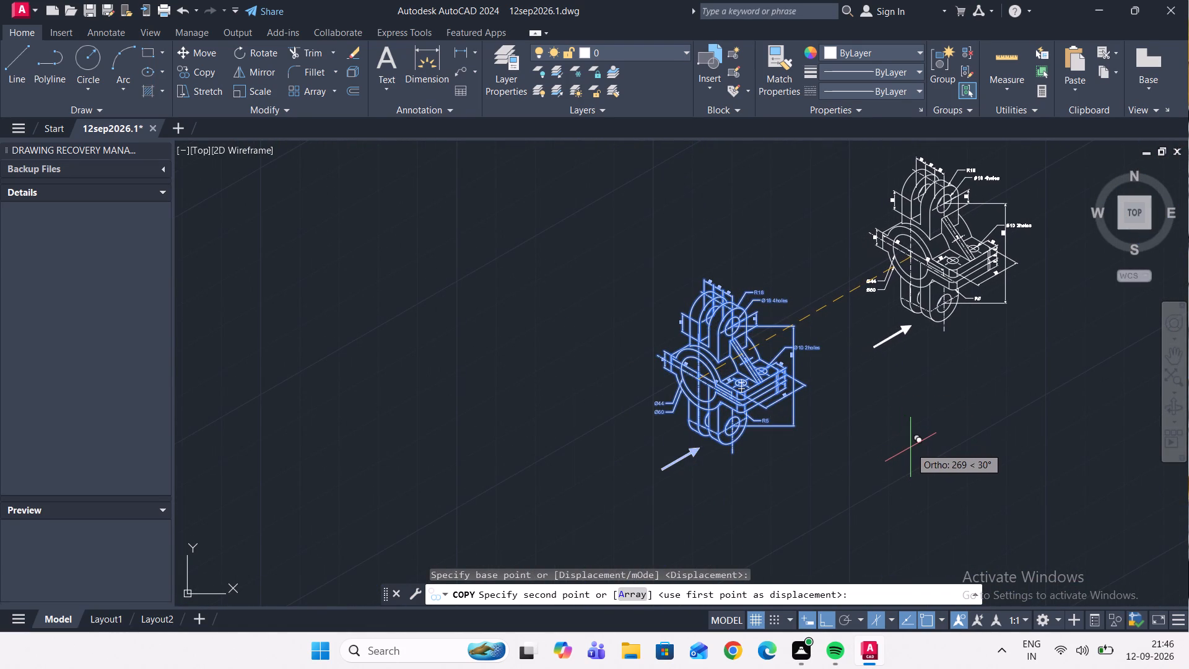
{"action": "key", "text": "F5"}
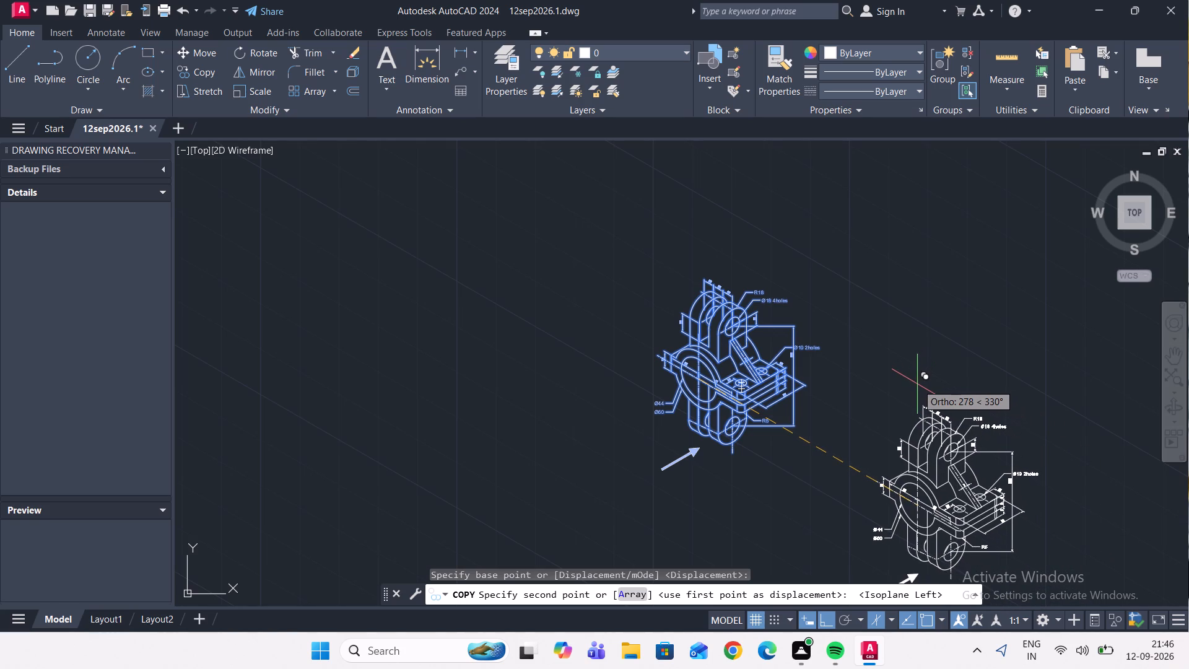
{"action": "key", "text": "F8"}
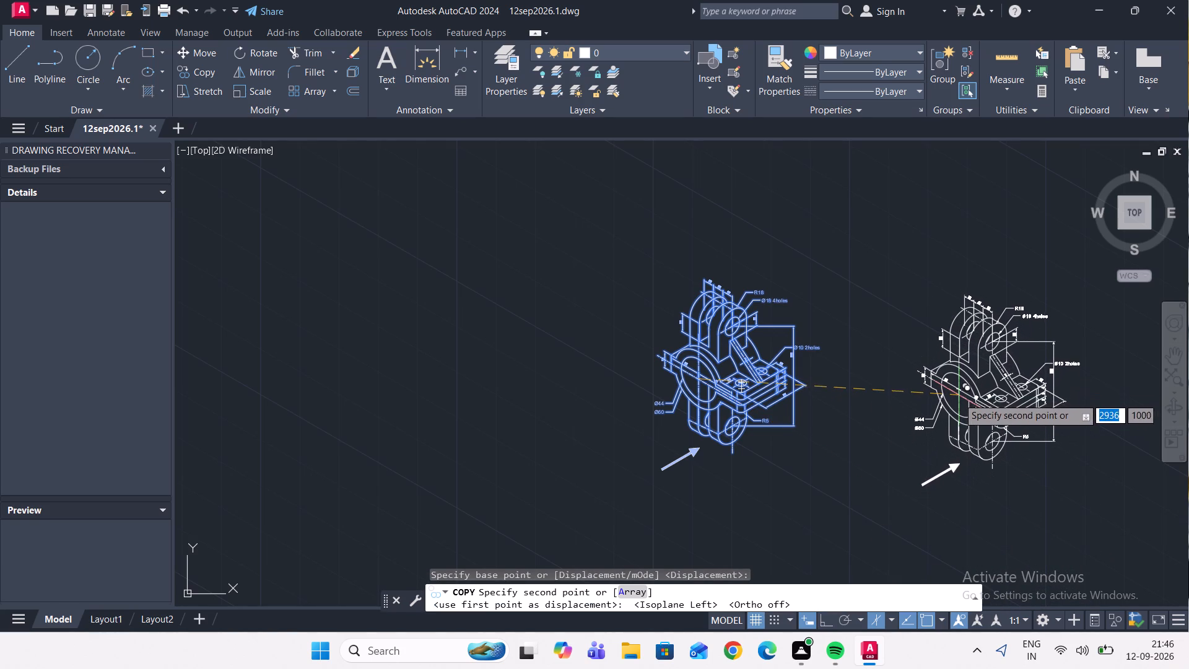
{"action": "left_click", "coordinate": [957, 400]}
{"action": "scroll", "coordinate": [988, 391], "scroll_direction": "up", "scroll_amount": 1}
{"action": "key", "text": "Escape"}
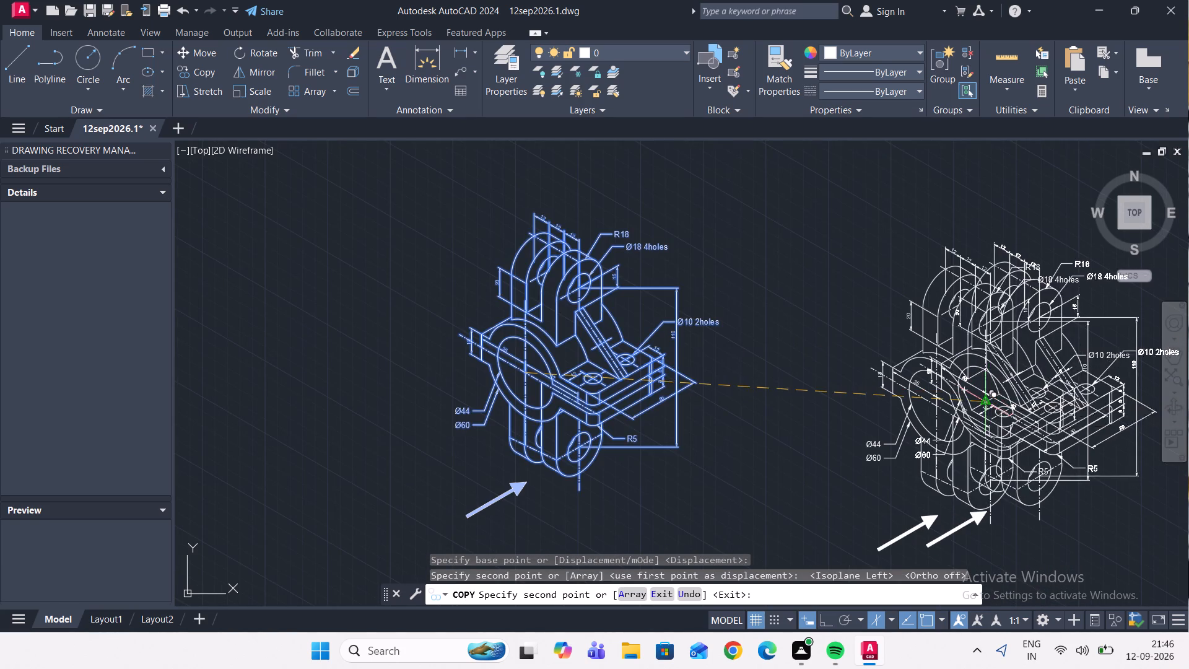
On the copied bracket, draw a vertical line with Ortho on from the middle of the rib's foot down to the base plate's bottom edge.
{"action": "scroll", "coordinate": [987, 400], "scroll_direction": "up", "scroll_amount": 2}
{"action": "scroll", "coordinate": [987, 400], "scroll_direction": "down", "scroll_amount": 4}
{"action": "scroll", "coordinate": [1008, 432], "scroll_direction": "up", "scroll_amount": 1}
{"action": "scroll", "coordinate": [1010, 372], "scroll_direction": "up", "scroll_amount": 1}
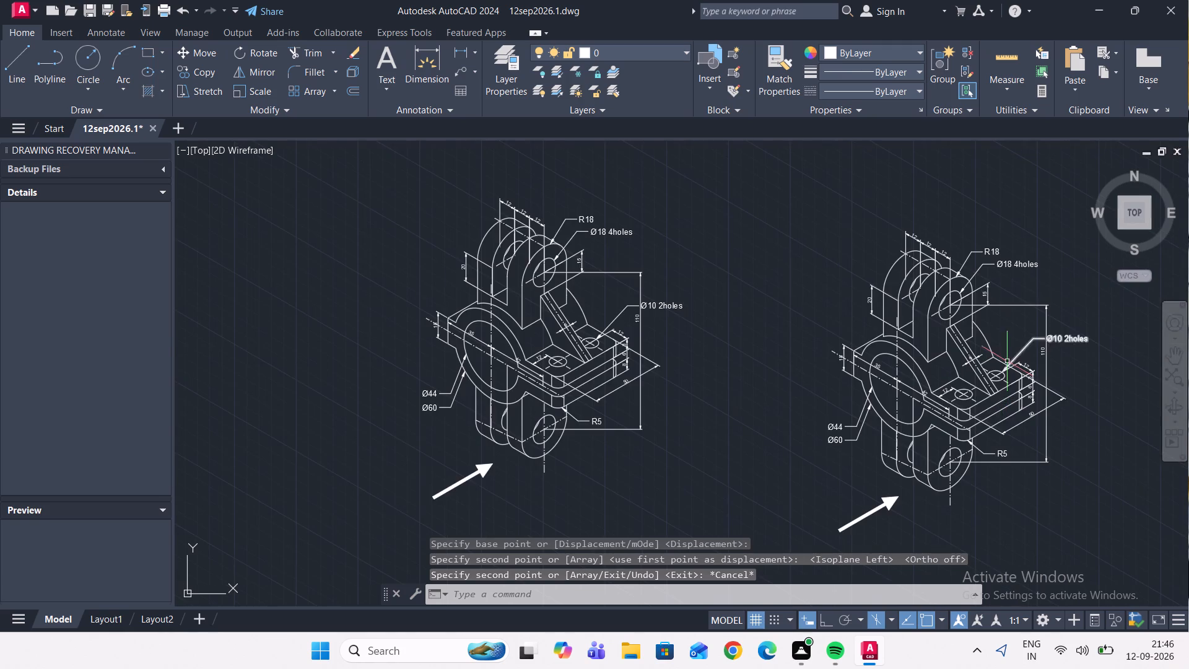
{"action": "scroll", "coordinate": [1007, 345], "scroll_direction": "up", "scroll_amount": 1}
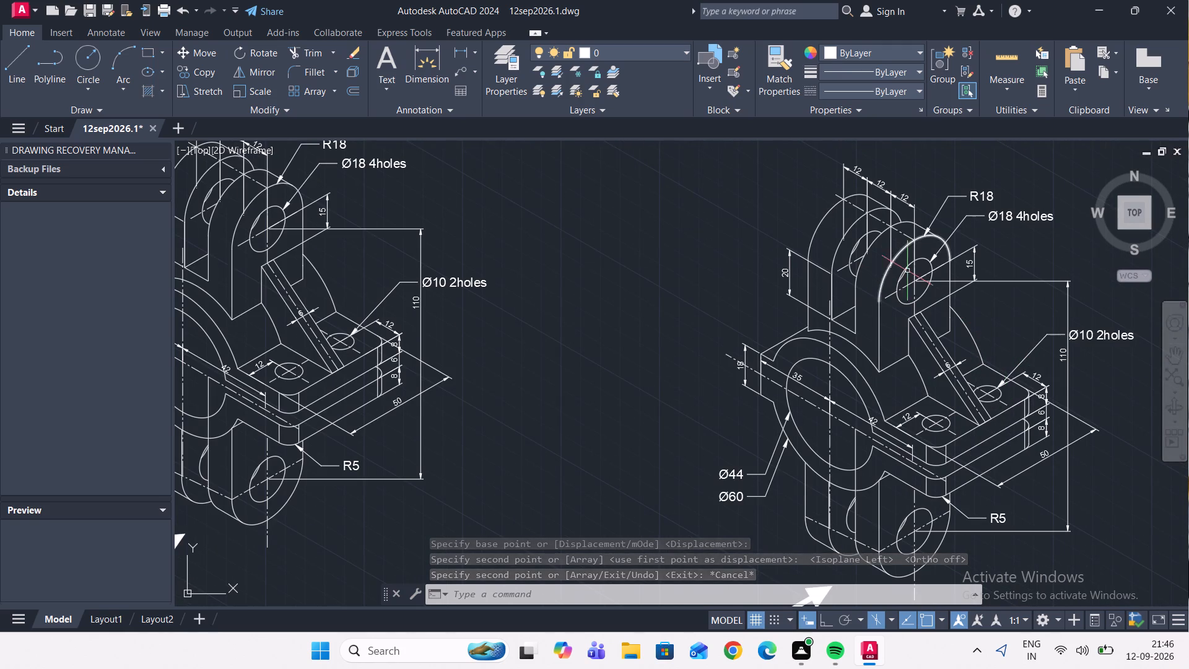
{"action": "scroll", "coordinate": [903, 260], "scroll_direction": "up", "scroll_amount": 1}
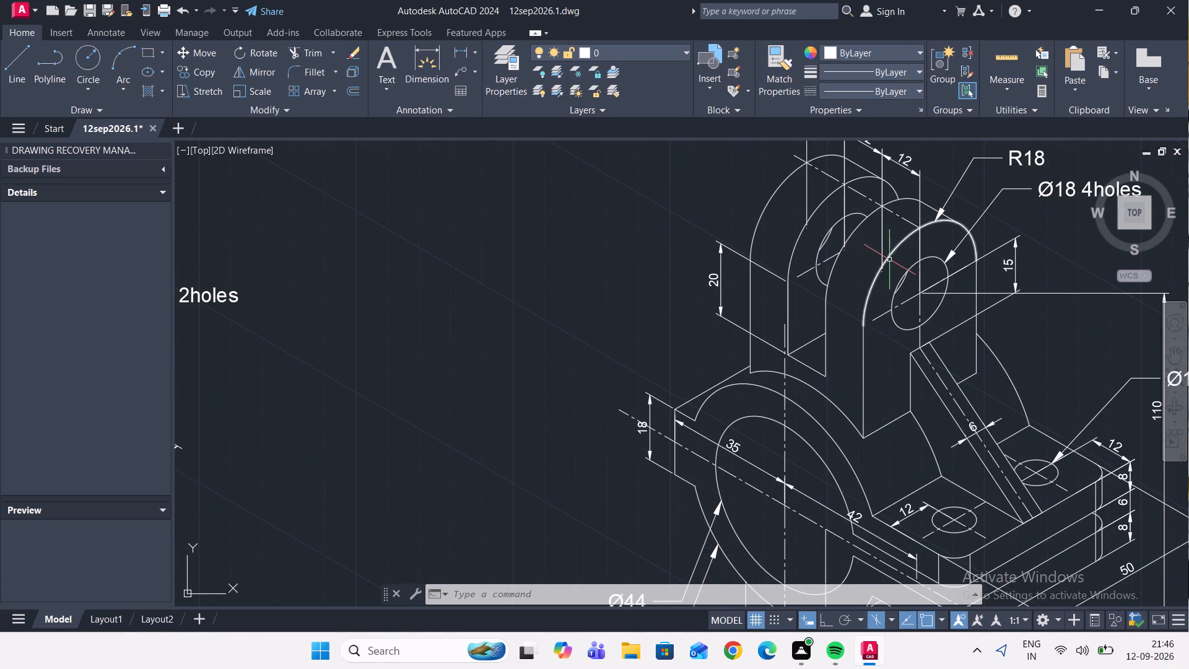
{"action": "left_click", "coordinate": [23, 66]}
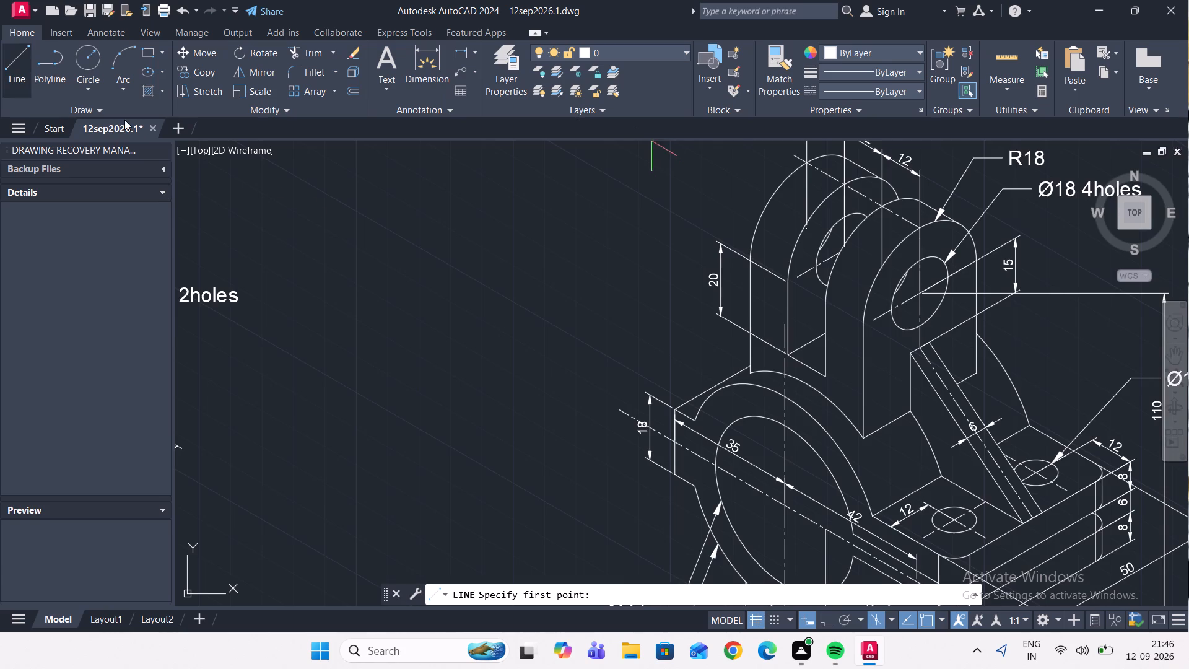
{"action": "scroll", "coordinate": [746, 307], "scroll_direction": "down", "scroll_amount": 2}
{"action": "scroll", "coordinate": [853, 382], "scroll_direction": "up", "scroll_amount": 3}
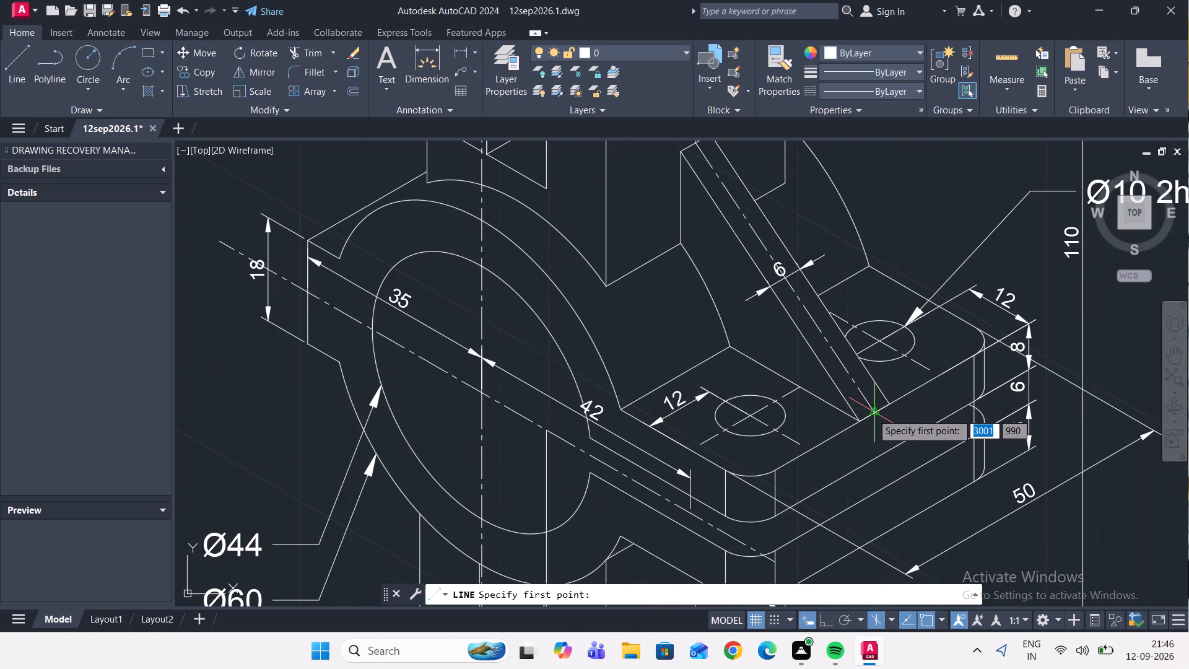
{"action": "left_click", "coordinate": [873, 413]}
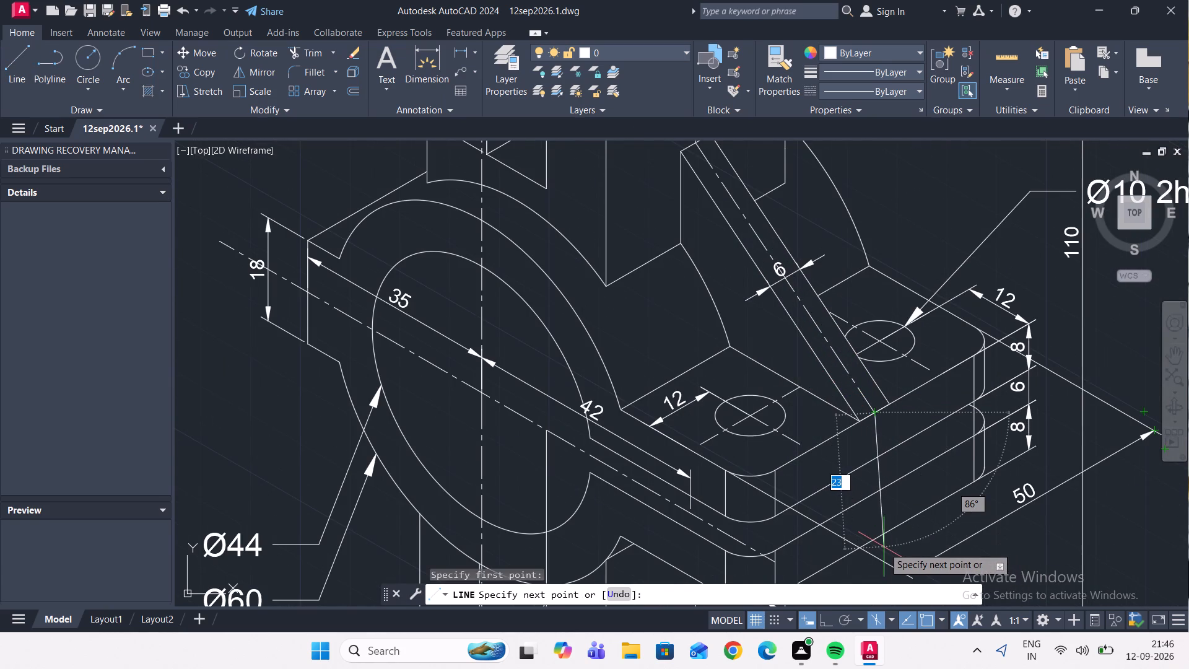
{"action": "key", "text": "F8"}
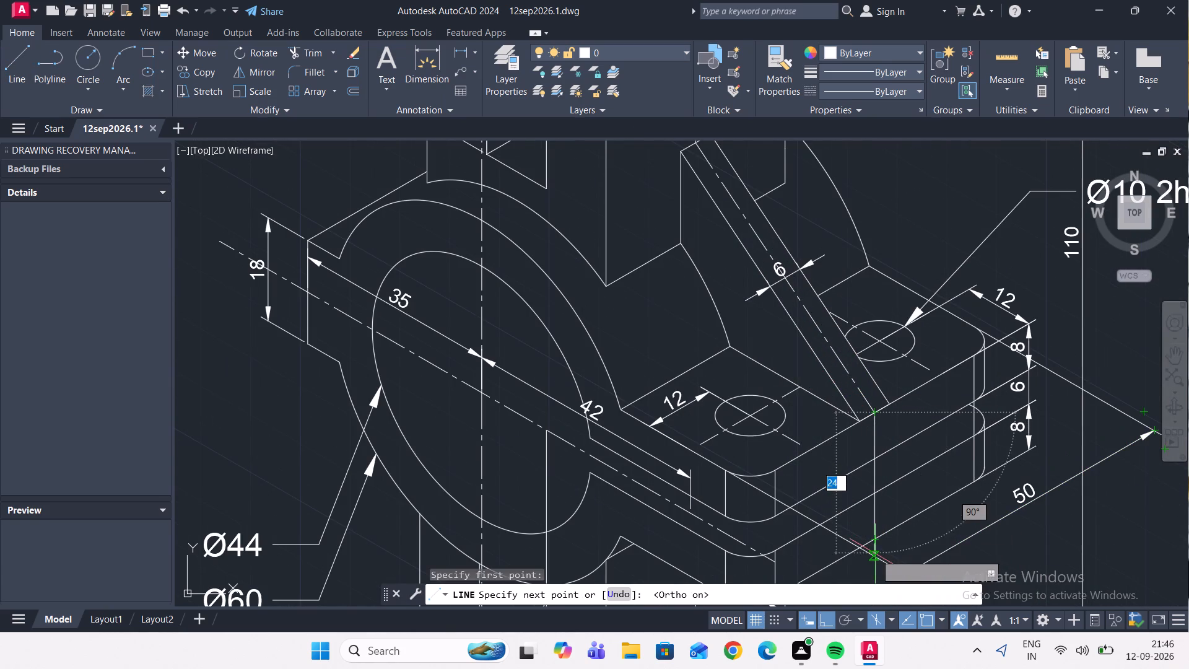
{"action": "left_click", "coordinate": [878, 543]}
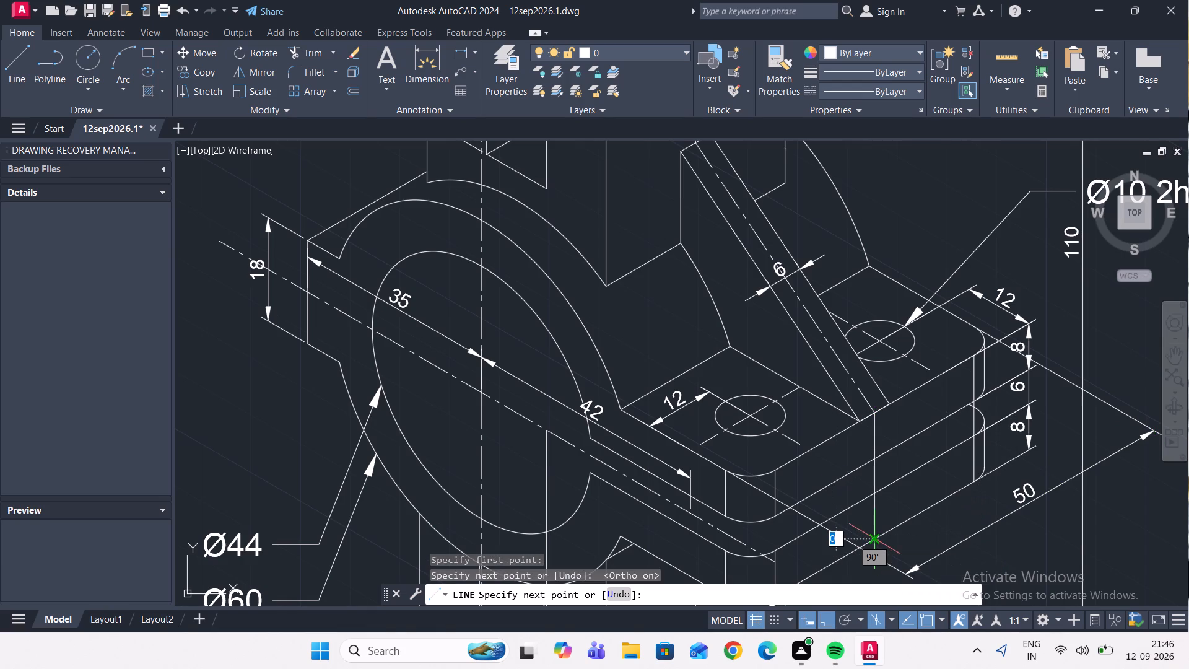
{"action": "key", "text": "Escape"}
{"action": "key", "text": "Escape"}
Erase the 50 base-width dimension and the 110 overall height dimension from the copied bracket.
{"action": "scroll", "coordinate": [910, 531], "scroll_direction": "down", "scroll_amount": 1}
{"action": "left_click", "coordinate": [972, 521]}
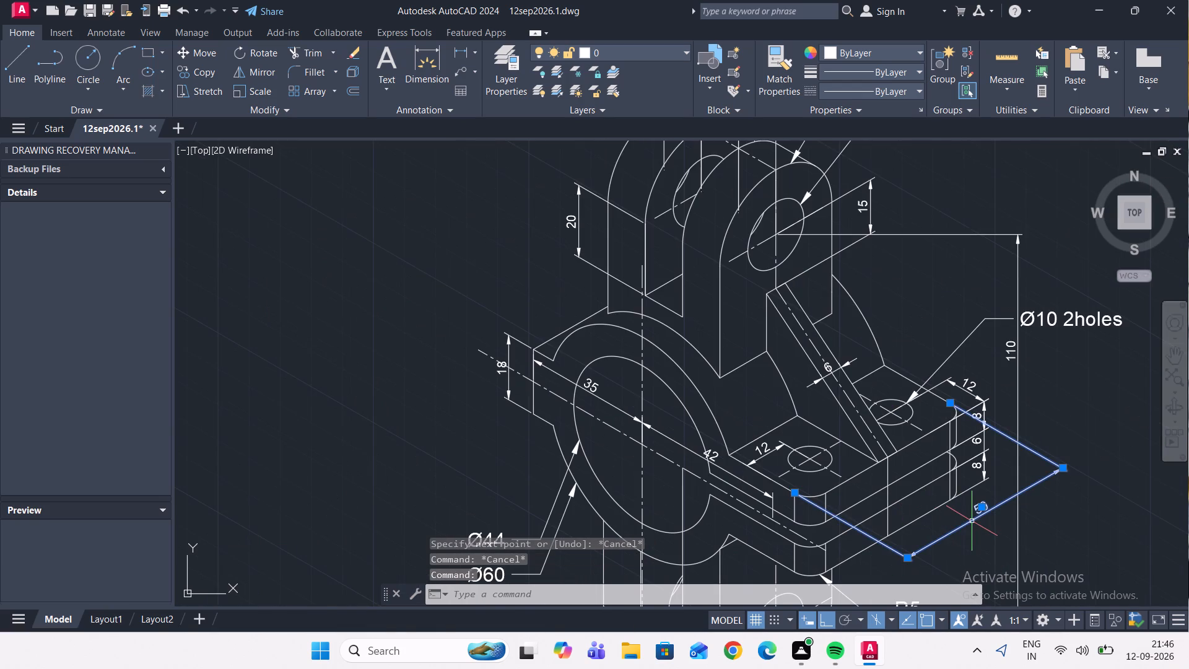
{"action": "key", "text": "Delete"}
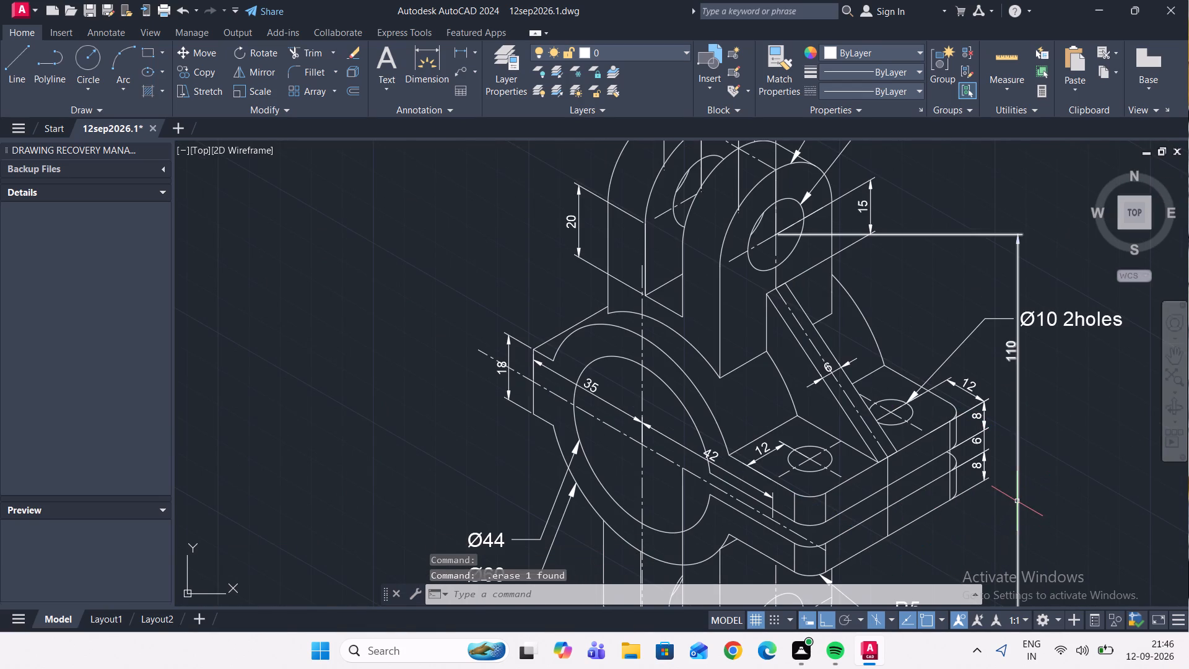
{"action": "left_click", "coordinate": [1017, 501]}
{"action": "key", "text": "Delete"}
Erase the stacked 8, 6 and 8 thickness dimensions and the adjoining 12 hole-offset dimension at the copied base plate's outer corner.
{"action": "left_click", "coordinate": [981, 483]}
{"action": "key", "text": "Delete"}
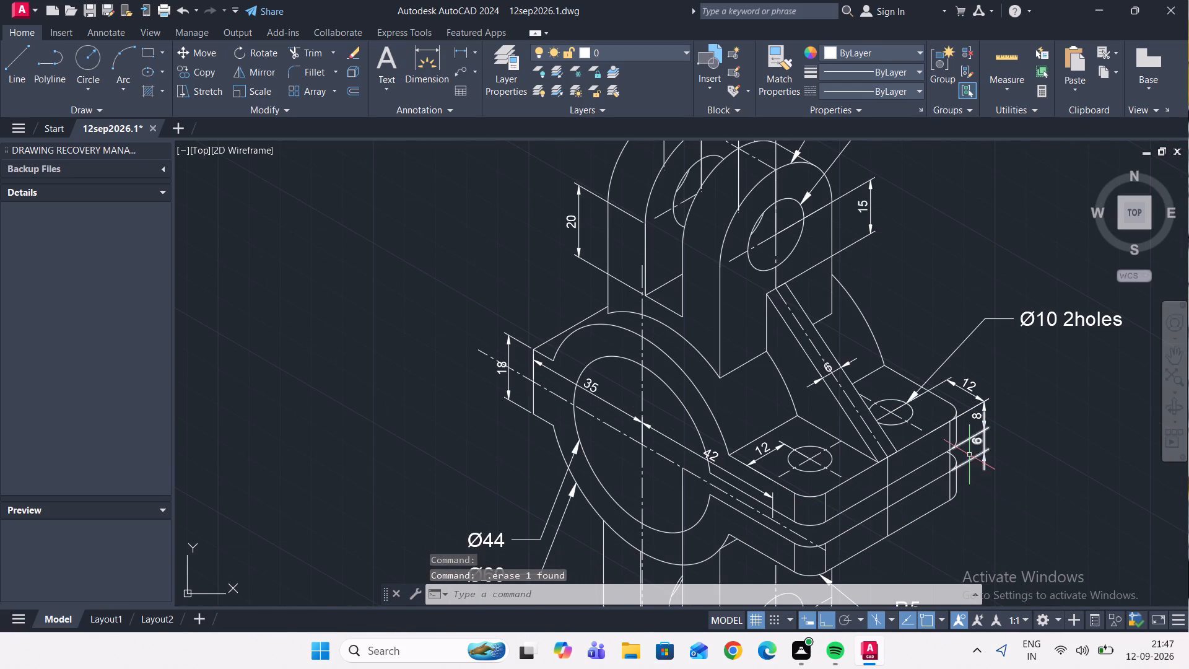
{"action": "left_click", "coordinate": [970, 439]}
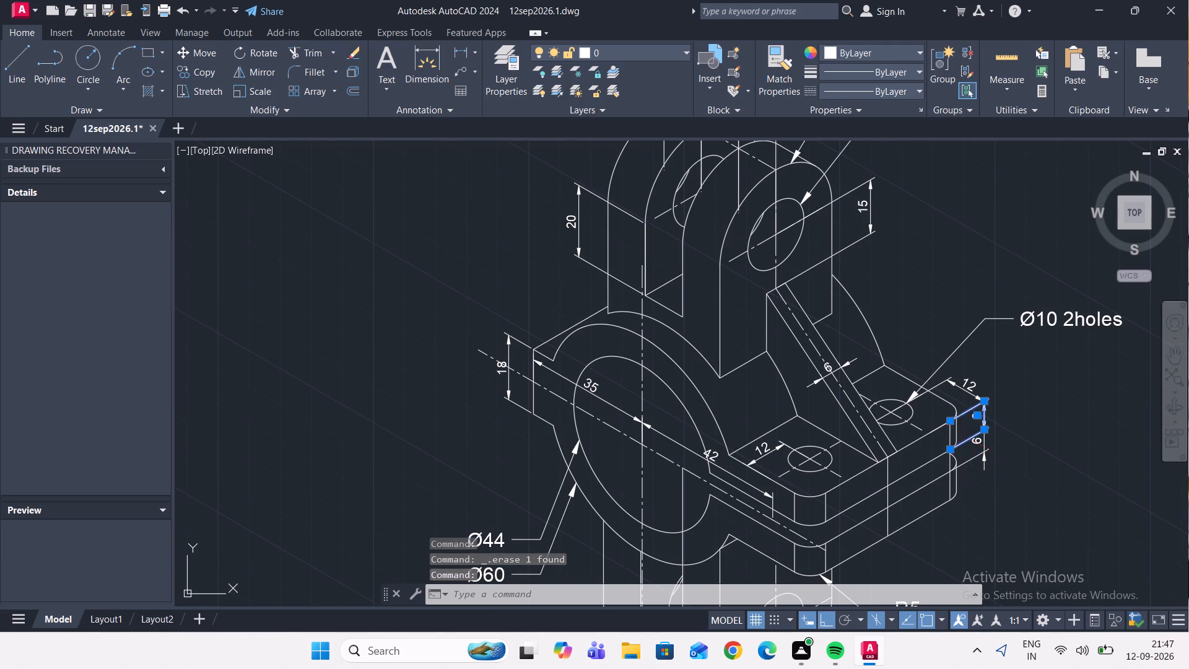
{"action": "key", "text": "Delete"}
{"action": "left_click", "coordinate": [980, 451]}
{"action": "key", "text": "Delete"}
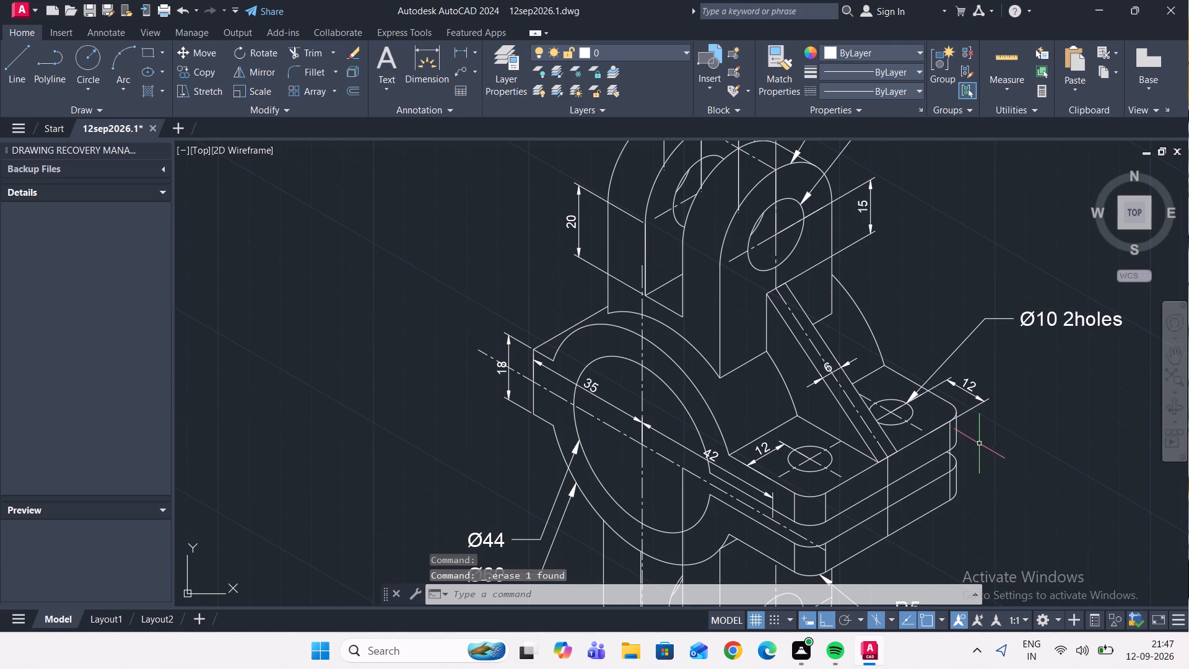
{"action": "left_click", "coordinate": [975, 404]}
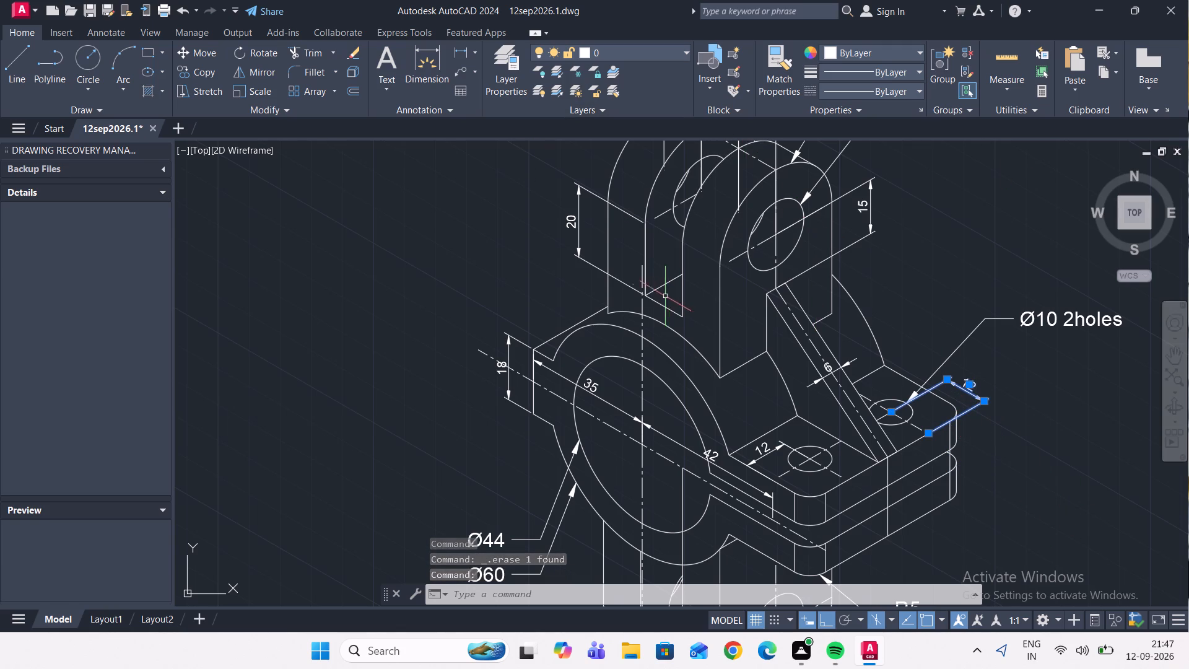
{"action": "right_click", "coordinate": [1057, 403]}
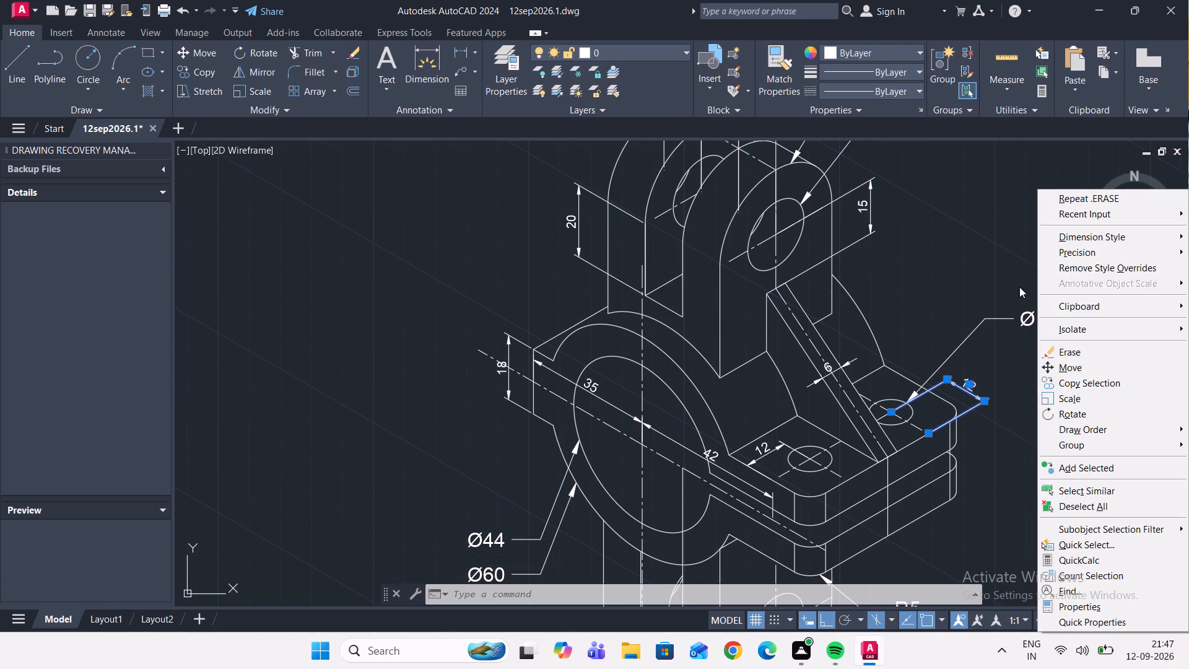
{"action": "left_click", "coordinate": [1097, 358]}
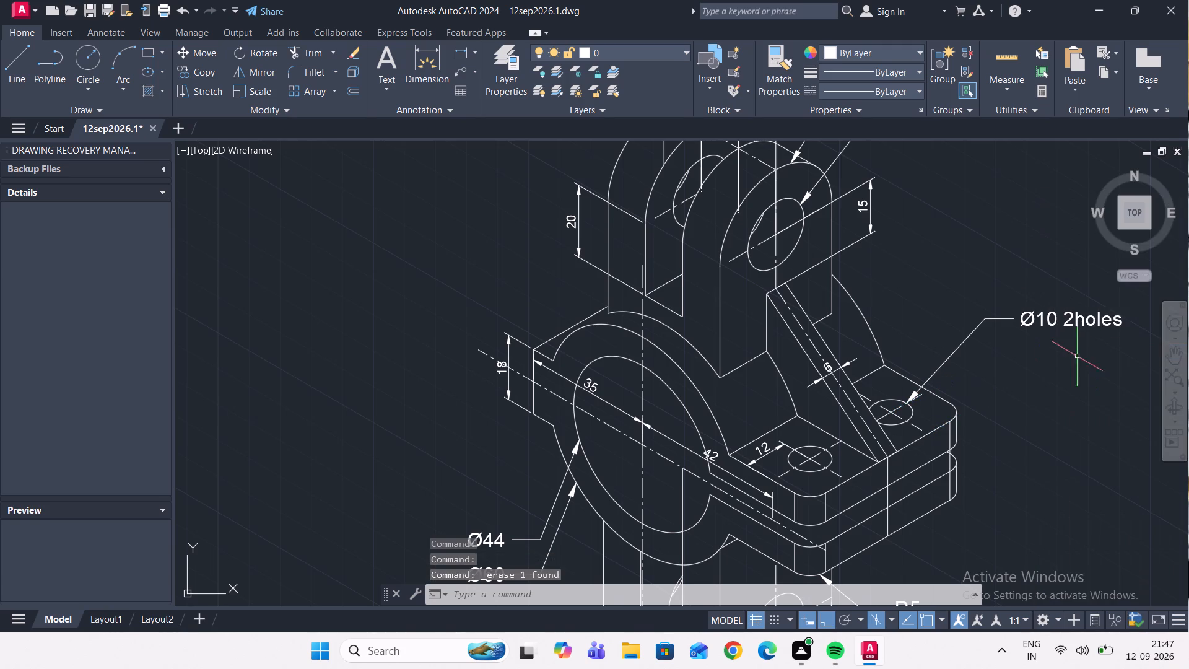
Erase the Ø10 2holes leader and the rib's 6 thickness dimension from the copied bracket.
{"action": "left_click", "coordinate": [1056, 323]}
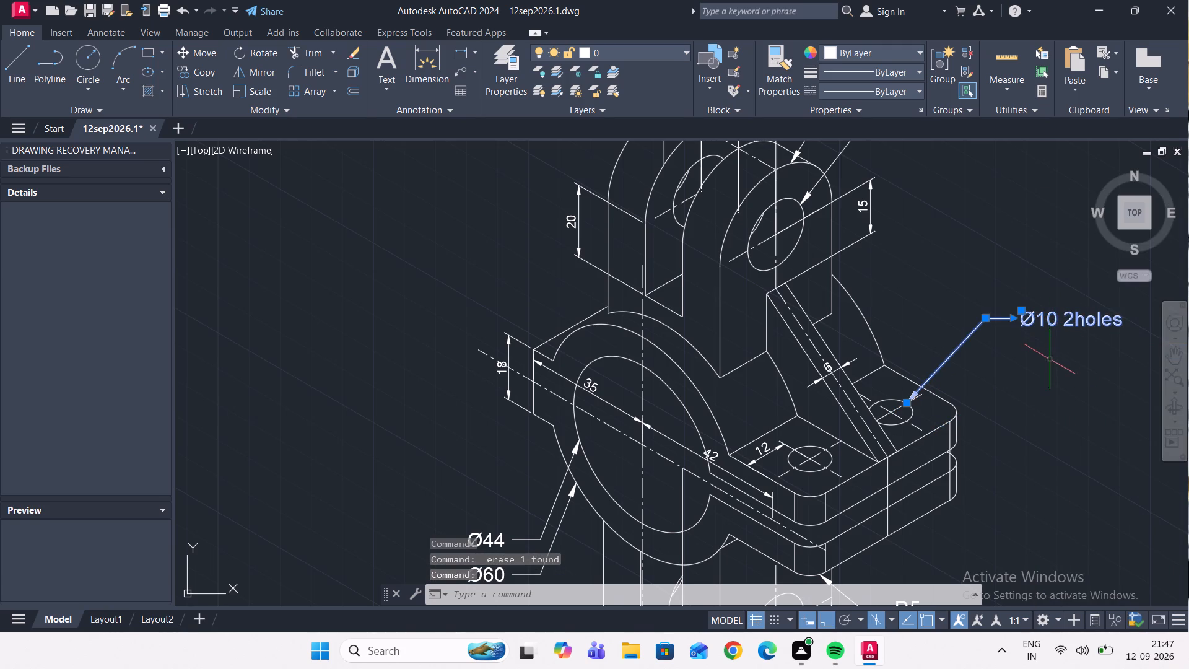
{"action": "right_click", "coordinate": [1050, 362]}
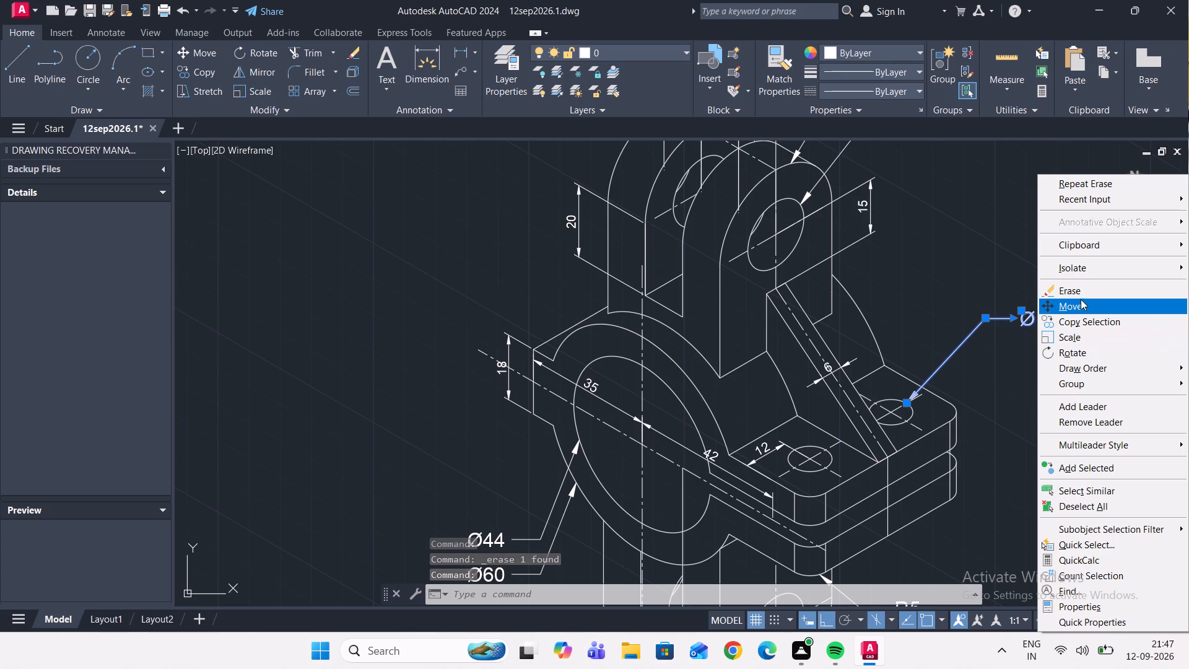
{"action": "left_click", "coordinate": [1081, 293]}
{"action": "scroll", "coordinate": [849, 379], "scroll_direction": "up", "scroll_amount": 3}
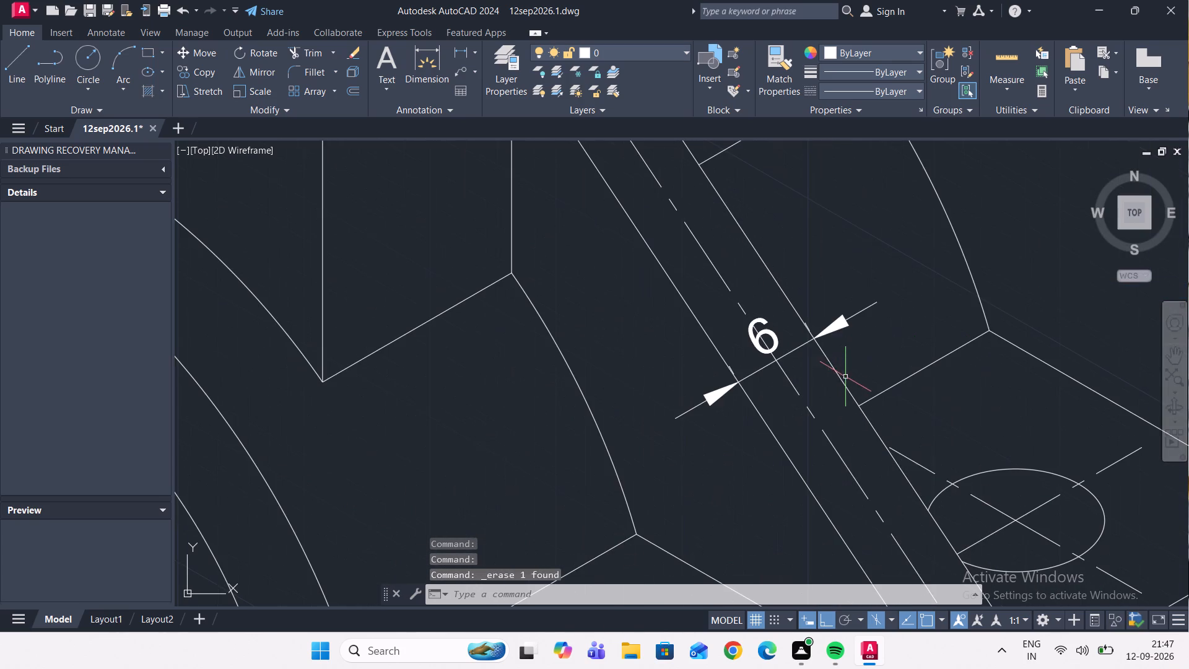
{"action": "left_click", "coordinate": [793, 347]}
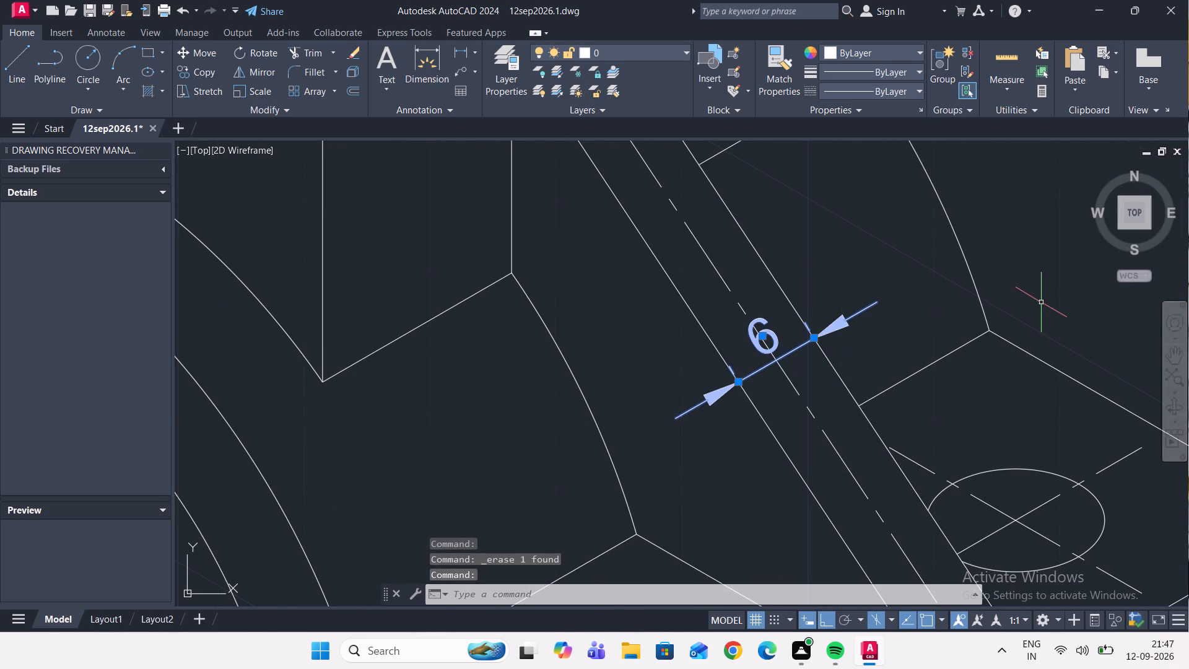
{"action": "right_click", "coordinate": [1041, 302]}
{"action": "left_click", "coordinate": [1077, 352]}
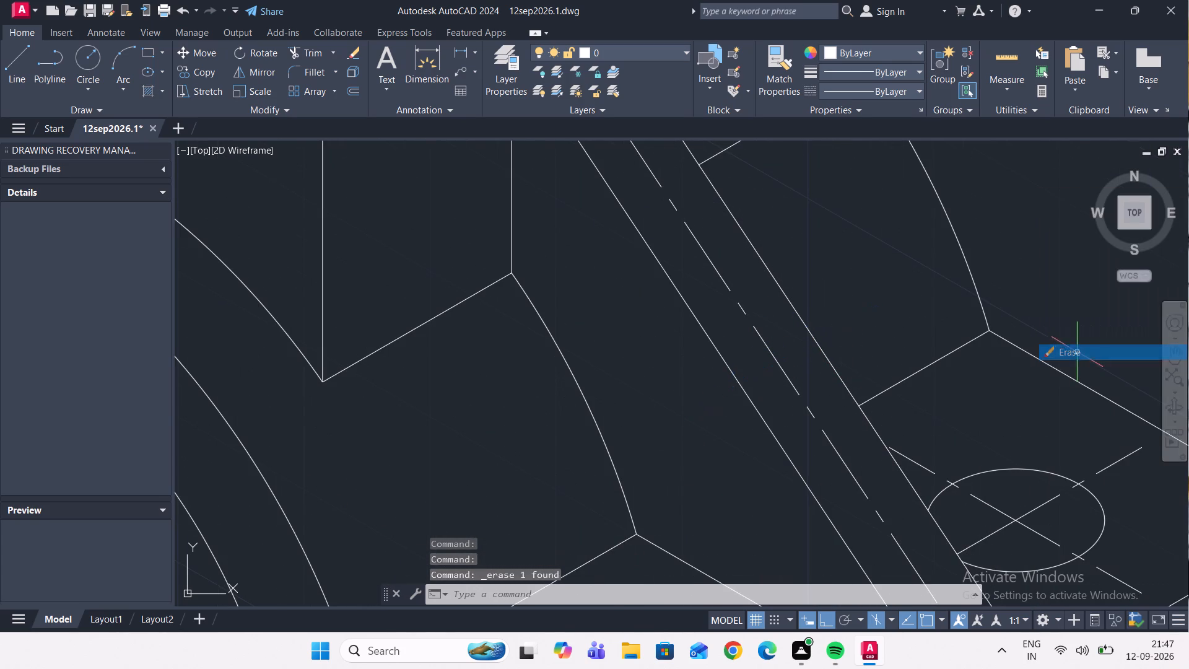
Erase the R5 leader at the rounded lower corner of the copied bracket's base plate.
{"action": "scroll", "coordinate": [1014, 375], "scroll_direction": "down", "scroll_amount": 6}
{"action": "scroll", "coordinate": [1009, 385], "scroll_direction": "up", "scroll_amount": 2}
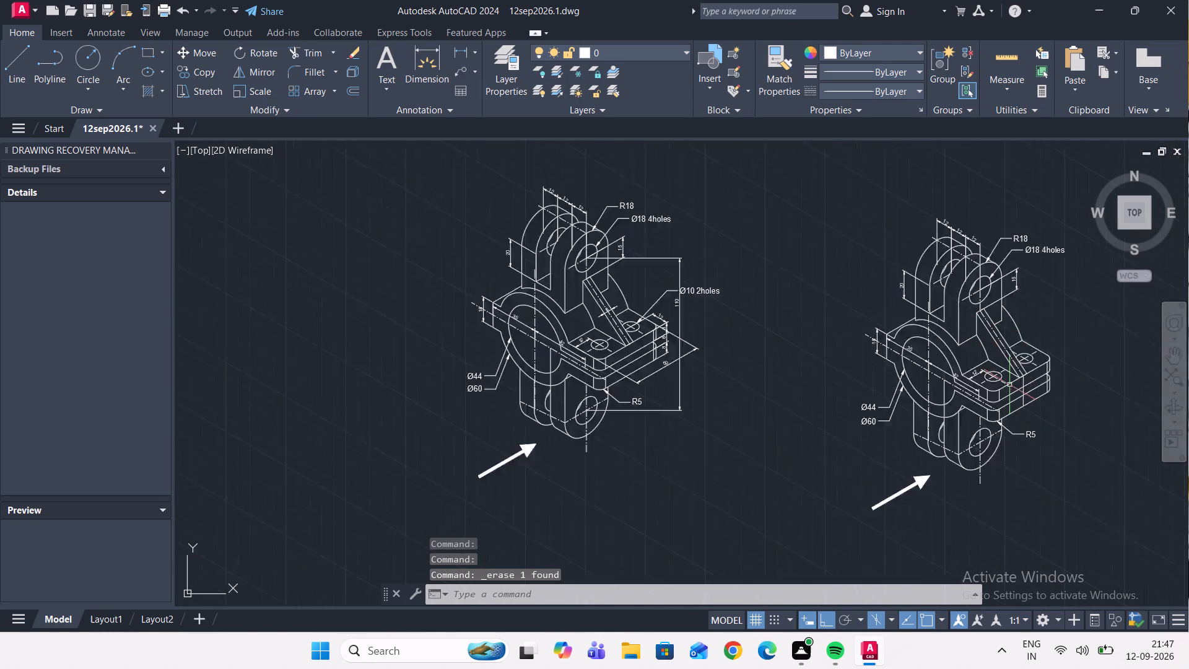
{"action": "scroll", "coordinate": [1009, 385], "scroll_direction": "up", "scroll_amount": 1}
{"action": "scroll", "coordinate": [1038, 391], "scroll_direction": "down", "scroll_amount": 2}
{"action": "scroll", "coordinate": [1045, 432], "scroll_direction": "up", "scroll_amount": 3}
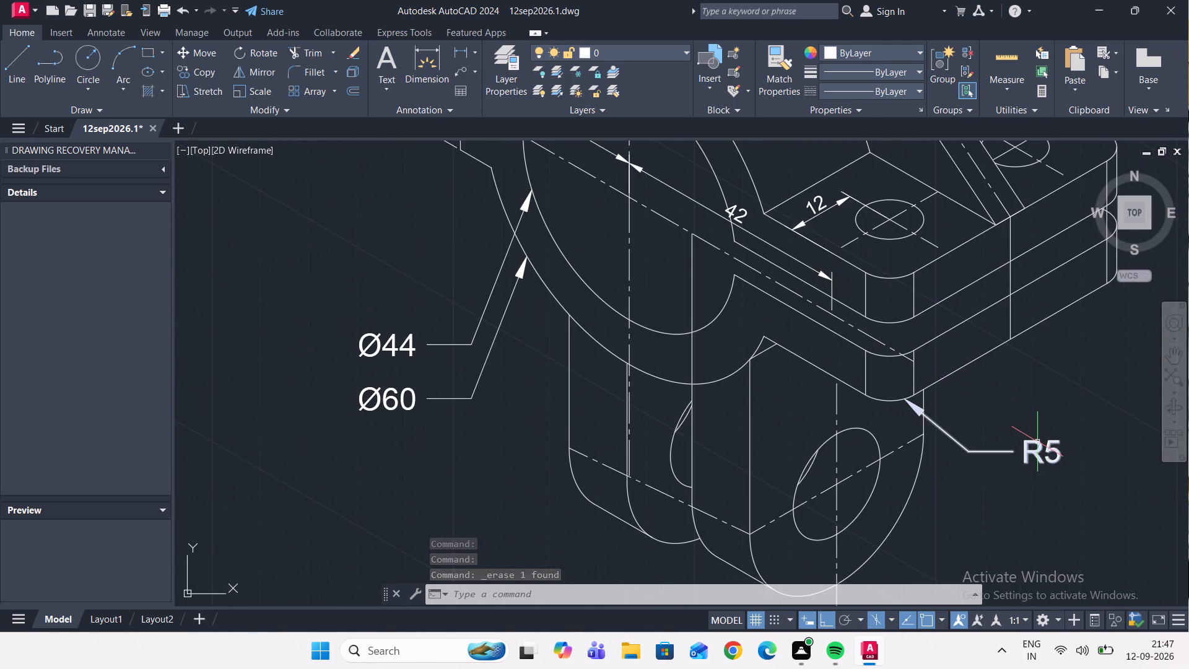
{"action": "left_click", "coordinate": [1037, 442]}
{"action": "right_click", "coordinate": [1067, 406]}
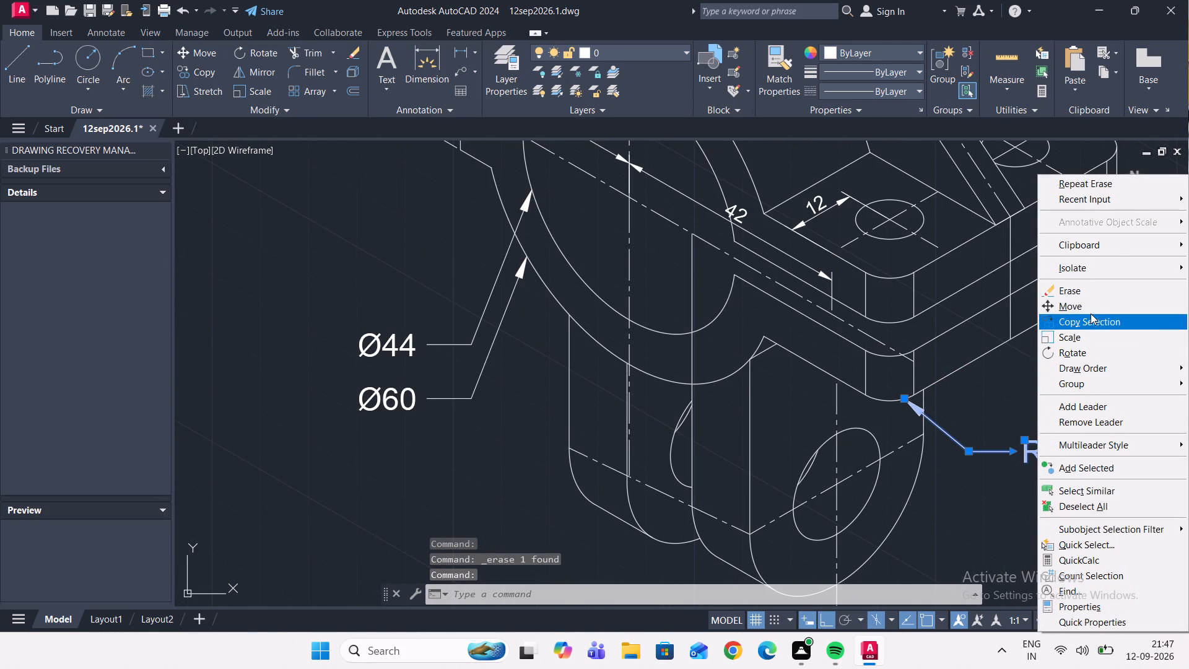
{"action": "left_click", "coordinate": [1087, 295]}
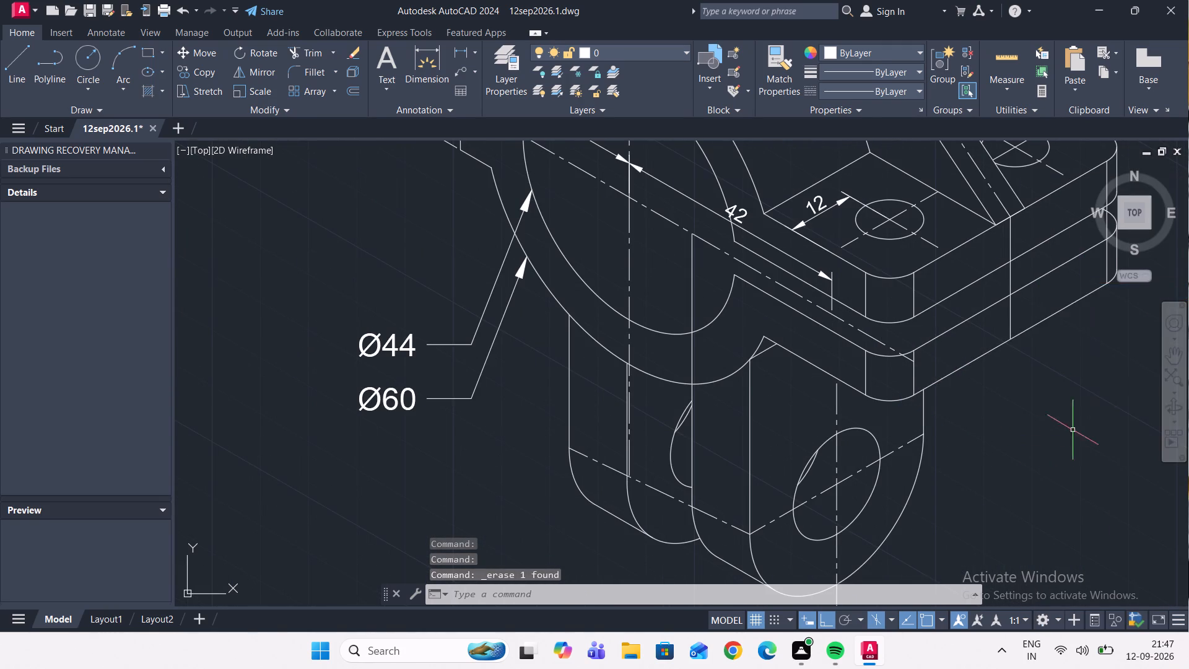
Erase the vertical 15 dimension beside the upper front lug of the copied bracket.
{"action": "scroll", "coordinate": [1013, 416], "scroll_direction": "down", "scroll_amount": 3}
{"action": "scroll", "coordinate": [969, 407], "scroll_direction": "up", "scroll_amount": 2}
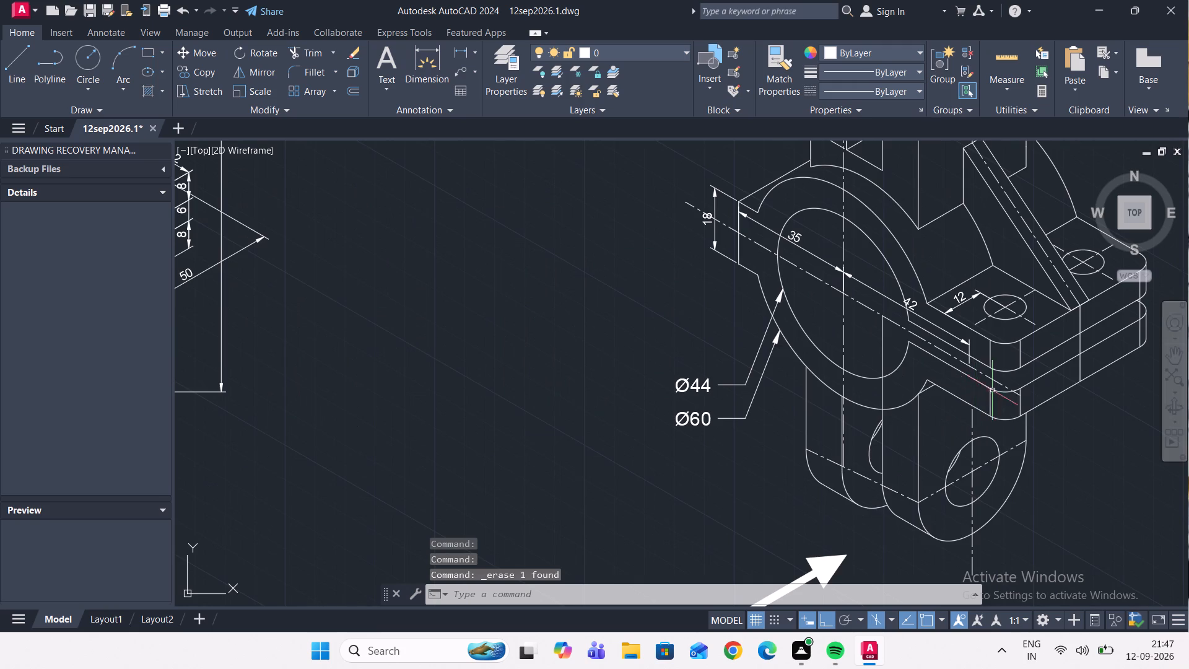
{"action": "scroll", "coordinate": [1053, 401], "scroll_direction": "up", "scroll_amount": 2}
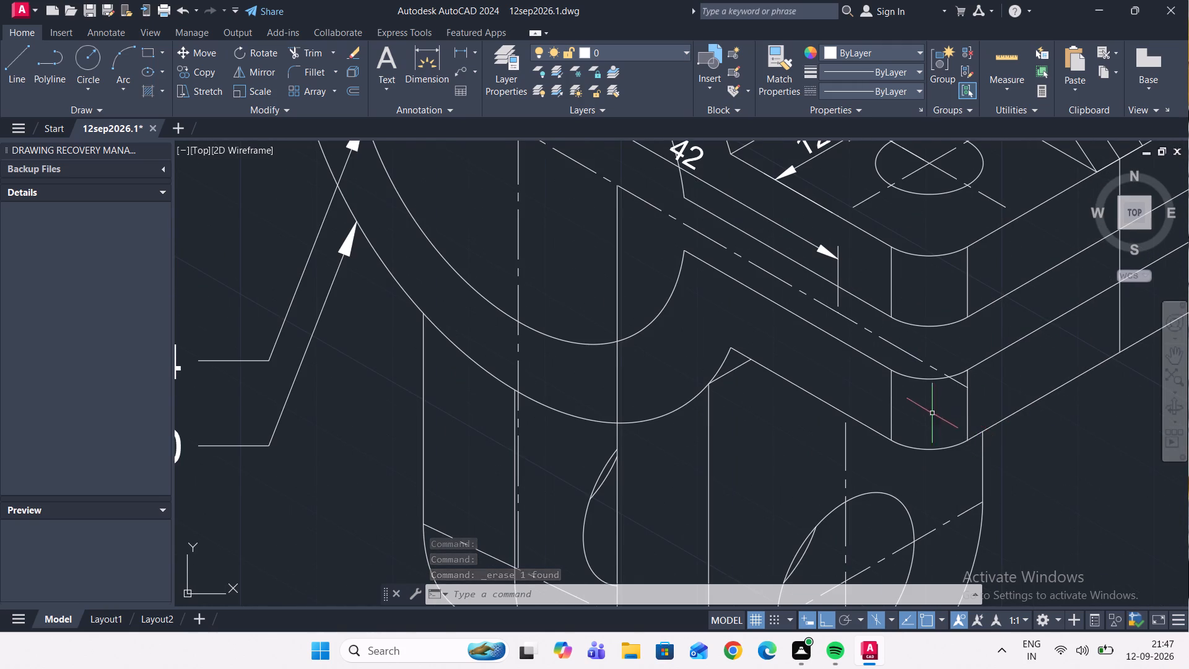
{"action": "scroll", "coordinate": [941, 410], "scroll_direction": "down", "scroll_amount": 3}
{"action": "scroll", "coordinate": [993, 375], "scroll_direction": "up", "scroll_amount": 2}
{"action": "scroll", "coordinate": [1016, 400], "scroll_direction": "down", "scroll_amount": 3}
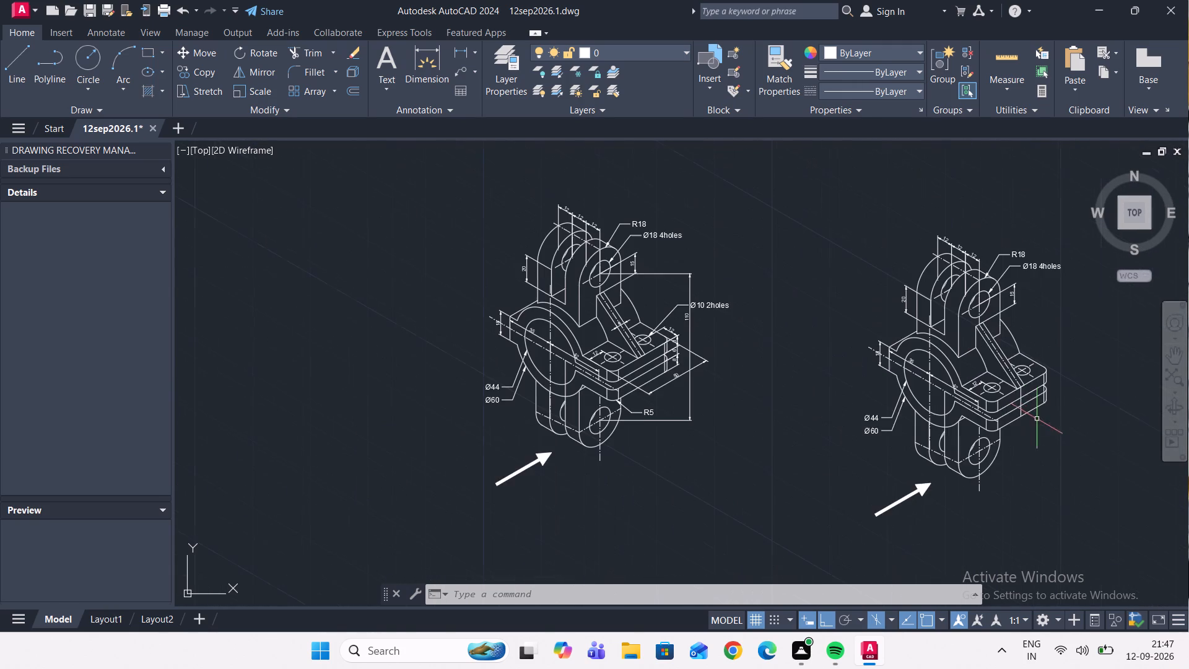
{"action": "middle_click_drag", "start_coordinate": [990, 369], "coordinate": [990, 421]}
{"action": "scroll", "coordinate": [985, 325], "scroll_direction": "up", "scroll_amount": 3}
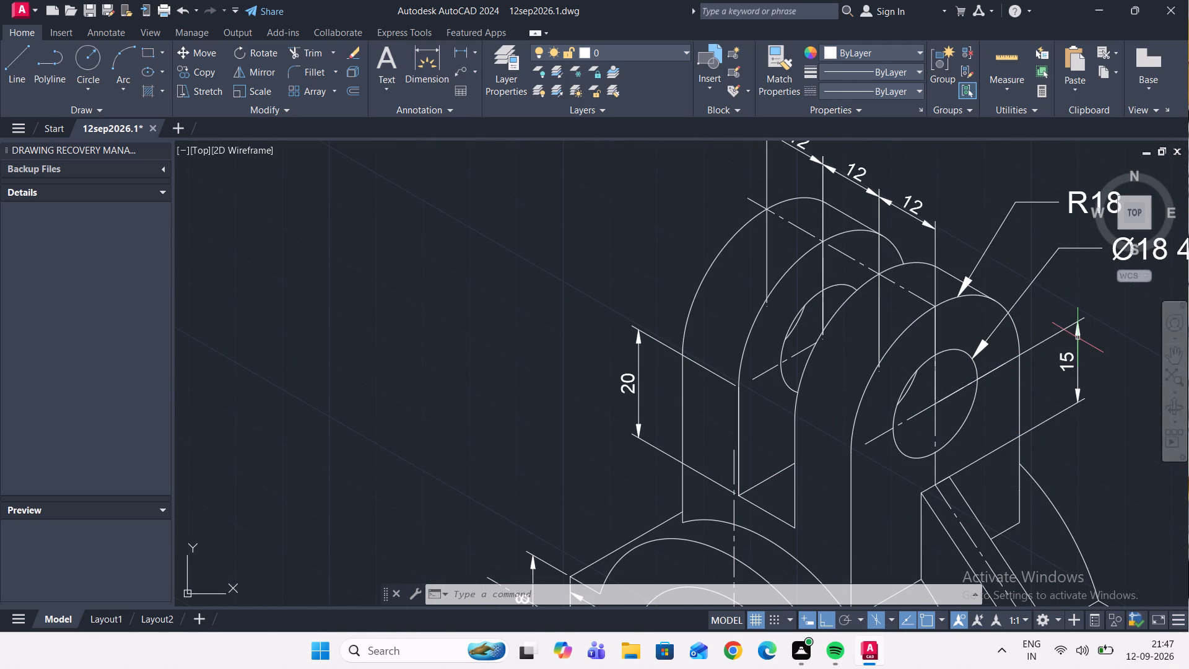
{"action": "left_click", "coordinate": [1078, 338]}
{"action": "right_click", "coordinate": [1083, 339]}
{"action": "left_click", "coordinate": [1086, 353]}
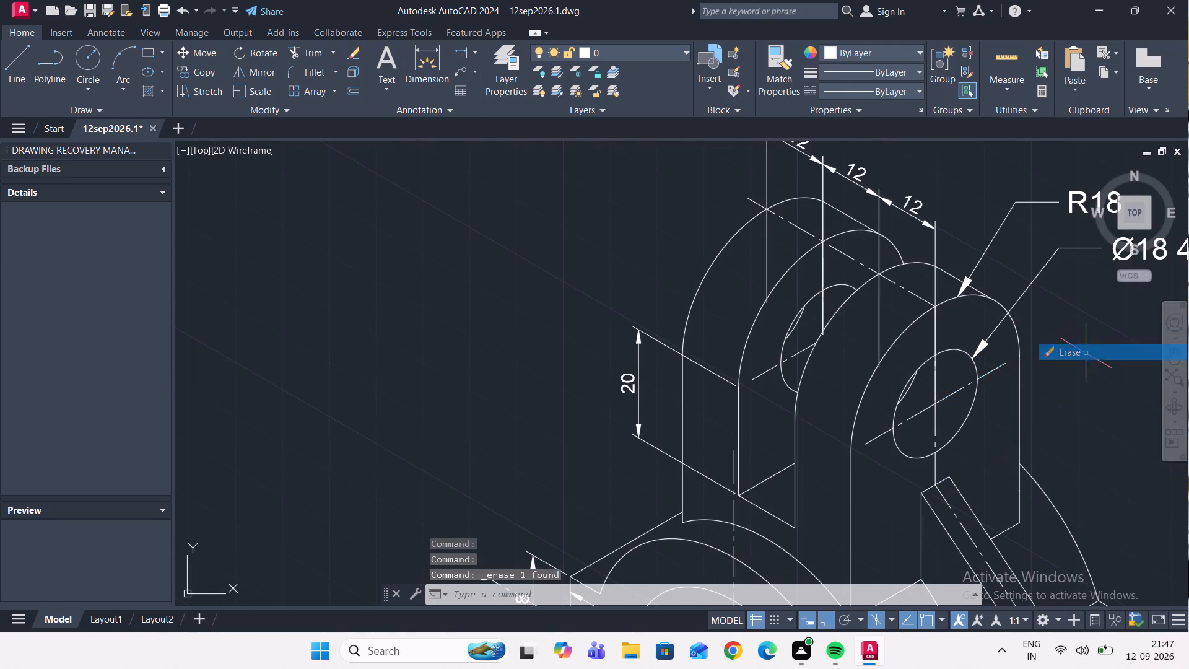
Erase the Ø18 4holes and R18 leaders from the upper lugs of the copied bracket.
{"action": "scroll", "coordinate": [1086, 353], "scroll_direction": "down", "scroll_amount": 1}
{"action": "middle_click_drag", "start_coordinate": [1085, 353], "coordinate": [1019, 377]}
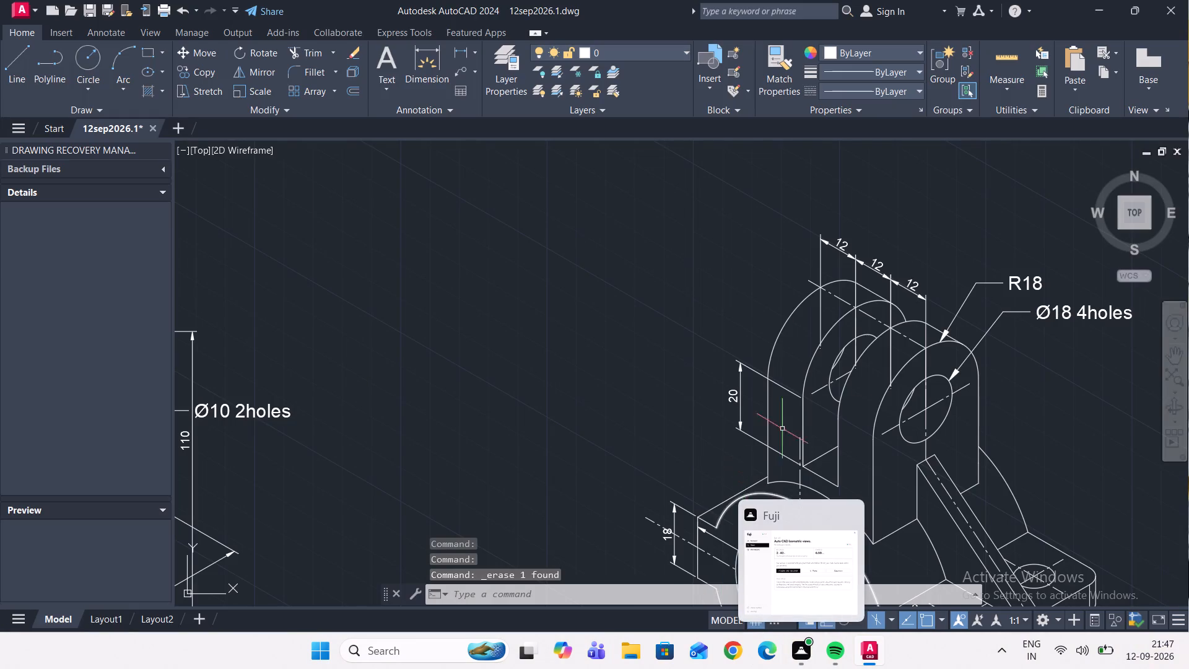
{"action": "left_click", "coordinate": [1049, 317]}
{"action": "right_click", "coordinate": [1049, 317]}
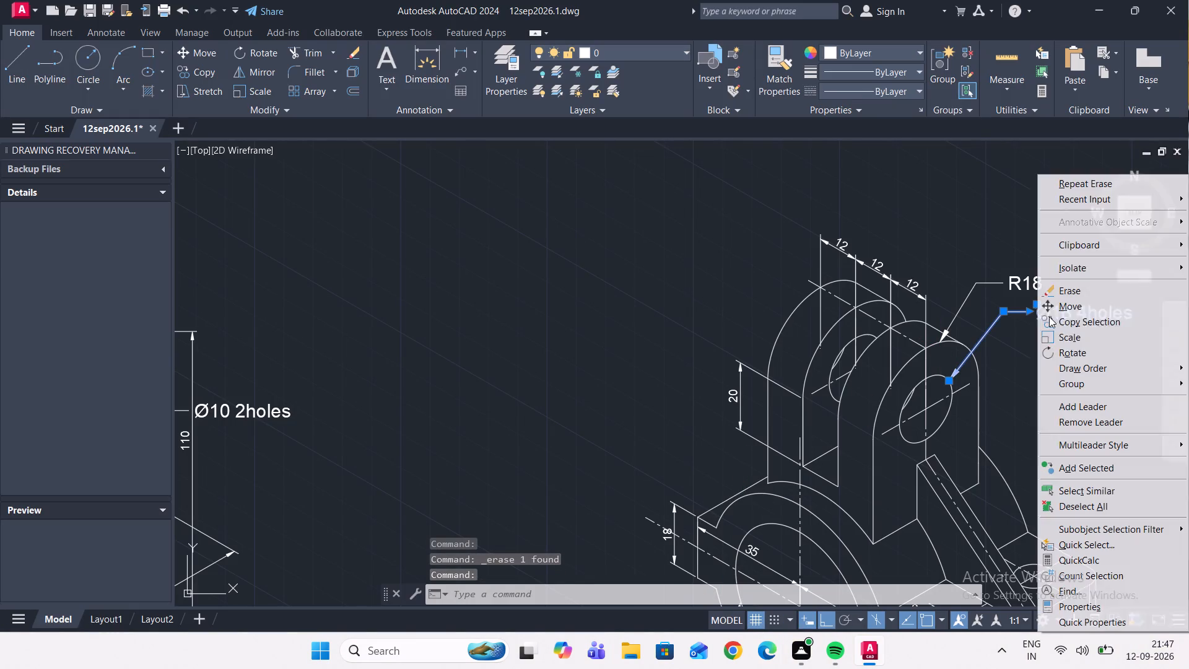
{"action": "left_click", "coordinate": [1078, 295]}
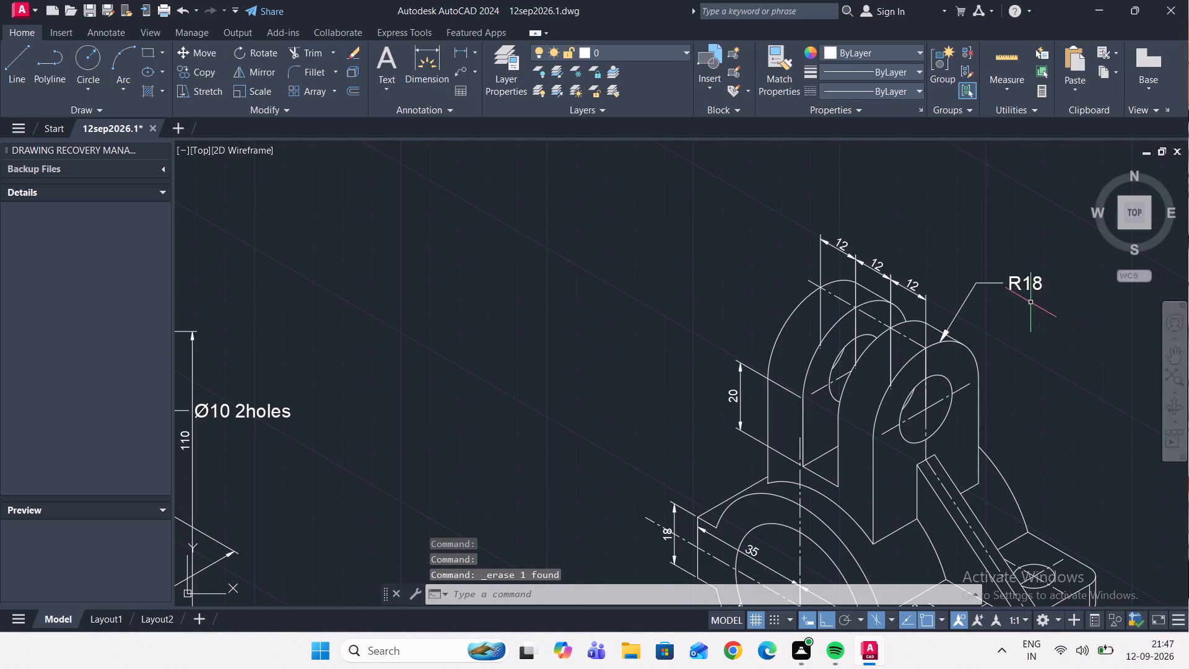
{"action": "left_click", "coordinate": [1021, 284]}
{"action": "right_click", "coordinate": [1050, 382]}
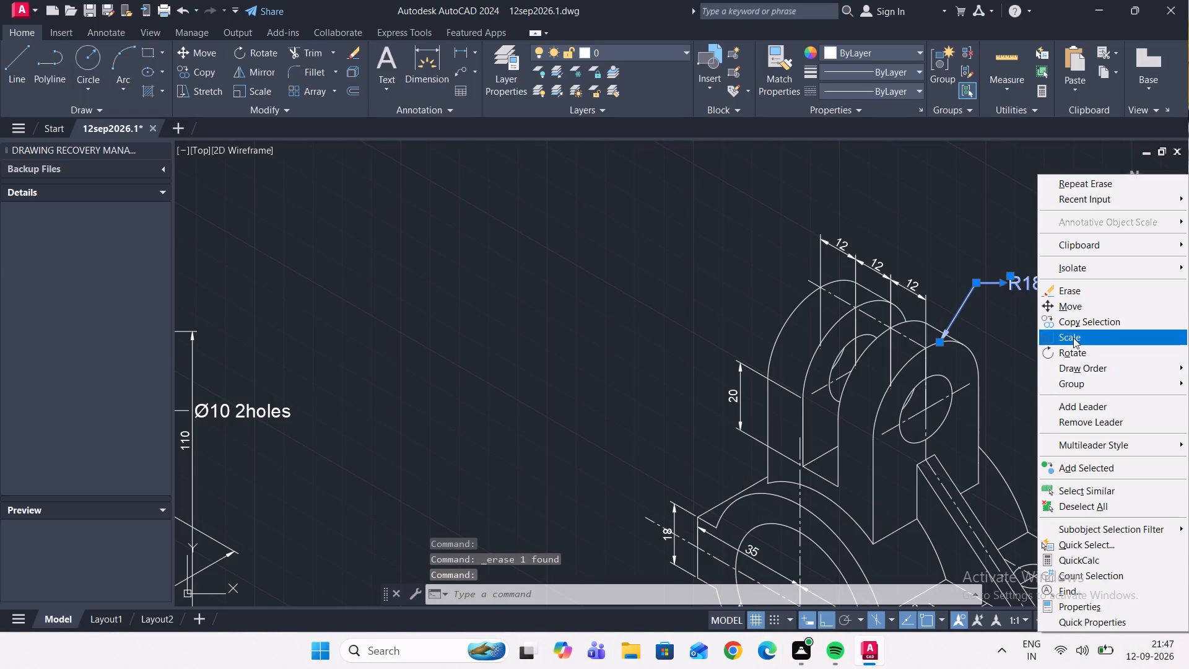
{"action": "left_click", "coordinate": [1076, 297]}
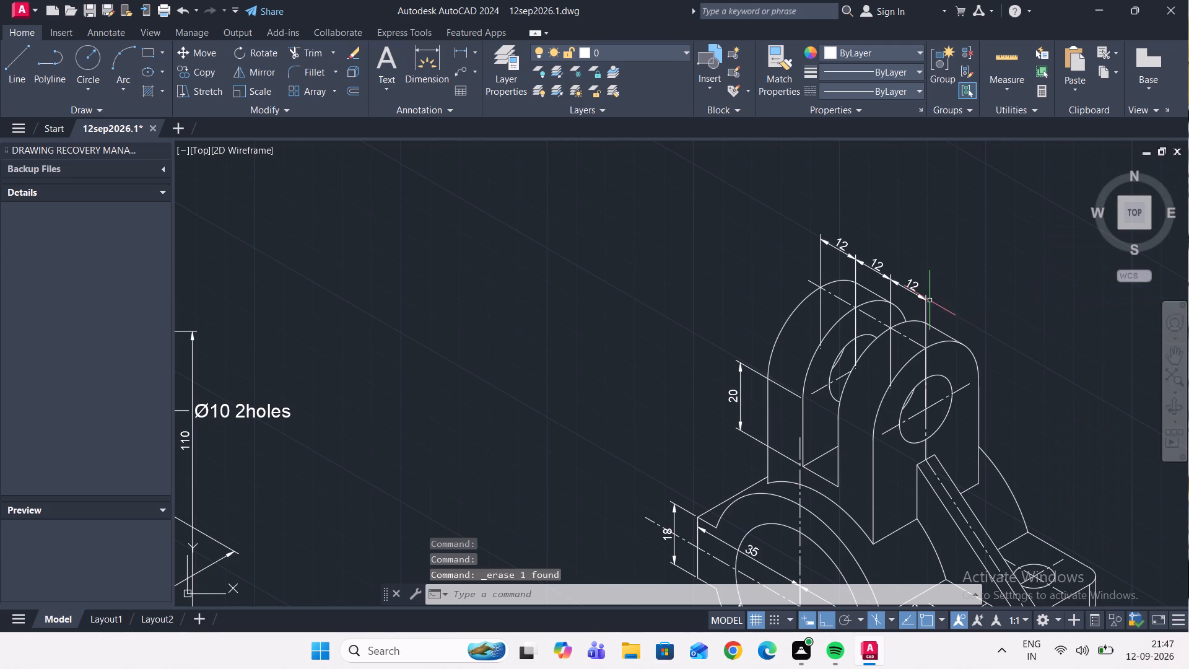
Erase the front and middle 12 spacing dimensions above the copied bracket's upper lugs.
{"action": "left_click", "coordinate": [925, 300]}
{"action": "right_click", "coordinate": [1016, 281]}
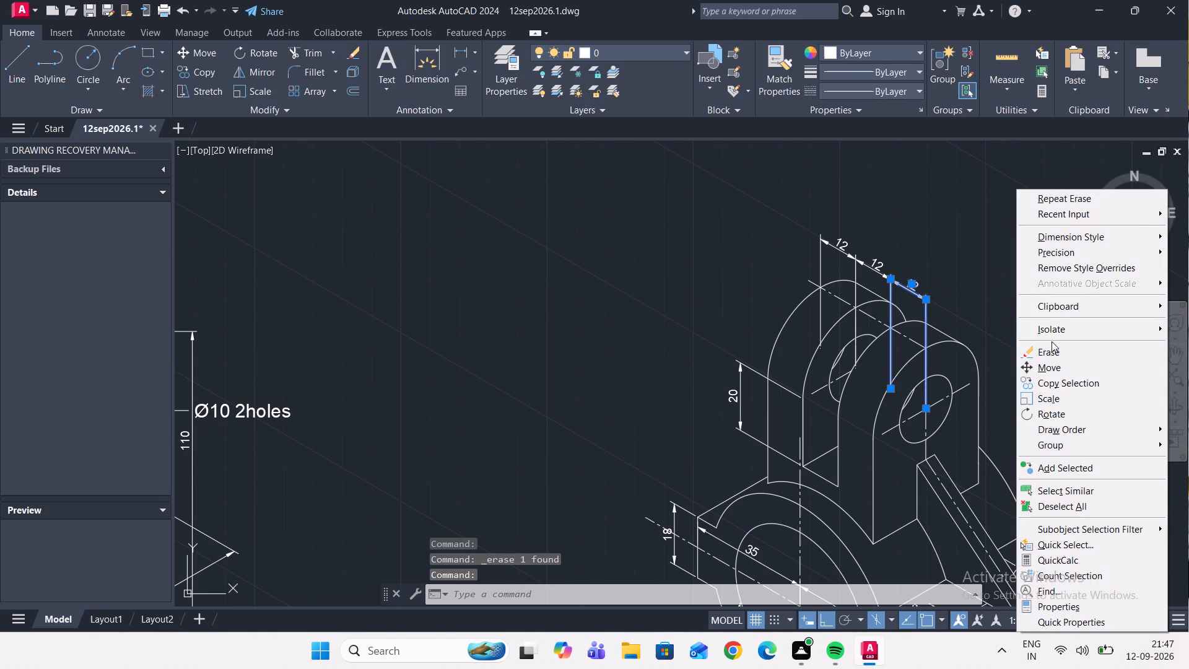
{"action": "left_click", "coordinate": [1051, 352]}
{"action": "left_click", "coordinate": [889, 276]}
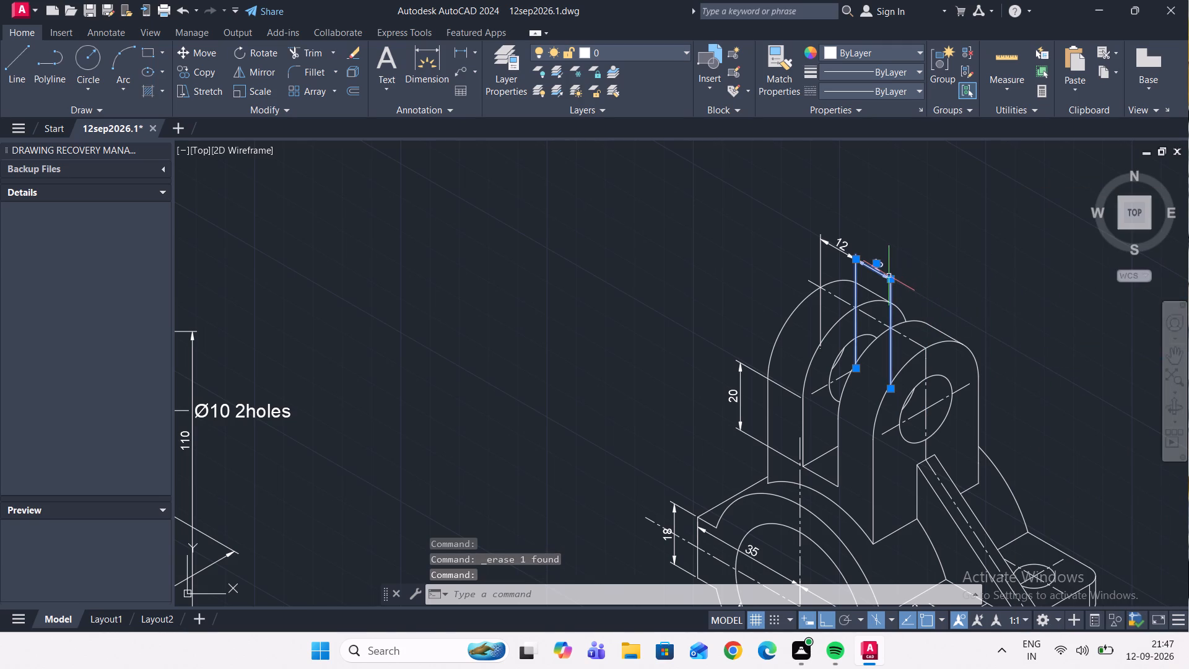
{"action": "right_click", "coordinate": [923, 262]}
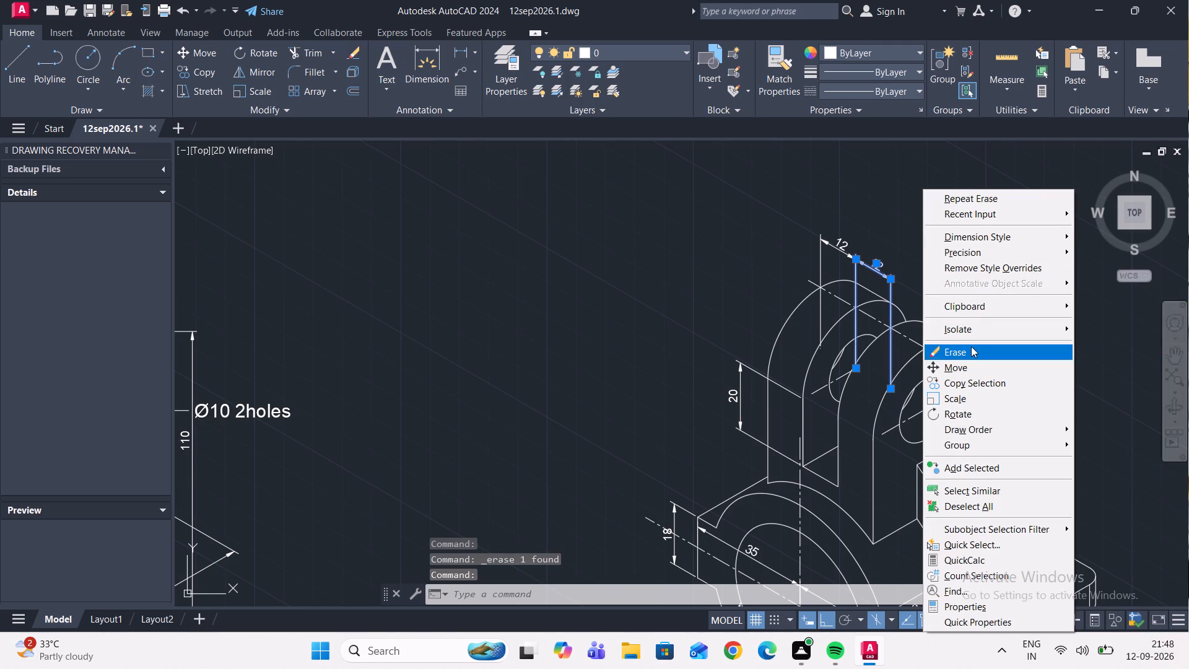
{"action": "double_click", "coordinate": [970, 346]}
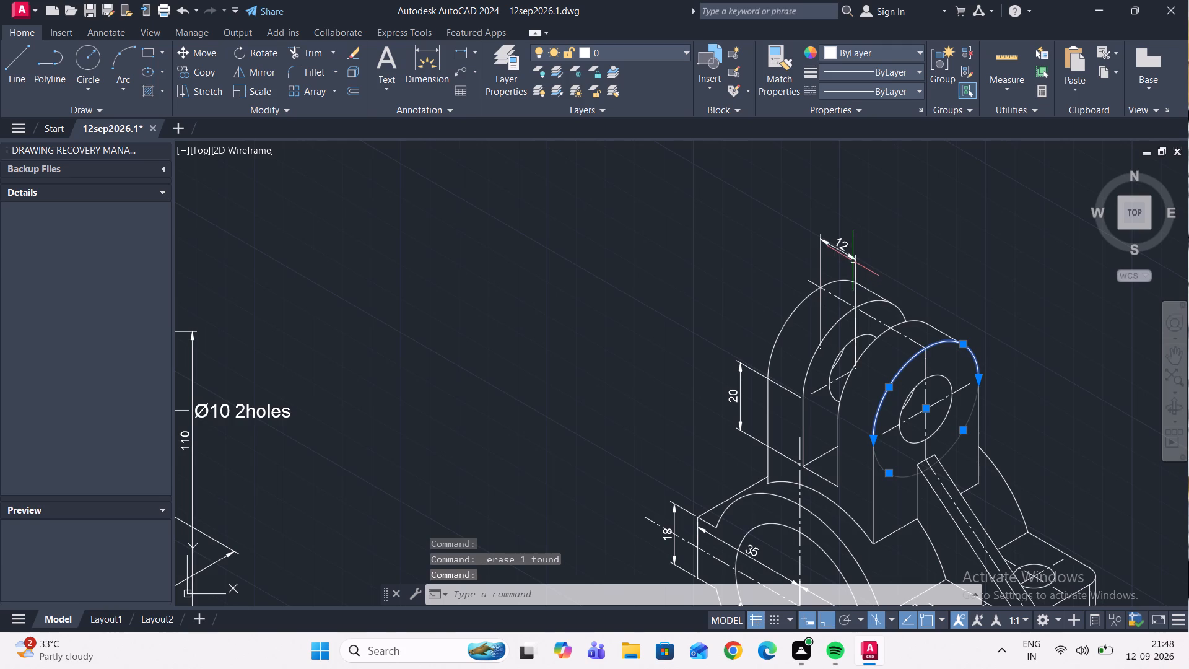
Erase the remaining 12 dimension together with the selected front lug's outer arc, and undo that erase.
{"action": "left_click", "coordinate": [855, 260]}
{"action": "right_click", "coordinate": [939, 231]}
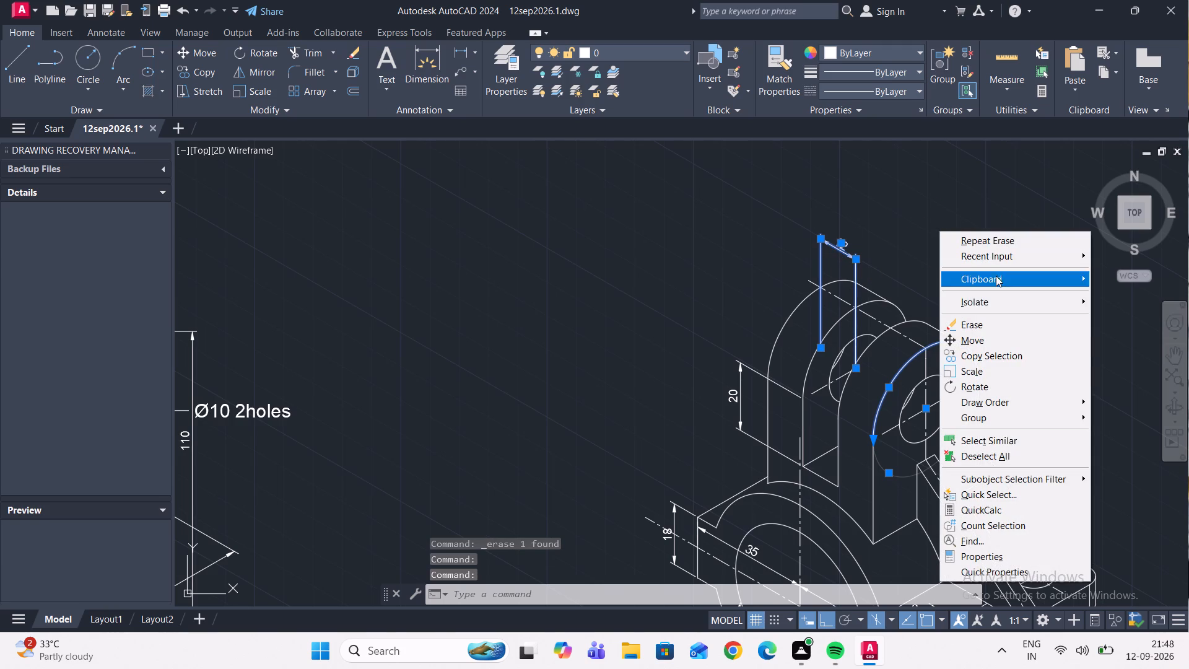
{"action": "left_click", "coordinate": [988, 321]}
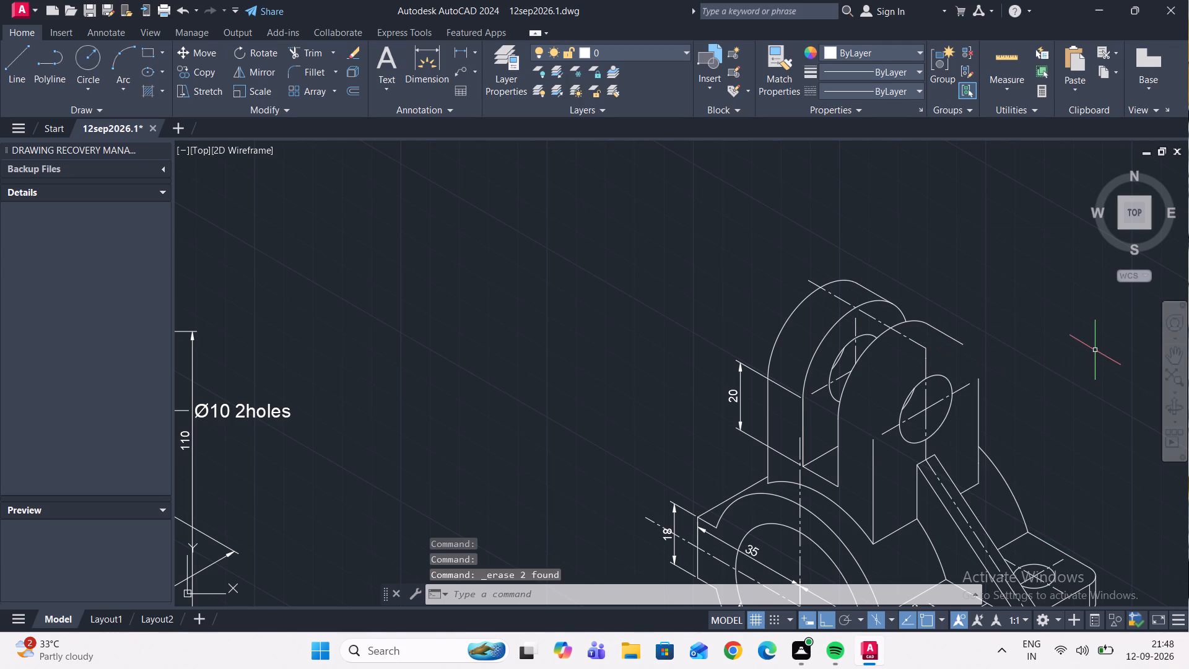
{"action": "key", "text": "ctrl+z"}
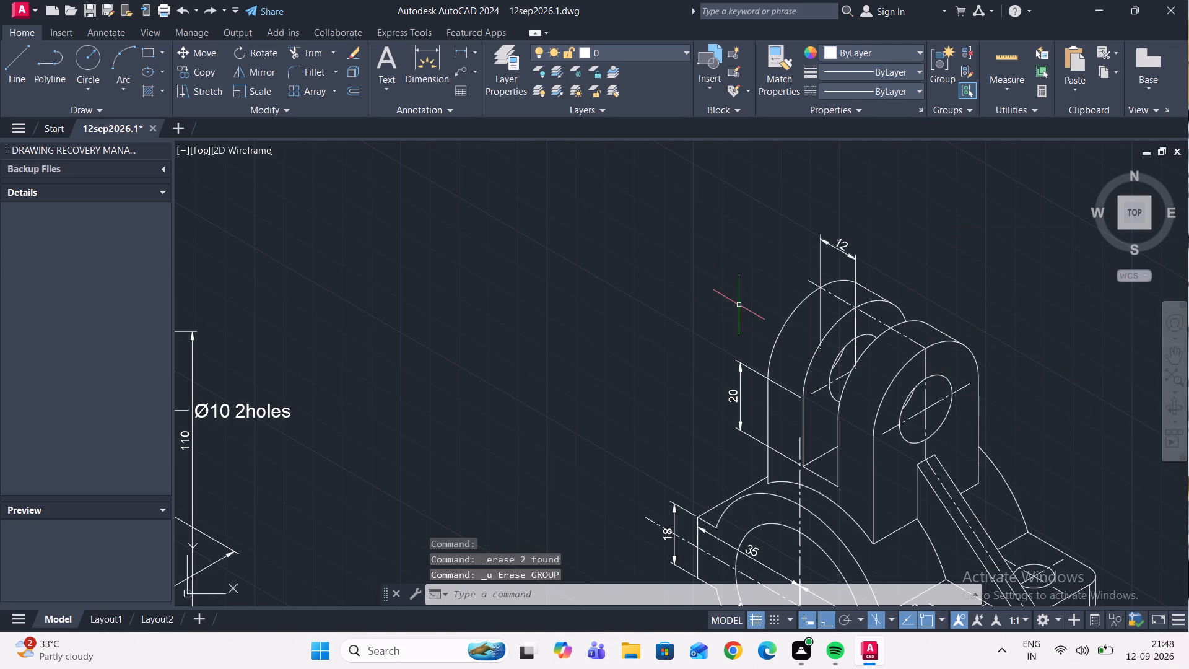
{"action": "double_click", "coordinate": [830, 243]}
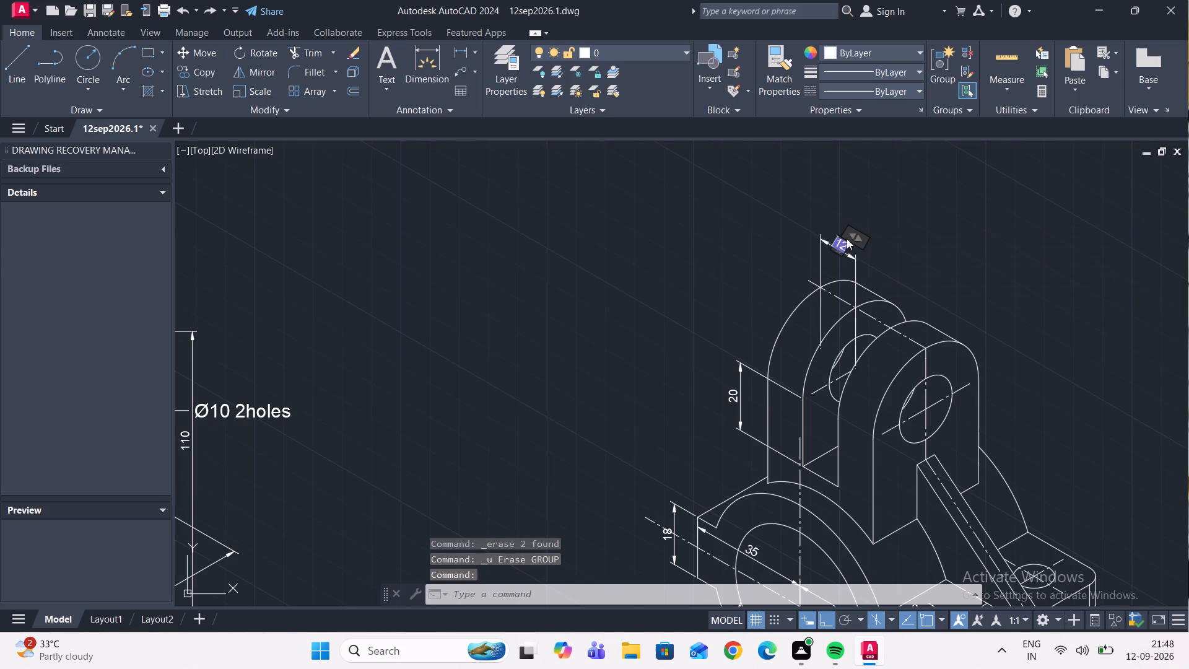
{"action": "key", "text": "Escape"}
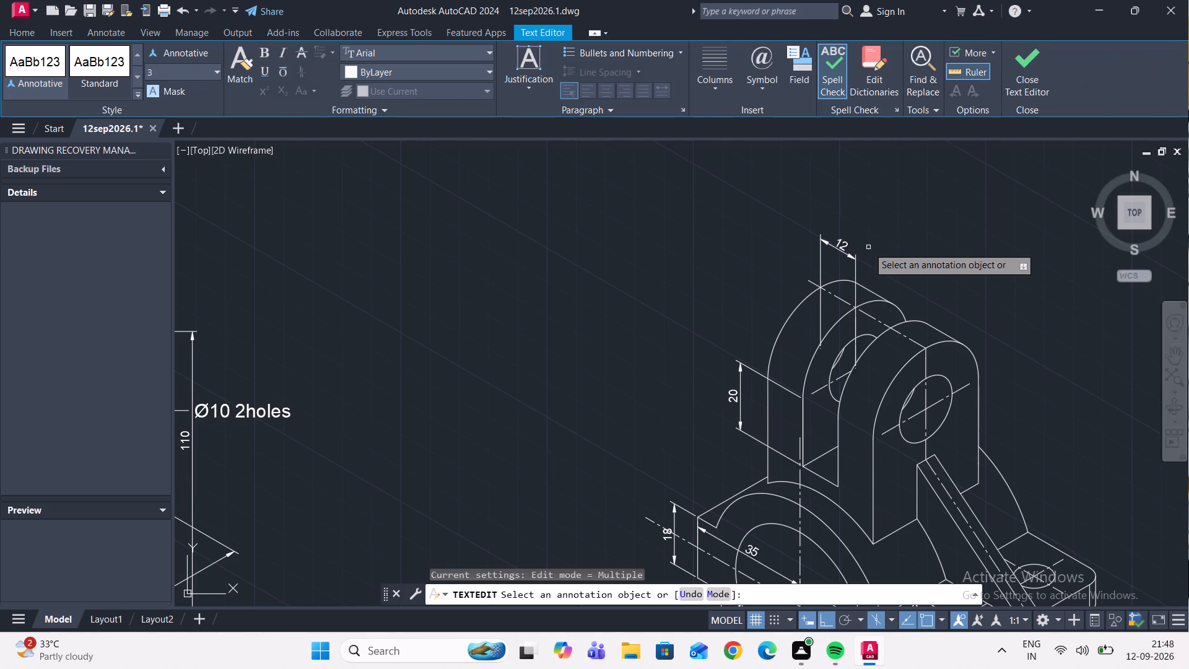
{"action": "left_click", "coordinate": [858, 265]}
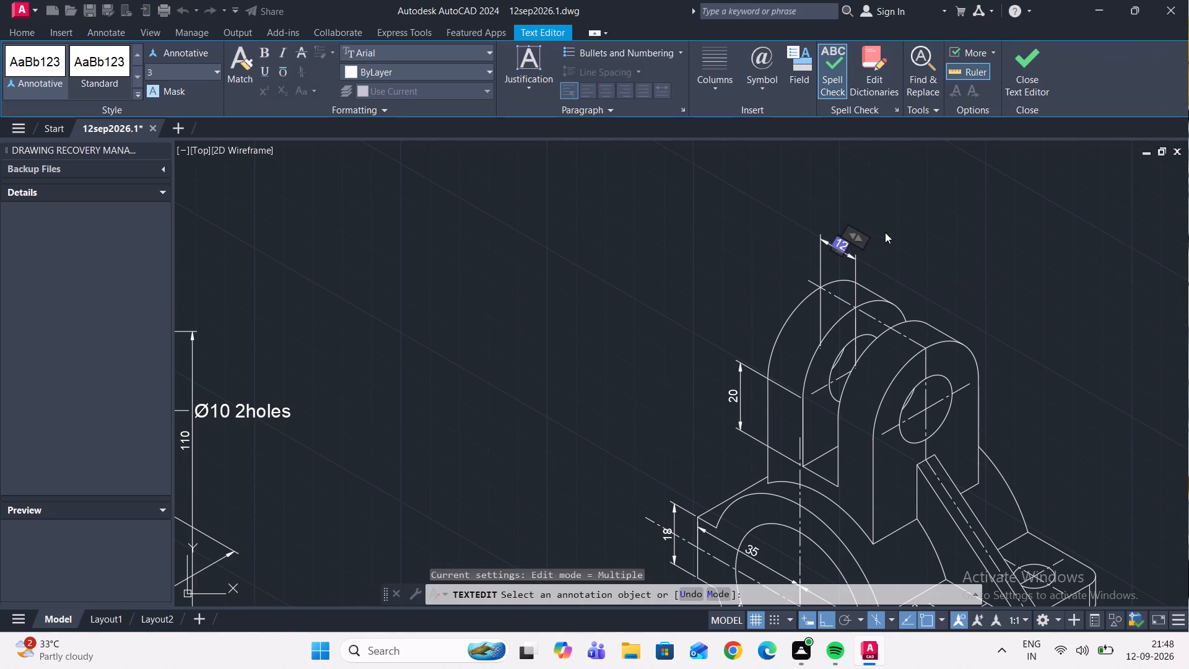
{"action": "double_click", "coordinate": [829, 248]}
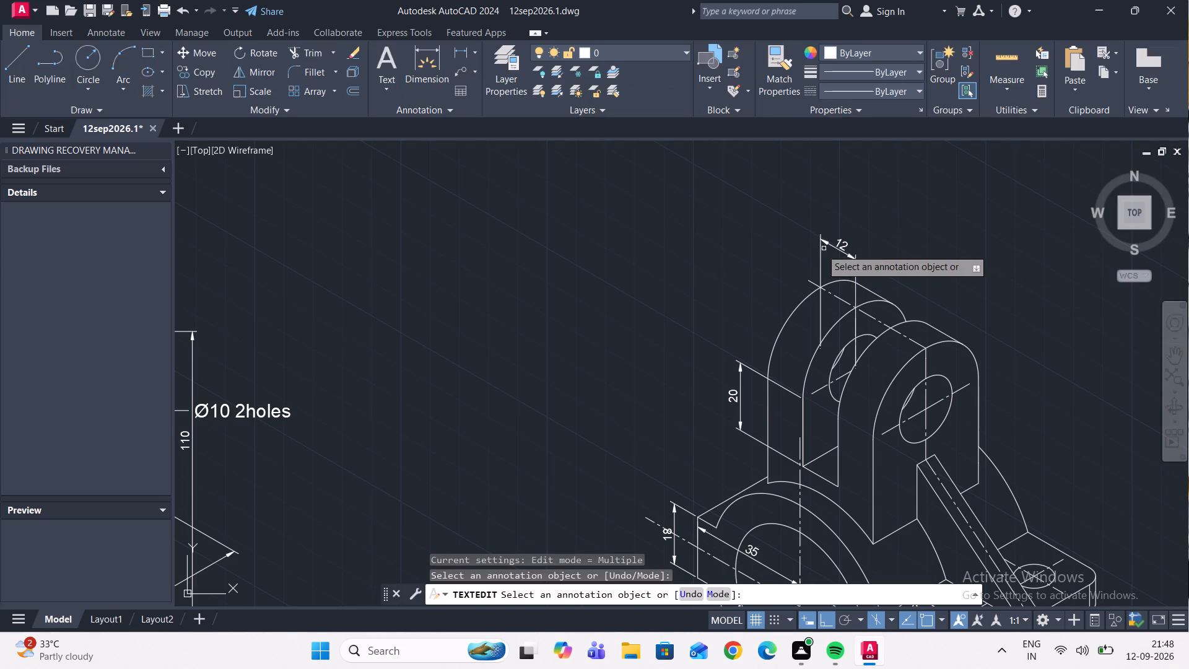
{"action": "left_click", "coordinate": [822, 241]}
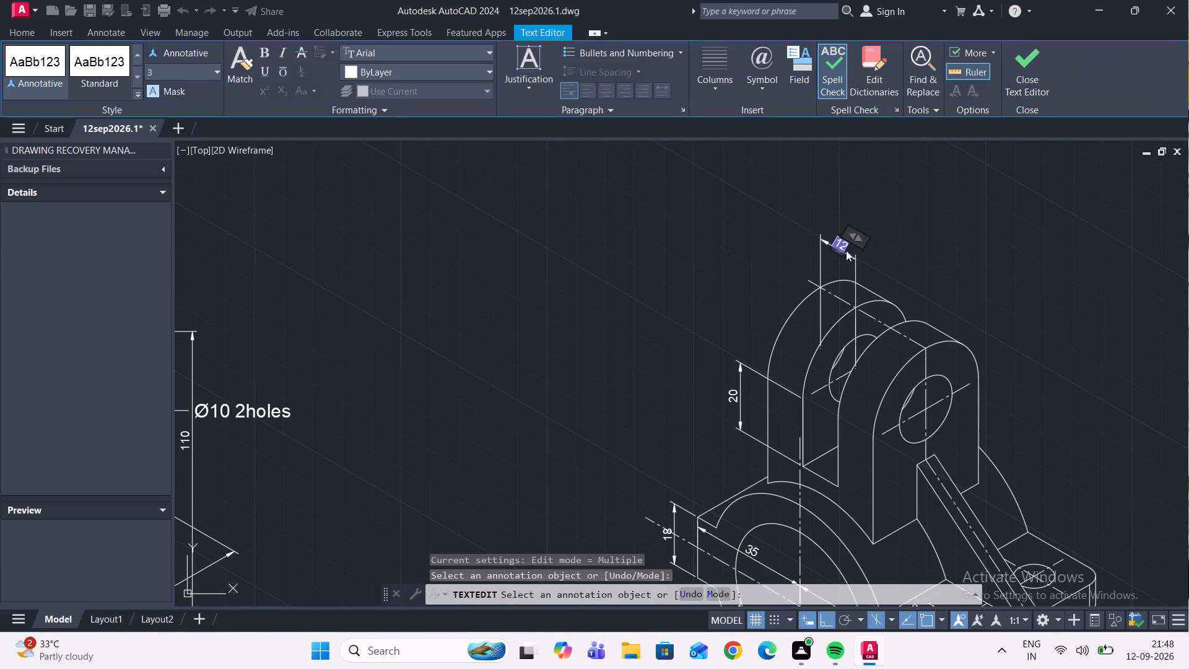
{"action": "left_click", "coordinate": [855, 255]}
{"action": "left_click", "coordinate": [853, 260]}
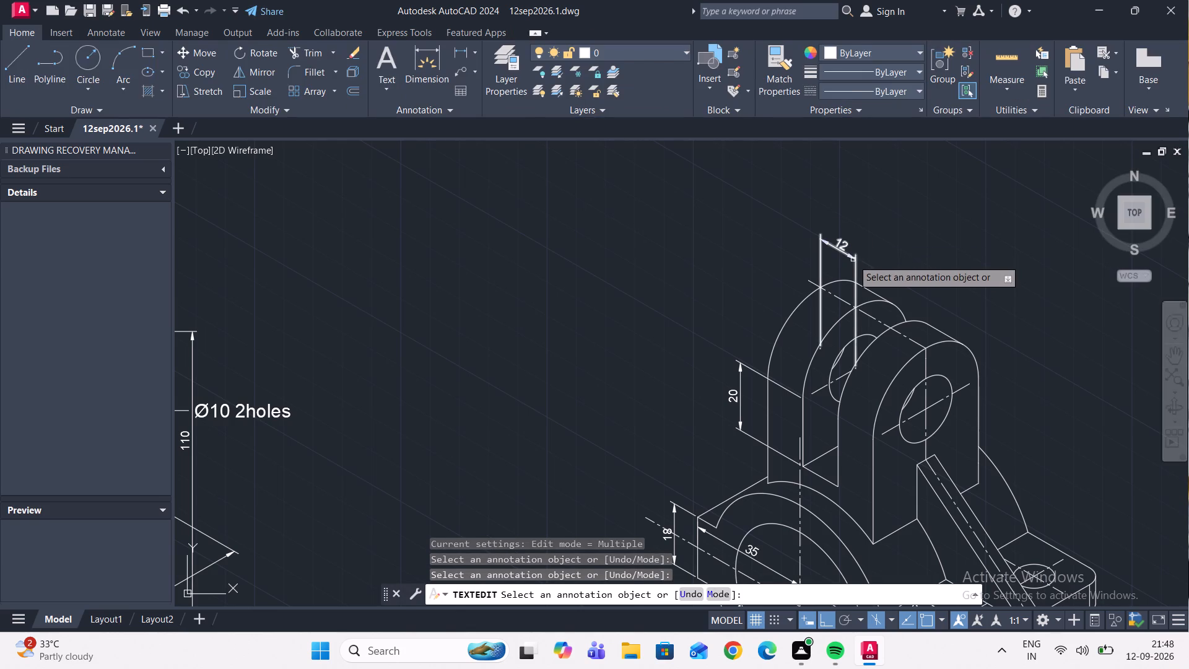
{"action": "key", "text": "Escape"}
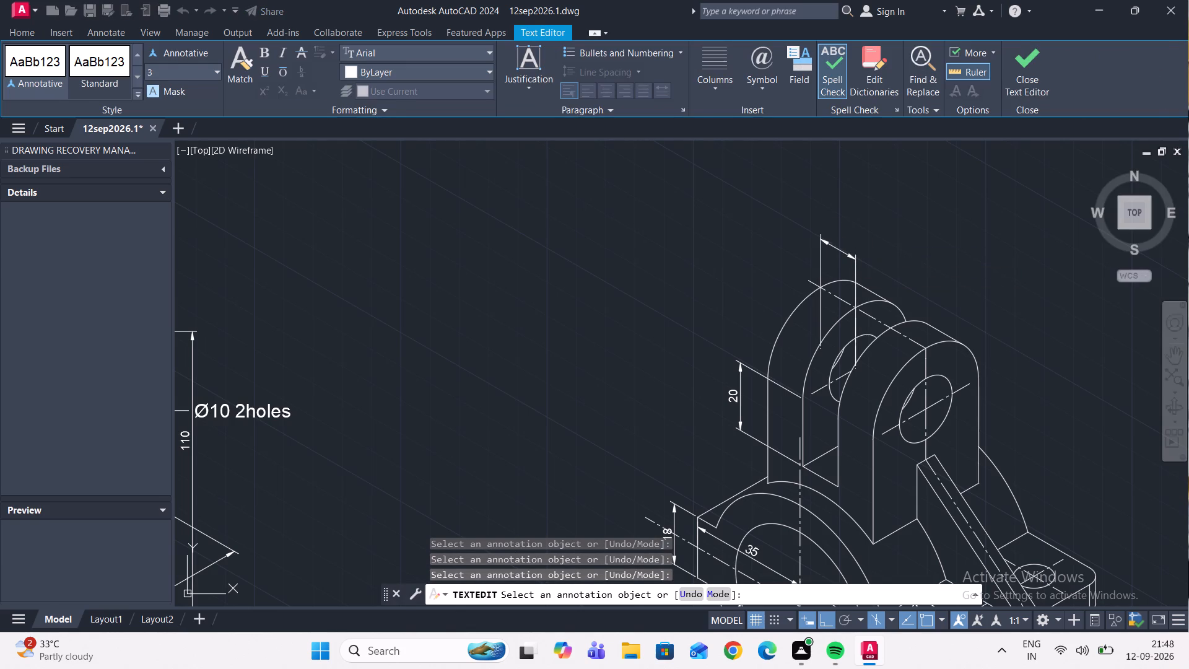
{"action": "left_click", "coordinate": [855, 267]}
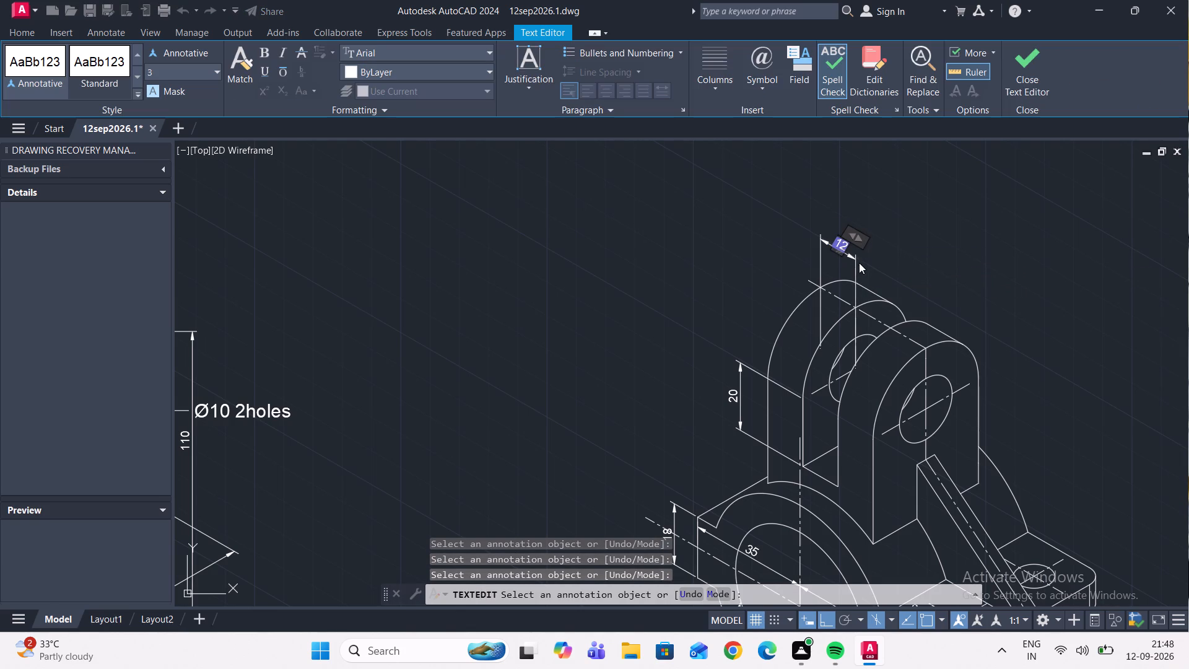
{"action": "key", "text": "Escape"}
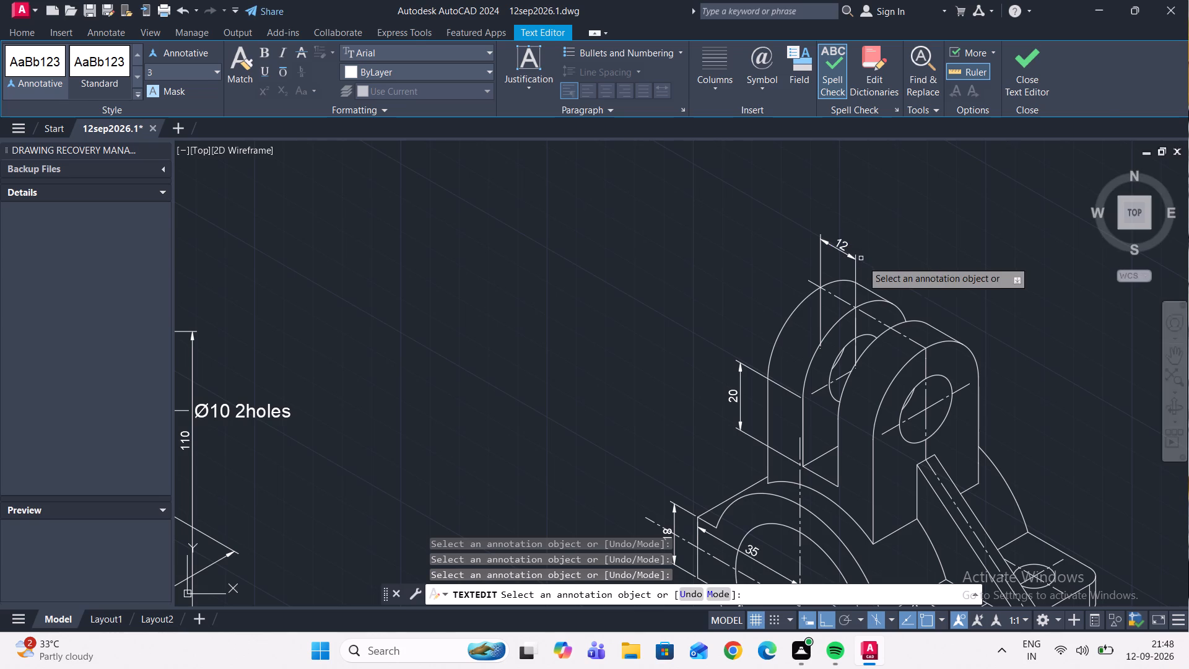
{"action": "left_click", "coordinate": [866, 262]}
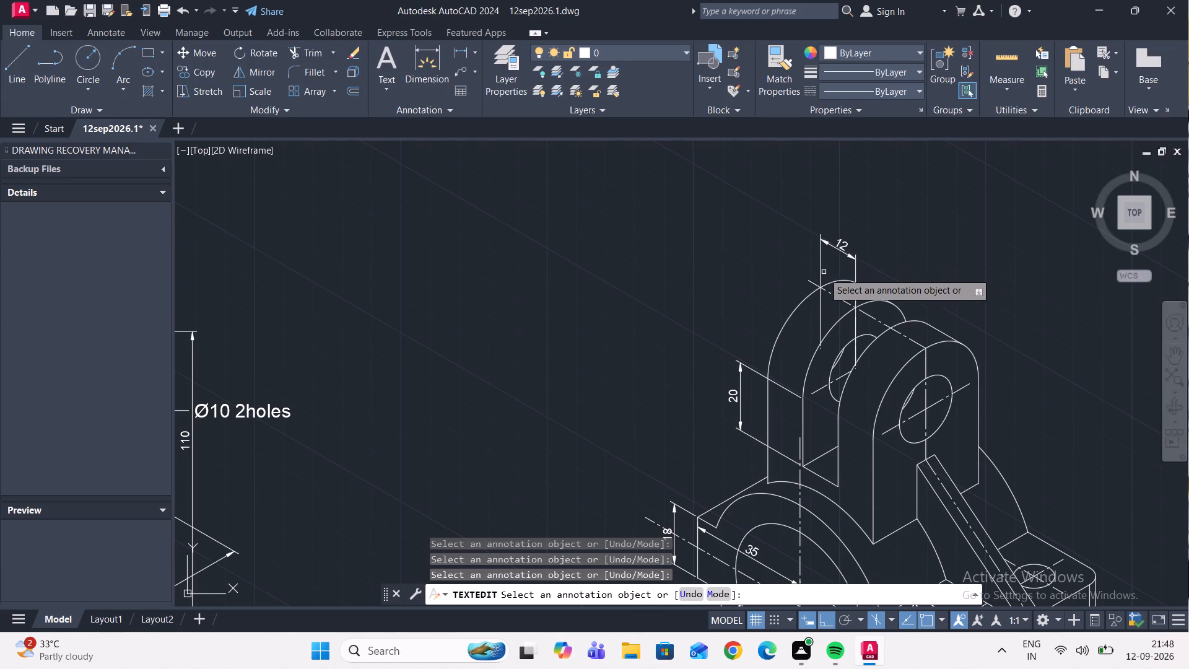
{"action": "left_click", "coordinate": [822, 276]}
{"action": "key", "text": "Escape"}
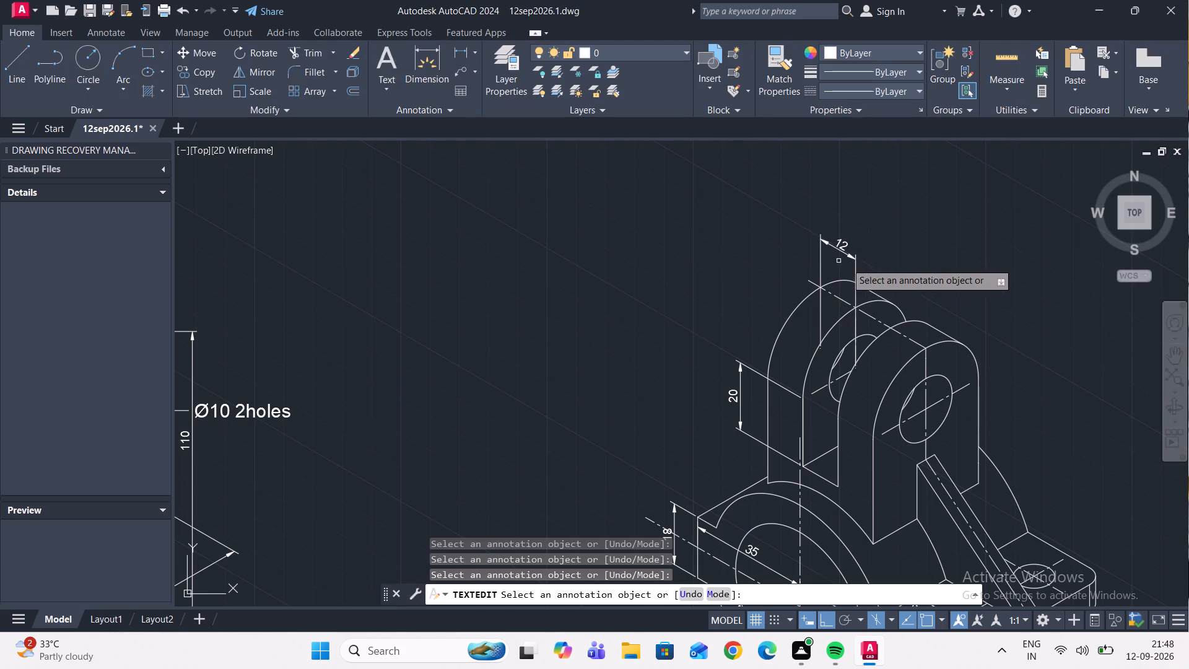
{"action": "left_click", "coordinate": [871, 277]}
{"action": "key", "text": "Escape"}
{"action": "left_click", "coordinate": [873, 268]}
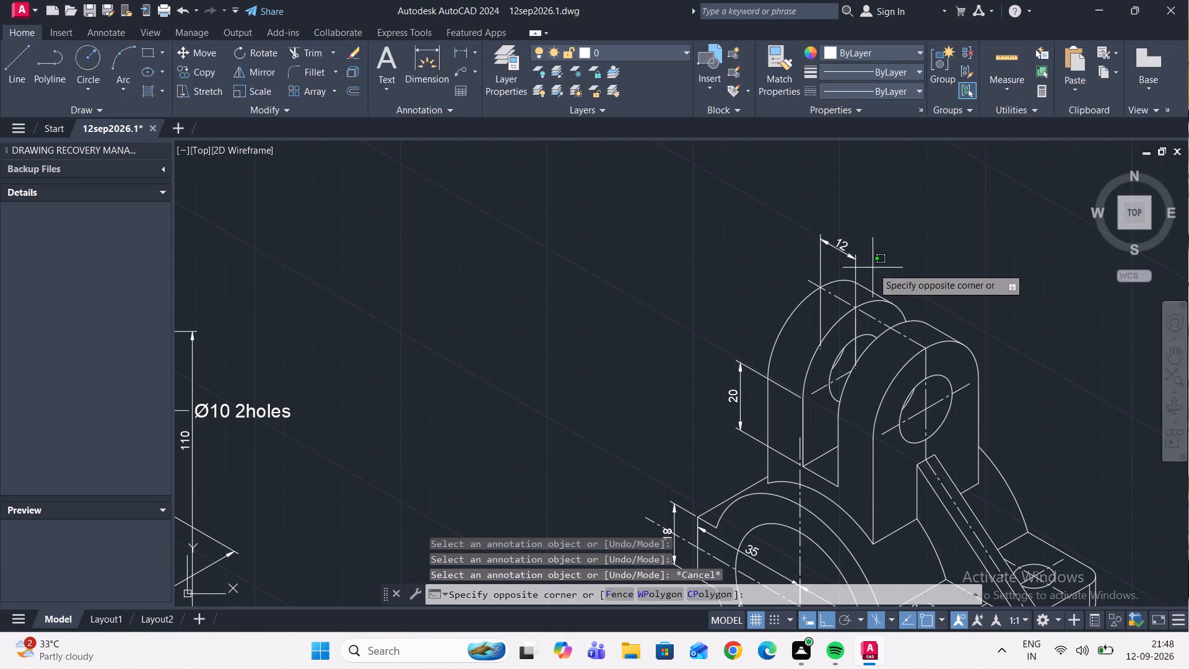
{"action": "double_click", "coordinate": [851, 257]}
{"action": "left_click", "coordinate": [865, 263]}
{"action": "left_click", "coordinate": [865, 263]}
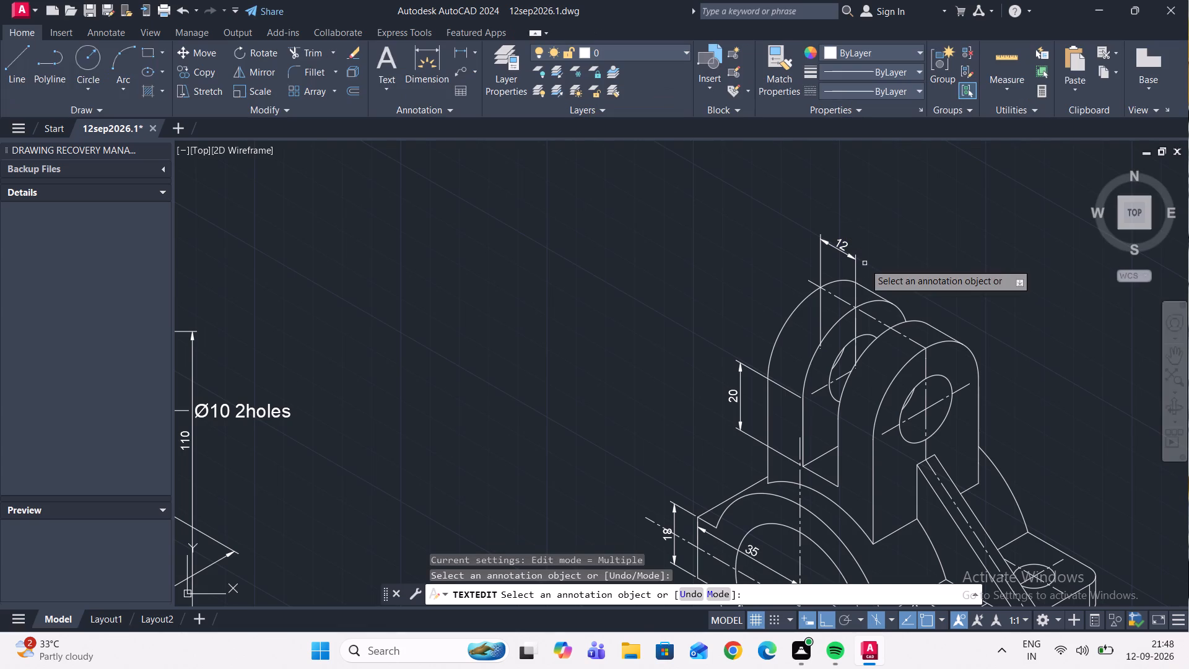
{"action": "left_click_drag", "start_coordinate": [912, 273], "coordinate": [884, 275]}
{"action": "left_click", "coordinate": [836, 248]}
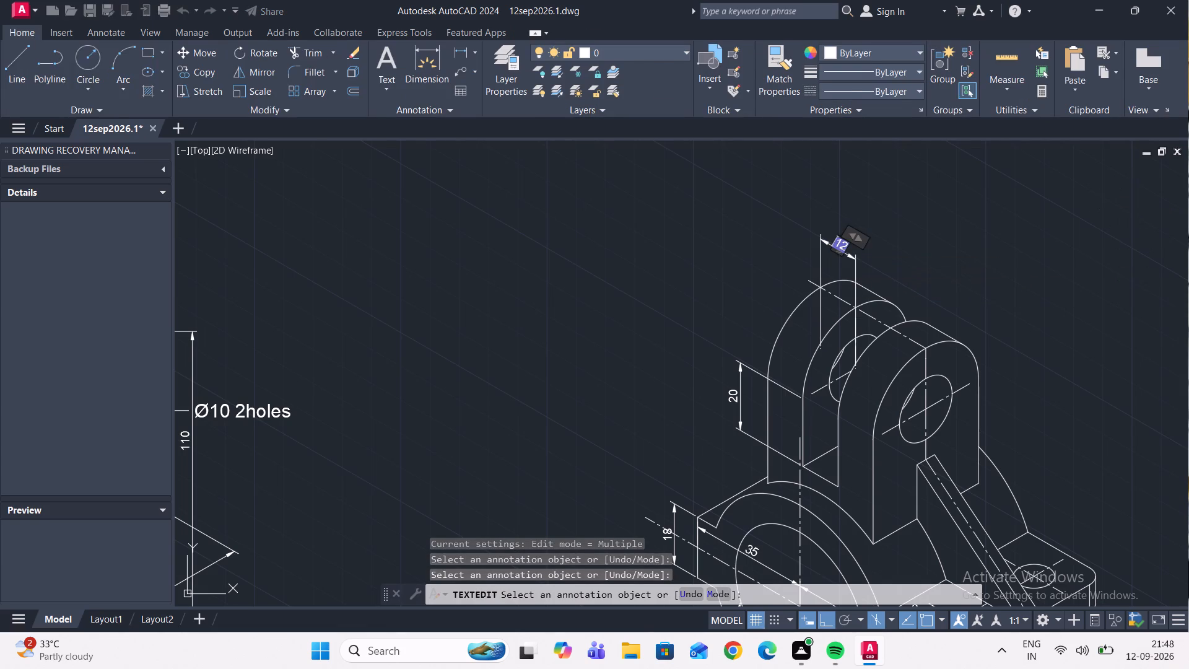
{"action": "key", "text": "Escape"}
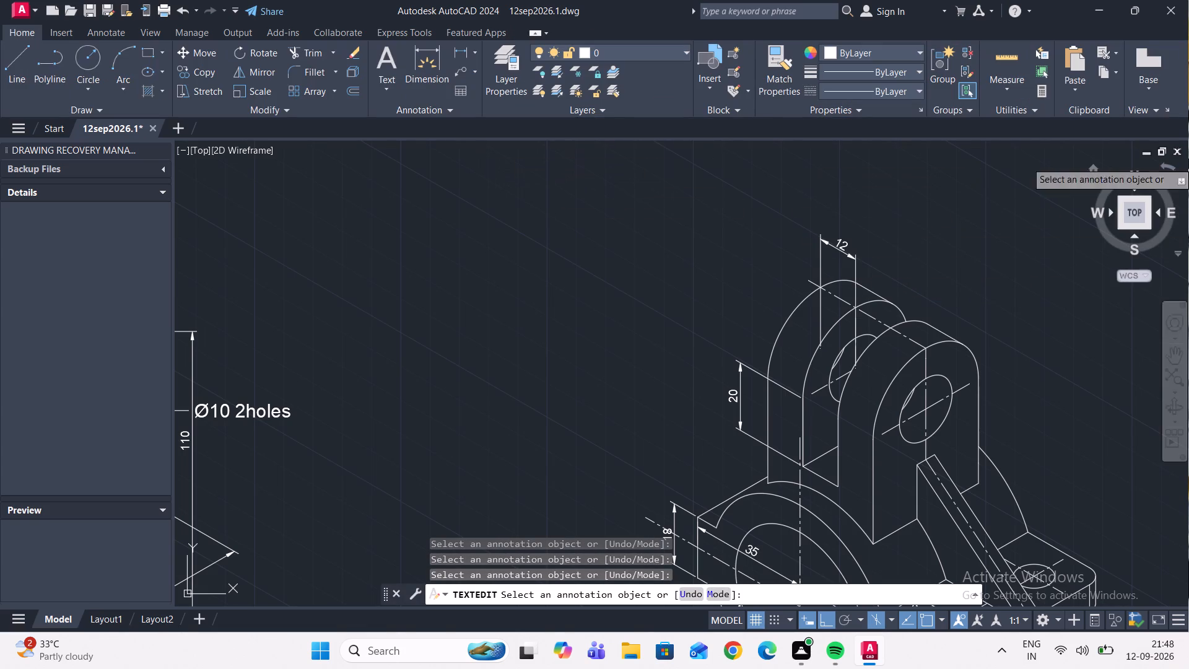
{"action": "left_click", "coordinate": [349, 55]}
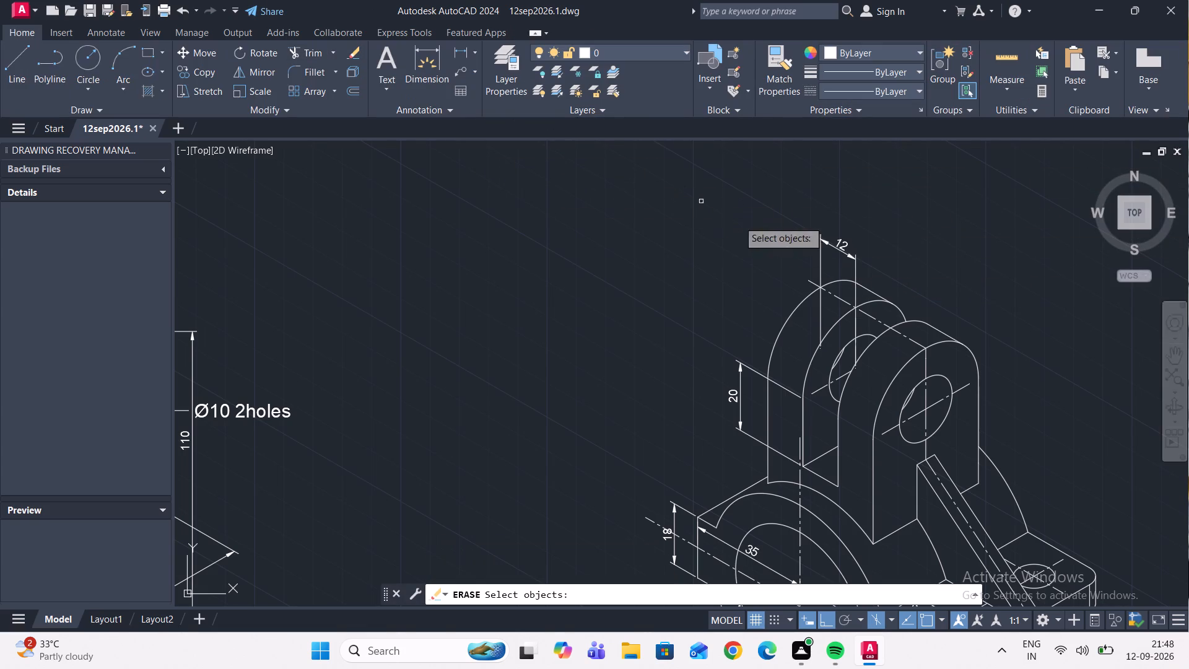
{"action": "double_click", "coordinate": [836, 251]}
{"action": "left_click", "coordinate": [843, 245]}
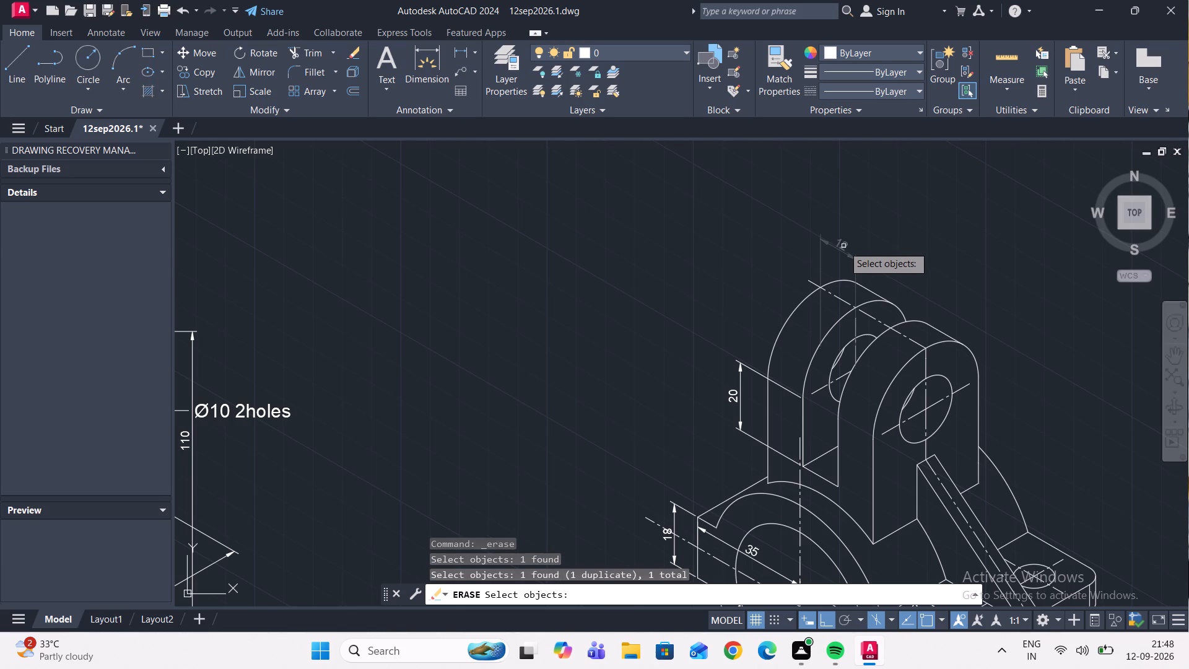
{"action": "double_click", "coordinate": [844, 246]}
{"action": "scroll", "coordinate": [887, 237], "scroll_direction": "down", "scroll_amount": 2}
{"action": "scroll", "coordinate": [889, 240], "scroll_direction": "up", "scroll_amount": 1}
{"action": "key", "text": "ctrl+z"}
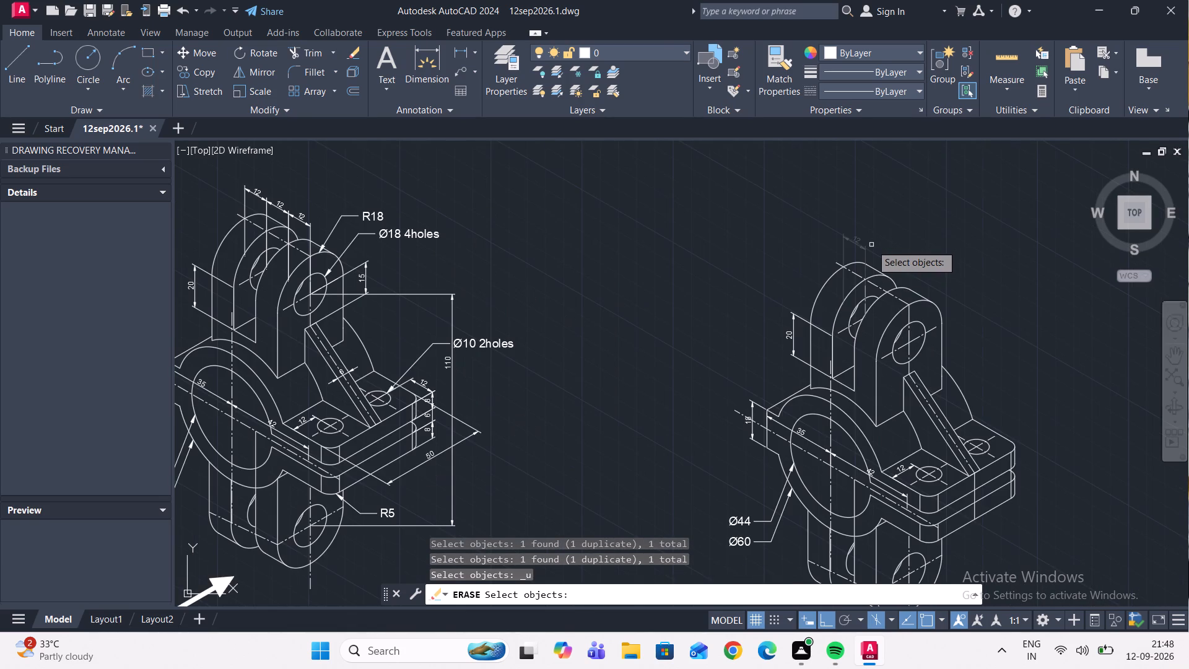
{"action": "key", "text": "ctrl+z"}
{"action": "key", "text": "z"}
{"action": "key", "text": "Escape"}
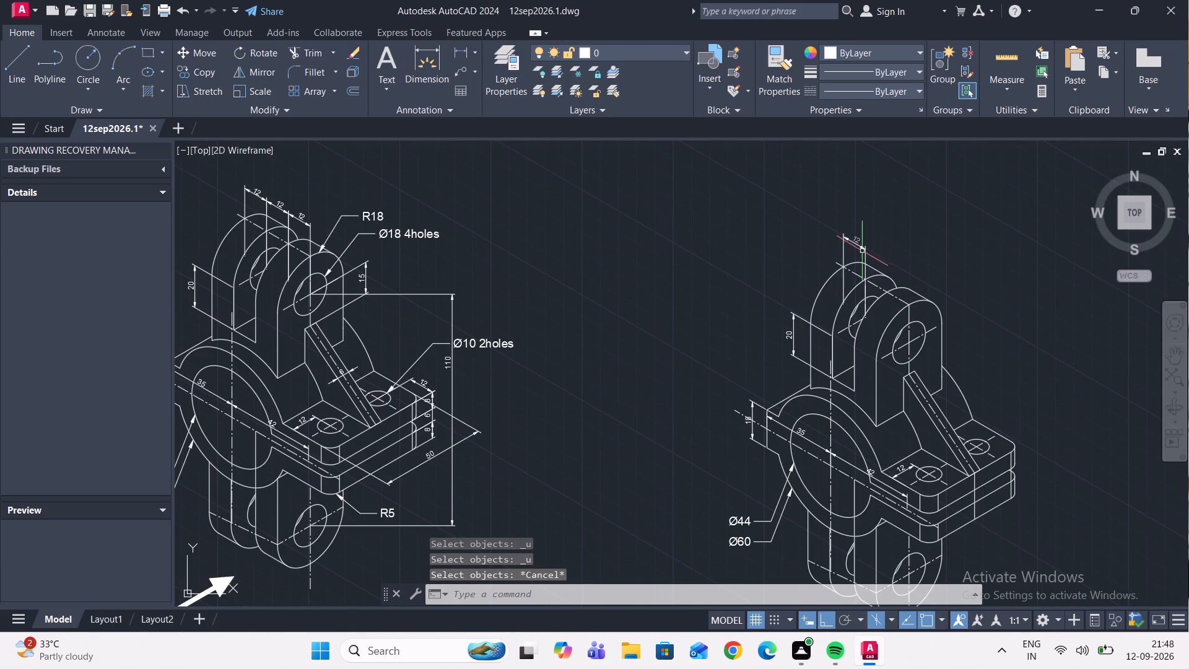
Erase the remaining 12 spacing dimension above the copied bracket's upper lugs.
{"action": "left_click", "coordinate": [865, 250]}
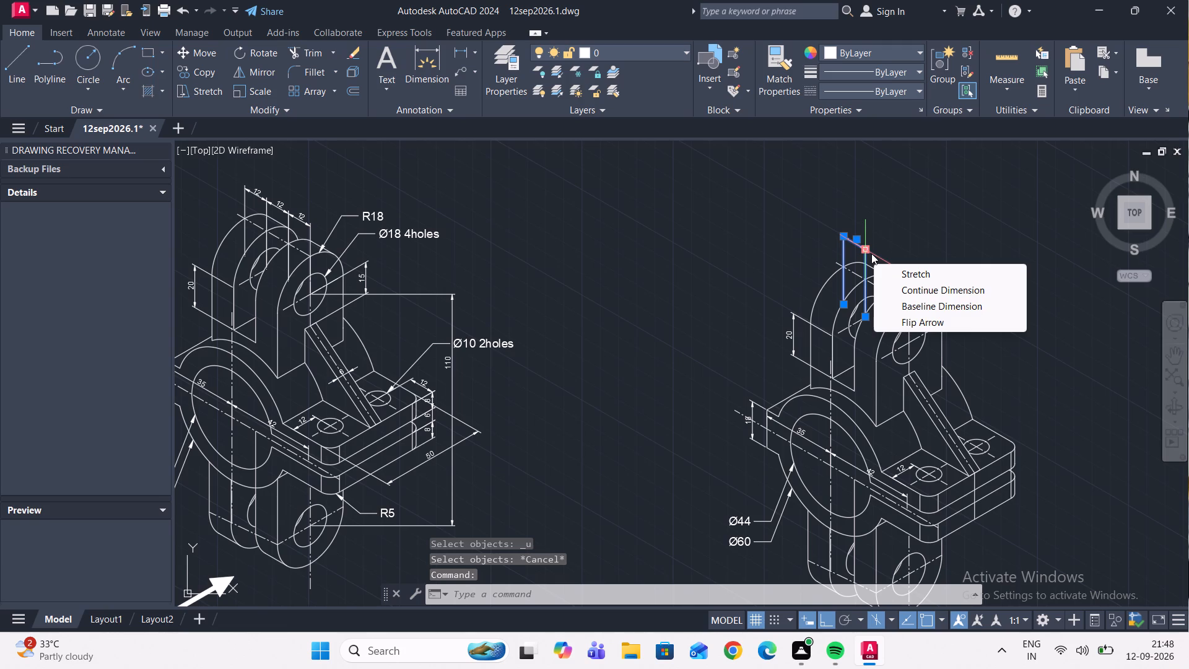
{"action": "key", "text": "Delete"}
{"action": "left_click", "coordinate": [975, 245]}
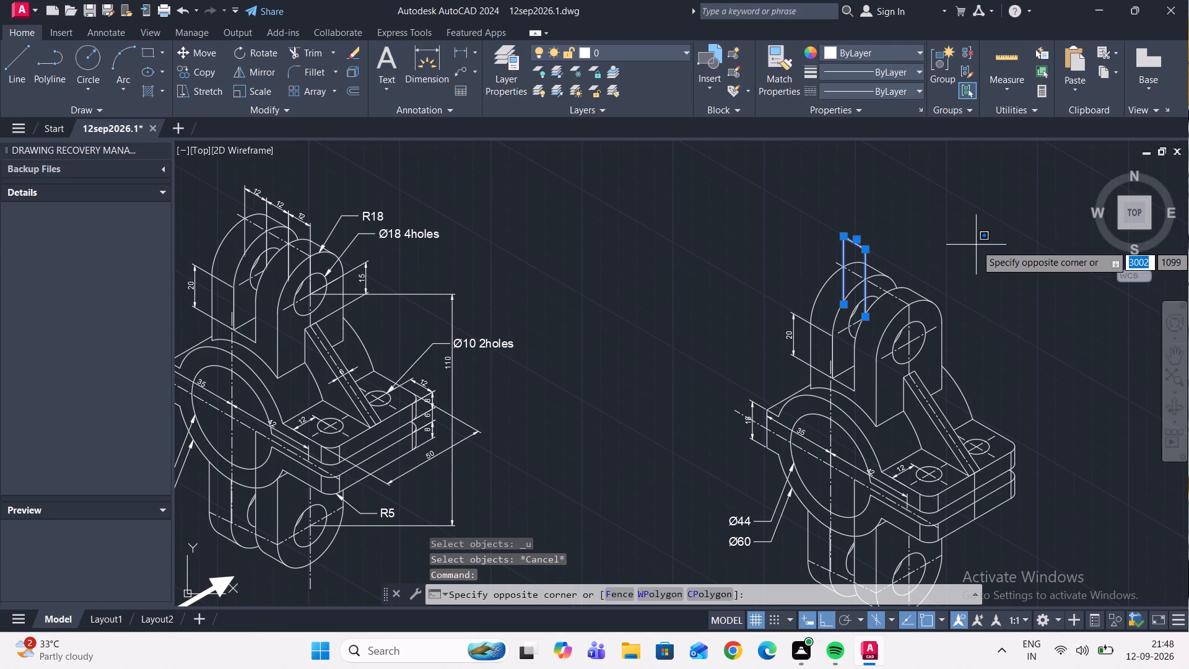
{"action": "key", "text": "Delete"}
{"action": "key", "text": "Delete"}
{"action": "key", "text": "Delete"}
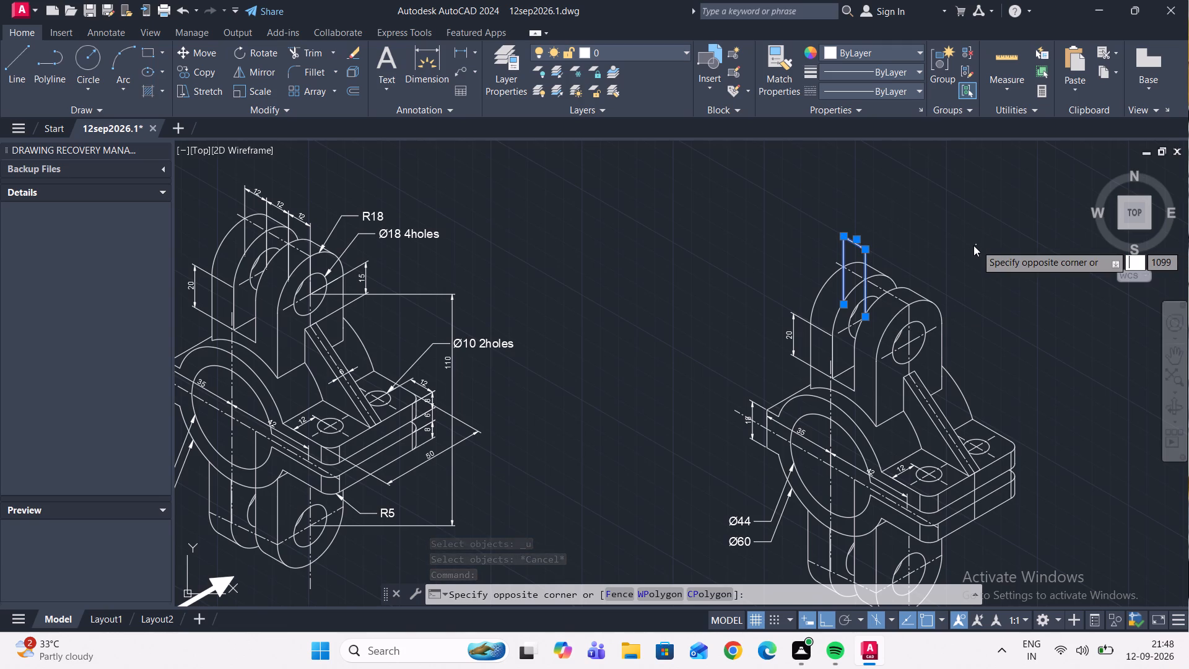
{"action": "key", "text": "Delete"}
{"action": "key", "text": "Delete"}
{"action": "left_click", "coordinate": [952, 268]}
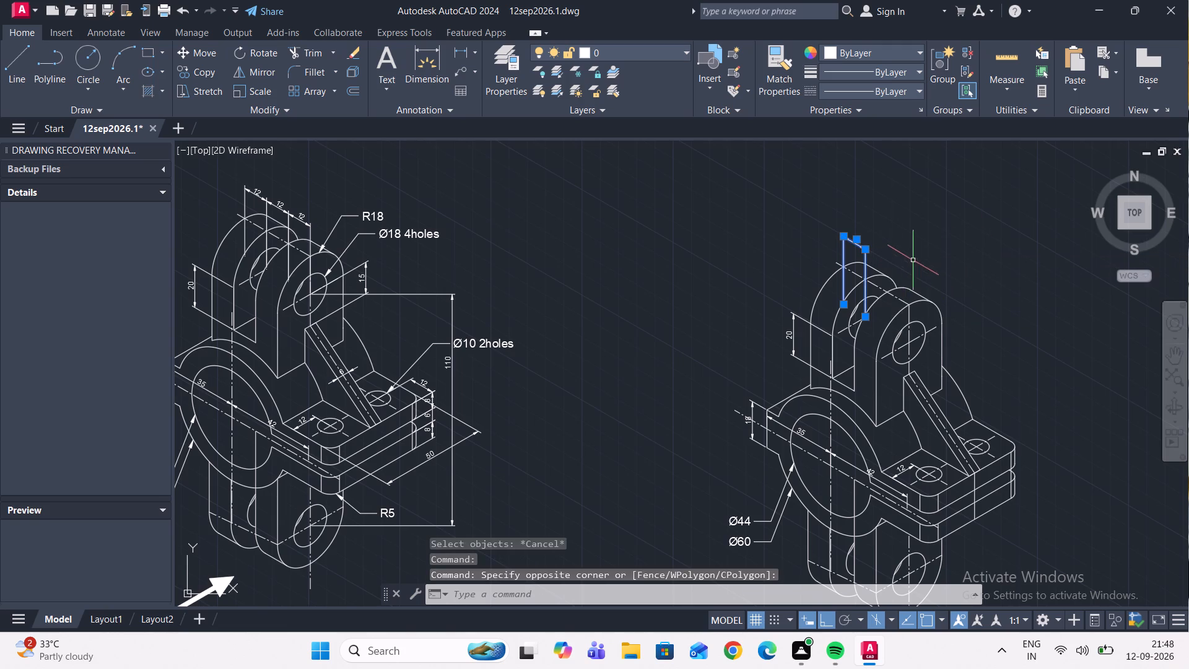
{"action": "scroll", "coordinate": [922, 256], "scroll_direction": "down", "scroll_amount": 1}
{"action": "scroll", "coordinate": [907, 259], "scroll_direction": "up", "scroll_amount": 2}
{"action": "key", "text": "Delete"}
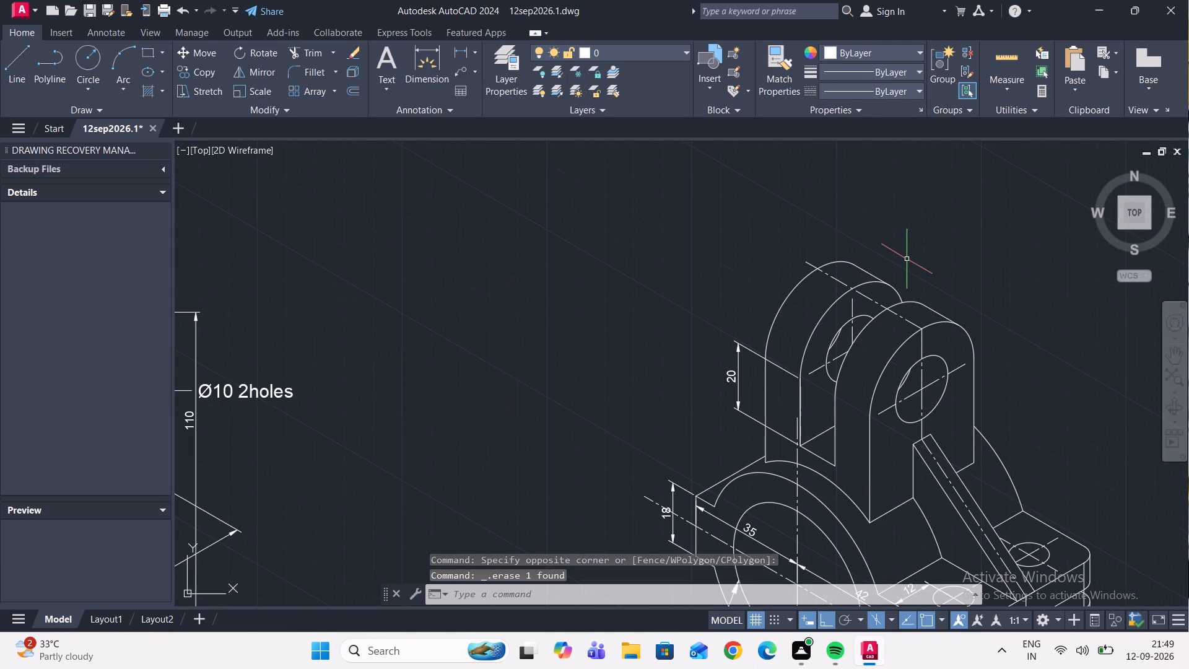
Erase the vertical 20 dimension beside the rear upper lug of the copied bracket.
{"action": "scroll", "coordinate": [907, 259], "scroll_direction": "down", "scroll_amount": 2}
{"action": "scroll", "coordinate": [819, 300], "scroll_direction": "up", "scroll_amount": 1}
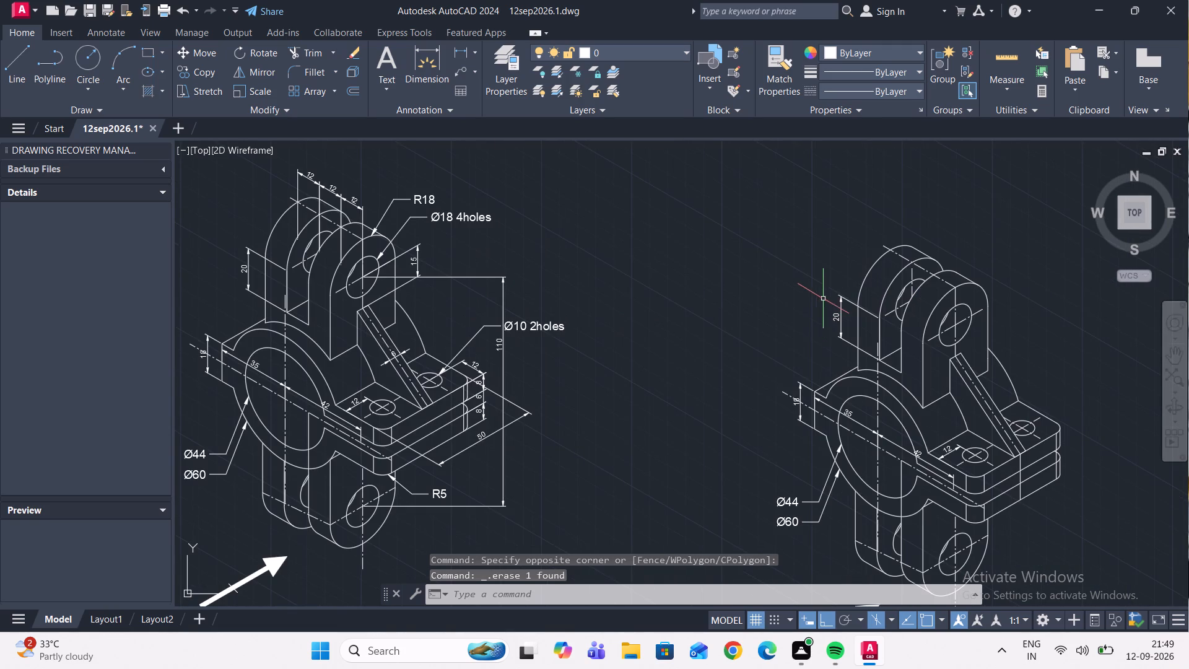
{"action": "scroll", "coordinate": [854, 290], "scroll_direction": "up", "scroll_amount": 1}
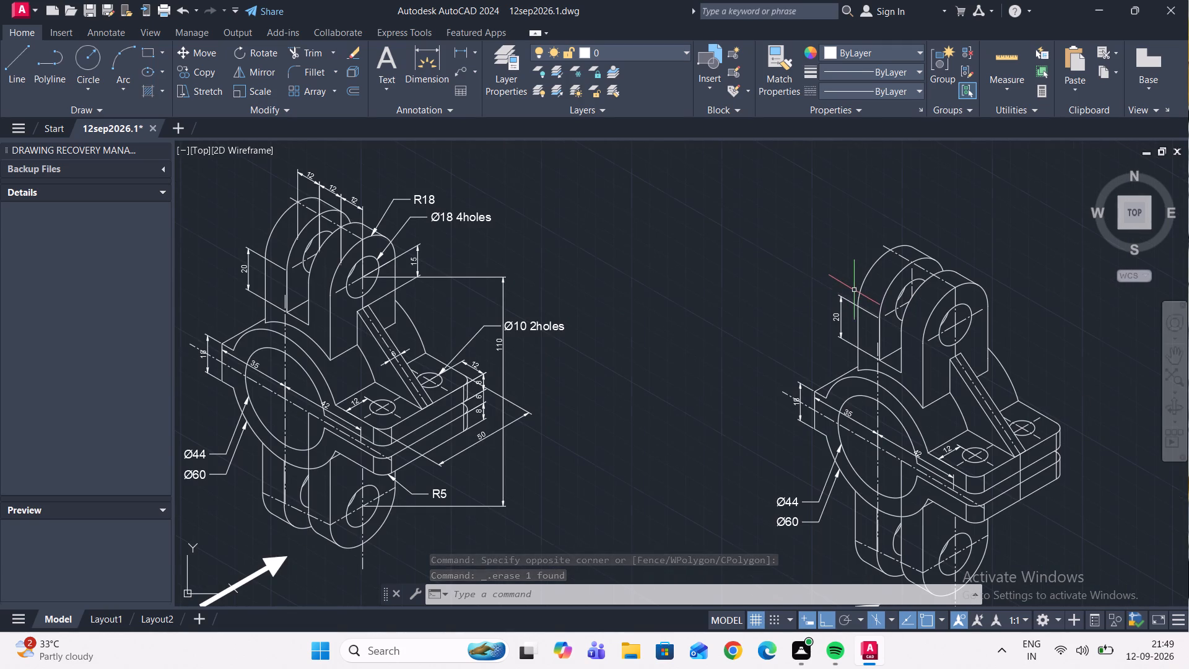
{"action": "scroll", "coordinate": [854, 290], "scroll_direction": "up", "scroll_amount": 1}
{"action": "left_click", "coordinate": [829, 333]}
{"action": "left_click", "coordinate": [790, 300]}
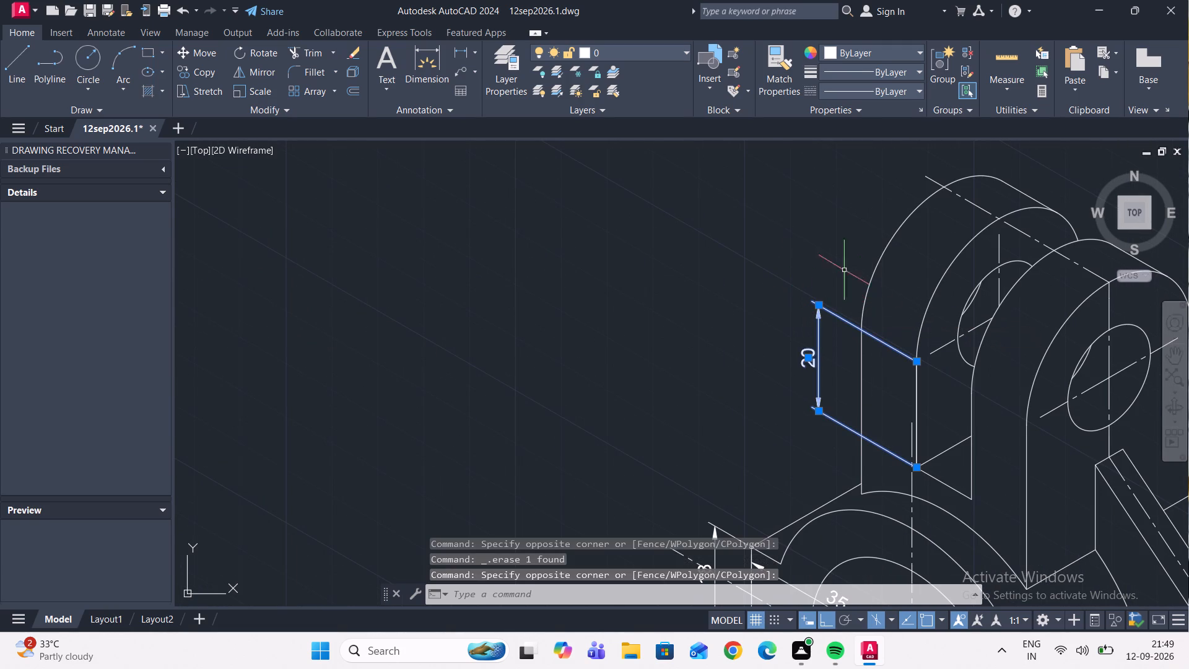
{"action": "right_click", "coordinate": [763, 250]}
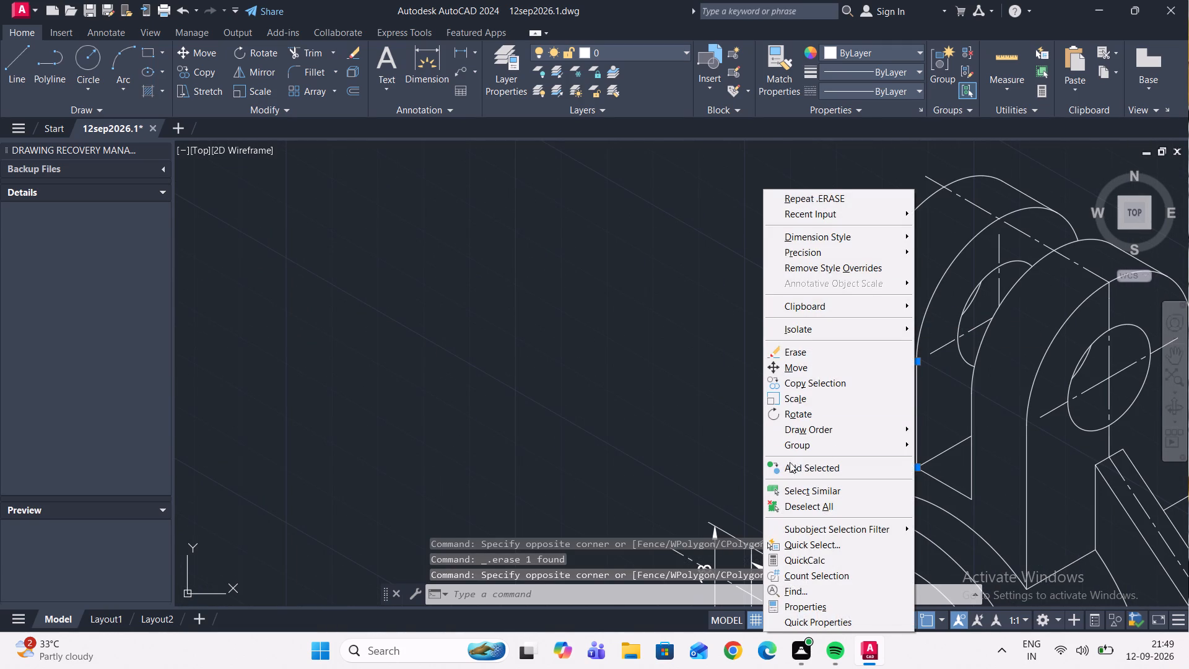
{"action": "left_click", "coordinate": [818, 354]}
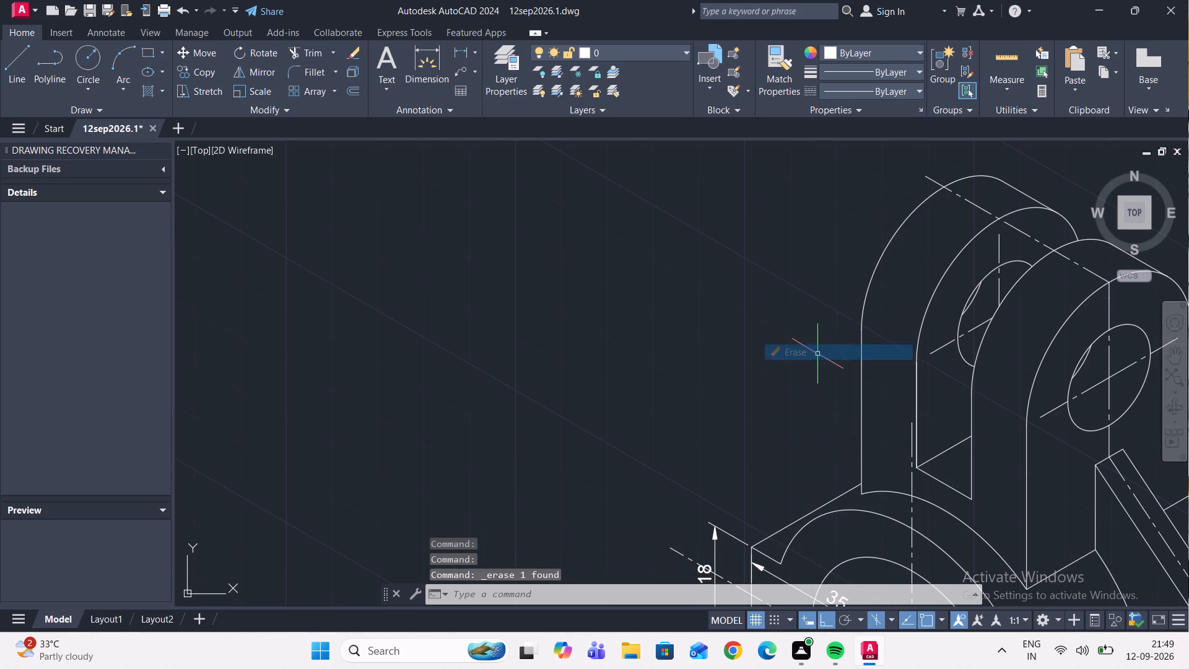
Erase the 35 and 18 dimensions at the large ring's side lug on the copied bracket.
{"action": "scroll", "coordinate": [862, 333], "scroll_direction": "down", "scroll_amount": 3}
{"action": "scroll", "coordinate": [850, 397], "scroll_direction": "up", "scroll_amount": 3}
{"action": "middle_click_drag", "start_coordinate": [822, 391], "coordinate": [868, 356]}
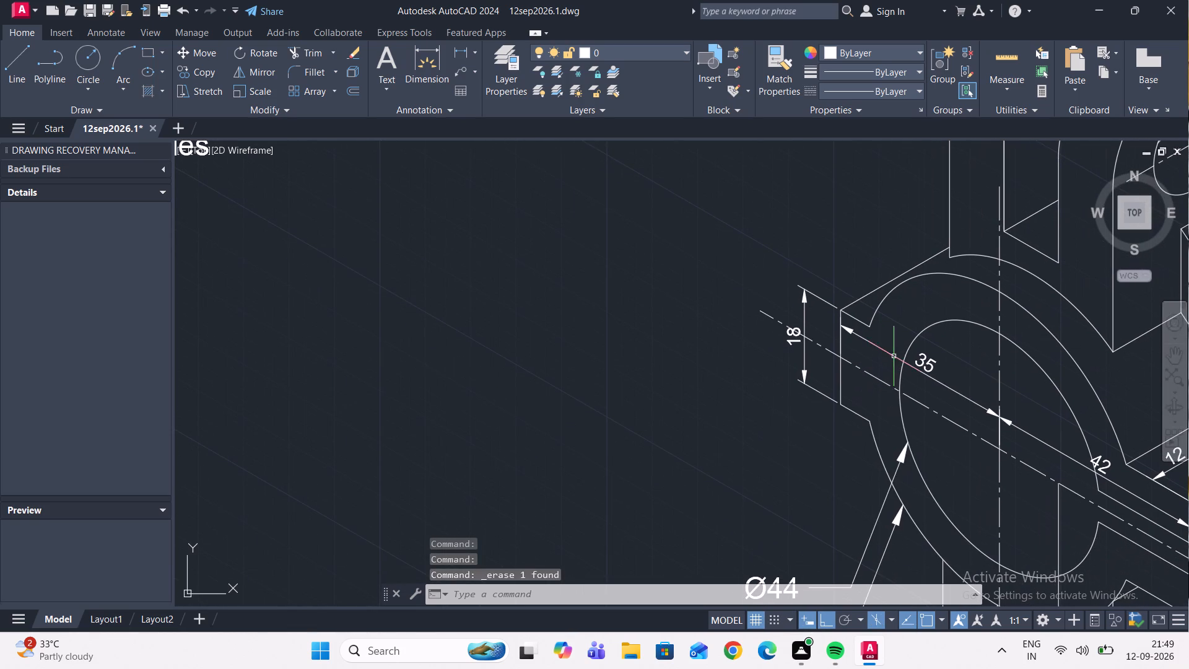
{"action": "left_click", "coordinate": [893, 356]}
{"action": "right_click", "coordinate": [770, 201]}
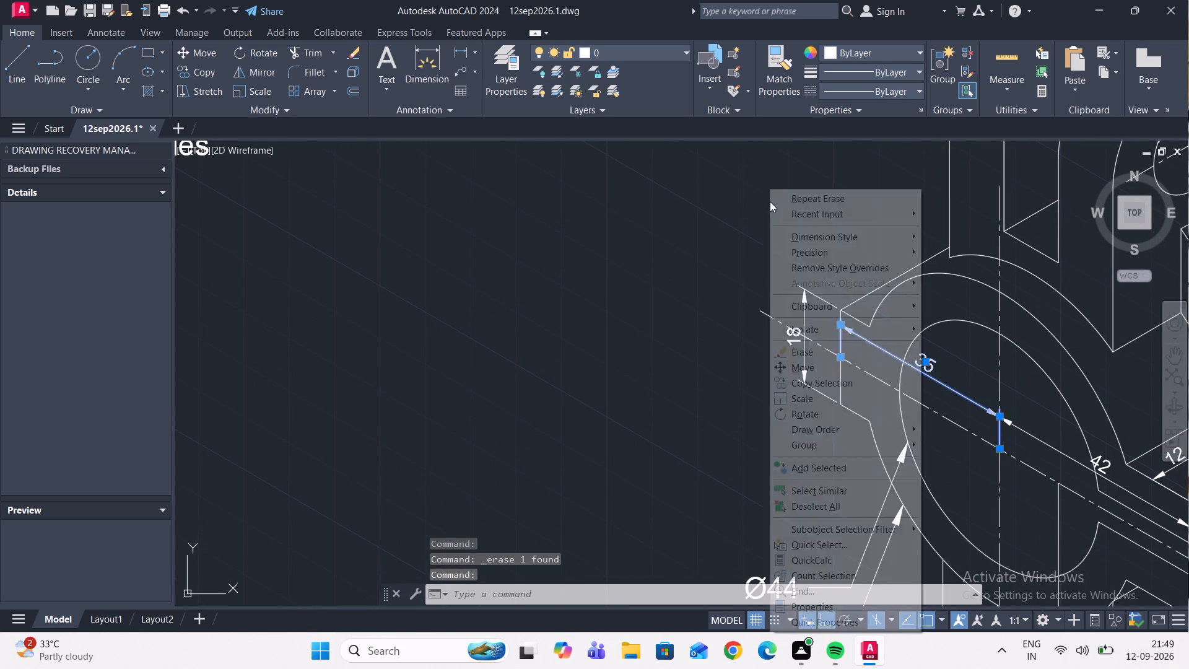
{"action": "left_click", "coordinate": [808, 349]}
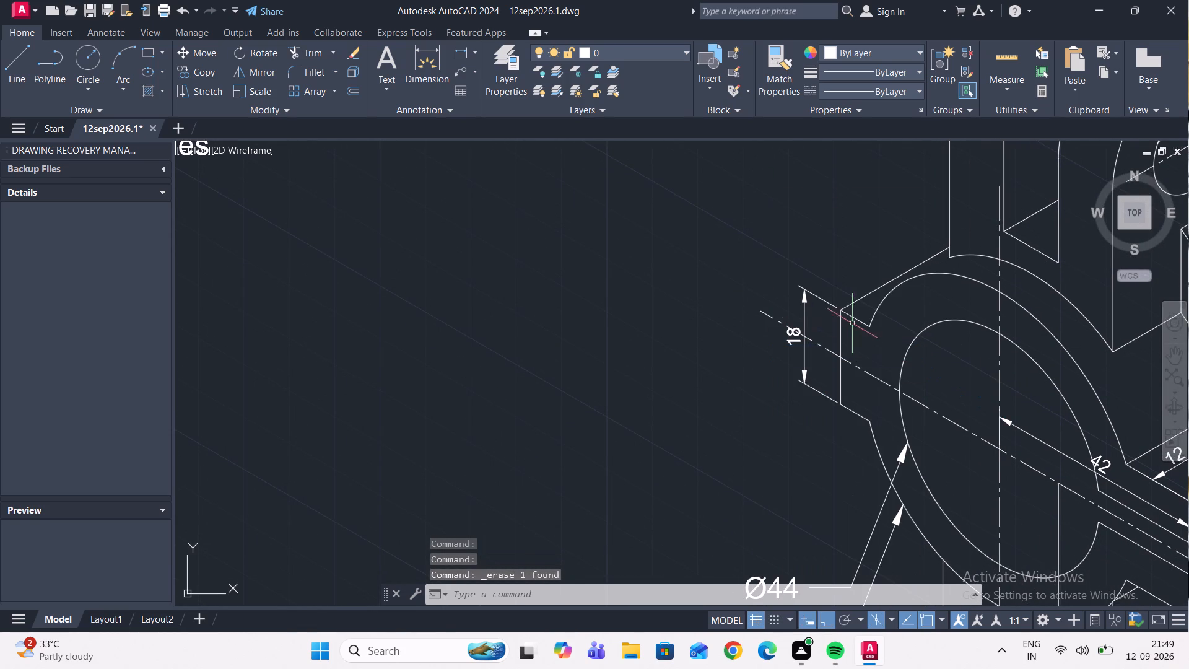
{"action": "left_click", "coordinate": [804, 305]}
{"action": "right_click", "coordinate": [785, 253]}
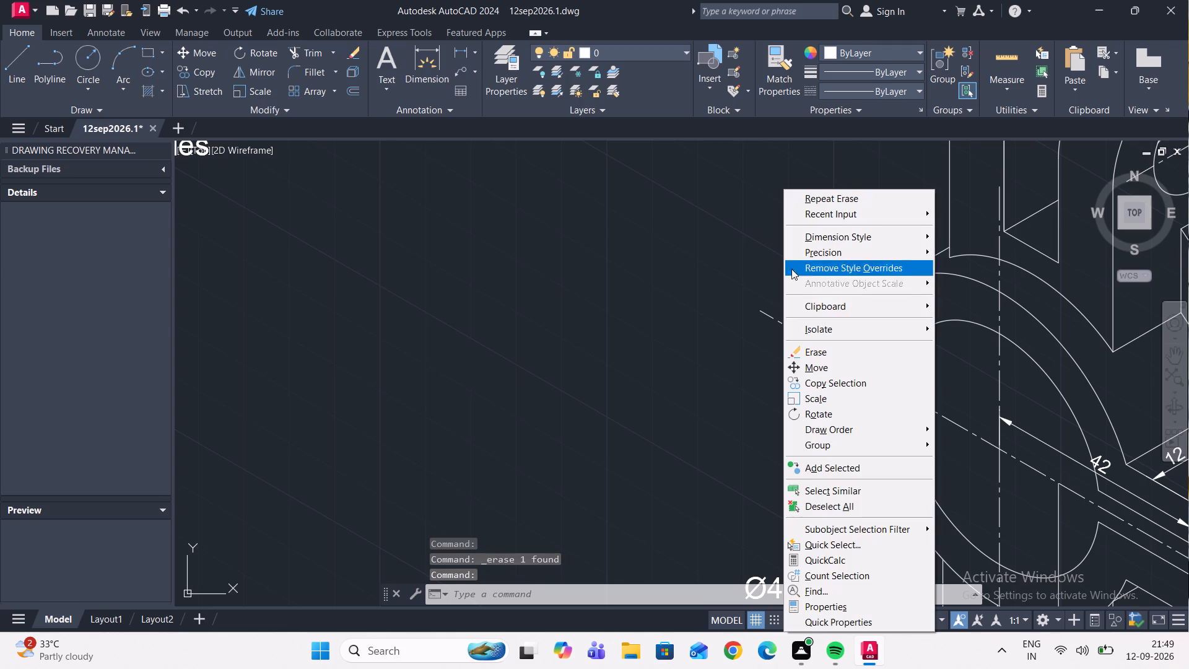
{"action": "left_click", "coordinate": [827, 352]}
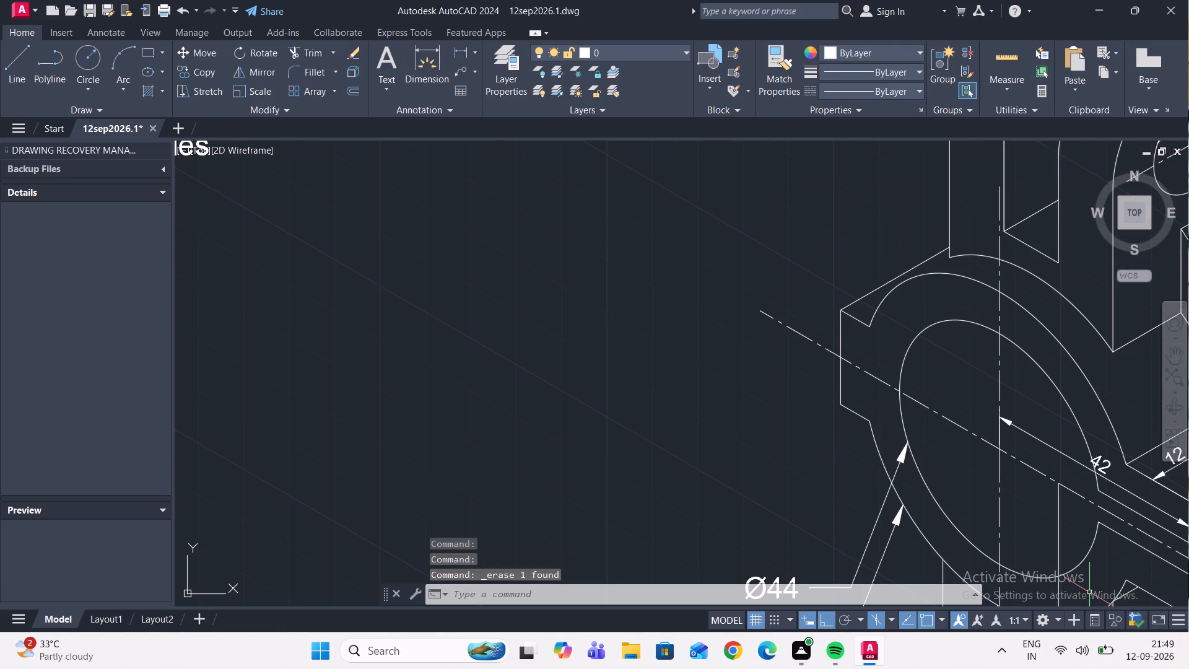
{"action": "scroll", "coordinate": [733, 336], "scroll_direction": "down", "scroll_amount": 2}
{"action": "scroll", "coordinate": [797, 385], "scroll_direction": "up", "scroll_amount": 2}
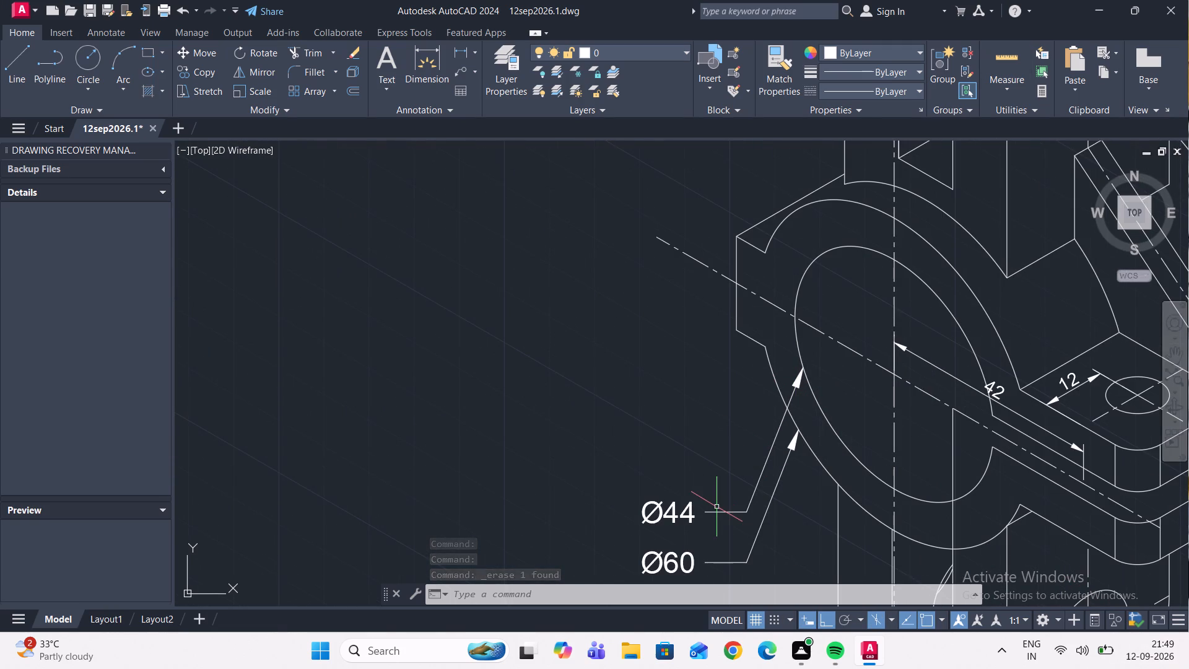
Erase the Ø44 and Ø60 leaders pointing to the large ring on the copied bracket.
{"action": "left_click", "coordinate": [713, 510]}
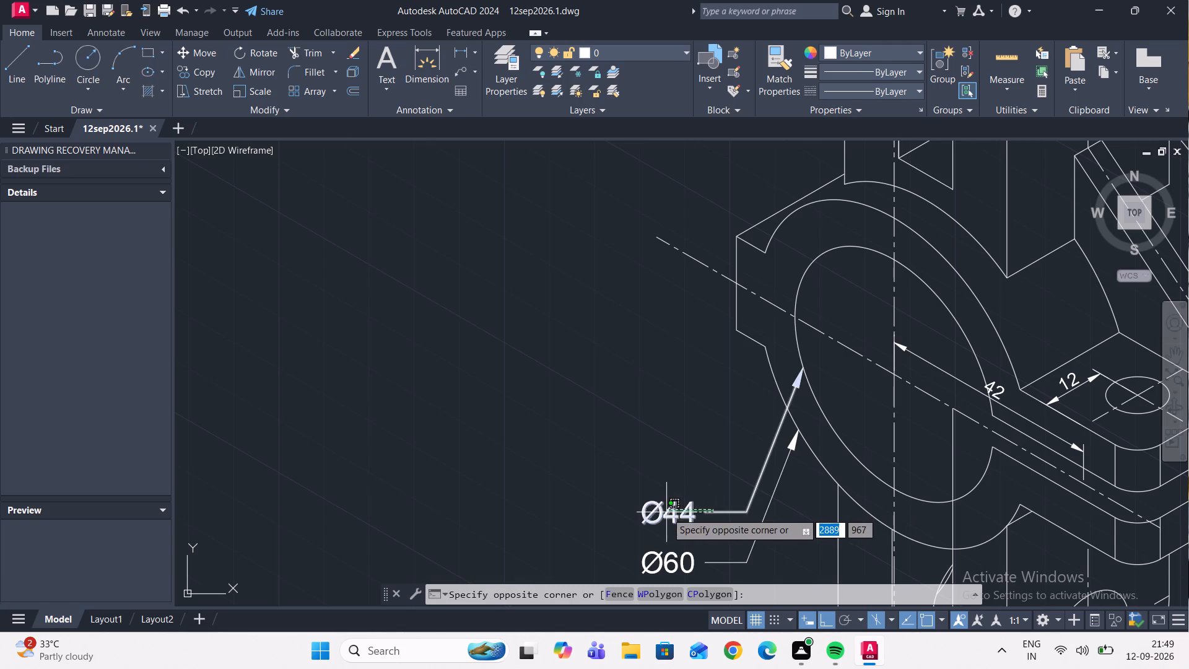
{"action": "left_click", "coordinate": [666, 512]}
{"action": "right_click", "coordinate": [660, 466]}
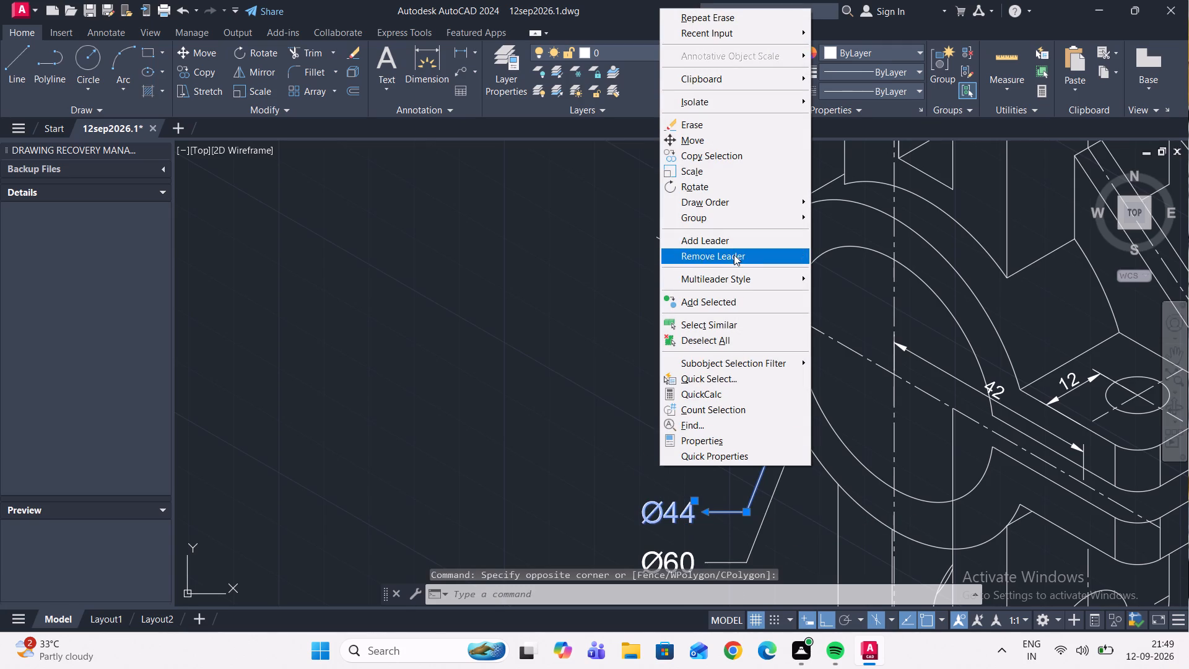
{"action": "left_click", "coordinate": [740, 130]}
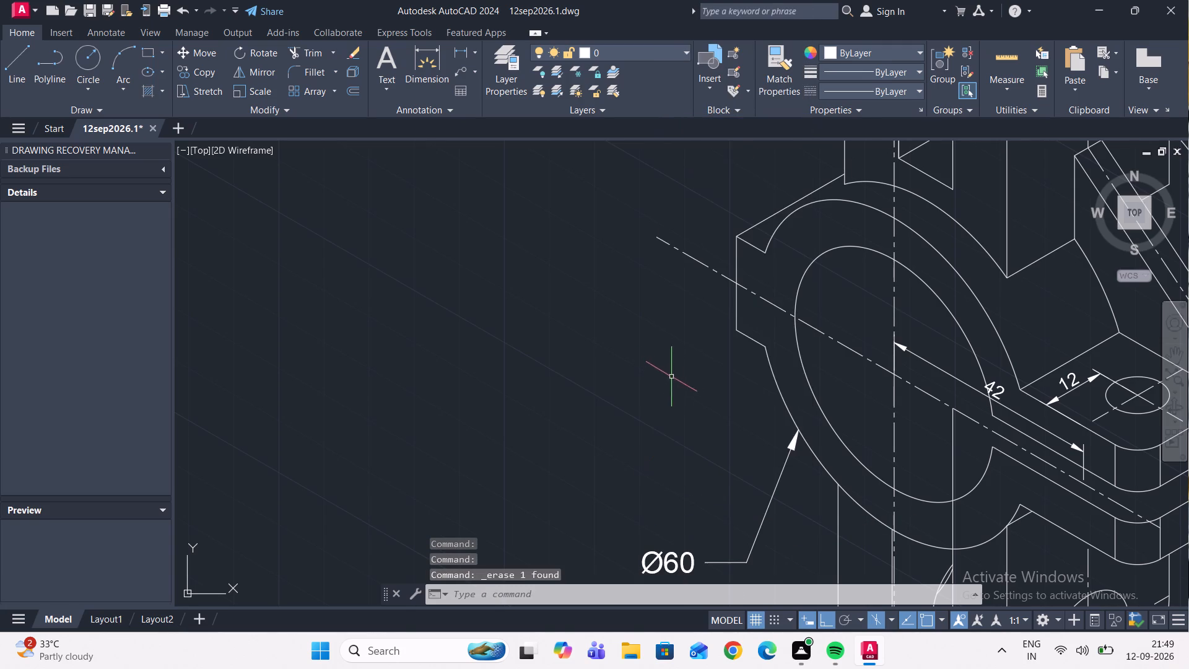
{"action": "scroll", "coordinate": [678, 375], "scroll_direction": "down", "scroll_amount": 2}
{"action": "scroll", "coordinate": [692, 416], "scroll_direction": "up", "scroll_amount": 2}
{"action": "scroll", "coordinate": [707, 410], "scroll_direction": "down", "scroll_amount": 3}
{"action": "scroll", "coordinate": [701, 424], "scroll_direction": "up", "scroll_amount": 2}
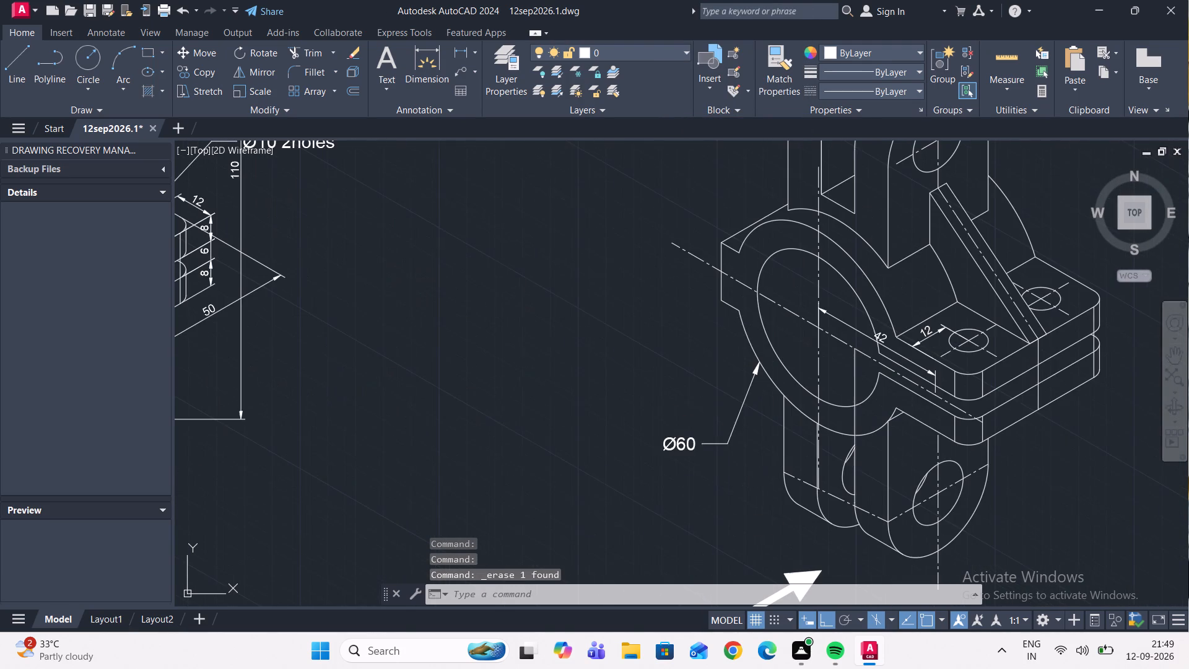
{"action": "left_click", "coordinate": [719, 452]}
{"action": "left_click", "coordinate": [695, 429]}
{"action": "right_click", "coordinate": [647, 352]}
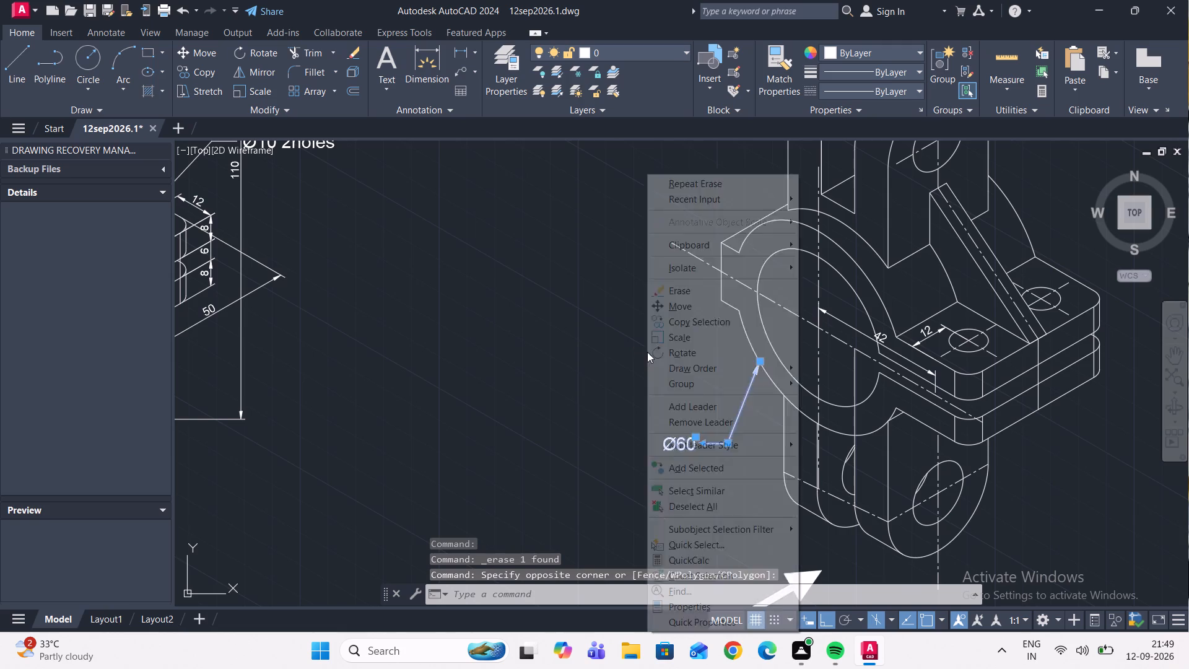
{"action": "left_click", "coordinate": [687, 290]}
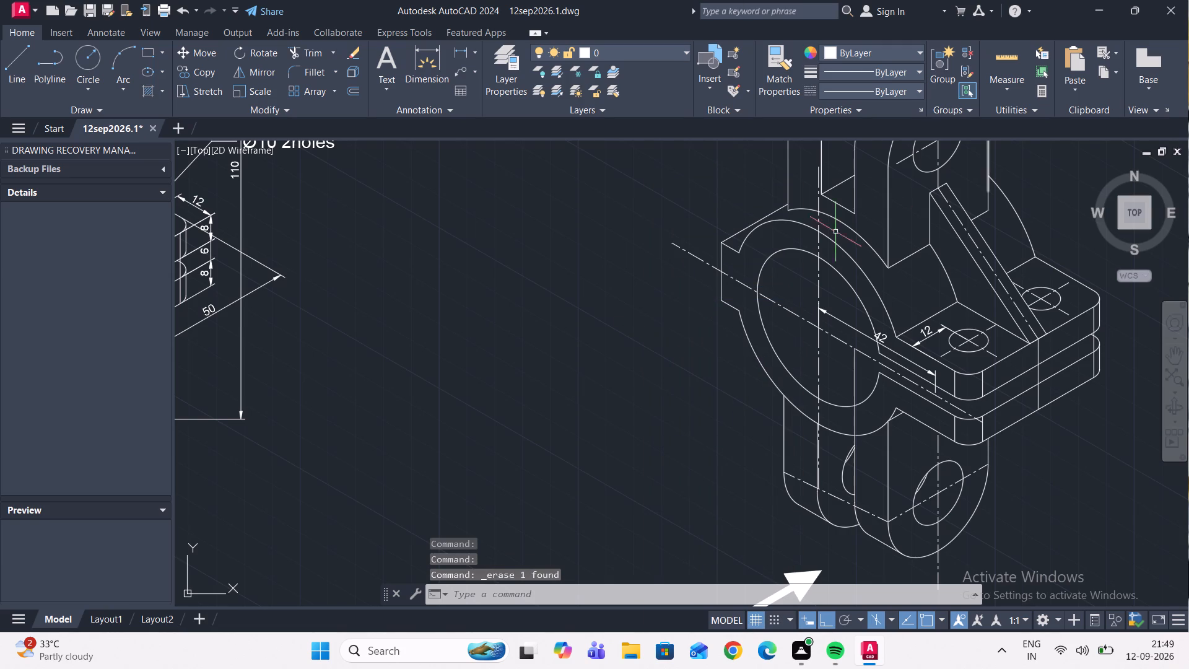
Erase the 12 dimension at the flange hole and the 42 dimension from the ring's centre on the copied bracket.
{"action": "scroll", "coordinate": [939, 336], "scroll_direction": "up", "scroll_amount": 2}
{"action": "left_click", "coordinate": [934, 322]}
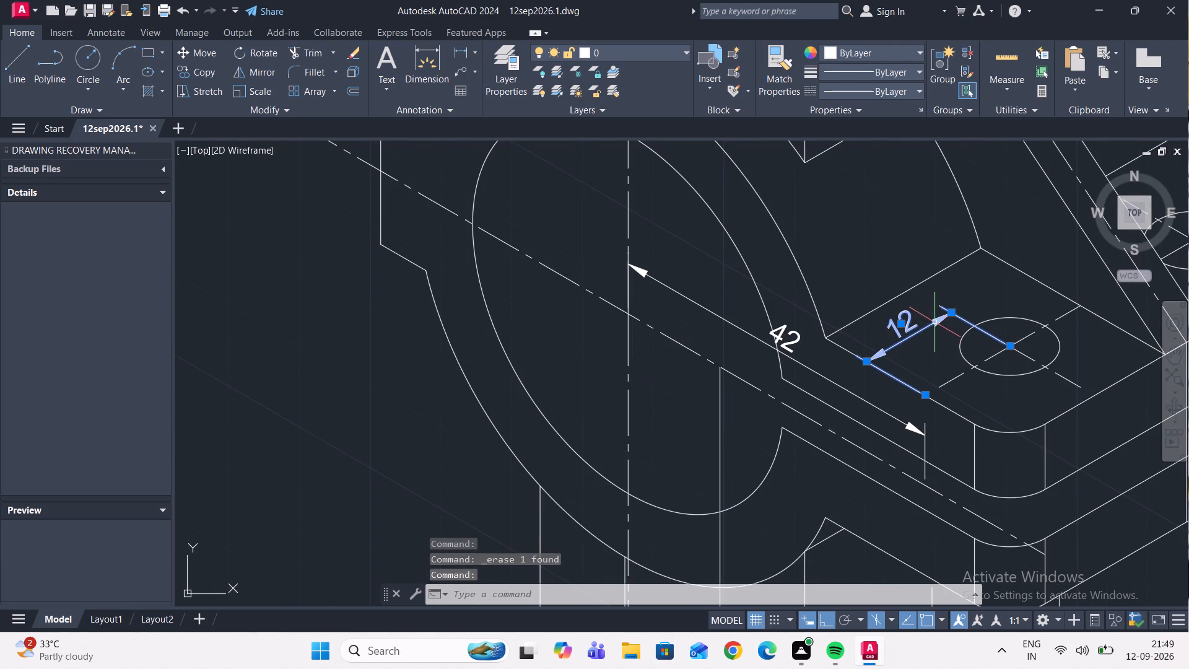
{"action": "right_click", "coordinate": [319, 342]}
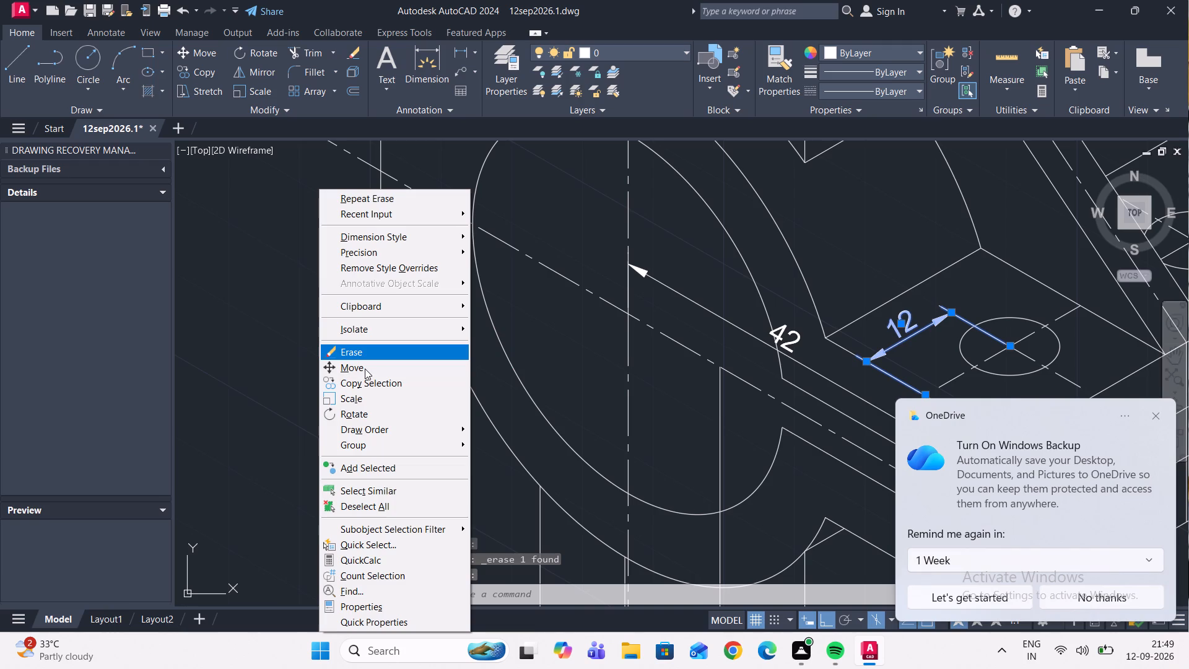
{"action": "left_click", "coordinate": [372, 356]}
{"action": "scroll", "coordinate": [488, 400], "scroll_direction": "down", "scroll_amount": 1}
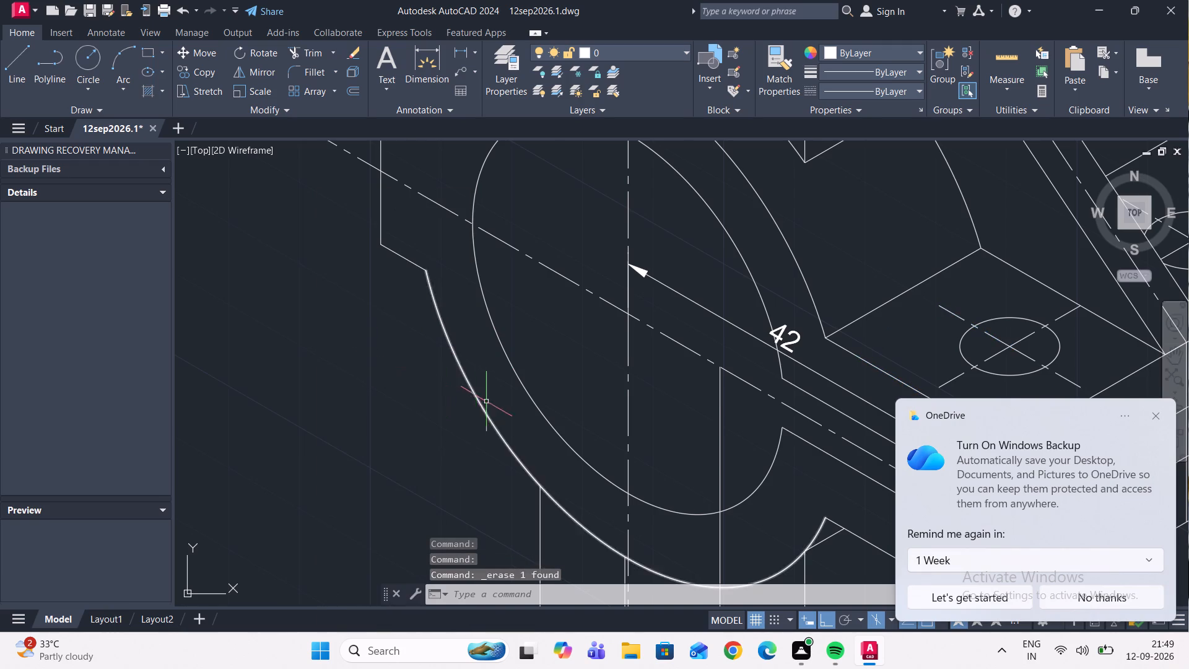
{"action": "scroll", "coordinate": [496, 394], "scroll_direction": "down", "scroll_amount": 1}
{"action": "scroll", "coordinate": [562, 379], "scroll_direction": "up", "scroll_amount": 2}
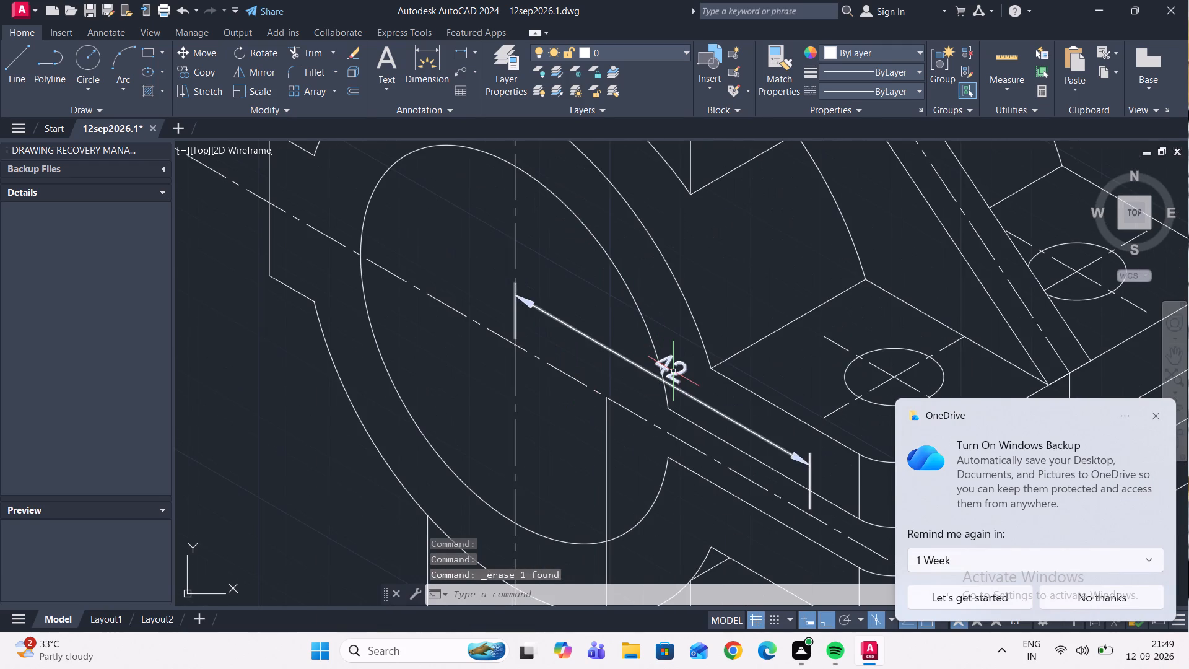
{"action": "left_click", "coordinate": [674, 370]}
{"action": "right_click", "coordinate": [259, 438]}
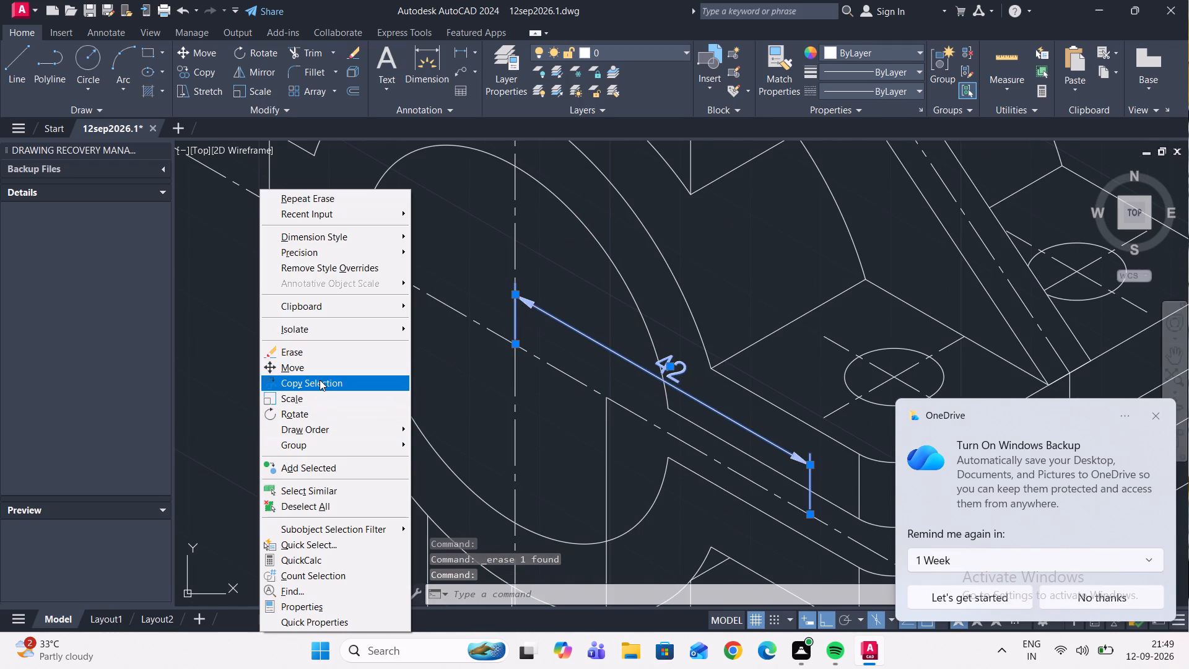
{"action": "left_click", "coordinate": [323, 354]}
Trim away the outer half of the front upper lug's rounded arcs and the adjoining pieces of the rear lug's hole and vertical centreline.
{"action": "scroll", "coordinate": [370, 367], "scroll_direction": "down", "scroll_amount": 2}
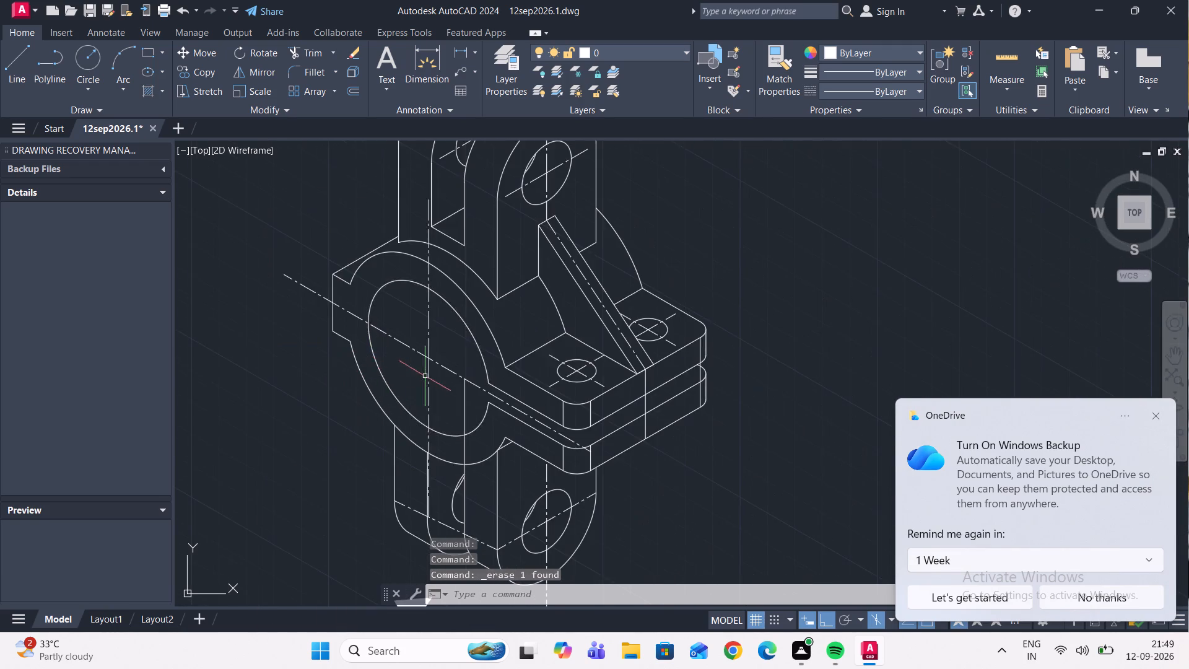
{"action": "scroll", "coordinate": [433, 376], "scroll_direction": "down", "scroll_amount": 3}
{"action": "scroll", "coordinate": [428, 409], "scroll_direction": "up", "scroll_amount": 1}
{"action": "scroll", "coordinate": [493, 335], "scroll_direction": "up", "scroll_amount": 2}
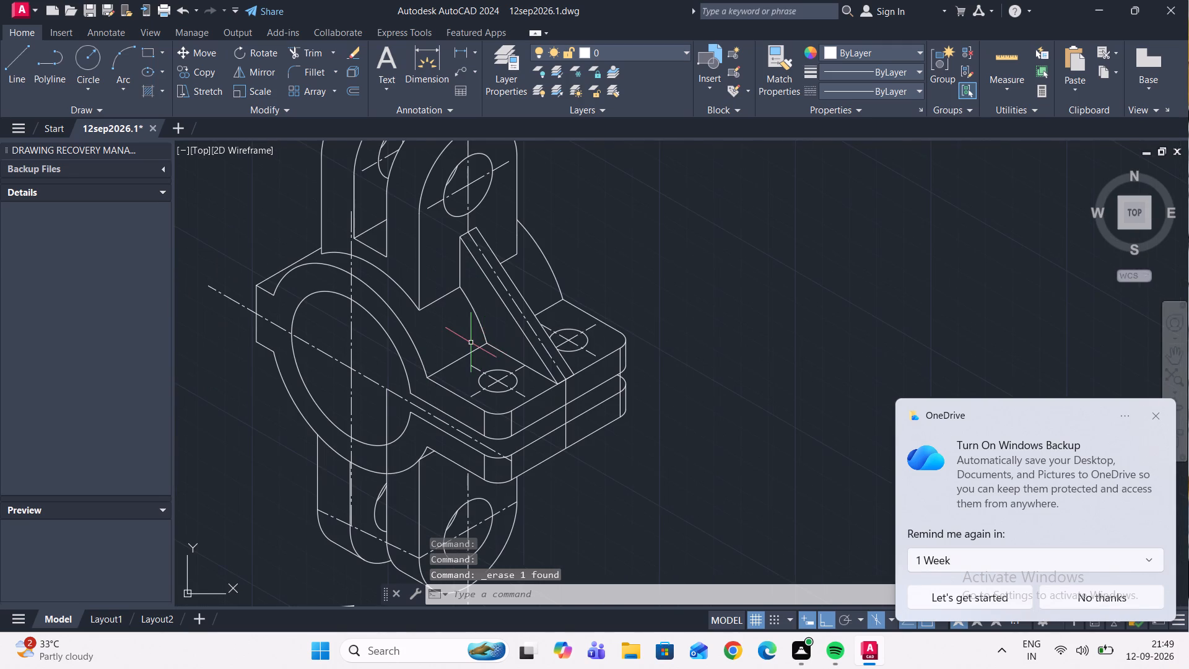
{"action": "scroll", "coordinate": [526, 301], "scroll_direction": "up", "scroll_amount": 1}
{"action": "scroll", "coordinate": [508, 324], "scroll_direction": "down", "scroll_amount": 3}
{"action": "scroll", "coordinate": [507, 243], "scroll_direction": "up", "scroll_amount": 2}
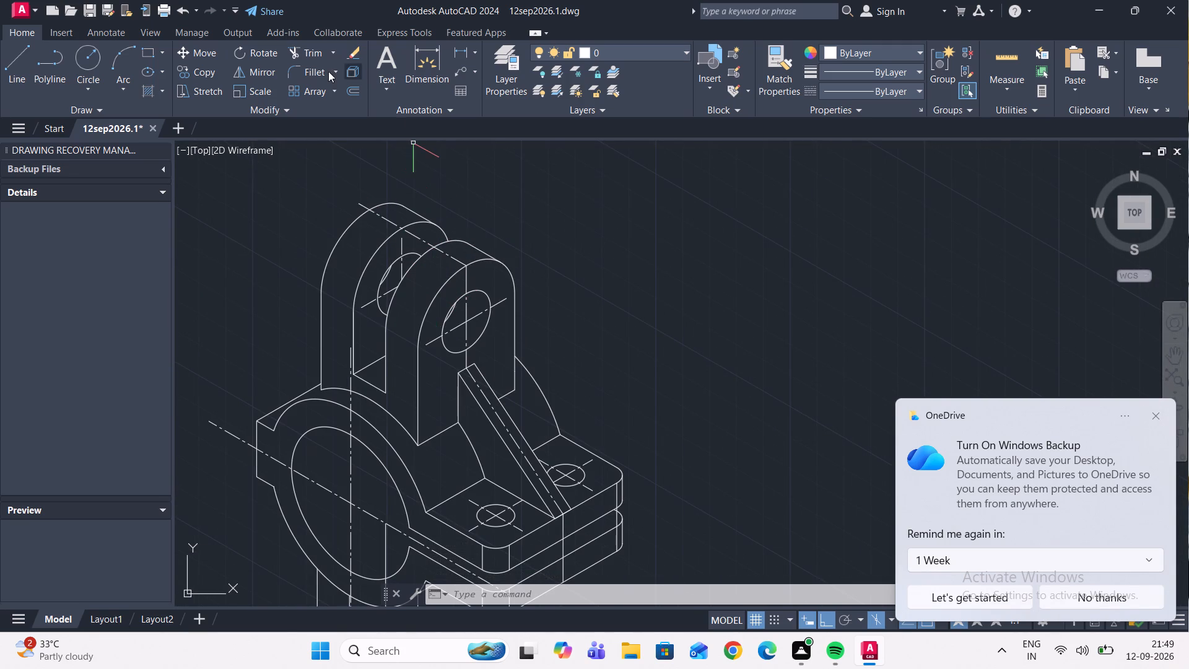
{"action": "left_click", "coordinate": [319, 58]}
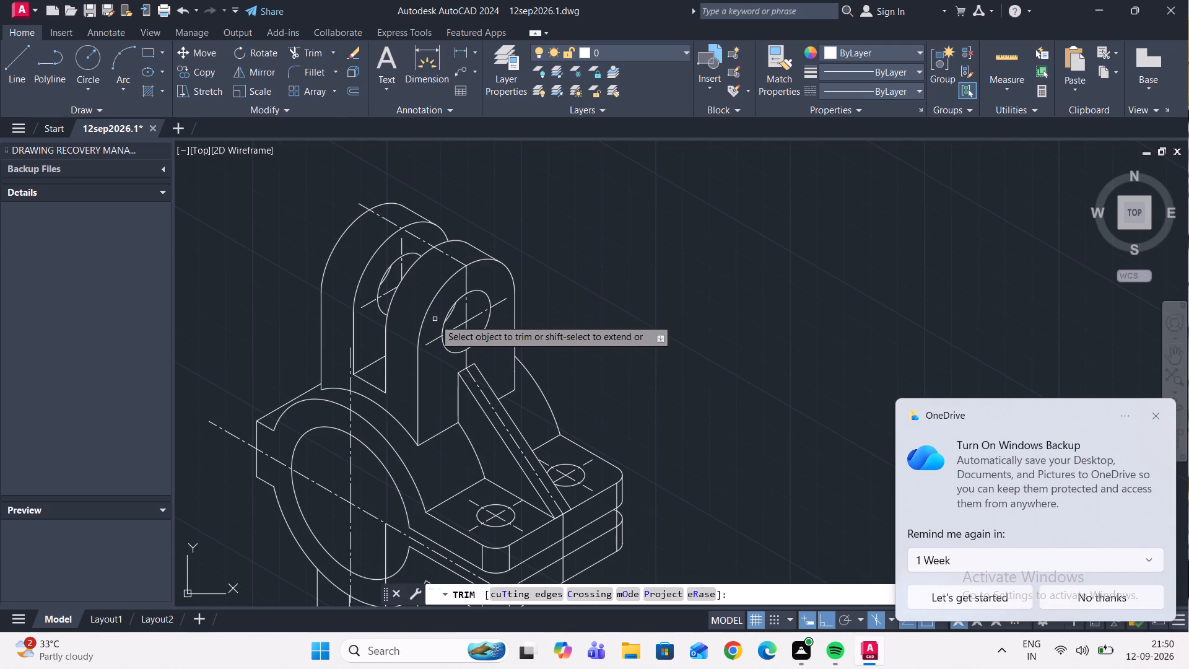
{"action": "left_click", "coordinate": [430, 308]}
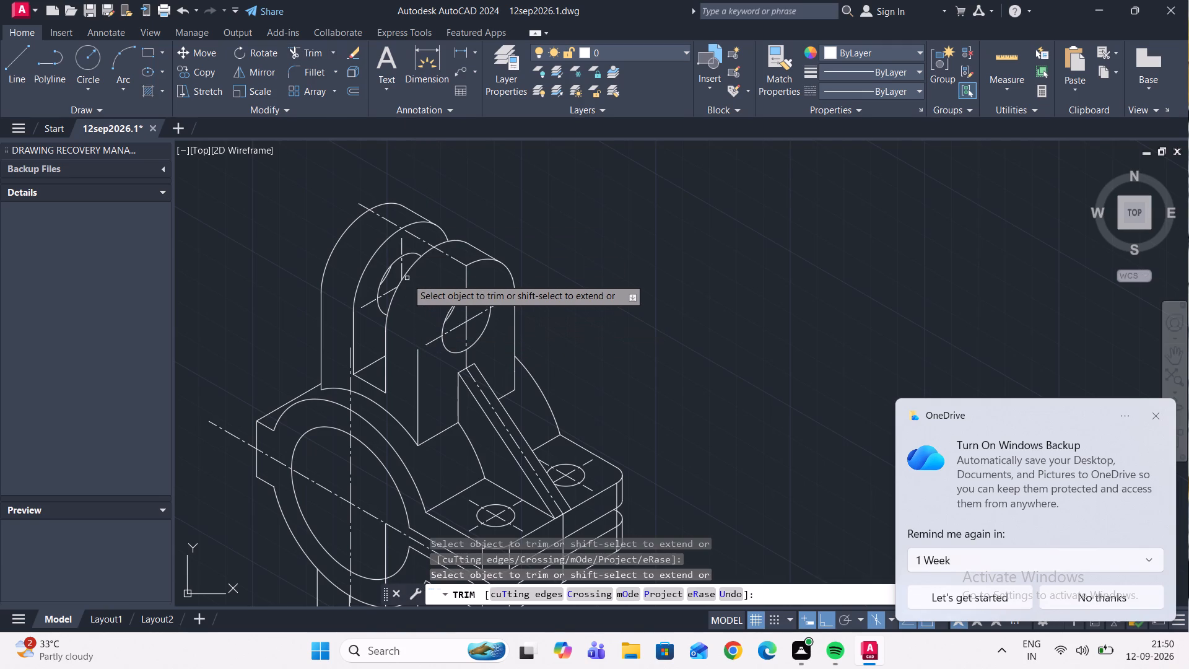
{"action": "left_click", "coordinate": [406, 276]}
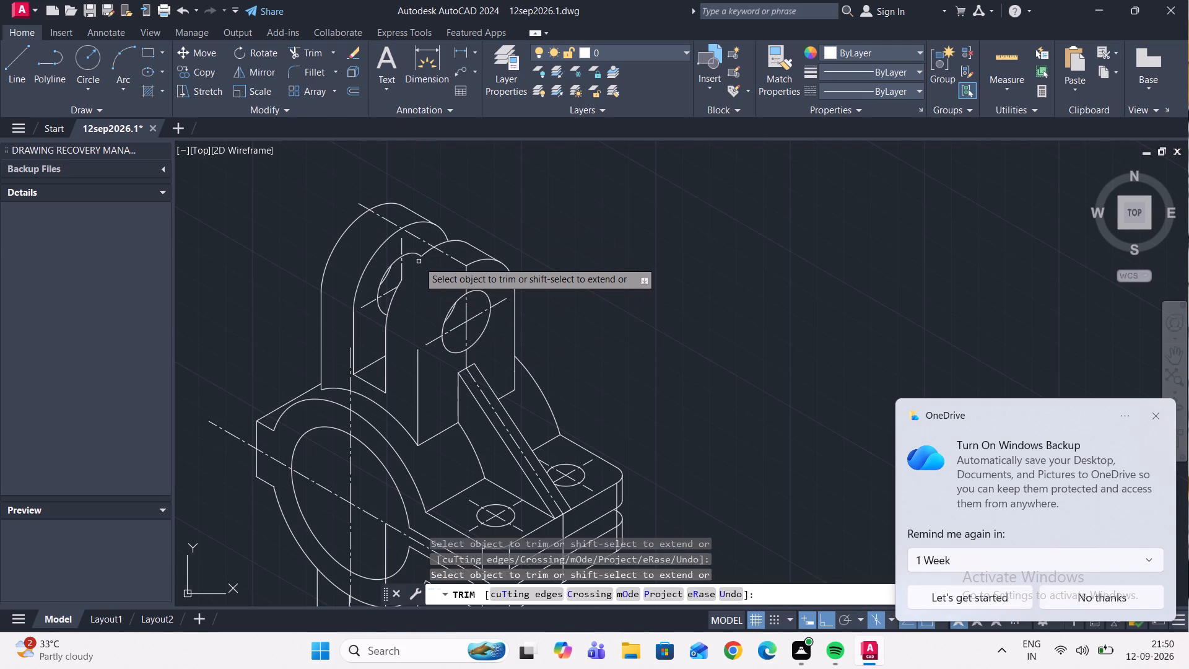
{"action": "scroll", "coordinate": [423, 255], "scroll_direction": "up", "scroll_amount": 3}
{"action": "left_click", "coordinate": [424, 254]}
{"action": "left_click", "coordinate": [404, 258]}
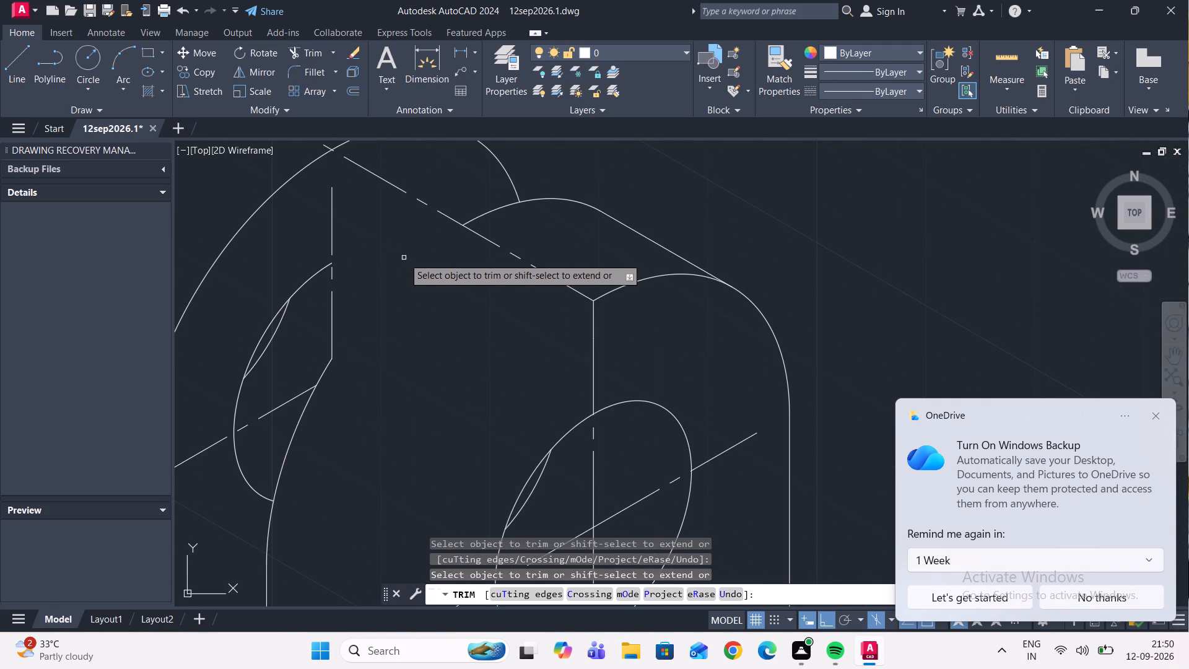
Trim the remaining vertical centreline and the upper arcs of the hole in the rear upper lug.
{"action": "left_click", "coordinate": [334, 238]}
{"action": "left_click", "coordinate": [321, 270]}
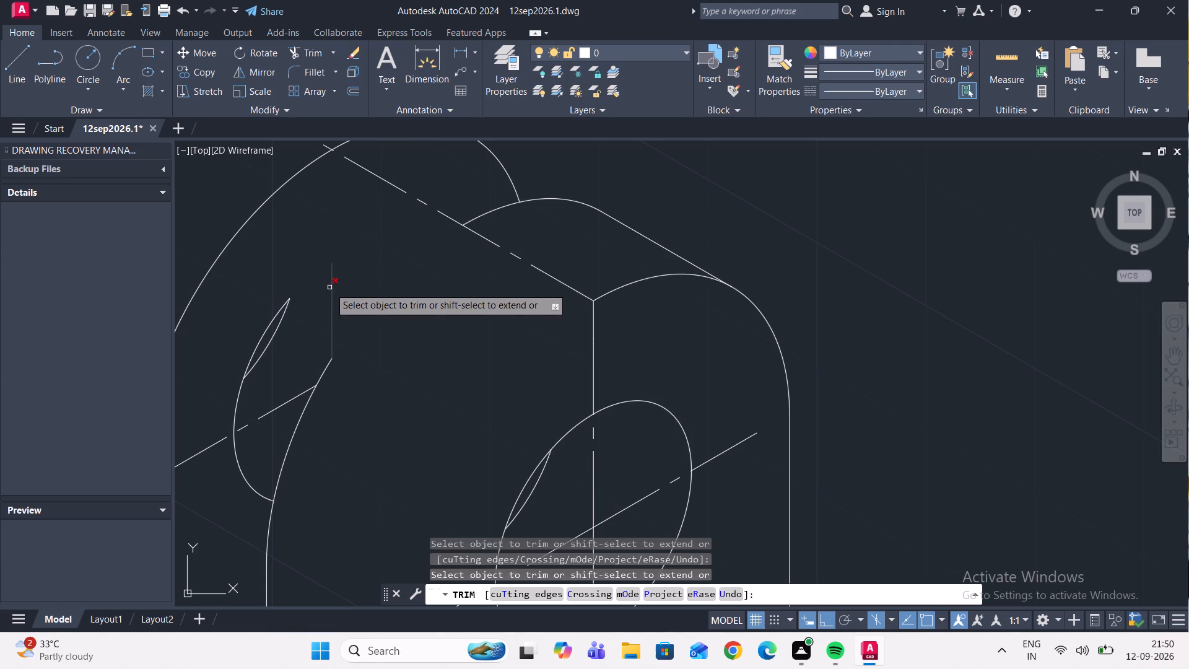
{"action": "left_click", "coordinate": [329, 287]}
{"action": "double_click", "coordinate": [274, 318]}
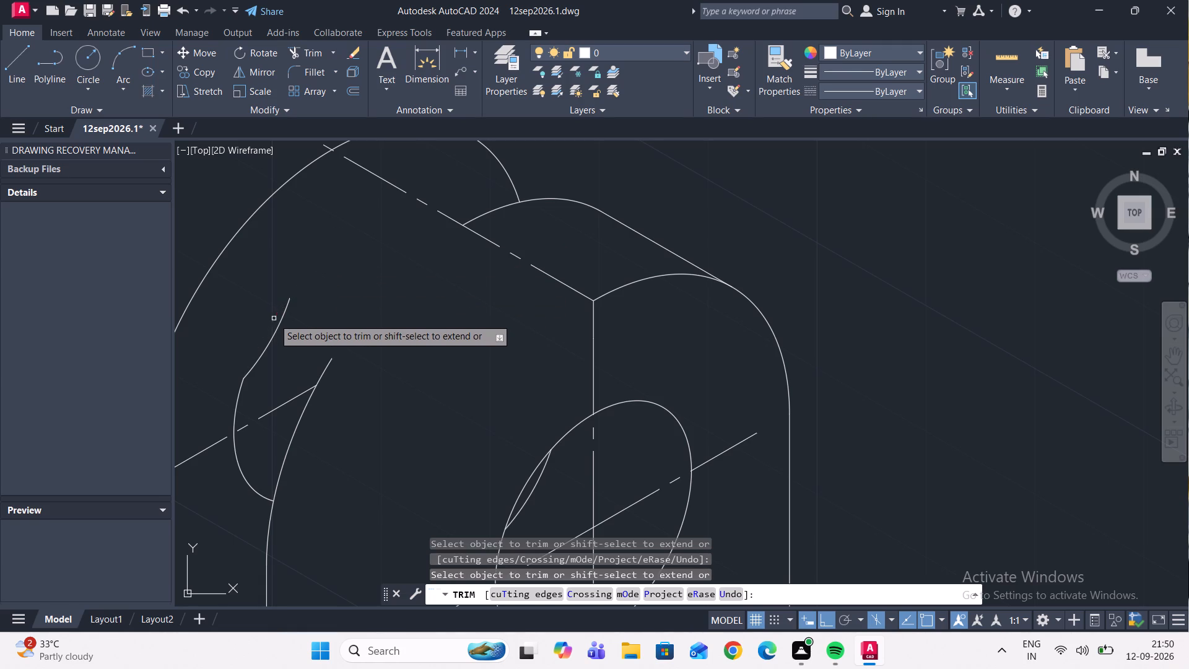
{"action": "left_click", "coordinate": [278, 323]}
Trim the outer half of the rear upper lug's two rounded arcs and its outer vertical edge.
{"action": "scroll", "coordinate": [307, 279], "scroll_direction": "down", "scroll_amount": 2}
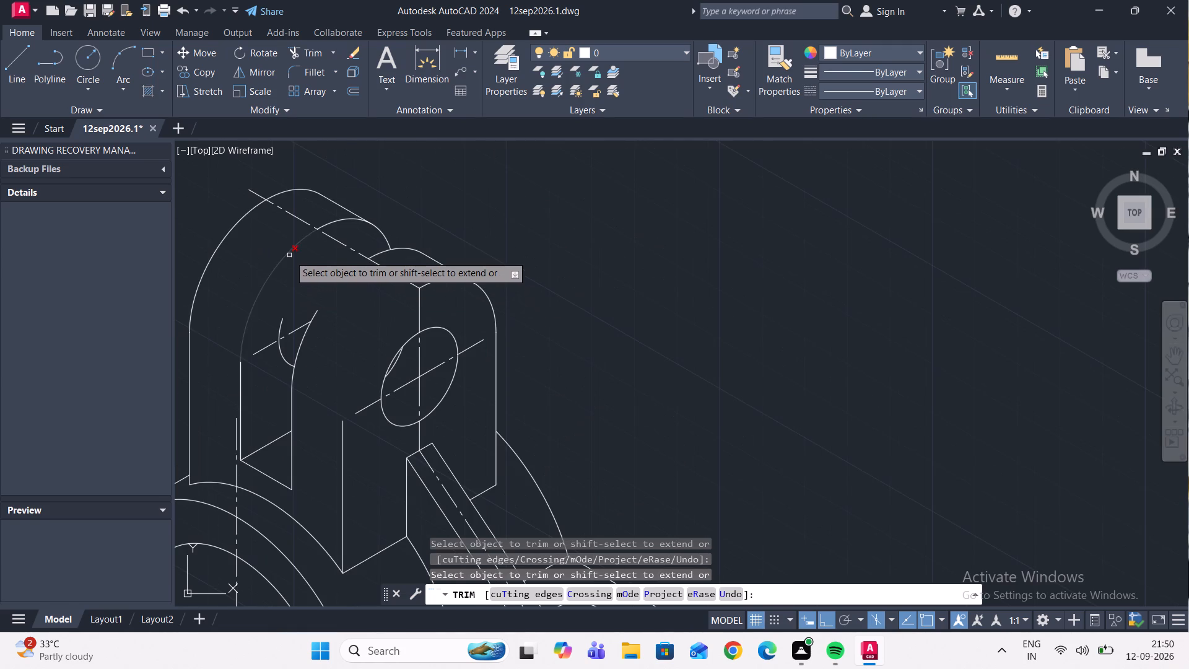
{"action": "left_click", "coordinate": [289, 255]}
{"action": "left_click", "coordinate": [233, 223]}
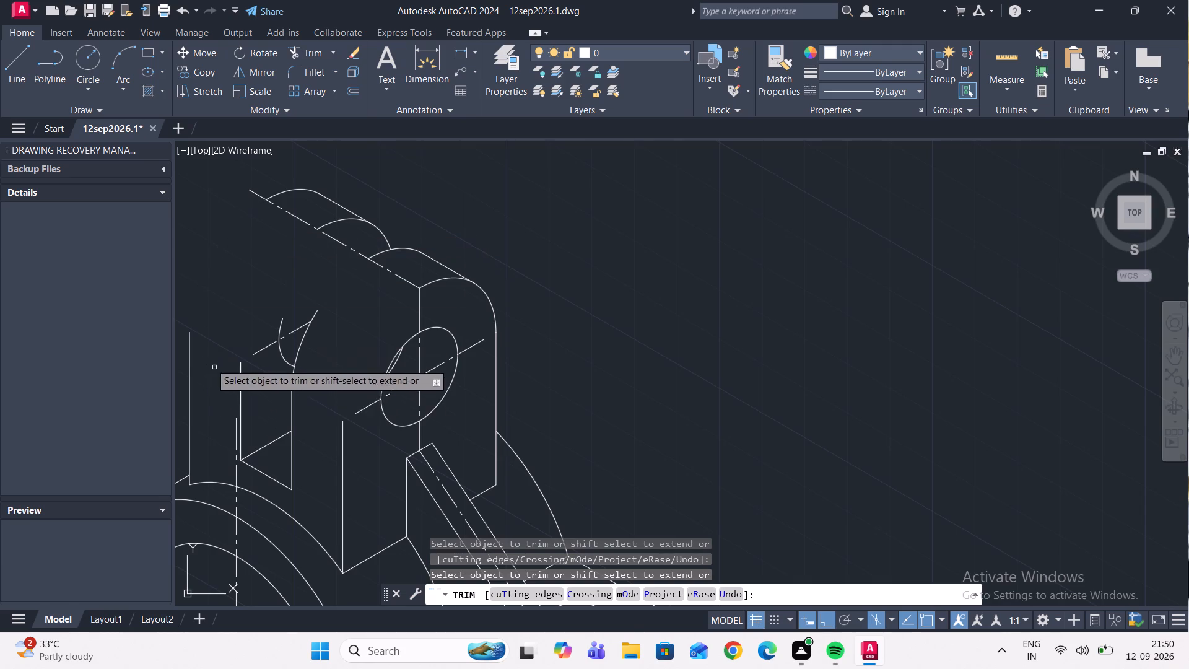
{"action": "left_click", "coordinate": [191, 357]}
Trim off the leftover fragments of the rear lug's hole, its slanted centreline and the front lug's back arc.
{"action": "double_click", "coordinate": [310, 328]}
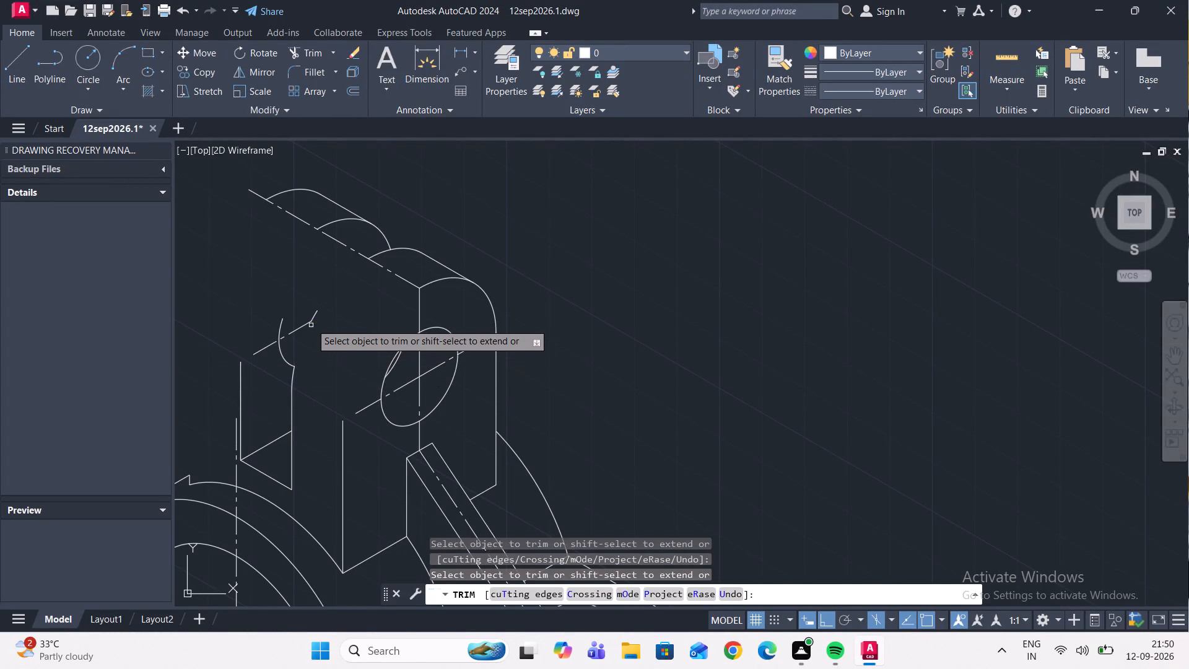
{"action": "left_click", "coordinate": [311, 321]}
{"action": "left_click_drag", "start_coordinate": [279, 335], "coordinate": [278, 336]}
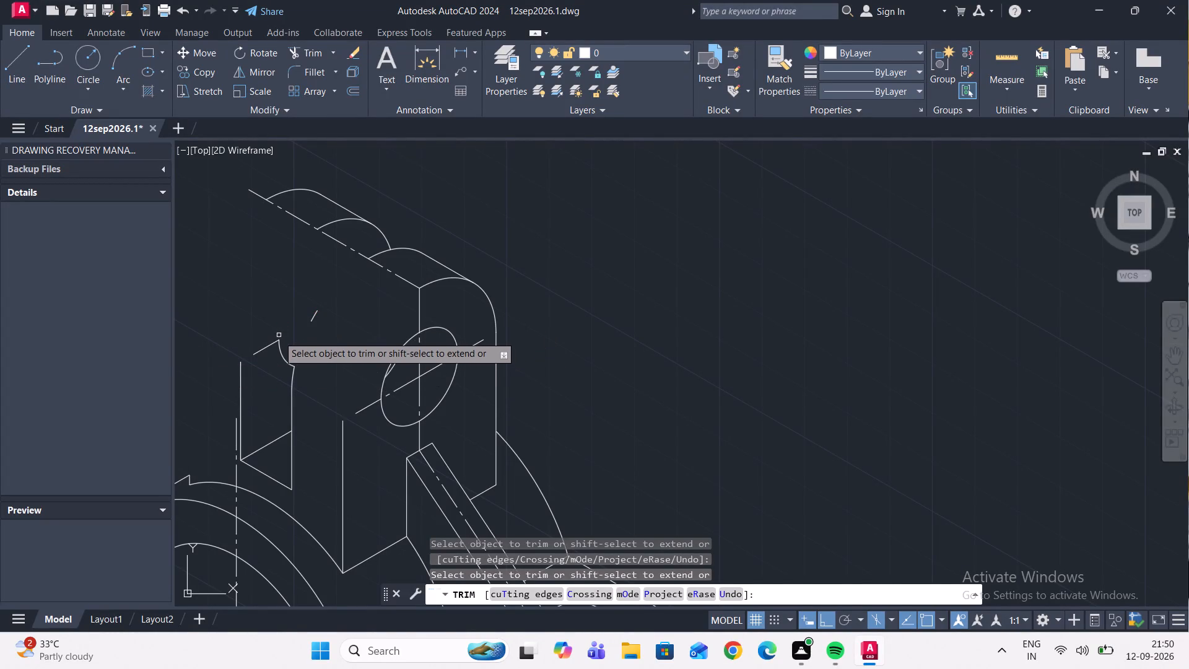
{"action": "left_click_drag", "start_coordinate": [278, 336], "coordinate": [274, 348]}
{"action": "left_click", "coordinate": [272, 342]}
{"action": "left_click", "coordinate": [283, 358]}
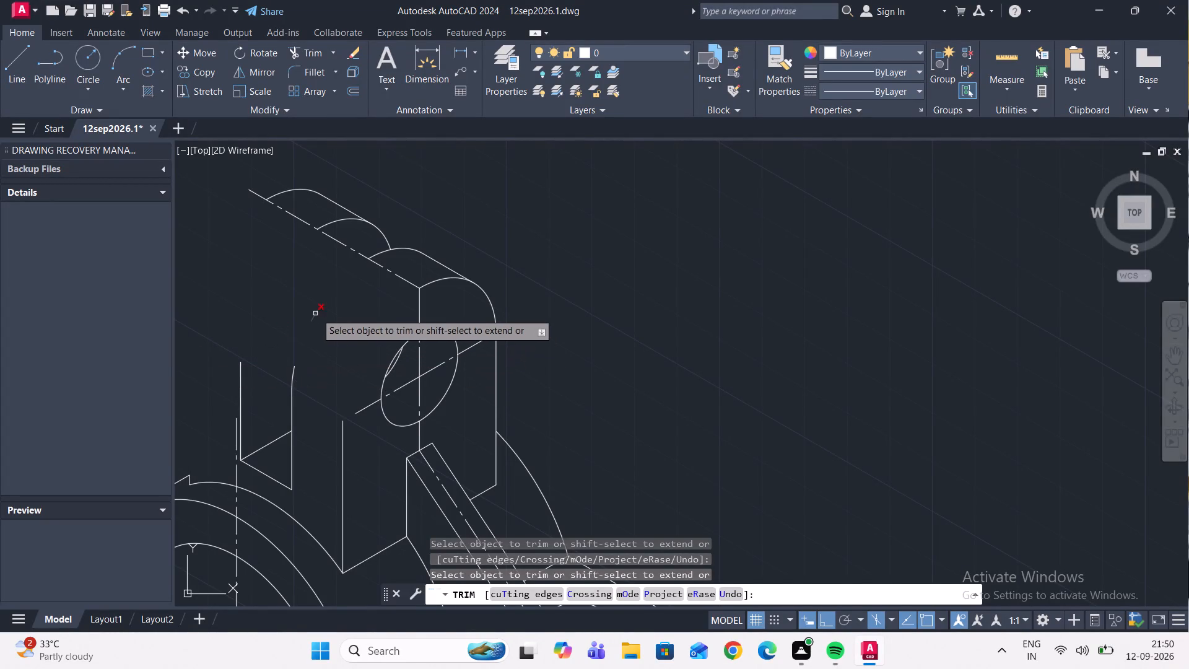
{"action": "left_click", "coordinate": [317, 313]}
{"action": "scroll", "coordinate": [334, 331], "scroll_direction": "down", "scroll_amount": 2}
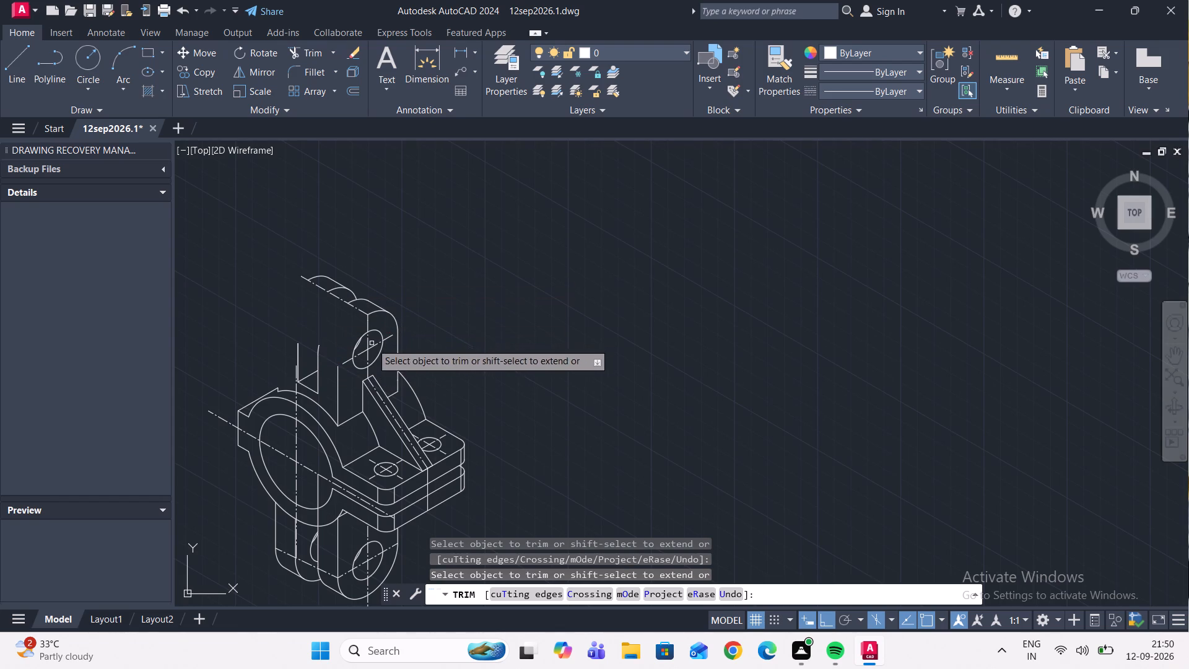
Draw lines from the front lug's top centre down to its hole, 12 back at 150°, and up to the back arc's end.
{"action": "left_click", "coordinate": [24, 74]}
{"action": "scroll", "coordinate": [394, 380], "scroll_direction": "up", "scroll_amount": 1}
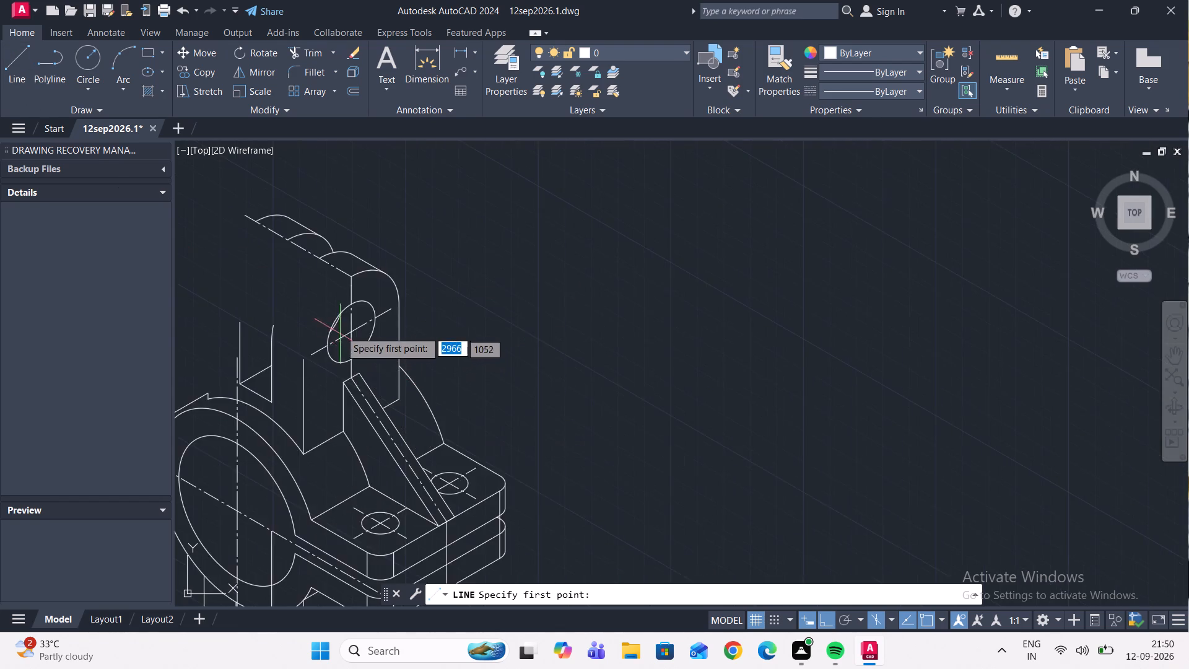
{"action": "scroll", "coordinate": [352, 330], "scroll_direction": "up", "scroll_amount": 2}
{"action": "scroll", "coordinate": [358, 313], "scroll_direction": "down", "scroll_amount": 1}
{"action": "scroll", "coordinate": [352, 250], "scroll_direction": "up", "scroll_amount": 1}
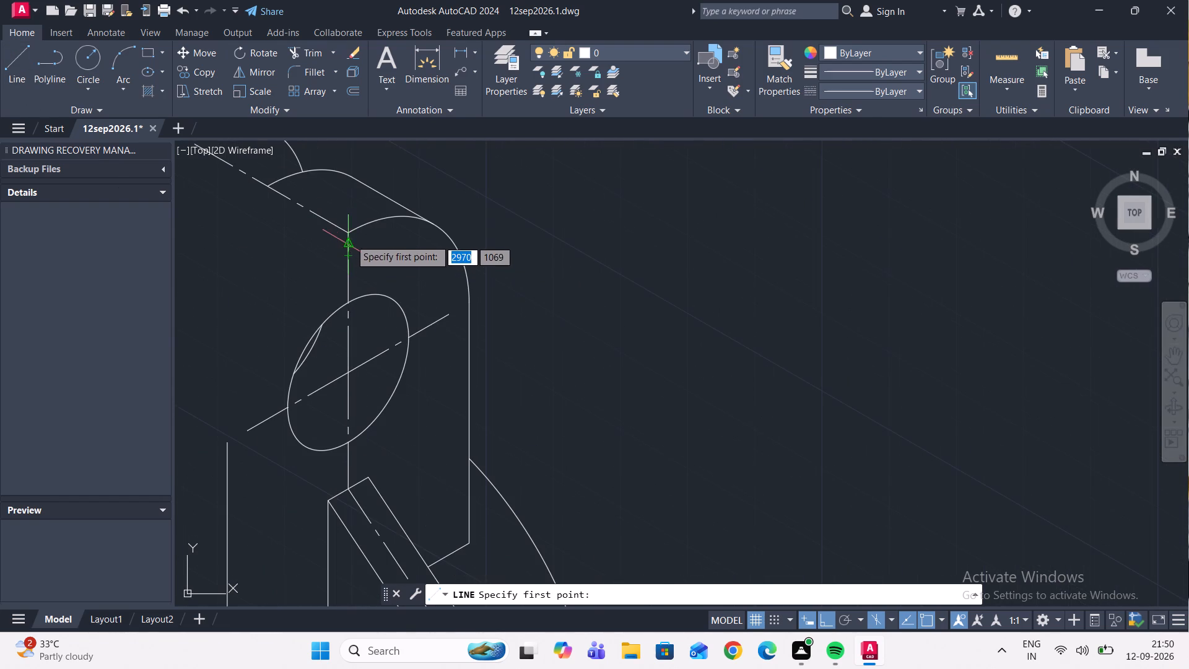
{"action": "left_click", "coordinate": [346, 232]}
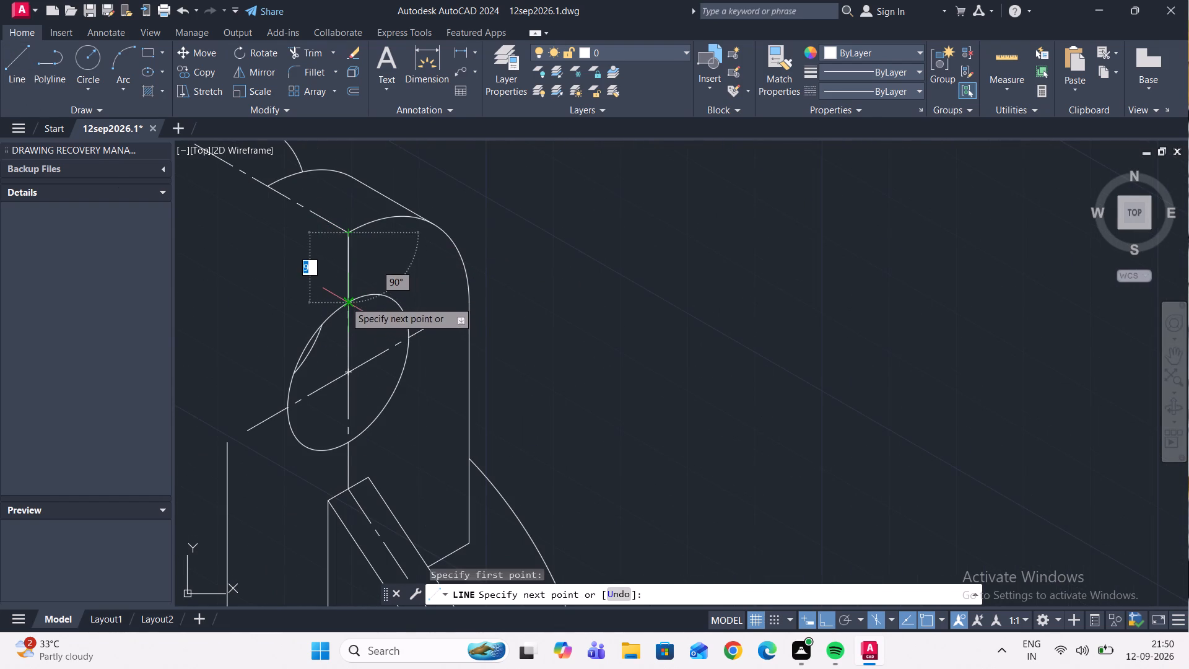
{"action": "left_click", "coordinate": [345, 300]}
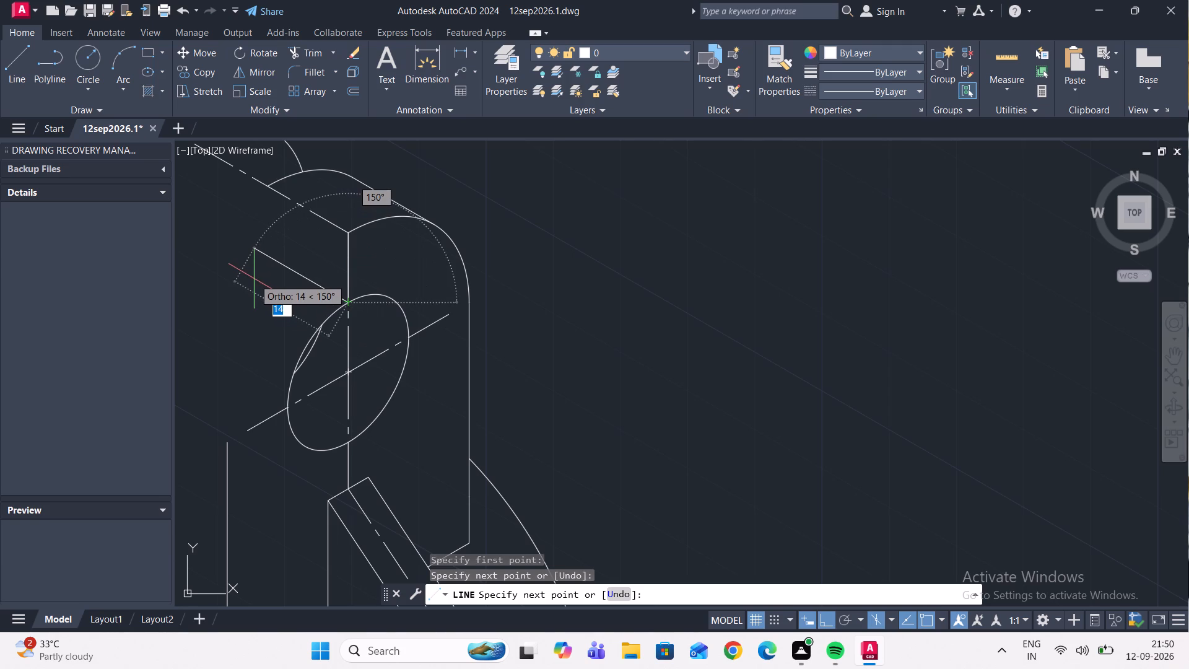
{"action": "type", "text": "12"}
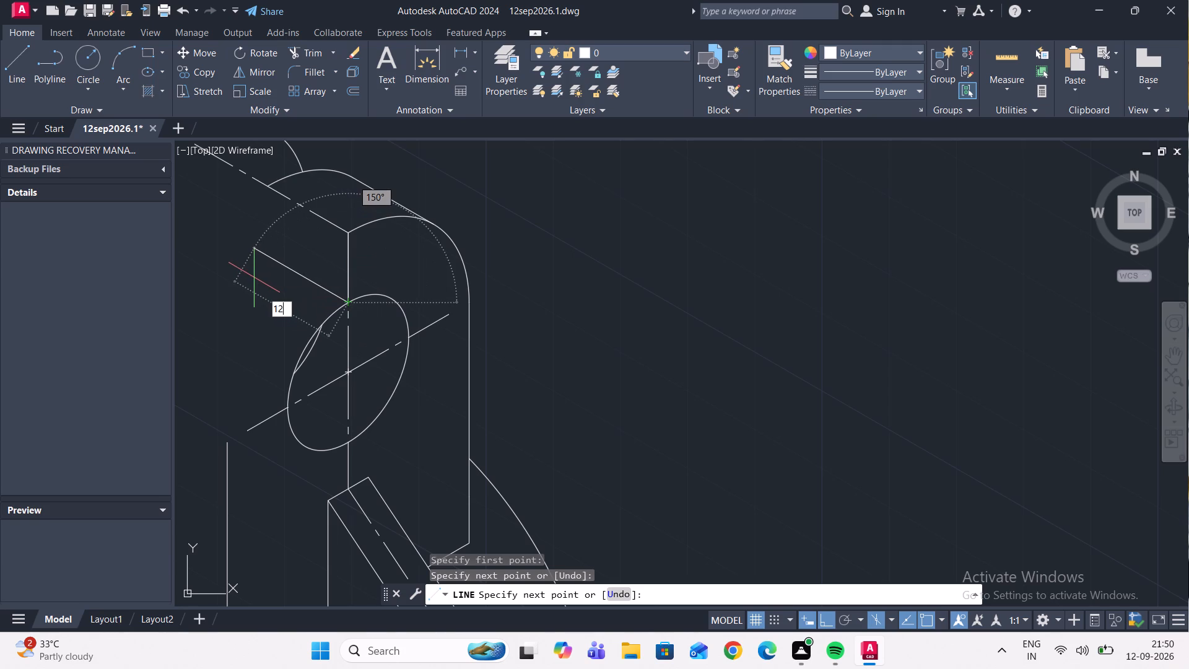
{"action": "key", "text": "Return"}
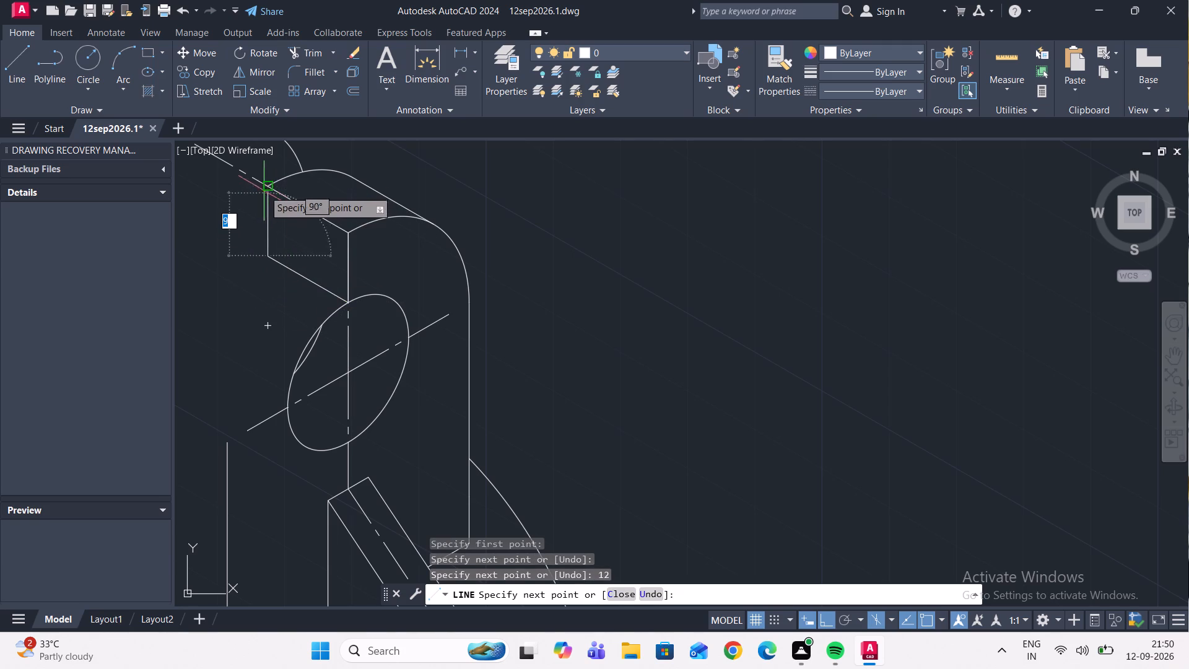
{"action": "left_click", "coordinate": [264, 186]}
{"action": "key", "text": "Escape"}
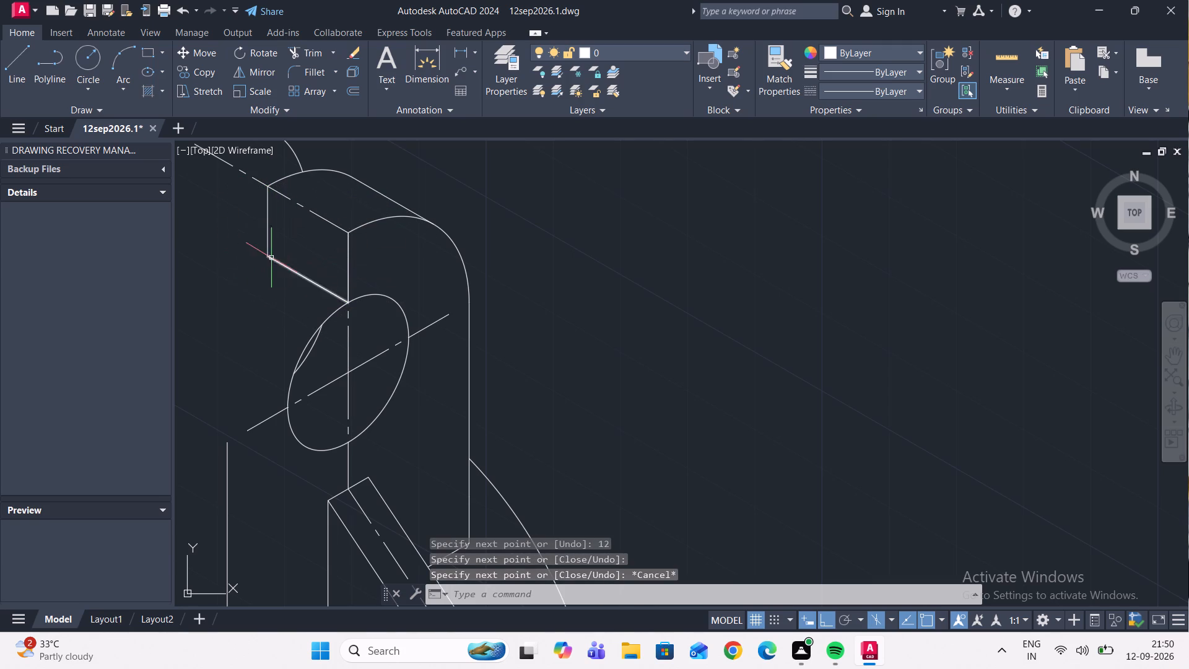
Delete the new vertical line between the front lug's top centre and its hole.
{"action": "left_click", "coordinate": [349, 278]}
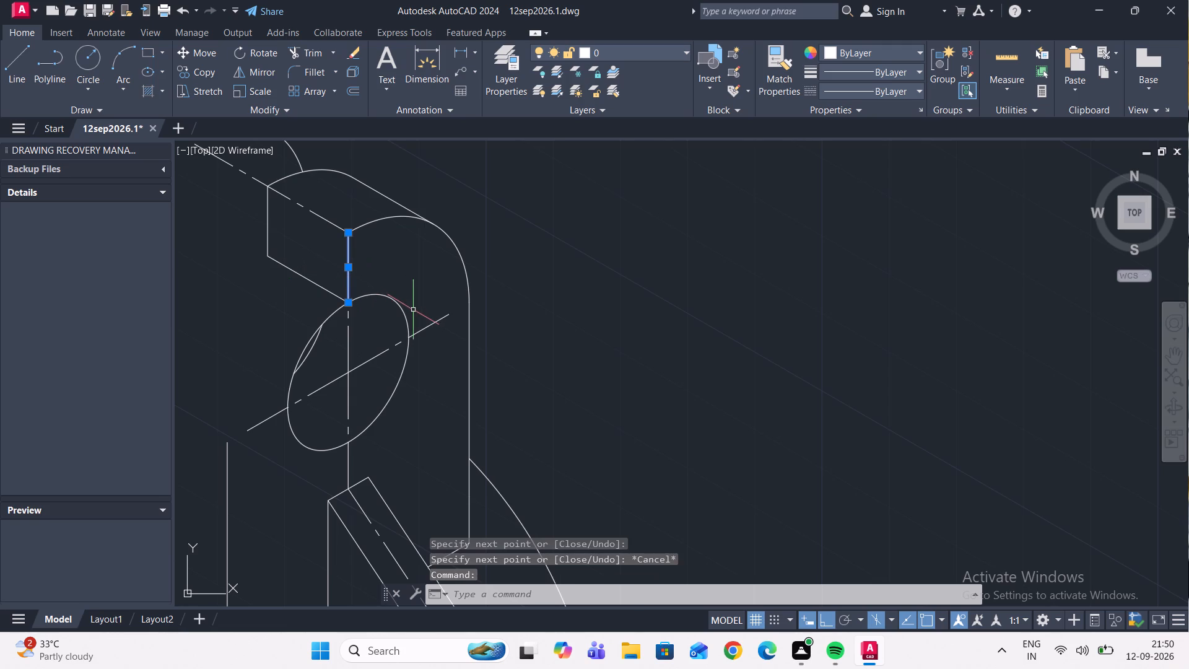
{"action": "key", "text": "Delete"}
{"action": "scroll", "coordinate": [365, 295], "scroll_direction": "down", "scroll_amount": 2}
{"action": "scroll", "coordinate": [334, 305], "scroll_direction": "up", "scroll_amount": 1}
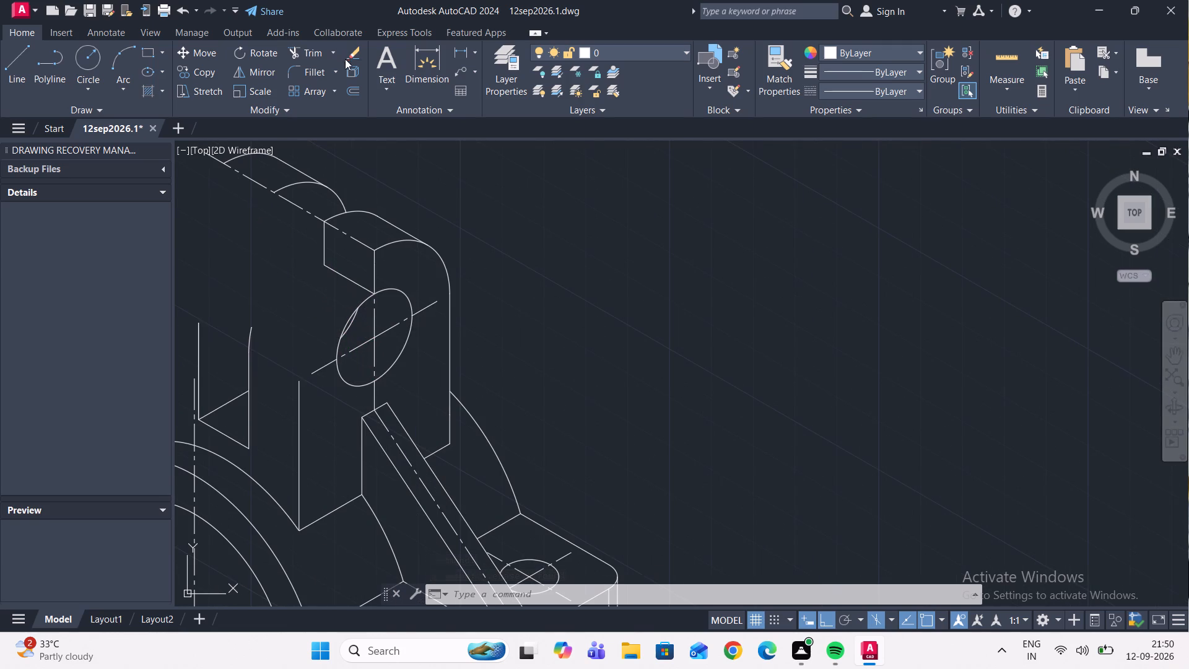
Trim off the left half of the front lug's hole, its inner depth arc and the whole slanted centreline.
{"action": "left_click", "coordinate": [313, 56]}
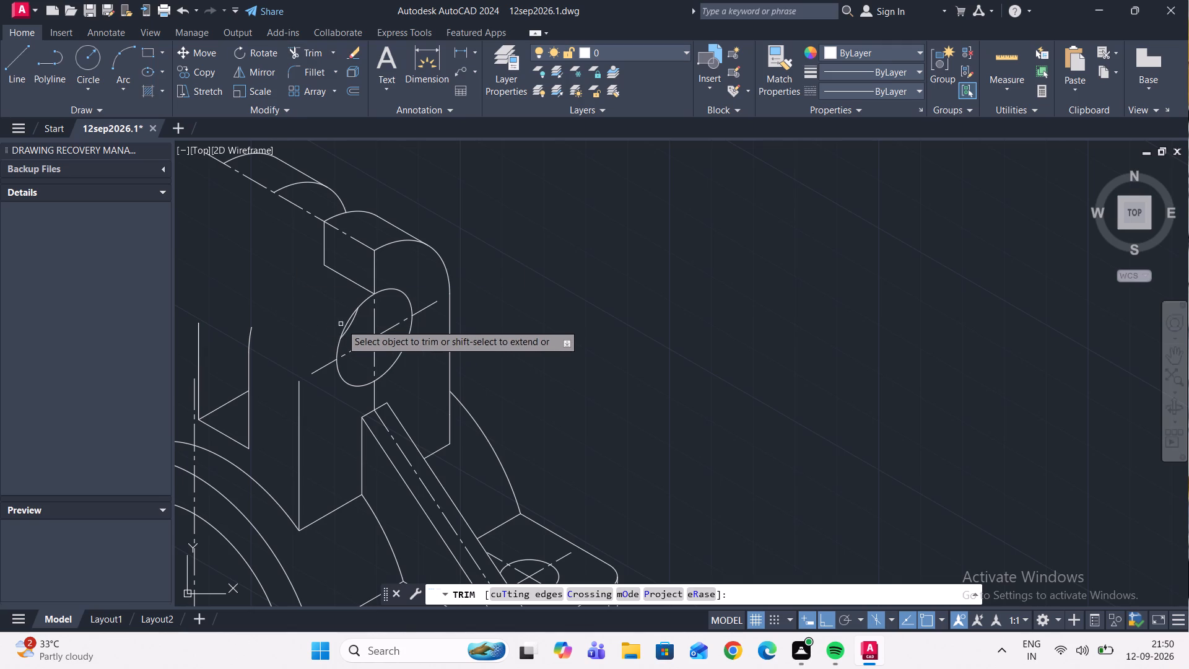
{"action": "left_click", "coordinate": [351, 325]}
{"action": "left_click", "coordinate": [351, 316]}
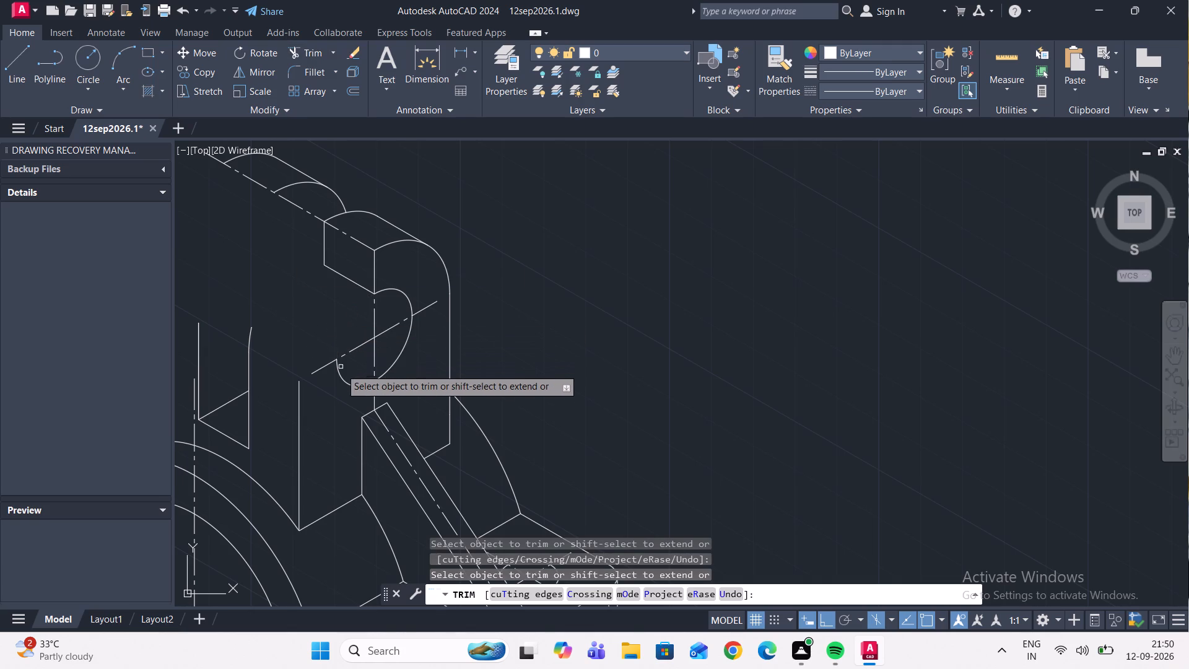
{"action": "left_click", "coordinate": [341, 375]}
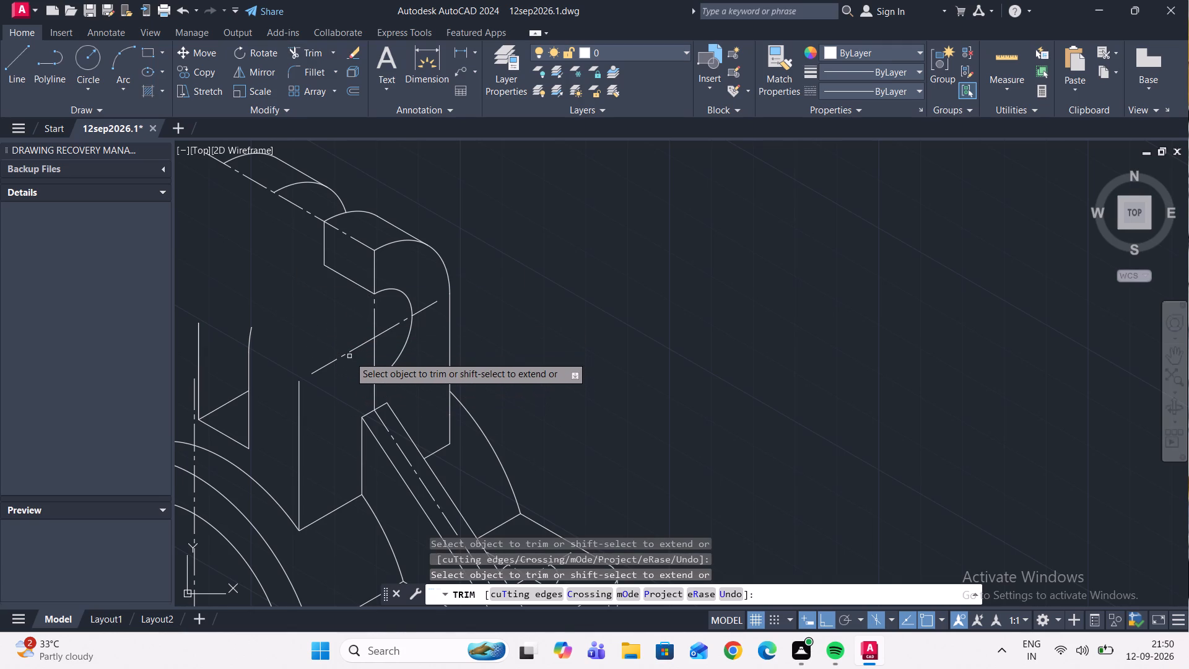
{"action": "left_click", "coordinate": [349, 356]}
{"action": "left_click", "coordinate": [346, 346]}
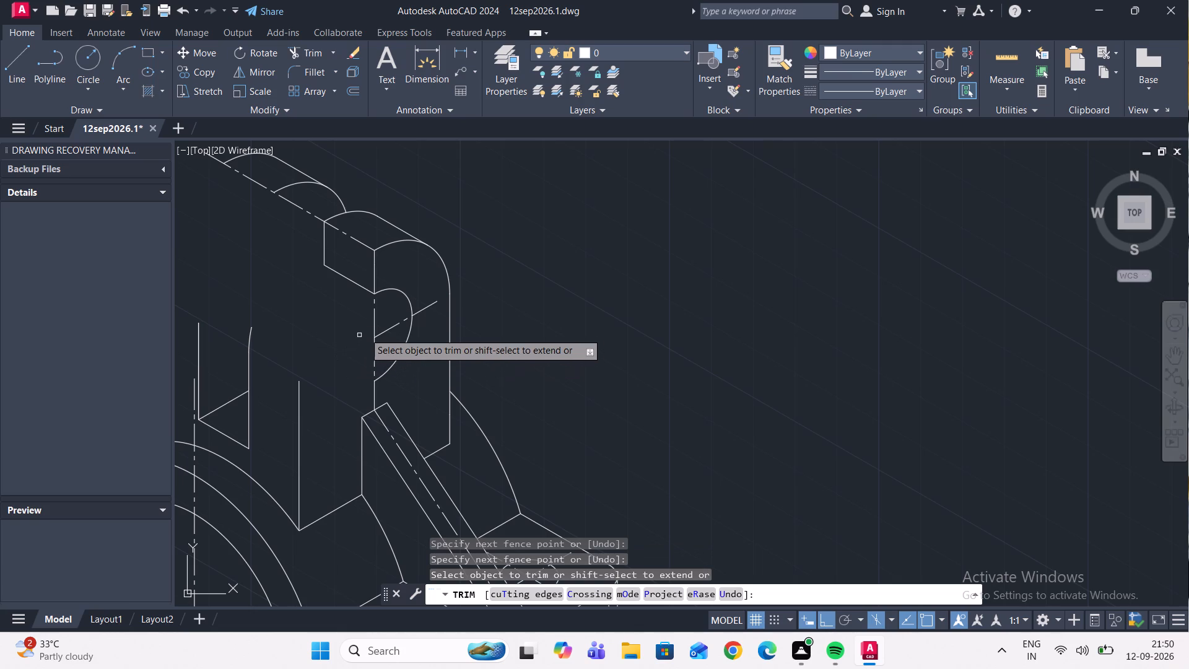
{"action": "left_click", "coordinate": [382, 331]}
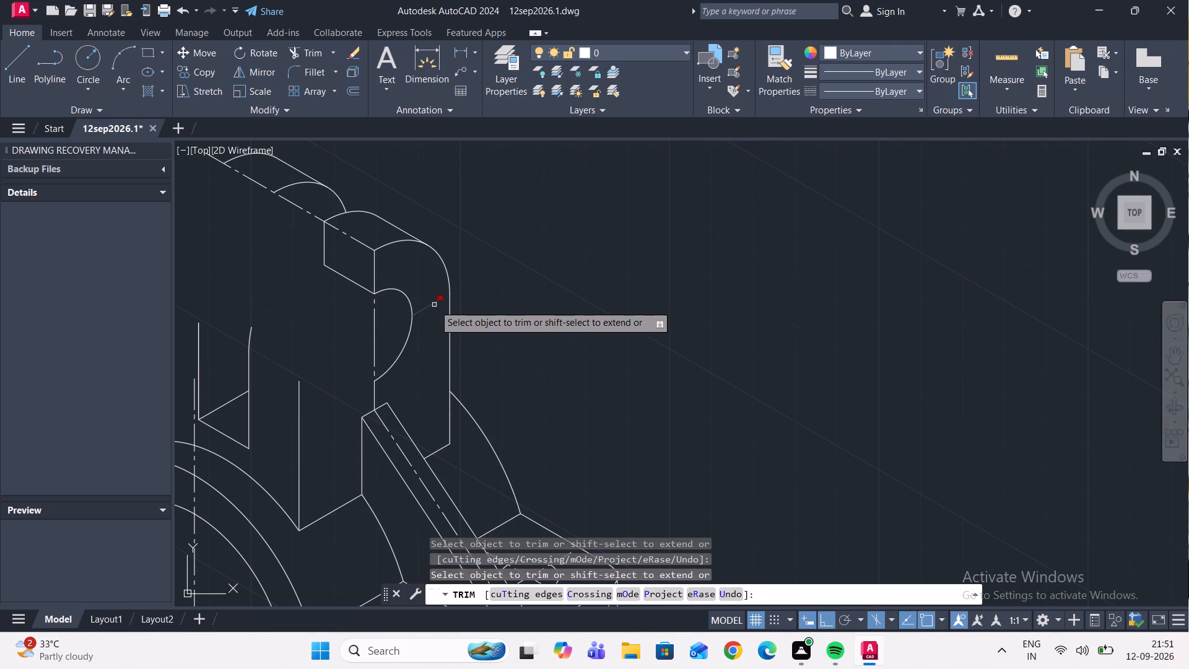
{"action": "left_click", "coordinate": [433, 306]}
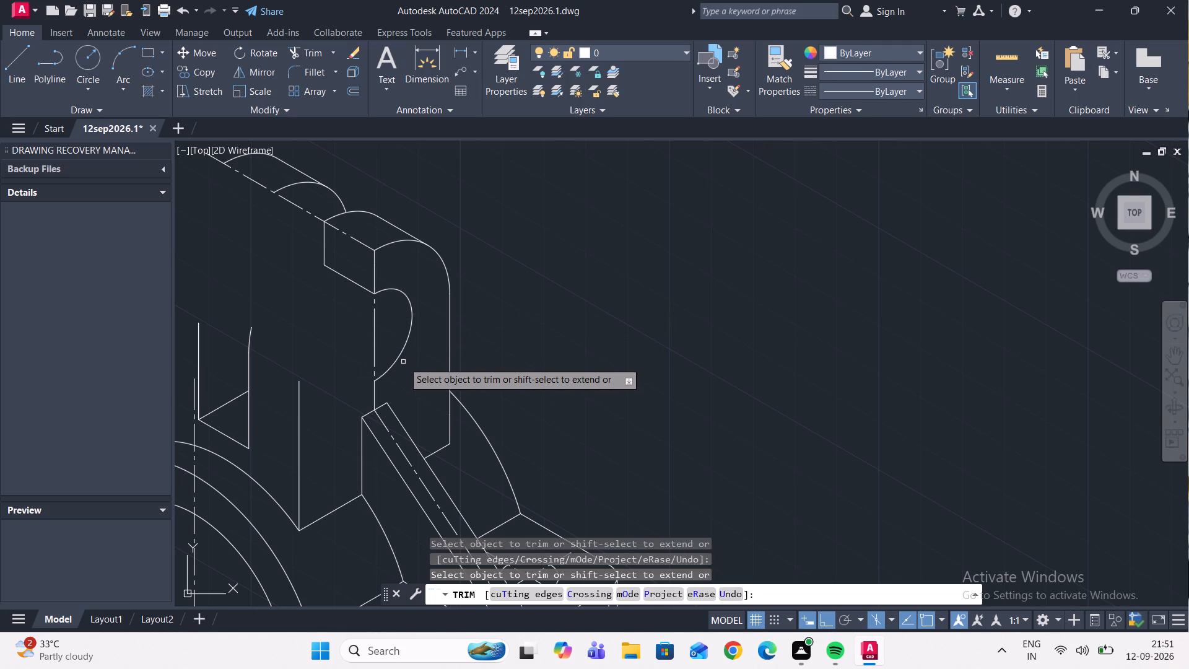
{"action": "key", "text": "Escape"}
Copy the short vertical line at the front lug's back arc to the inner ends of both rear lug arcs.
{"action": "scroll", "coordinate": [413, 349], "scroll_direction": "down", "scroll_amount": 1}
{"action": "scroll", "coordinate": [407, 328], "scroll_direction": "up", "scroll_amount": 1}
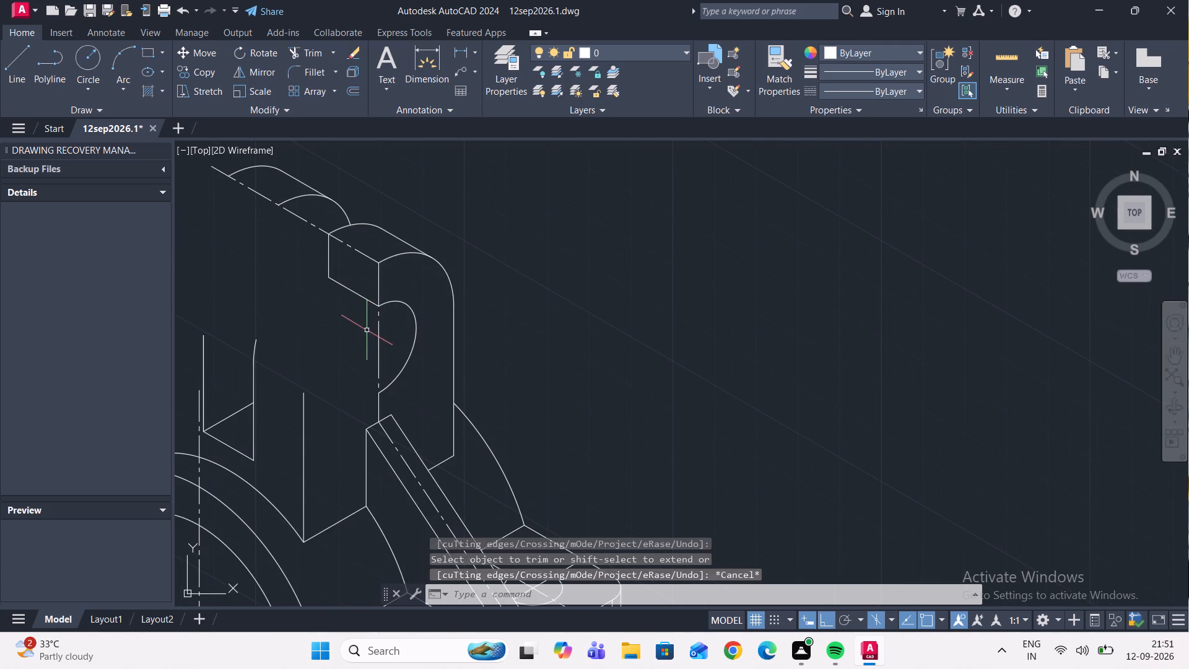
{"action": "middle_click_drag", "start_coordinate": [375, 343], "coordinate": [448, 377]}
{"action": "double_click", "coordinate": [416, 304]}
{"action": "left_click", "coordinate": [389, 292]}
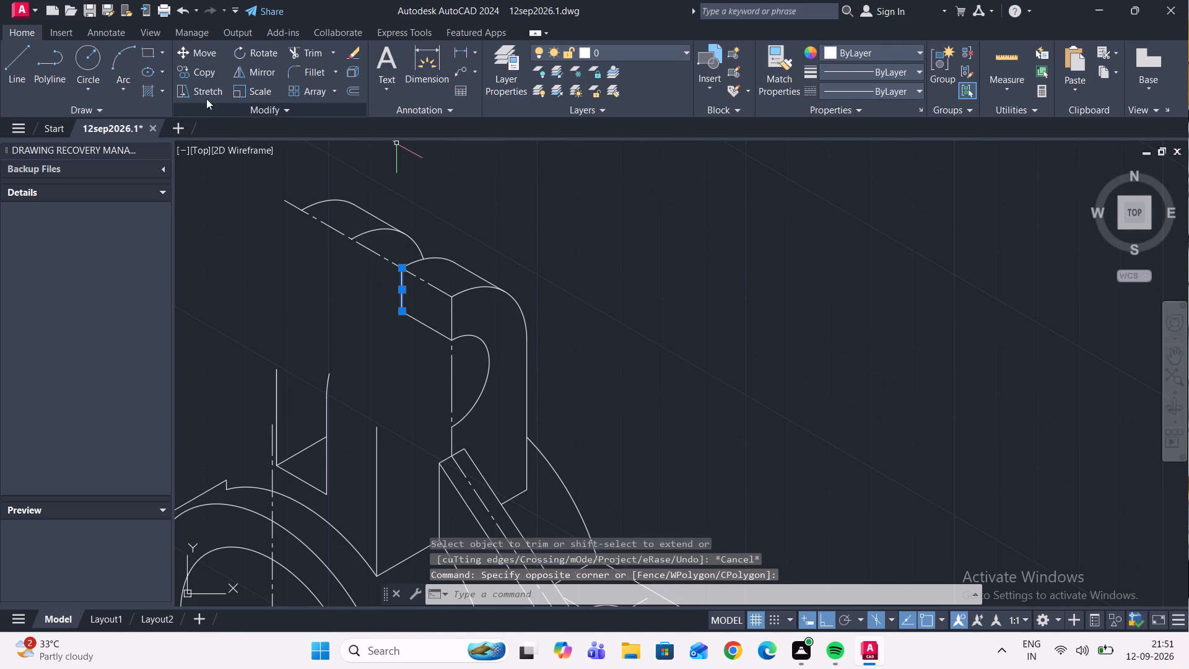
{"action": "left_click", "coordinate": [188, 77]}
{"action": "scroll", "coordinate": [401, 266], "scroll_direction": "up", "scroll_amount": 2}
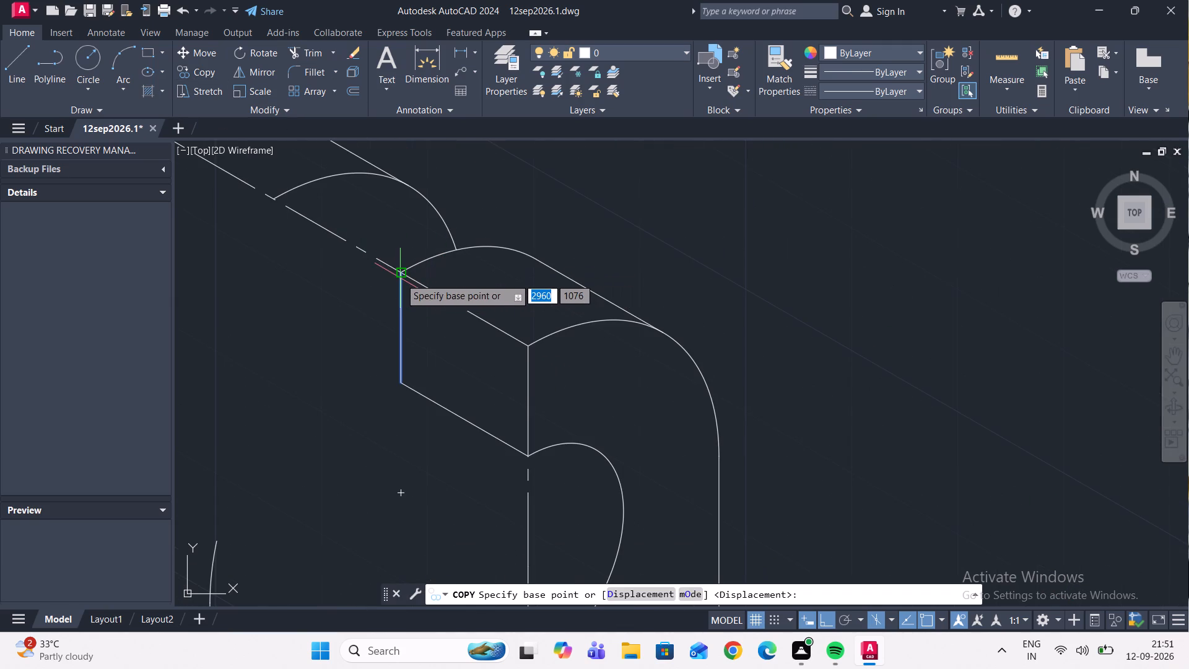
{"action": "scroll", "coordinate": [399, 274], "scroll_direction": "up", "scroll_amount": 2}
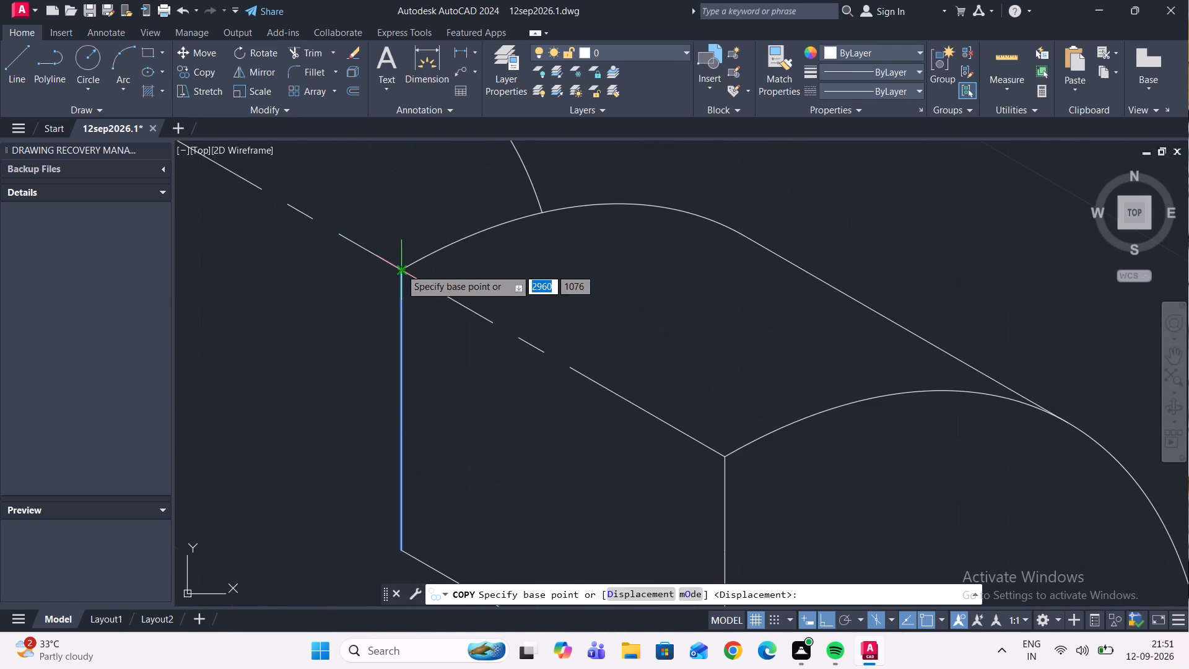
{"action": "left_click", "coordinate": [401, 269]}
{"action": "scroll", "coordinate": [367, 267], "scroll_direction": "down", "scroll_amount": 3}
{"action": "scroll", "coordinate": [302, 229], "scroll_direction": "up", "scroll_amount": 1}
{"action": "left_click", "coordinate": [294, 222]}
{"action": "scroll", "coordinate": [334, 256], "scroll_direction": "down", "scroll_amount": 2}
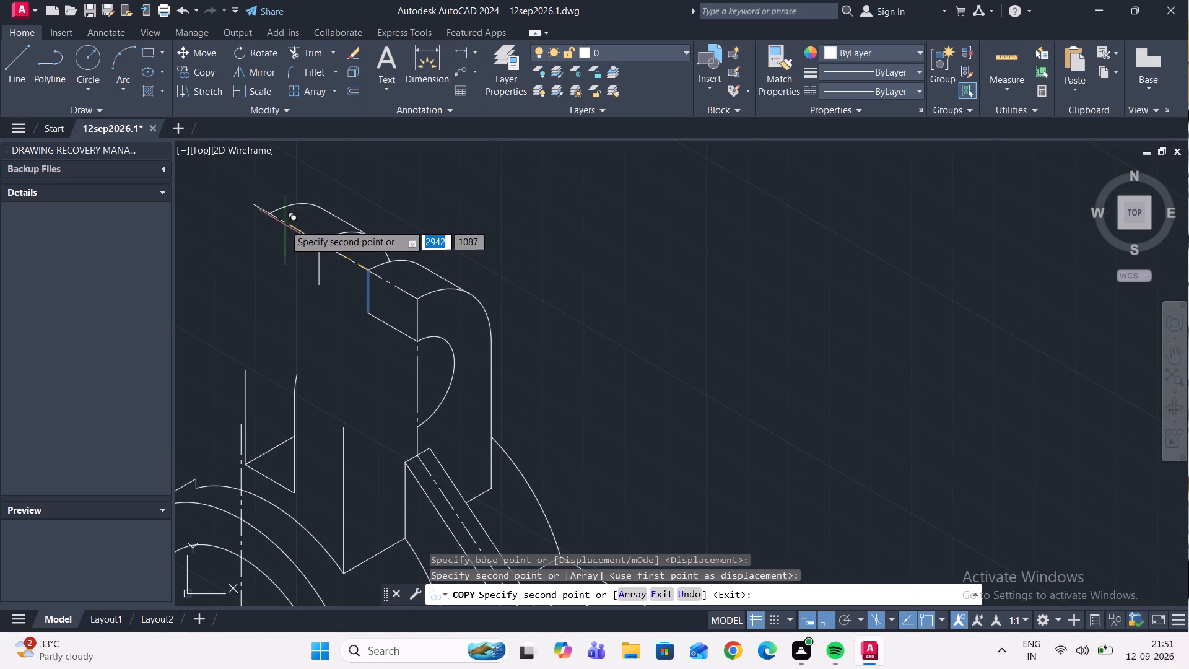
{"action": "scroll", "coordinate": [277, 224], "scroll_direction": "up", "scroll_amount": 2}
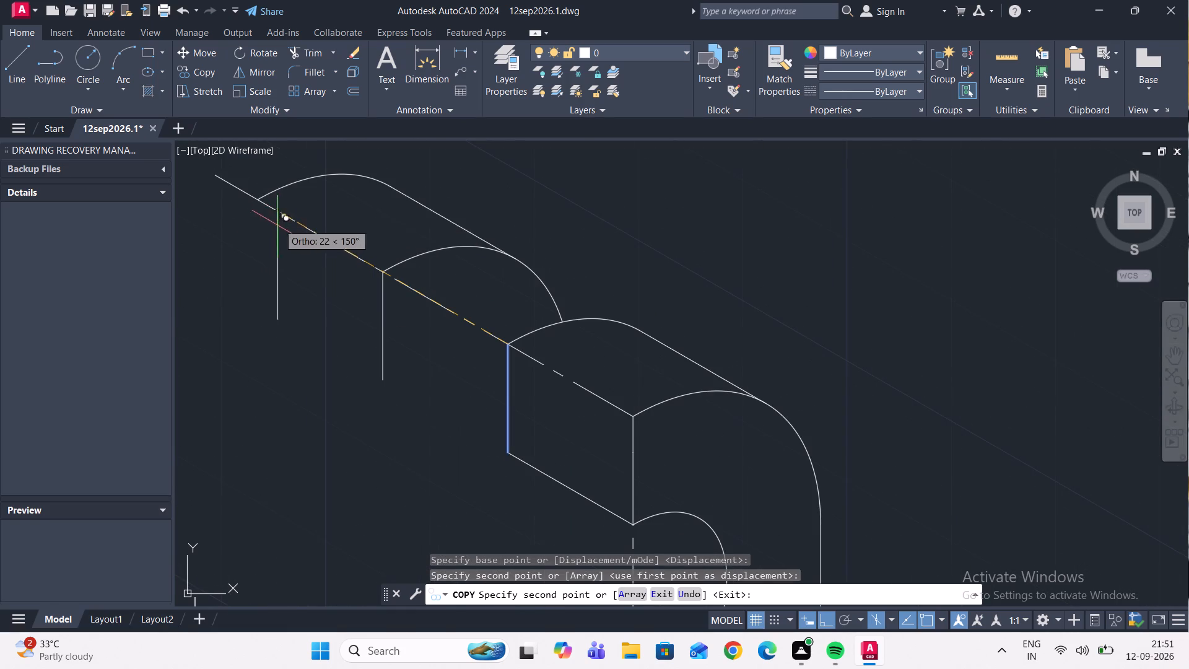
{"action": "left_click", "coordinate": [260, 203]}
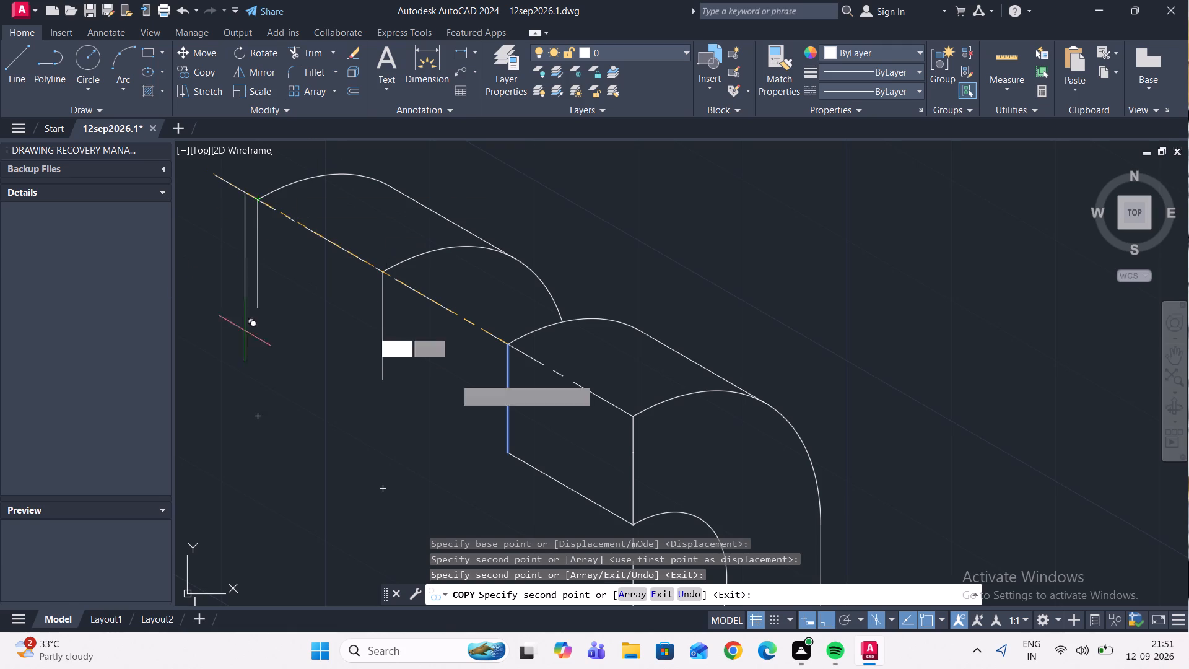
{"action": "scroll", "coordinate": [375, 353], "scroll_direction": "down", "scroll_amount": 1}
{"action": "scroll", "coordinate": [253, 304], "scroll_direction": "up", "scroll_amount": 1}
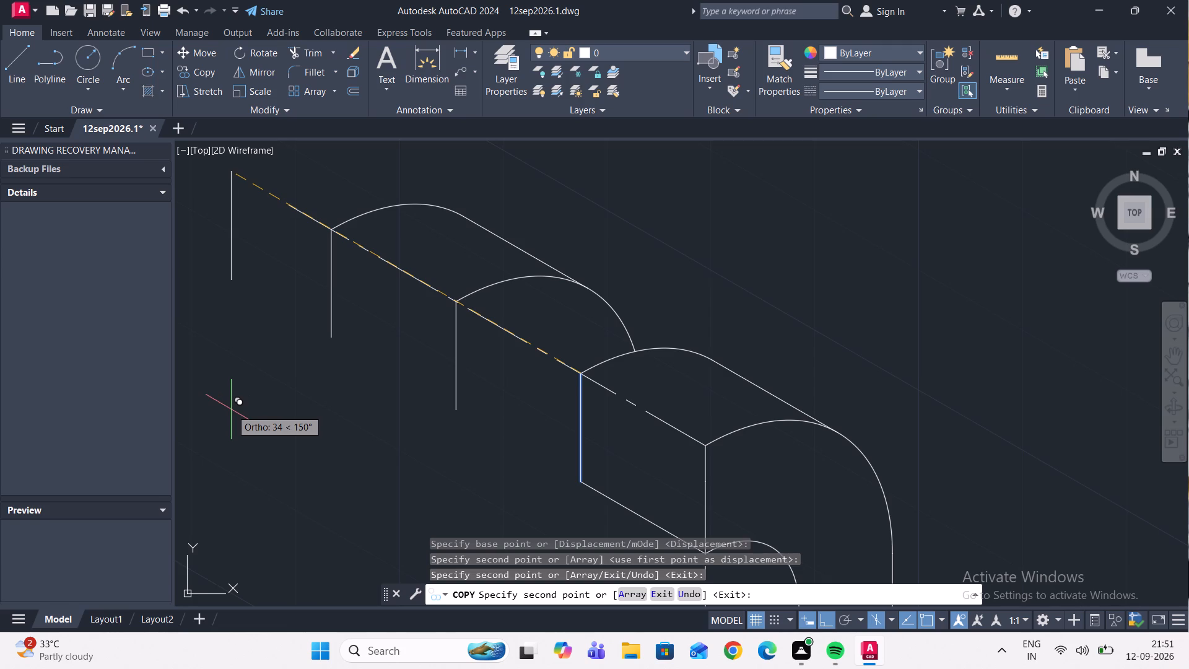
{"action": "key", "text": "Escape"}
Draw a 12-long line at 150° joining the lower ends of the rear lug's two short vertical lines.
{"action": "scroll", "coordinate": [290, 286], "scroll_direction": "down", "scroll_amount": 2}
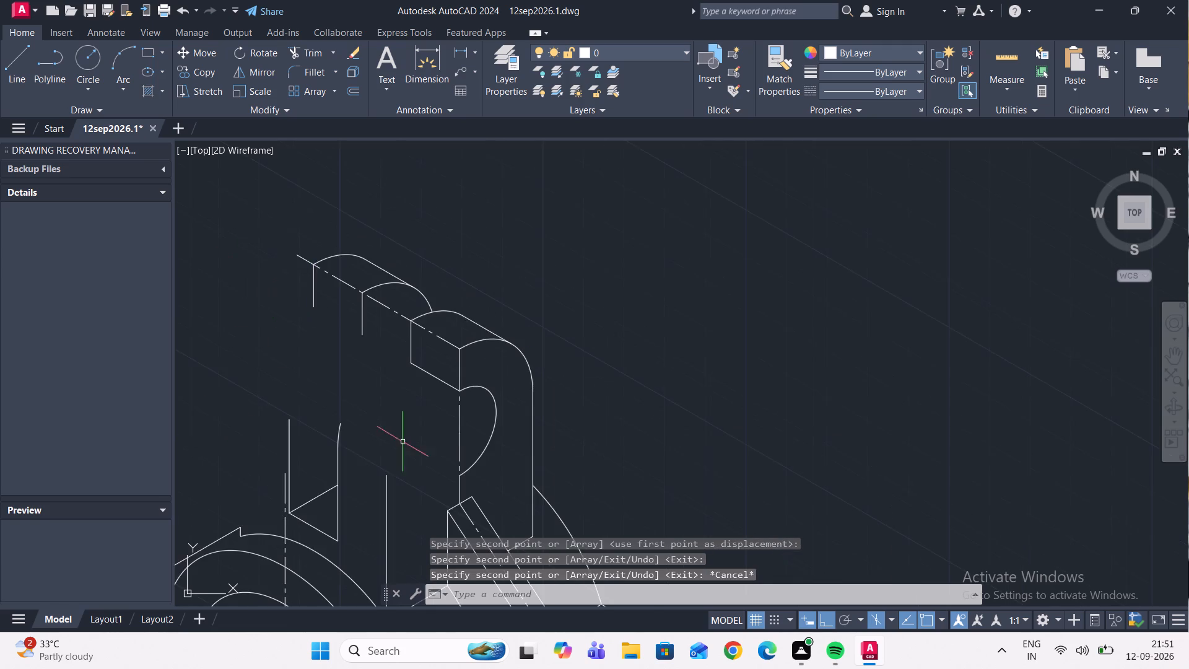
{"action": "scroll", "coordinate": [437, 427], "scroll_direction": "up", "scroll_amount": 2}
{"action": "scroll", "coordinate": [424, 386], "scroll_direction": "down", "scroll_amount": 2}
{"action": "middle_click_drag", "start_coordinate": [391, 375], "coordinate": [406, 381]}
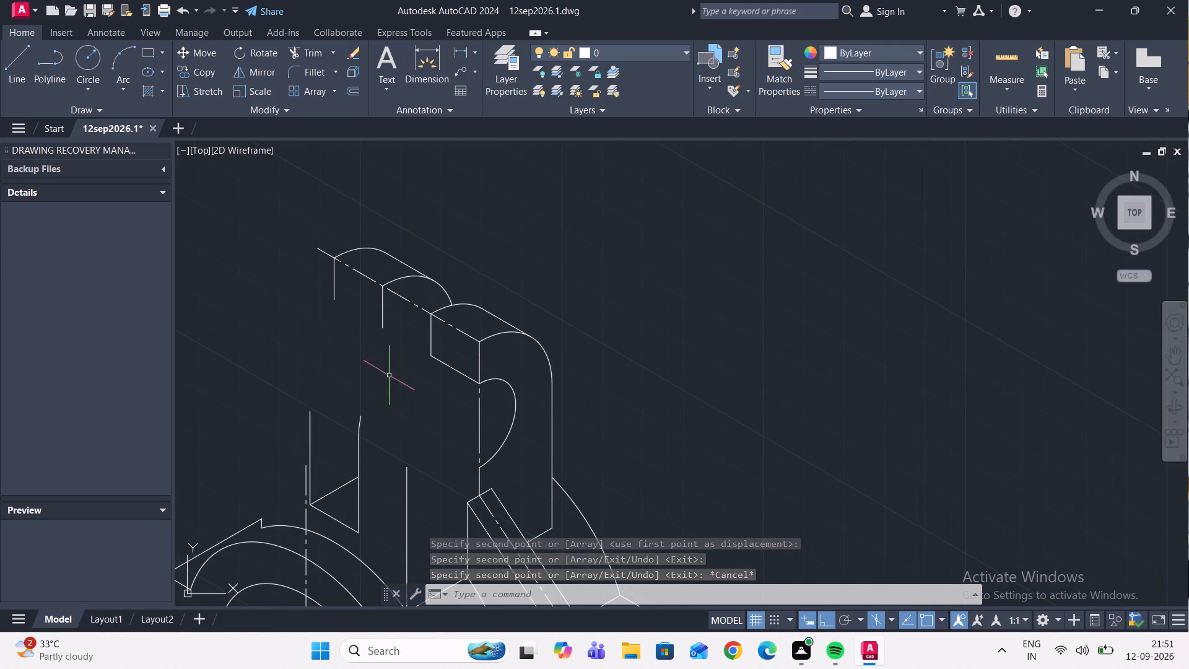
{"action": "scroll", "coordinate": [345, 324], "scroll_direction": "up", "scroll_amount": 1}
{"action": "left_click", "coordinate": [28, 68]}
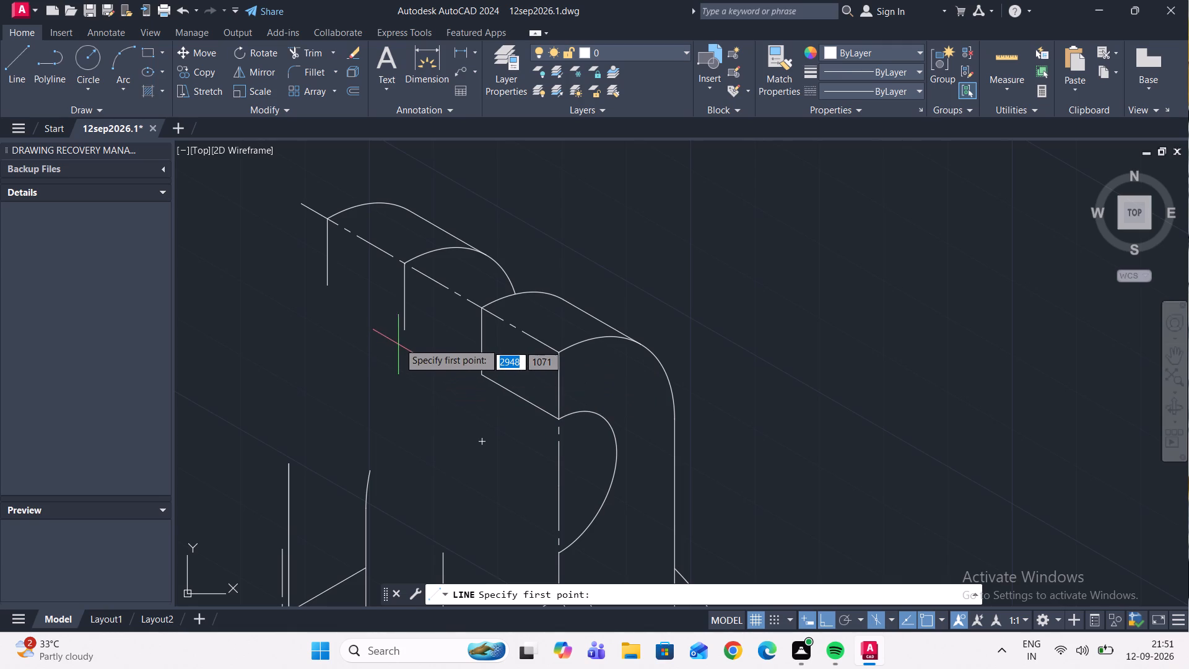
{"action": "scroll", "coordinate": [396, 323], "scroll_direction": "up", "scroll_amount": 1}
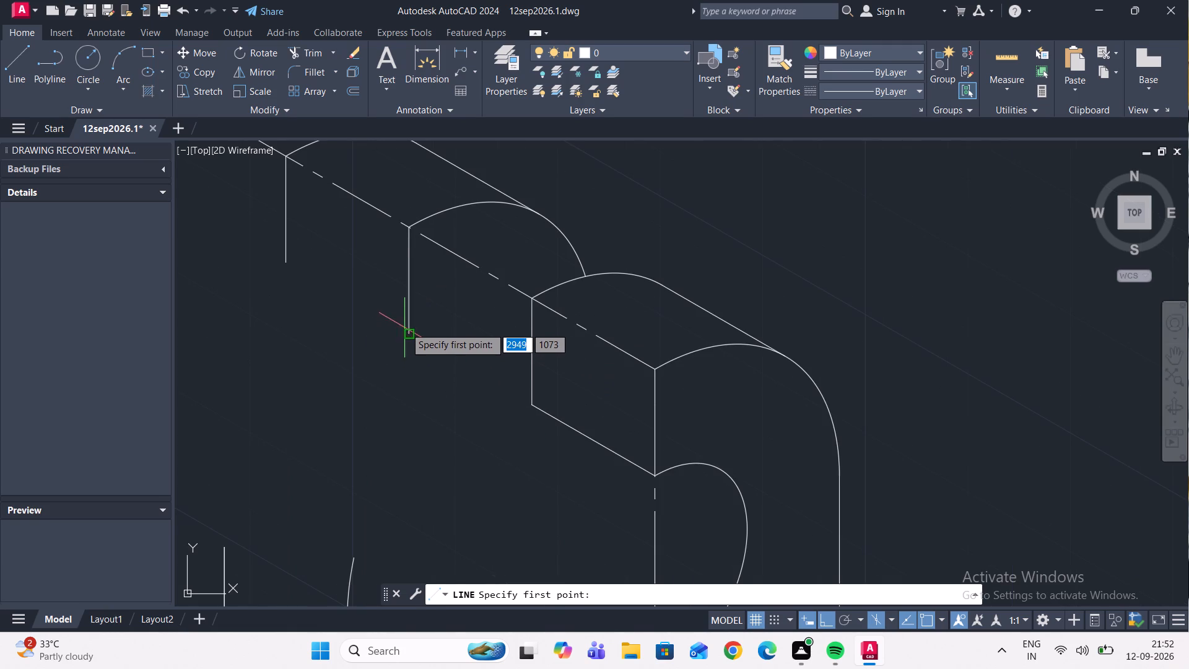
{"action": "scroll", "coordinate": [410, 331], "scroll_direction": "up", "scroll_amount": 3}
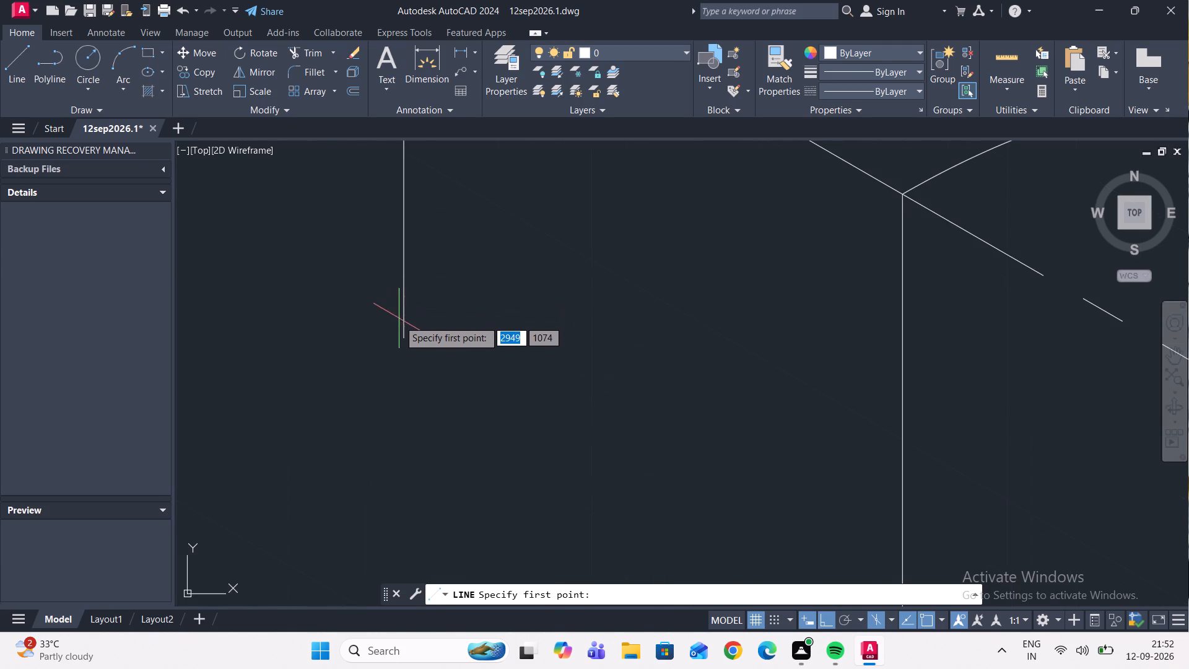
{"action": "left_click", "coordinate": [402, 334]}
{"action": "scroll", "coordinate": [303, 303], "scroll_direction": "down", "scroll_amount": 3}
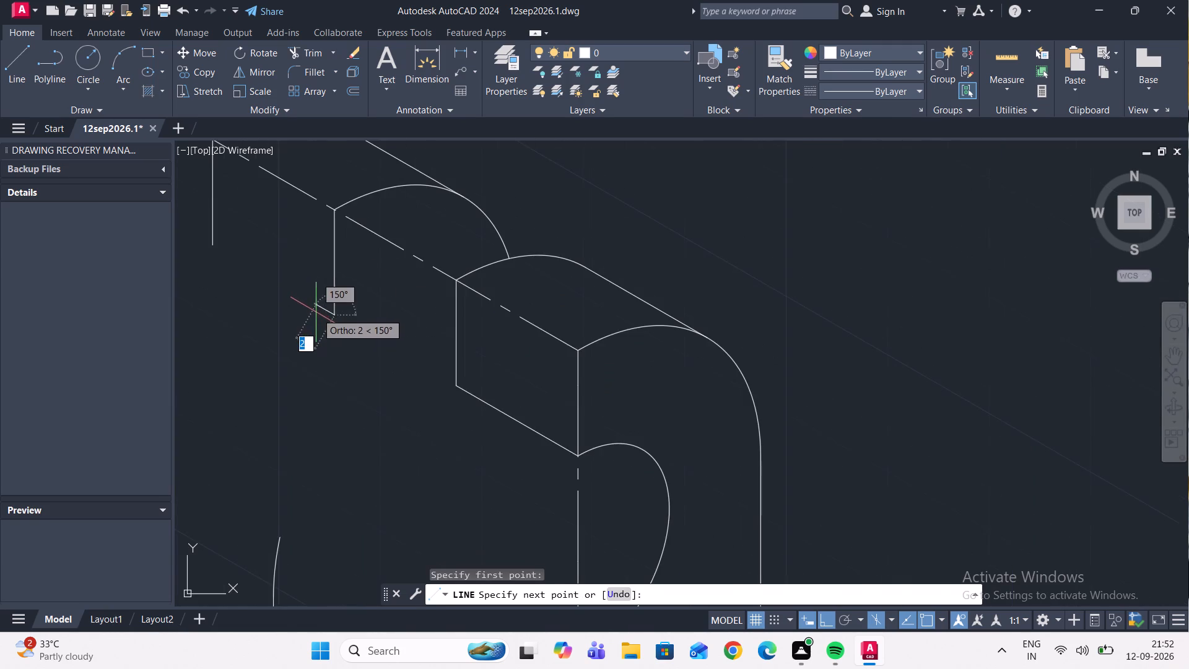
{"action": "middle_click_drag", "start_coordinate": [316, 313], "coordinate": [372, 358]}
{"action": "scroll", "coordinate": [287, 307], "scroll_direction": "up", "scroll_amount": 2}
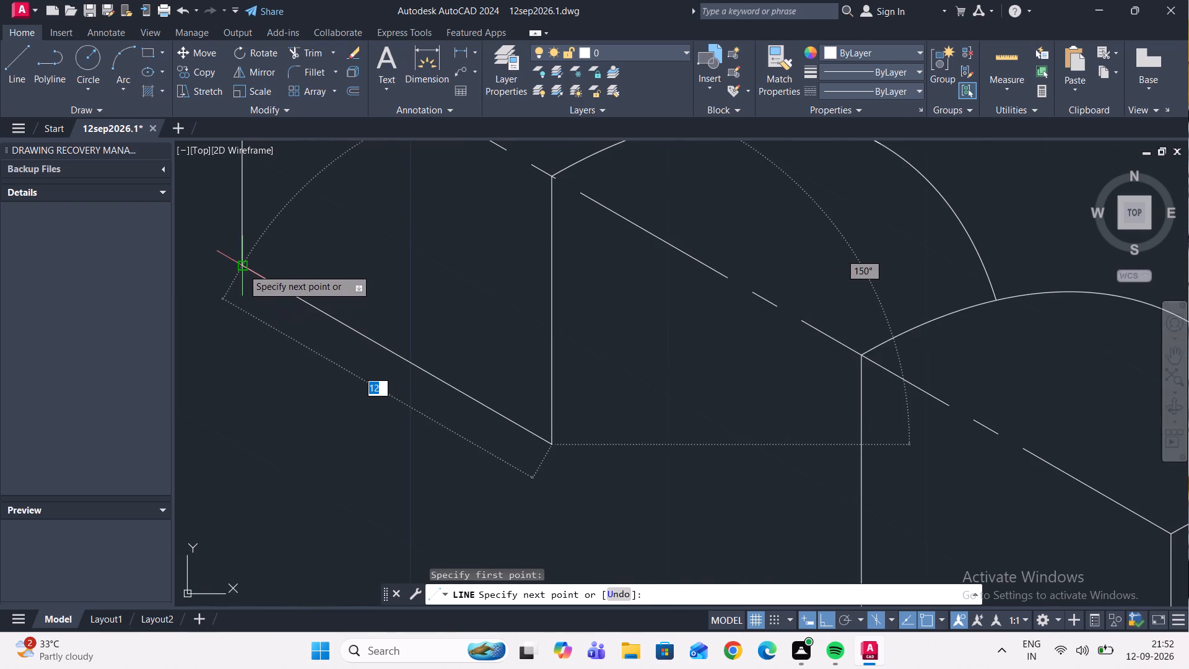
{"action": "left_click", "coordinate": [243, 268]}
{"action": "key", "text": "Escape"}
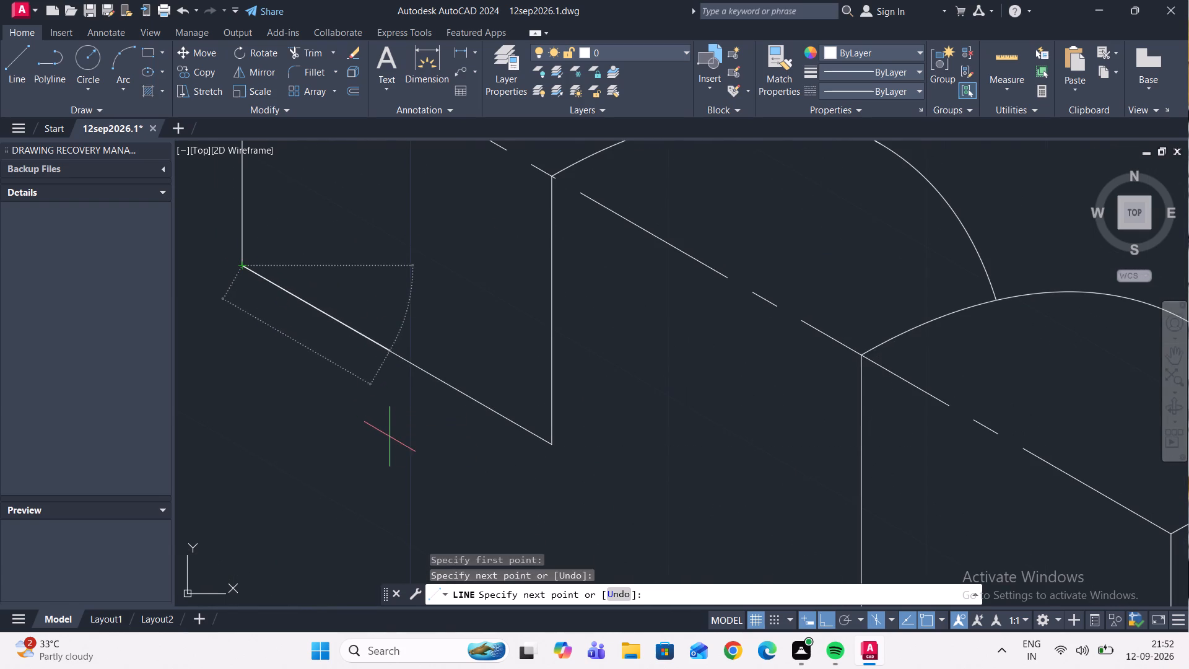
Copy the front lug's outer arc and vertical edge from its top centre to the rear lug's front arc end.
{"action": "scroll", "coordinate": [388, 435], "scroll_direction": "down", "scroll_amount": 3}
{"action": "scroll", "coordinate": [398, 346], "scroll_direction": "down", "scroll_amount": 2}
{"action": "scroll", "coordinate": [494, 411], "scroll_direction": "up", "scroll_amount": 1}
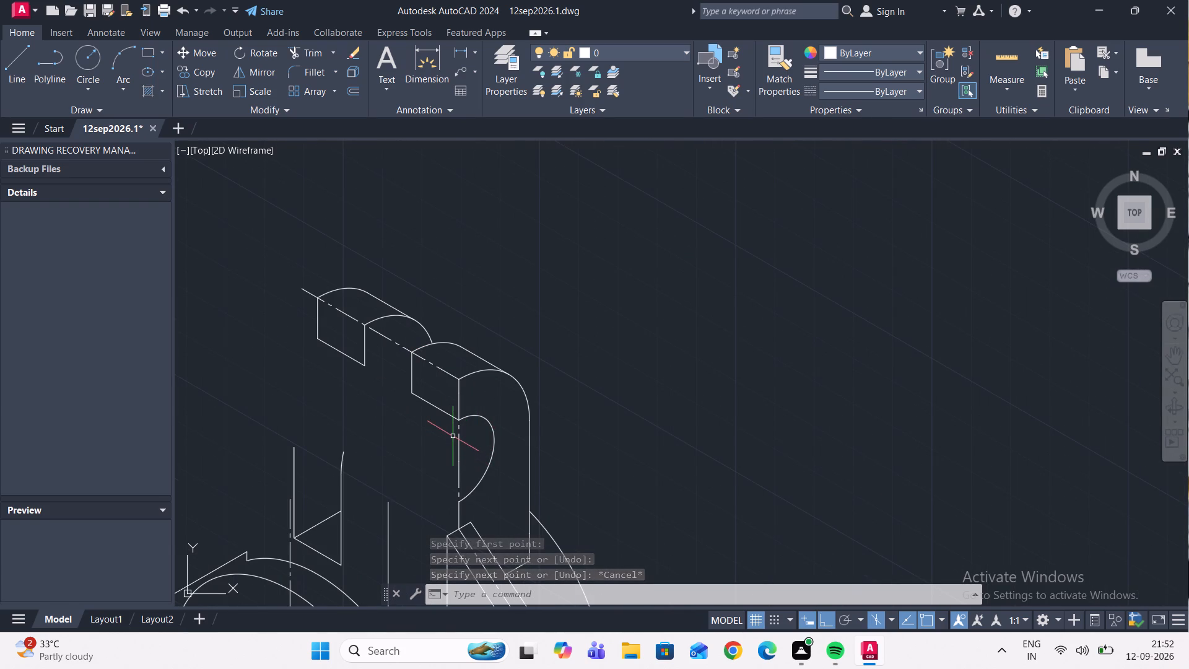
{"action": "scroll", "coordinate": [452, 435], "scroll_direction": "up", "scroll_amount": 1}
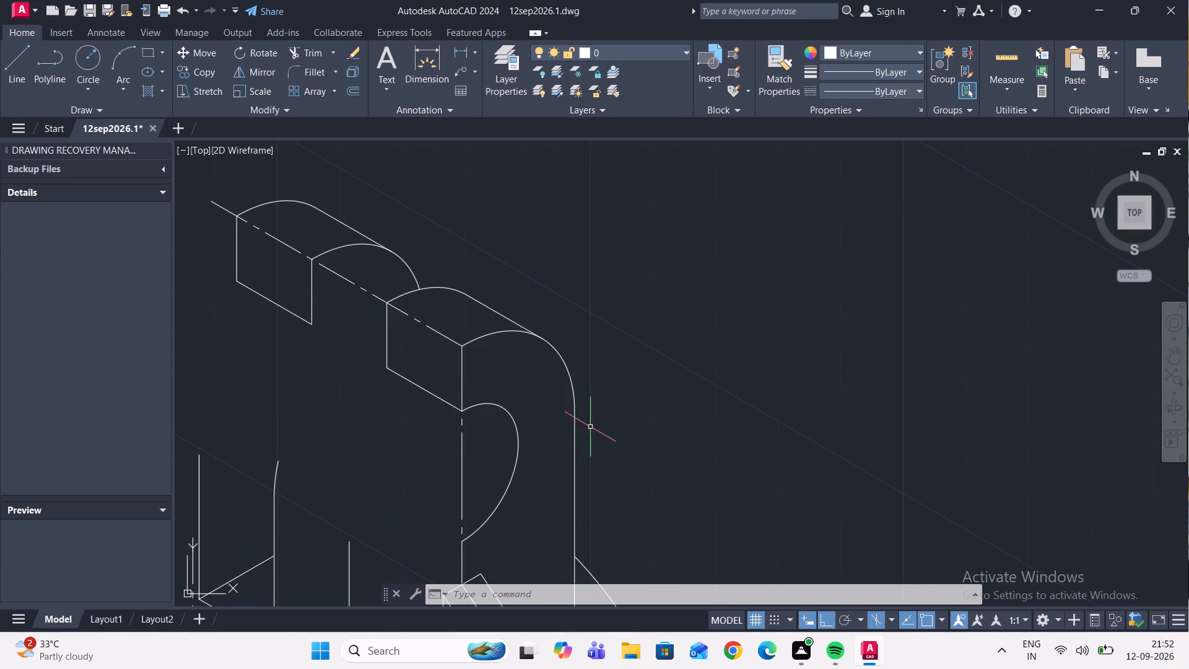
{"action": "left_click", "coordinate": [576, 446]}
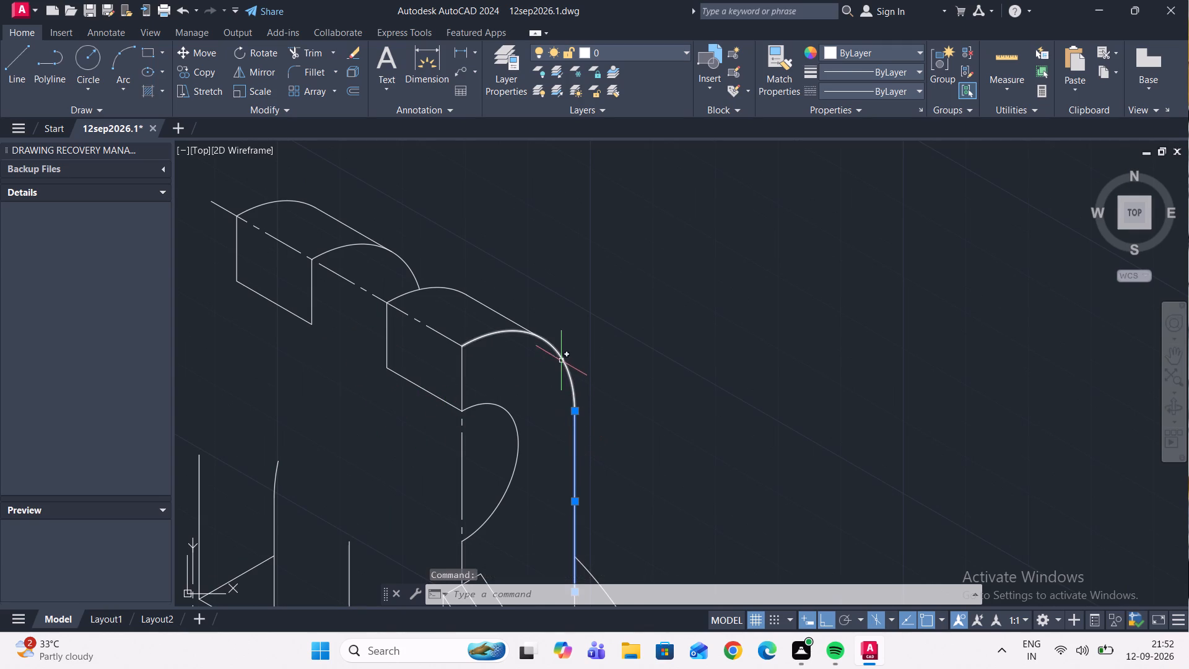
{"action": "left_click", "coordinate": [561, 360]}
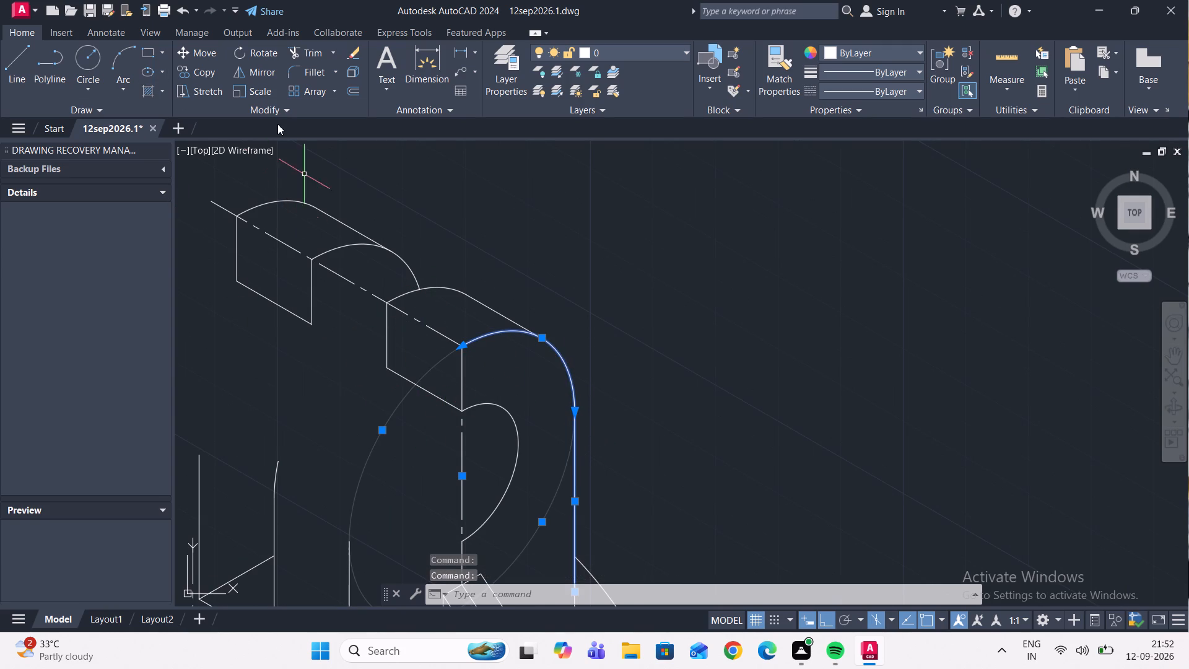
{"action": "left_click", "coordinate": [197, 70]}
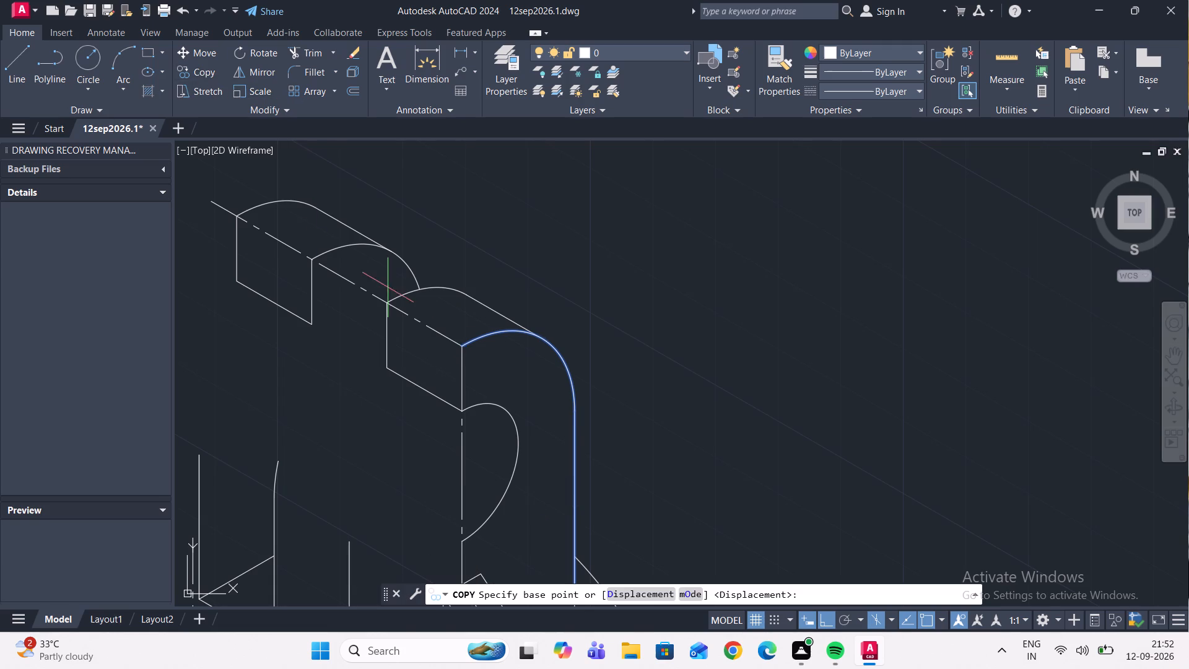
{"action": "left_click", "coordinate": [461, 348]}
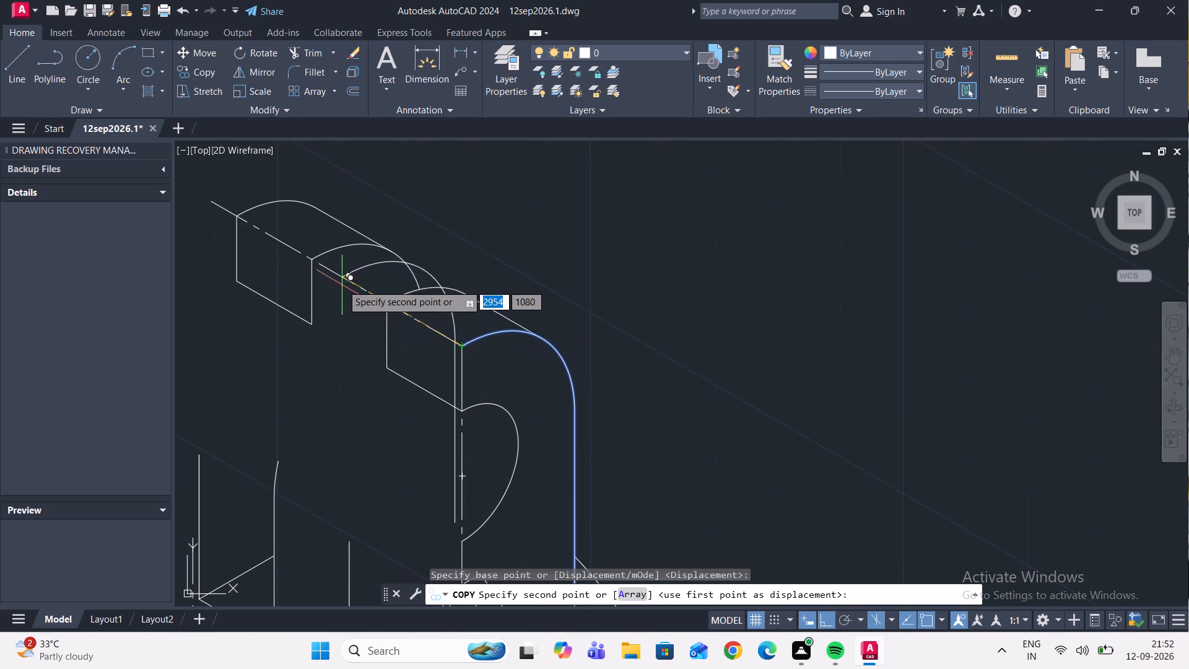
{"action": "left_click", "coordinate": [308, 263]}
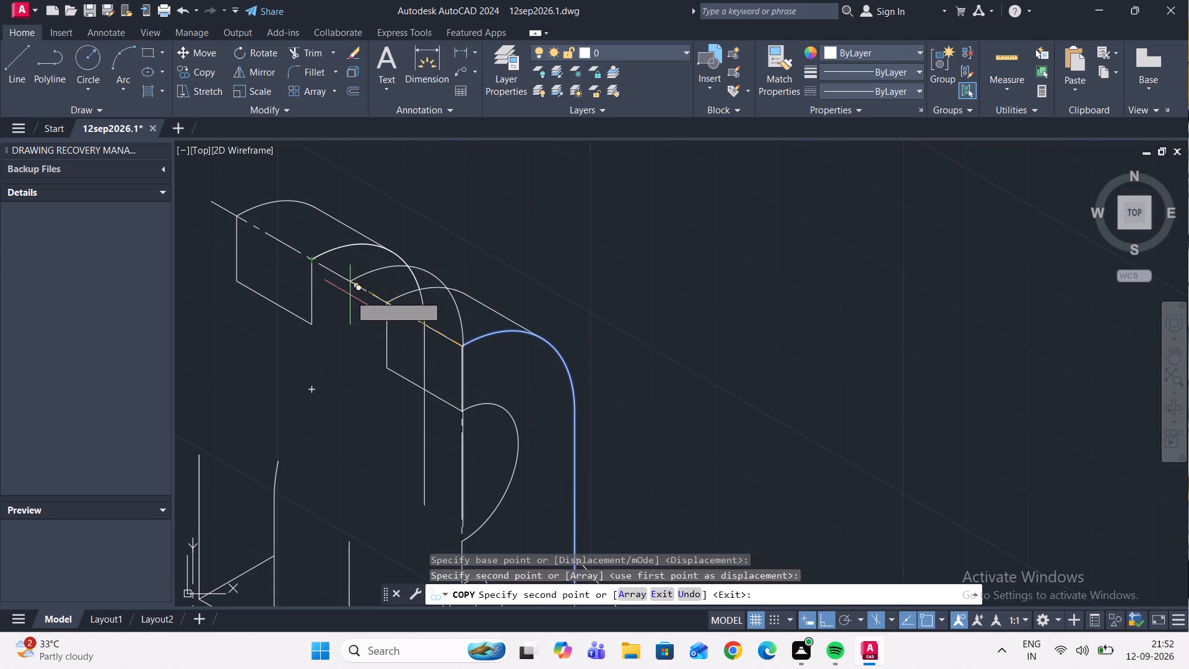
{"action": "key", "text": "Escape"}
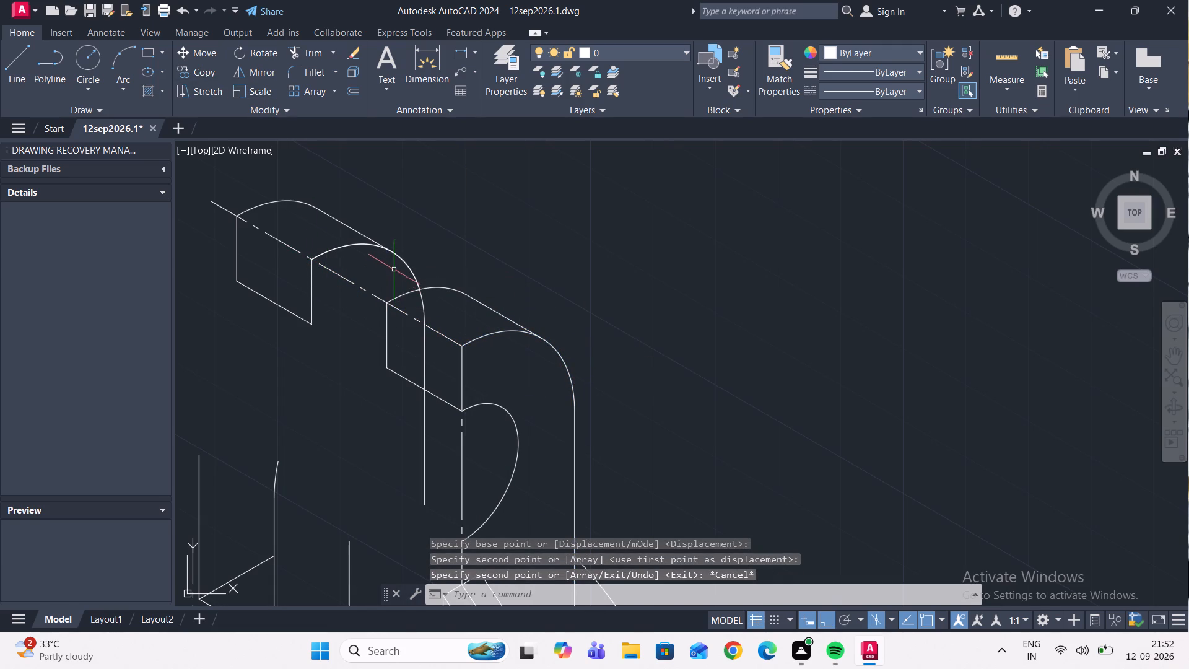
Trim the copied arc and vertical edge where they cross the front lug's top and cut face.
{"action": "left_click", "coordinate": [318, 58]}
{"action": "left_click", "coordinate": [424, 311]}
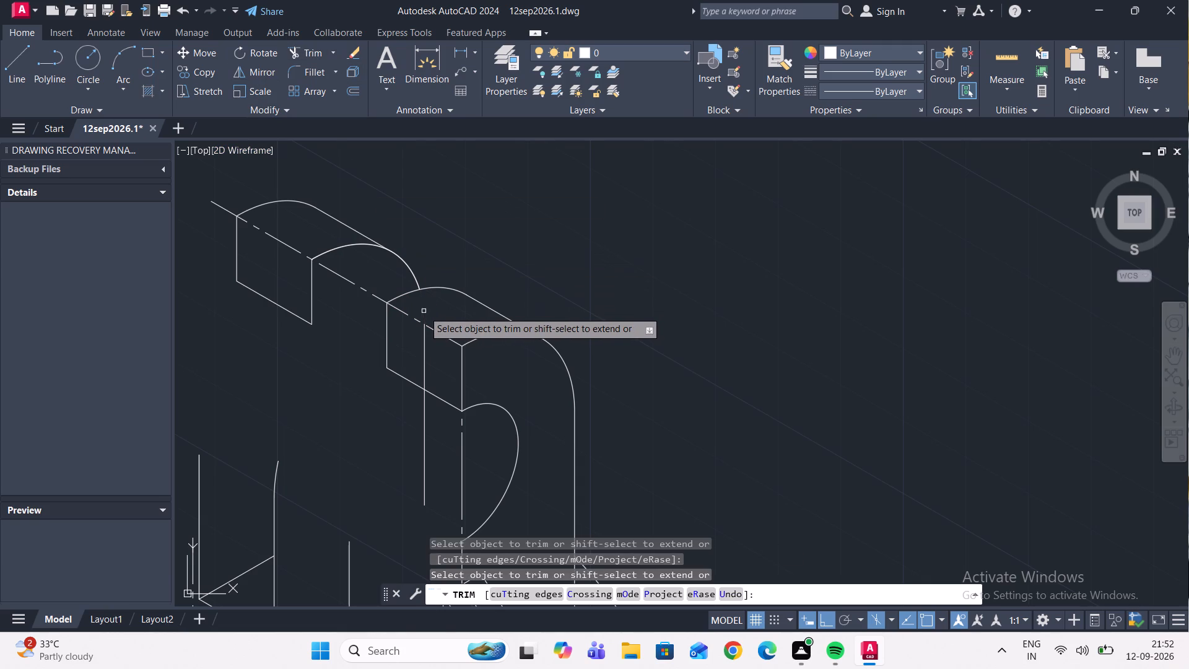
{"action": "left_click", "coordinate": [424, 340]}
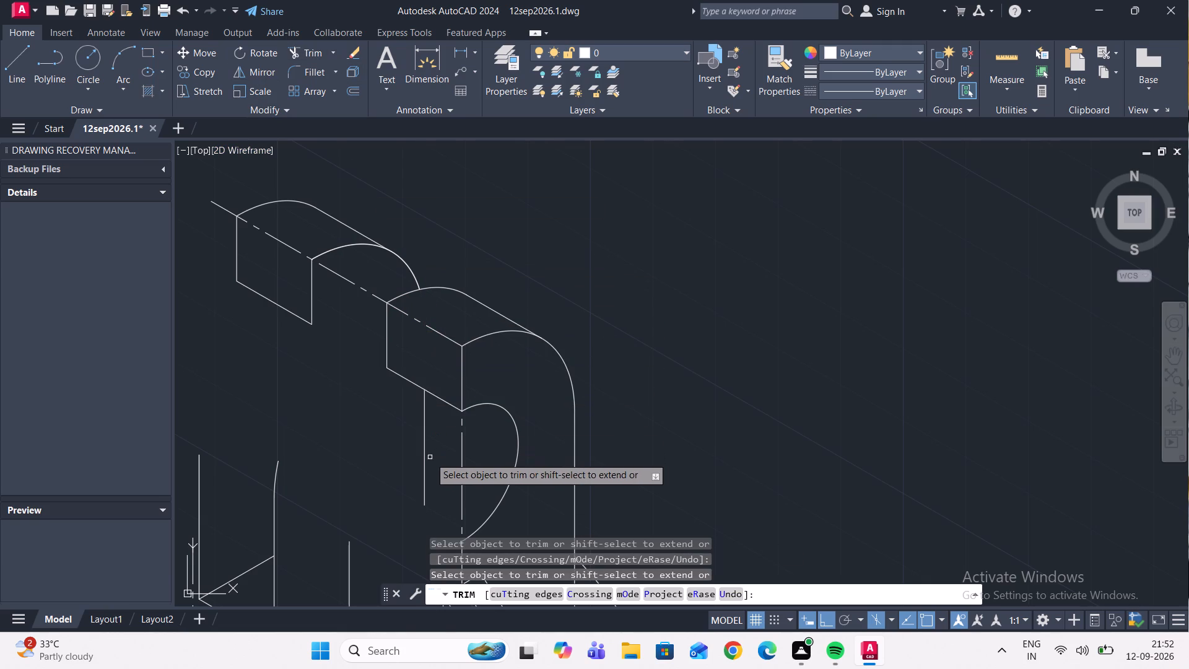
{"action": "key", "text": "Escape"}
Copy the front lug's hole arc from its upper end to the back lower corner of the lug's cut face.
{"action": "left_click", "coordinate": [525, 458]}
{"action": "left_click", "coordinate": [497, 439]}
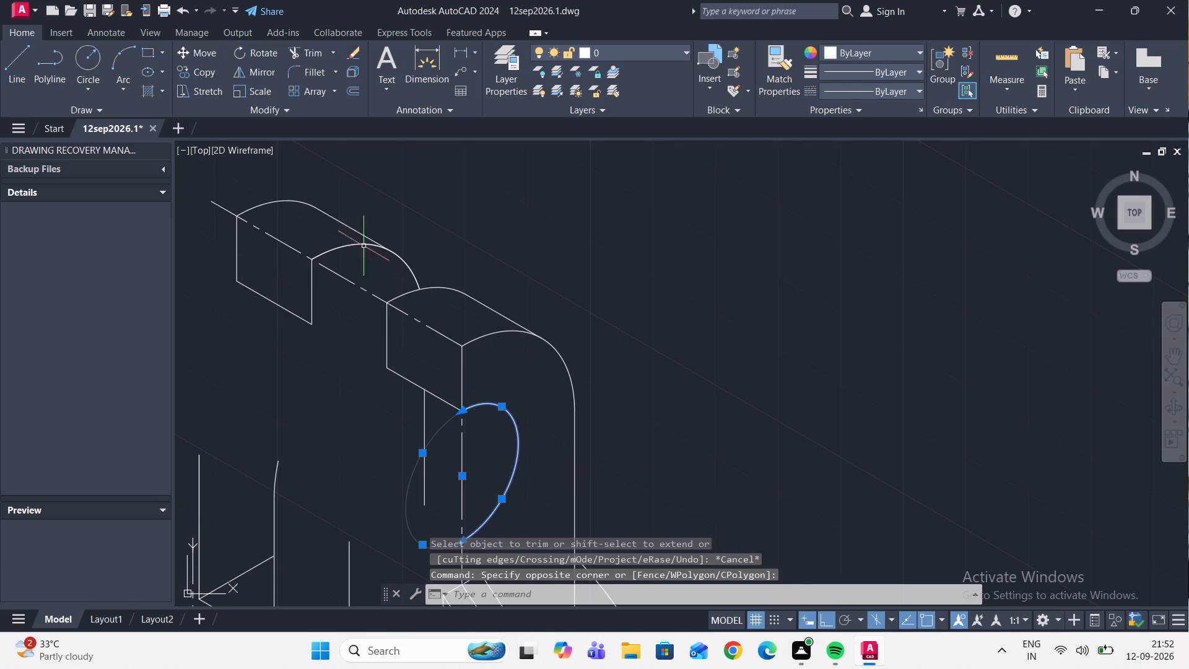
{"action": "left_click", "coordinate": [201, 71]}
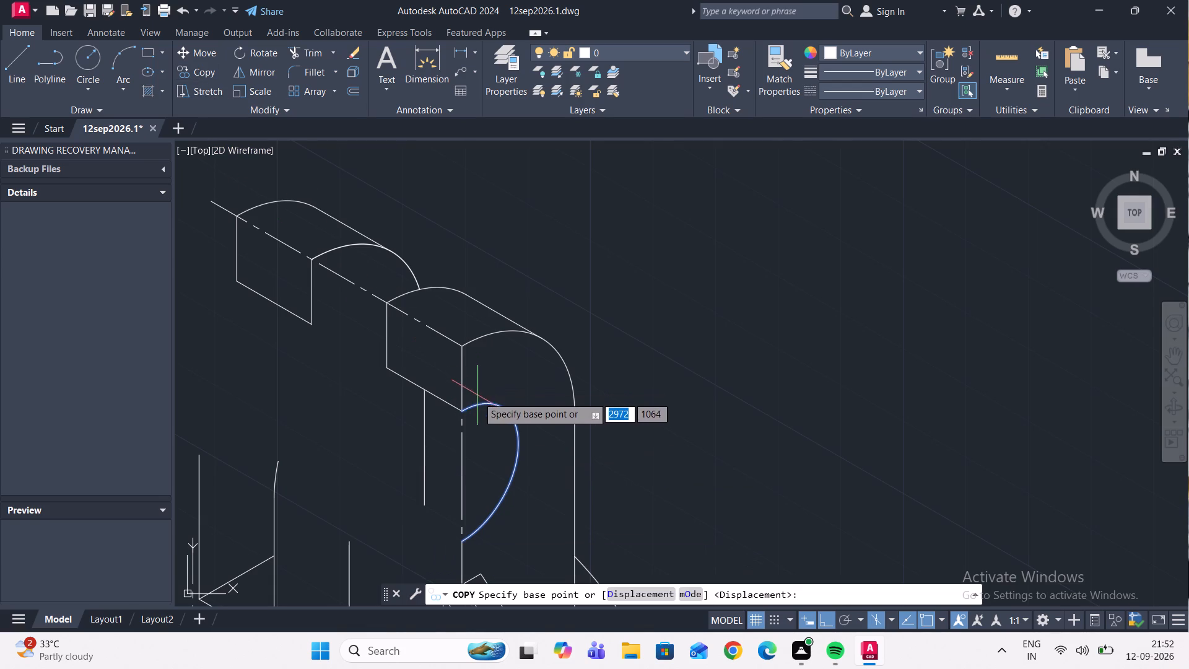
{"action": "left_click", "coordinate": [461, 414]}
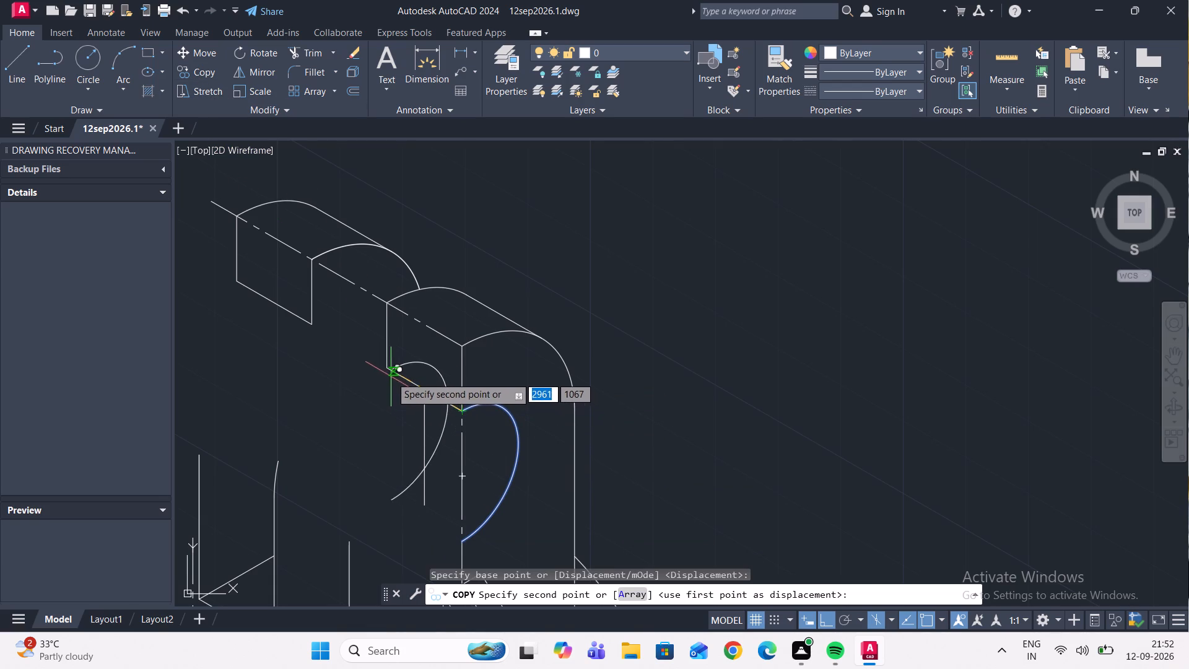
{"action": "left_click", "coordinate": [384, 368]}
{"action": "key", "text": "Escape"}
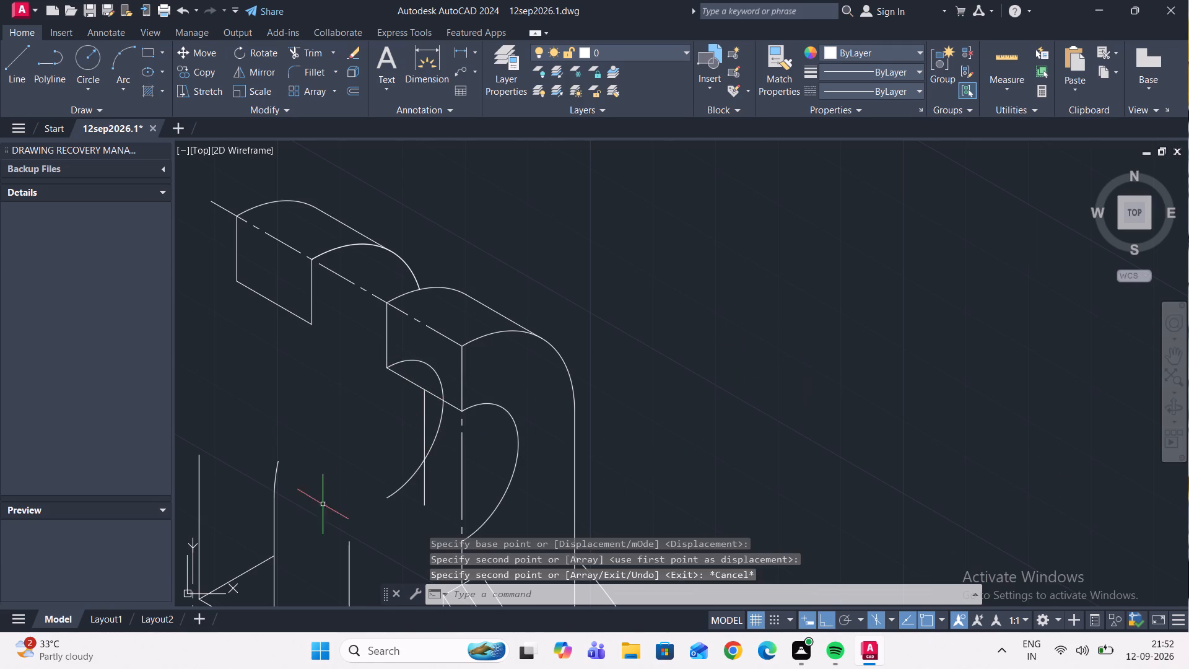
Trim the upper part of the copied hole arc where it crosses the front lug's cut face.
{"action": "left_click", "coordinate": [297, 49]}
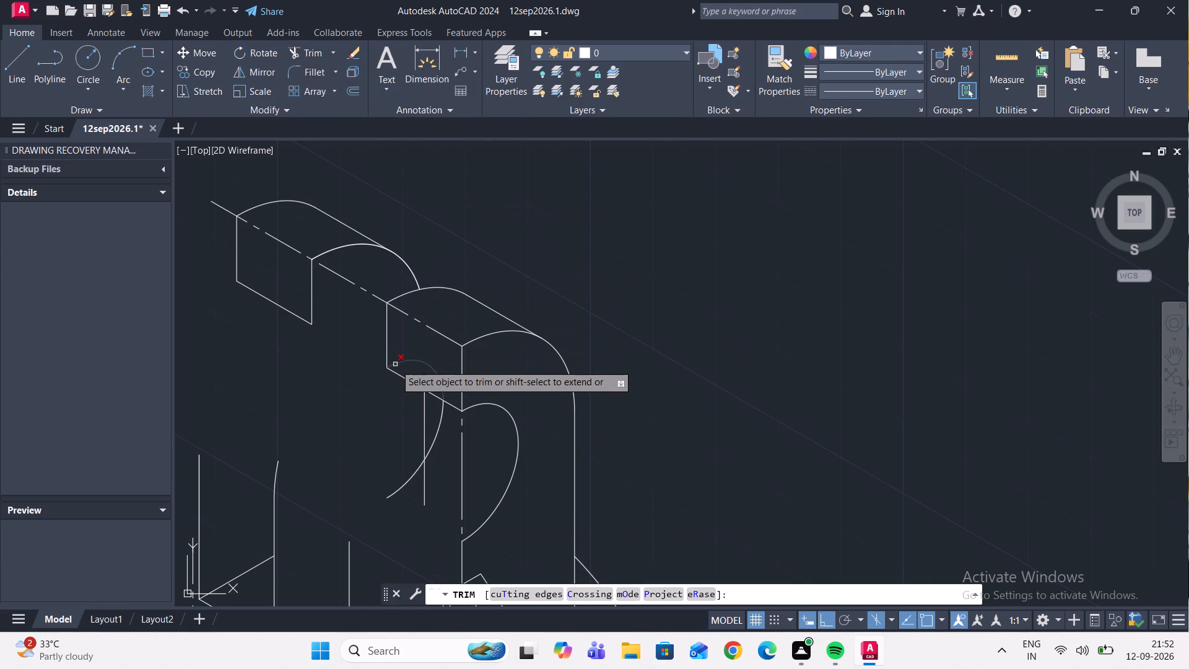
{"action": "left_click", "coordinate": [395, 364]}
Draw a 12-long line at 150° joining the lower ends of the front lug's two hole arcs.
{"action": "scroll", "coordinate": [439, 415], "scroll_direction": "down", "scroll_amount": 1}
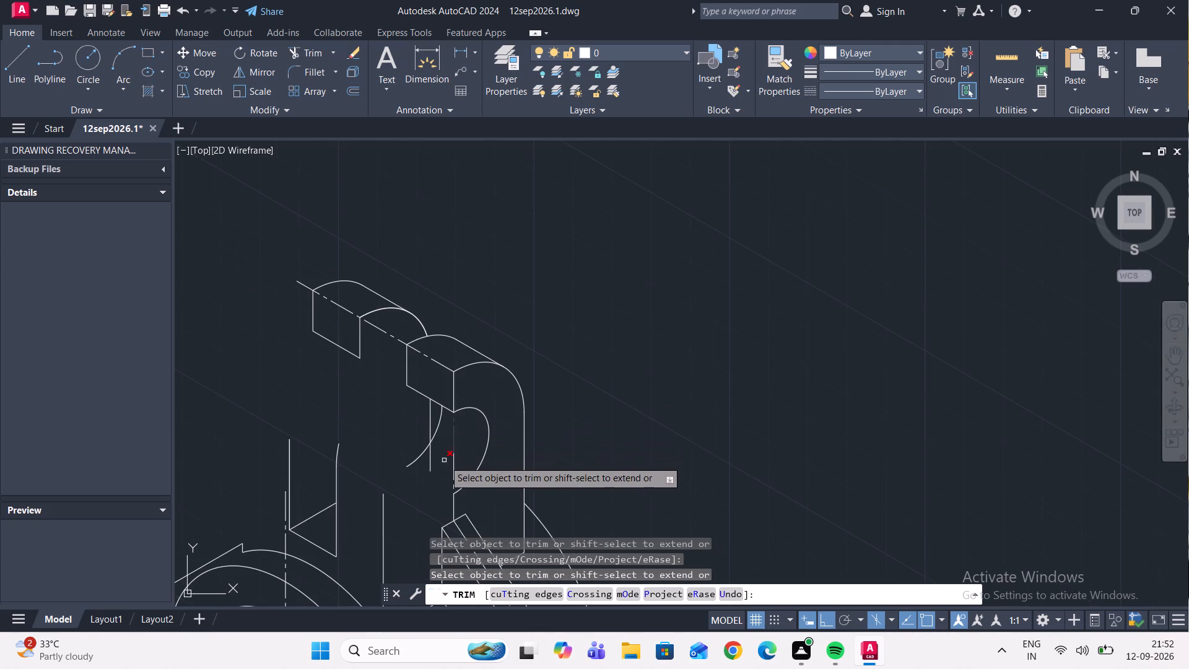
{"action": "left_click", "coordinate": [14, 64]}
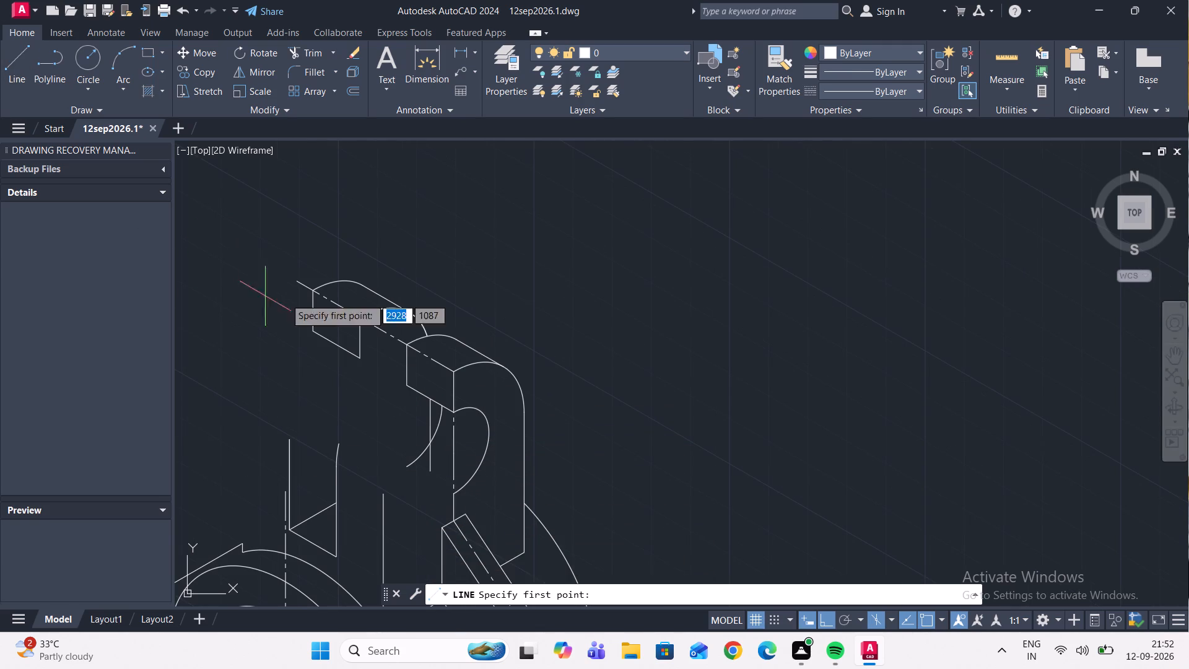
{"action": "scroll", "coordinate": [315, 300], "scroll_direction": "down", "scroll_amount": 2}
{"action": "scroll", "coordinate": [350, 361], "scroll_direction": "up", "scroll_amount": 2}
{"action": "left_click", "coordinate": [395, 383]}
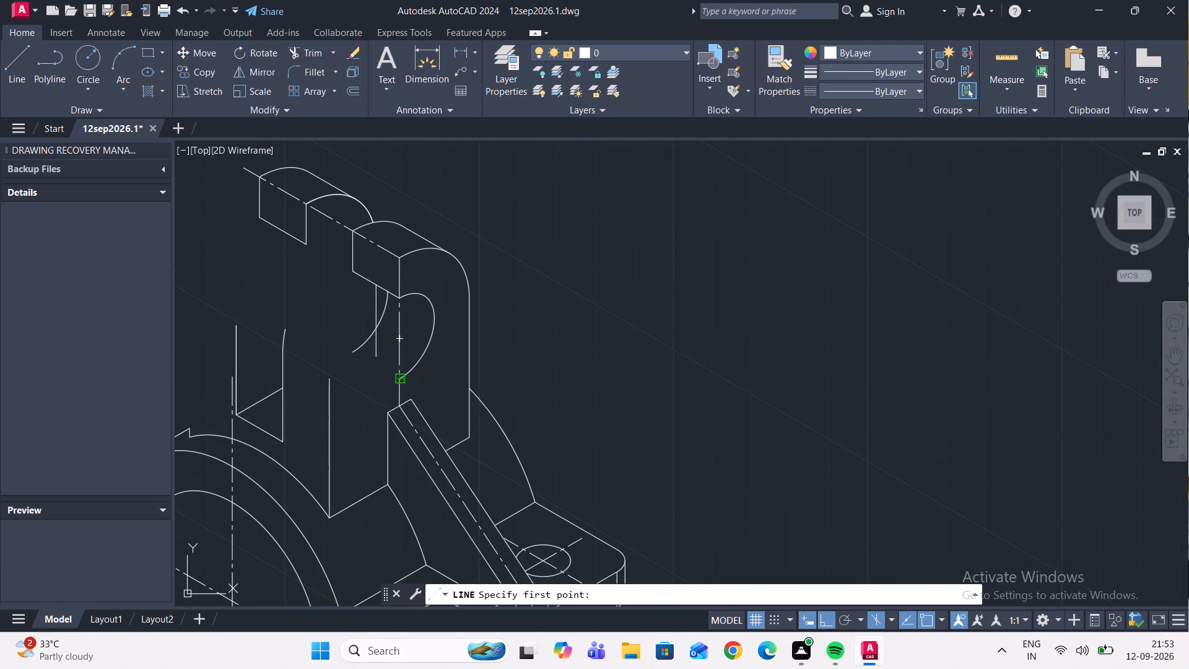
{"action": "scroll", "coordinate": [354, 349], "scroll_direction": "up", "scroll_amount": 2}
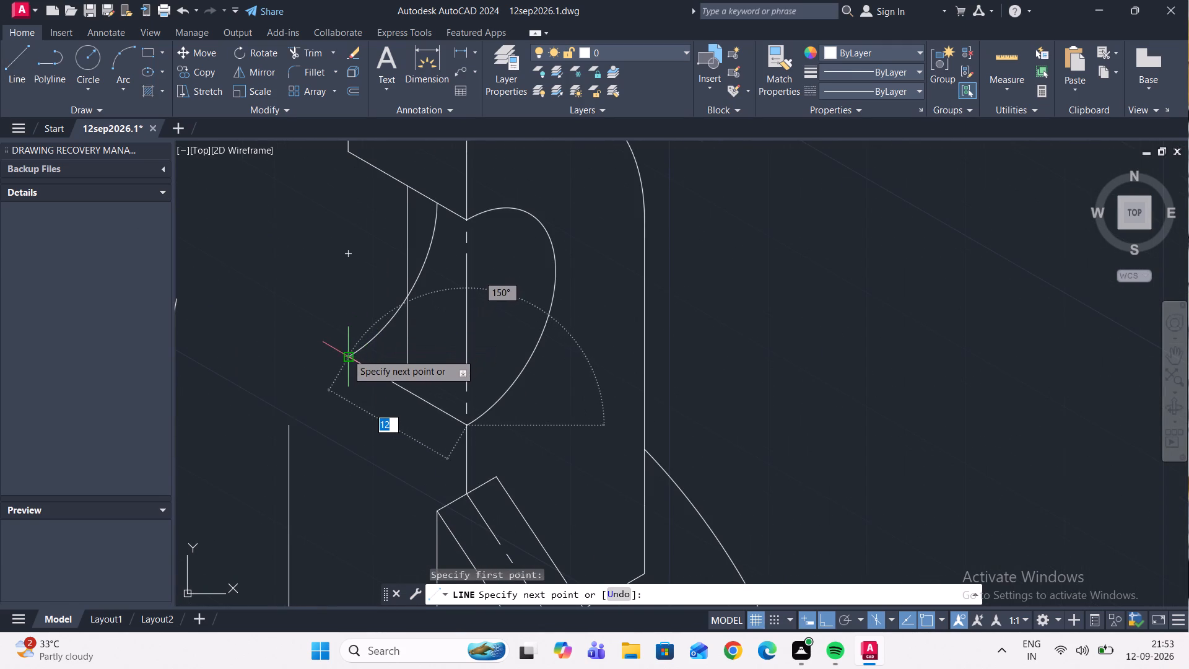
{"action": "left_click", "coordinate": [347, 354]}
{"action": "key", "text": "Escape"}
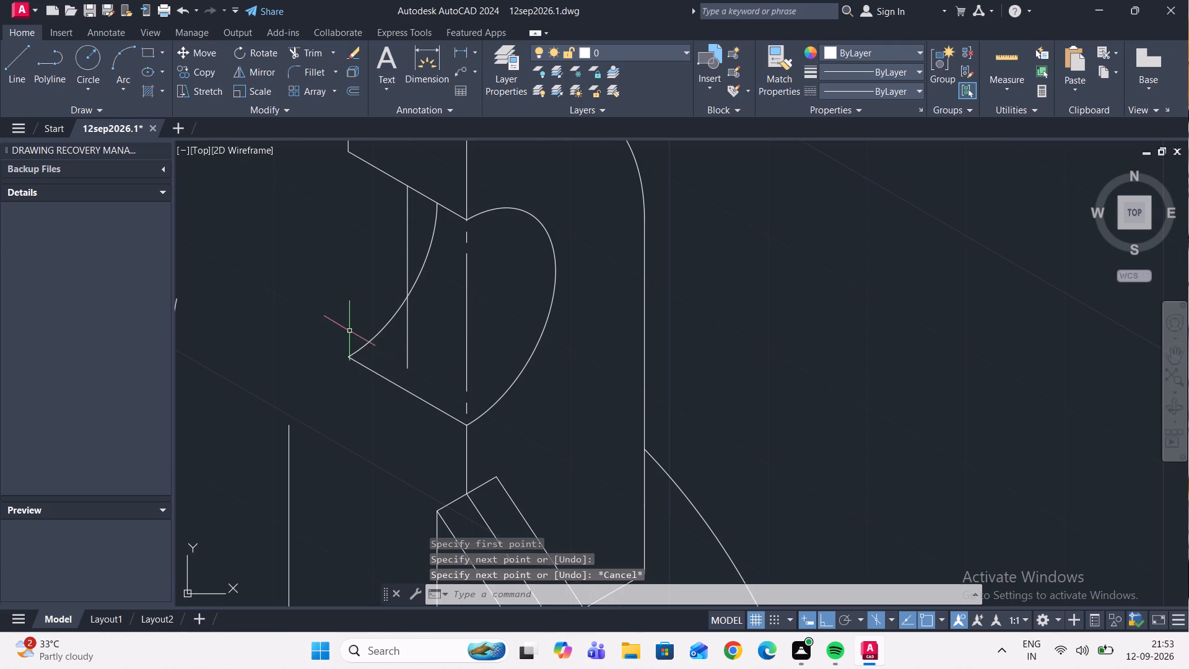
Trim the lower part of the short vertical line inside the front lug's hole at the copied arc.
{"action": "scroll", "coordinate": [379, 310], "scroll_direction": "down", "scroll_amount": 2}
{"action": "scroll", "coordinate": [391, 289], "scroll_direction": "up", "scroll_amount": 1}
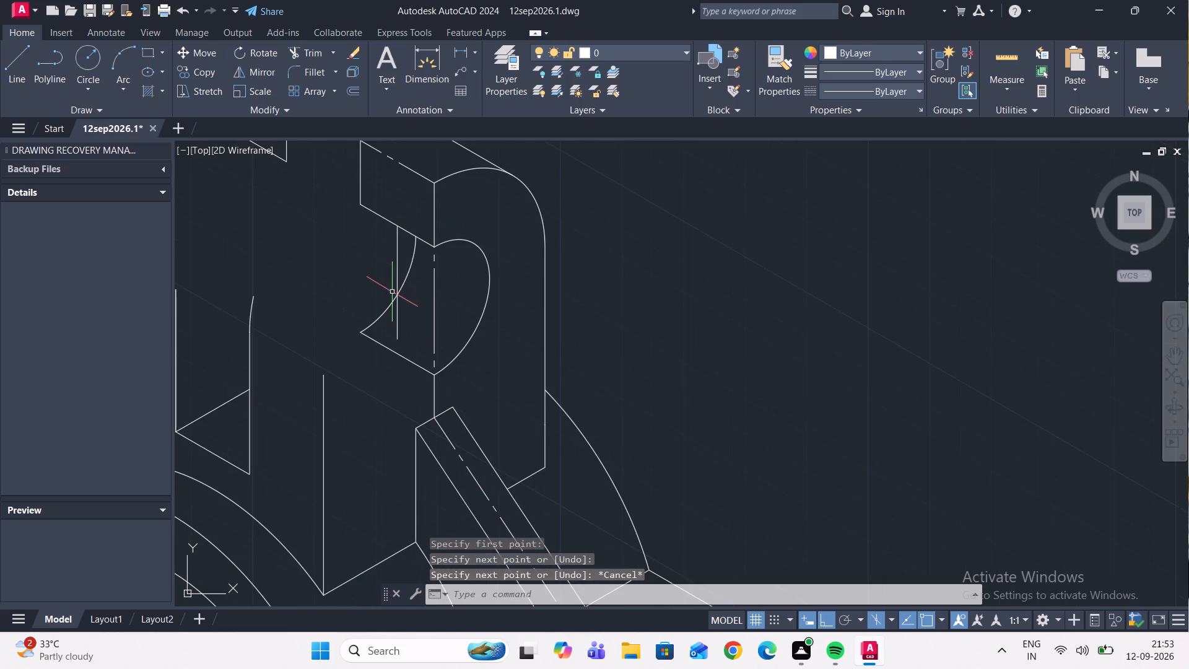
{"action": "left_click", "coordinate": [309, 53]}
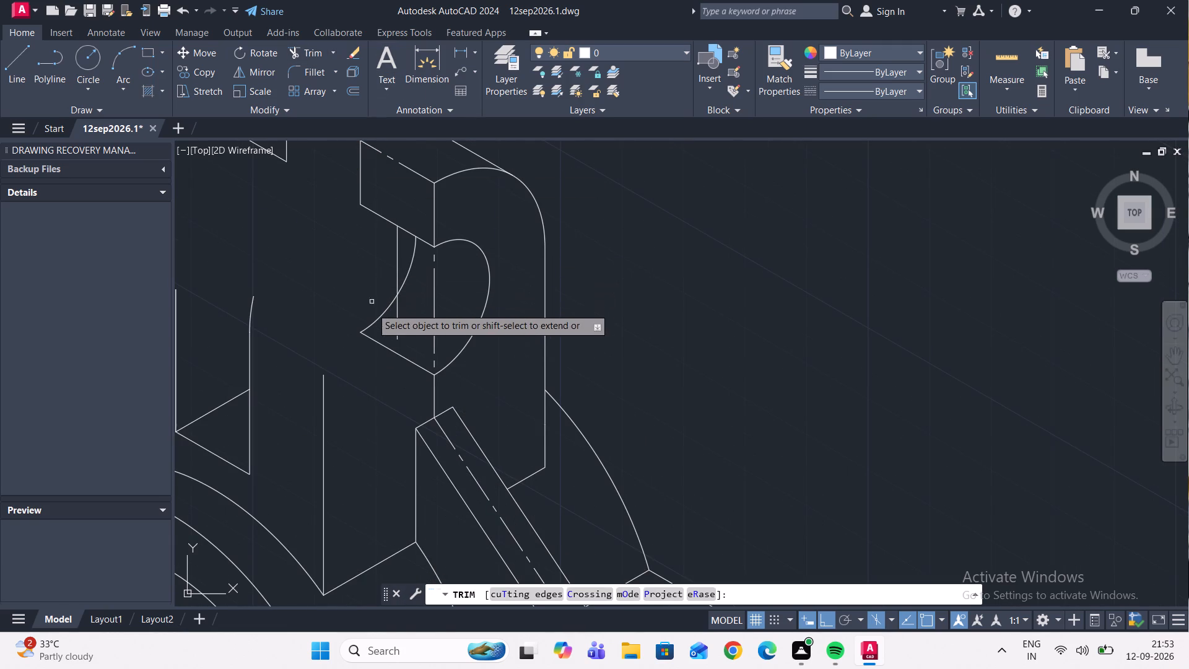
{"action": "left_click", "coordinate": [398, 325]}
{"action": "scroll", "coordinate": [417, 331], "scroll_direction": "down", "scroll_amount": 2}
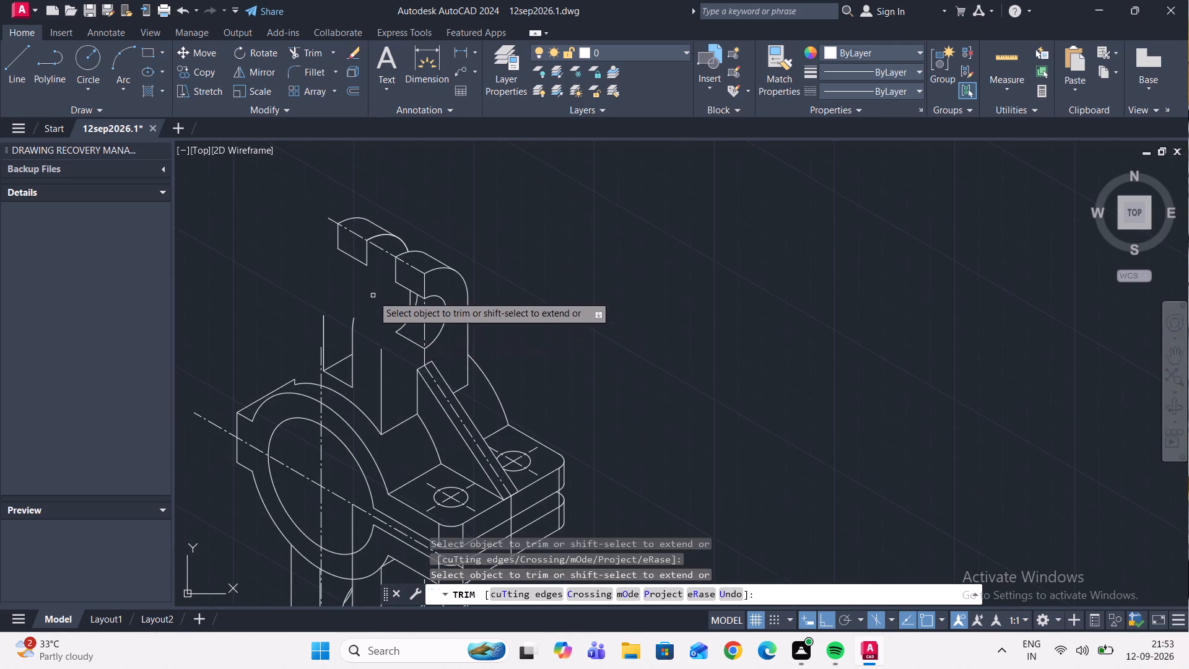
{"action": "scroll", "coordinate": [373, 294], "scroll_direction": "up", "scroll_amount": 1}
{"action": "key", "text": "Escape"}
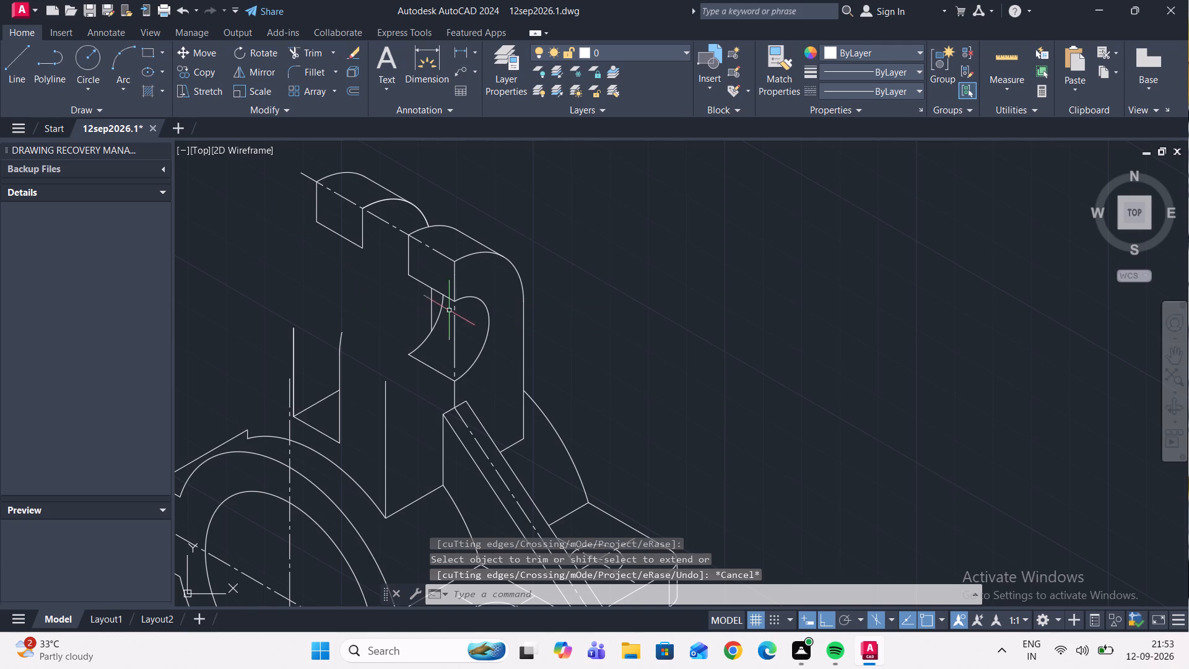
Copy the front lug's hole arc from its upper end to both lower corners of the rear lug's cut face.
{"action": "left_click", "coordinate": [488, 359]}
{"action": "left_click", "coordinate": [475, 349]}
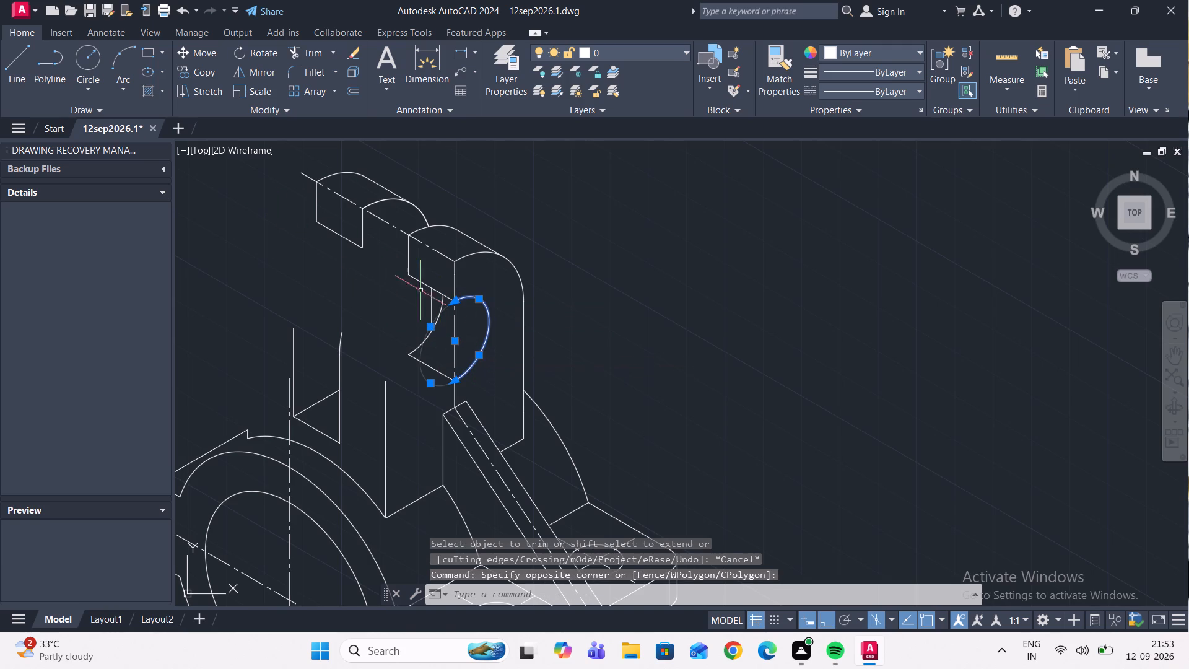
{"action": "left_click", "coordinate": [204, 77]}
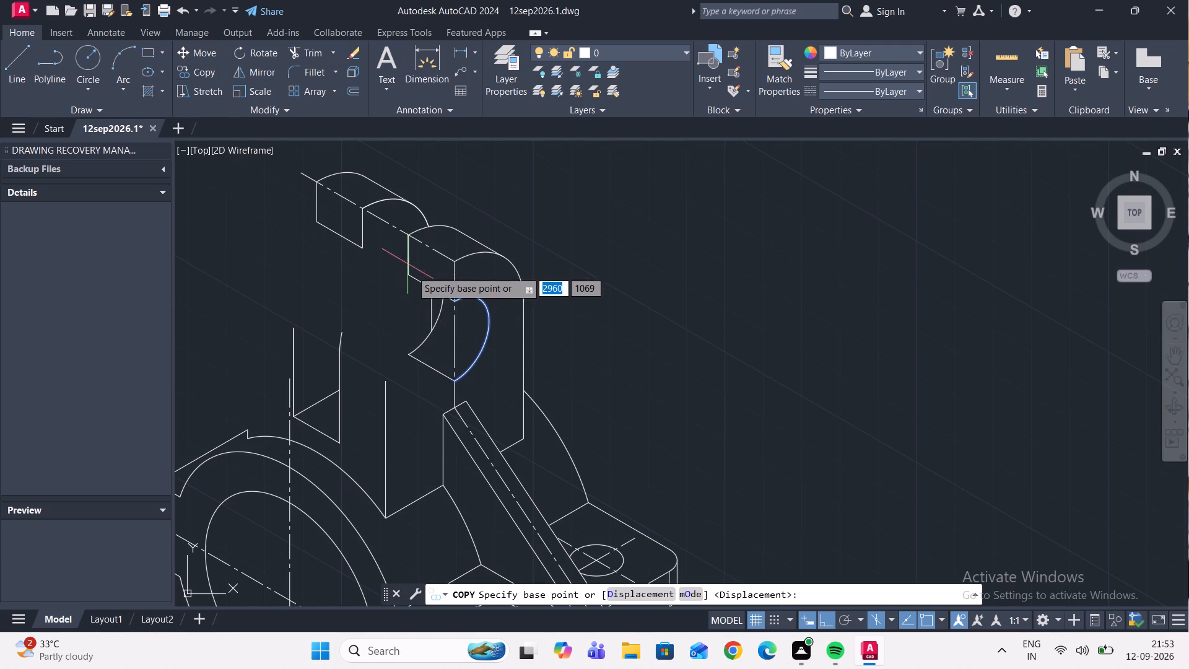
{"action": "scroll", "coordinate": [450, 304], "scroll_direction": "up", "scroll_amount": 2}
{"action": "left_click", "coordinate": [458, 299]}
{"action": "scroll", "coordinate": [319, 255], "scroll_direction": "down", "scroll_amount": 3}
{"action": "scroll", "coordinate": [291, 232], "scroll_direction": "up", "scroll_amount": 3}
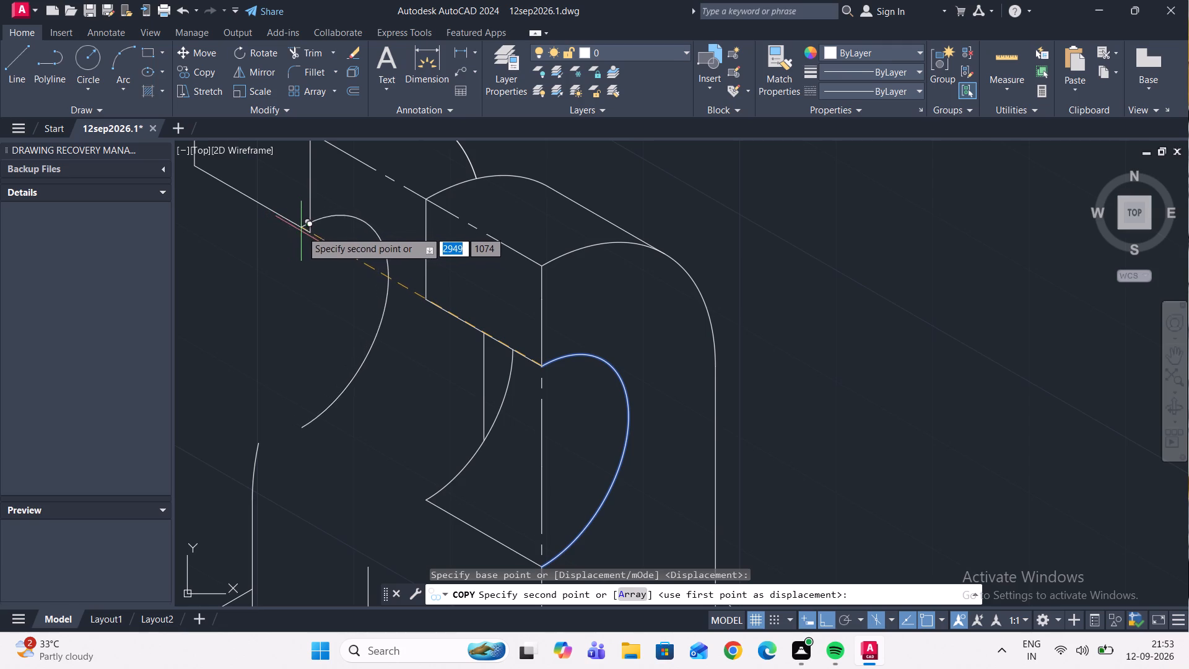
{"action": "left_click", "coordinate": [308, 234]}
{"action": "middle_click_drag", "start_coordinate": [224, 214], "coordinate": [237, 239]}
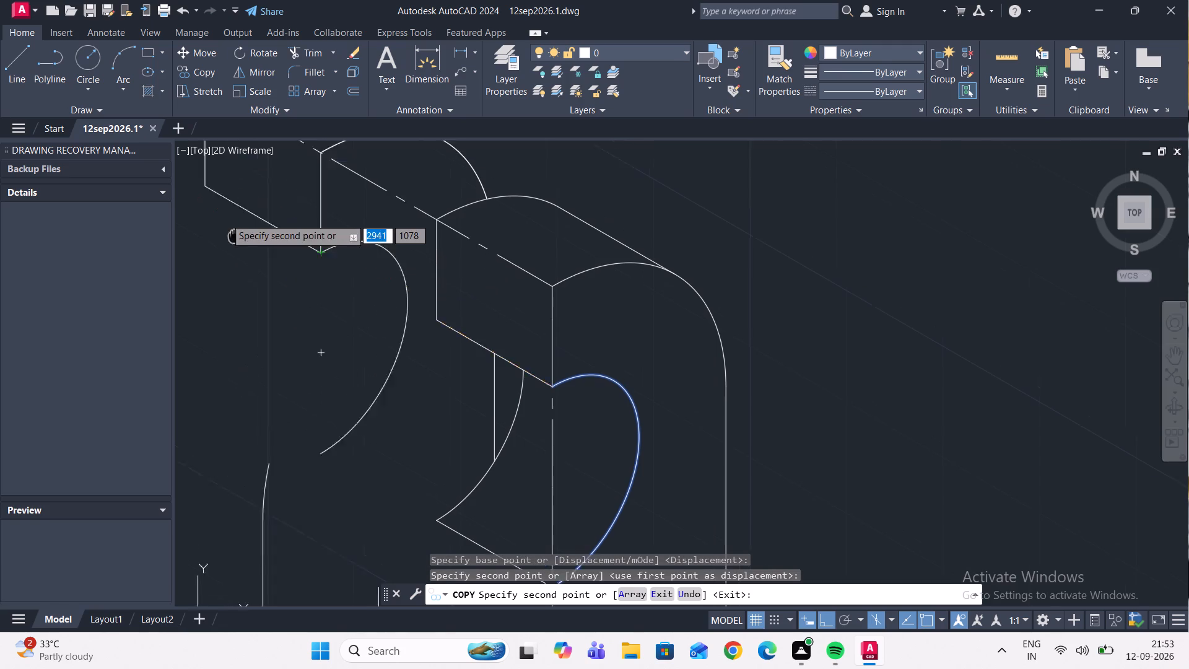
{"action": "middle_click_drag", "start_coordinate": [237, 239], "coordinate": [289, 306]}
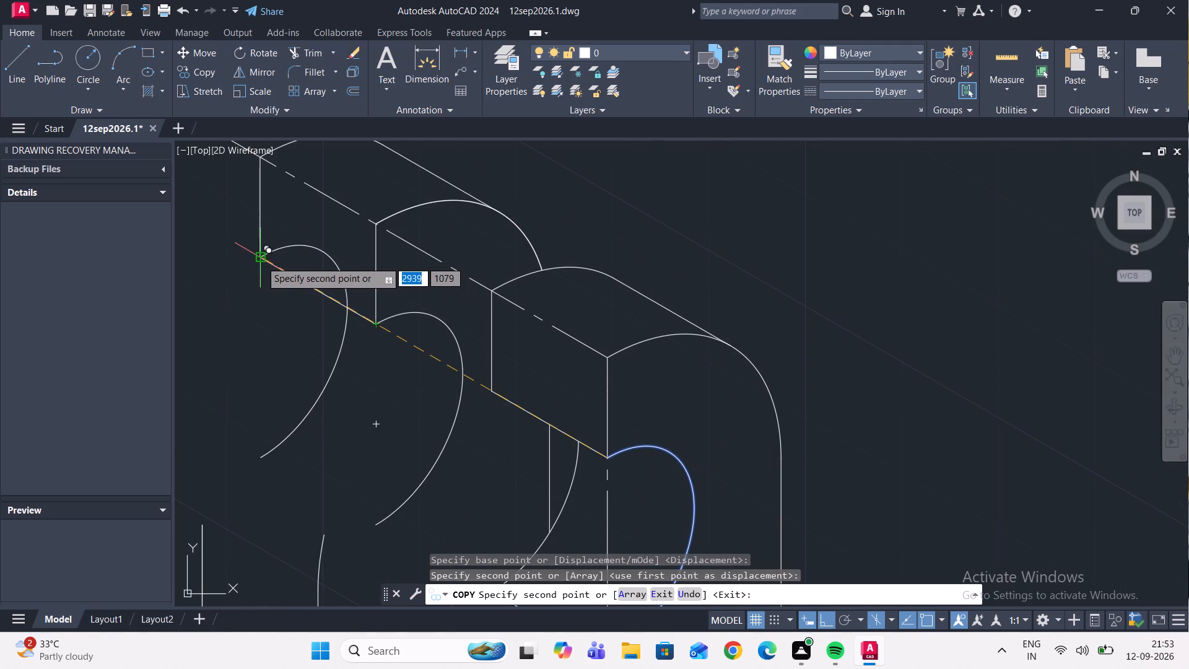
{"action": "left_click", "coordinate": [260, 260]}
{"action": "key", "text": "Escape"}
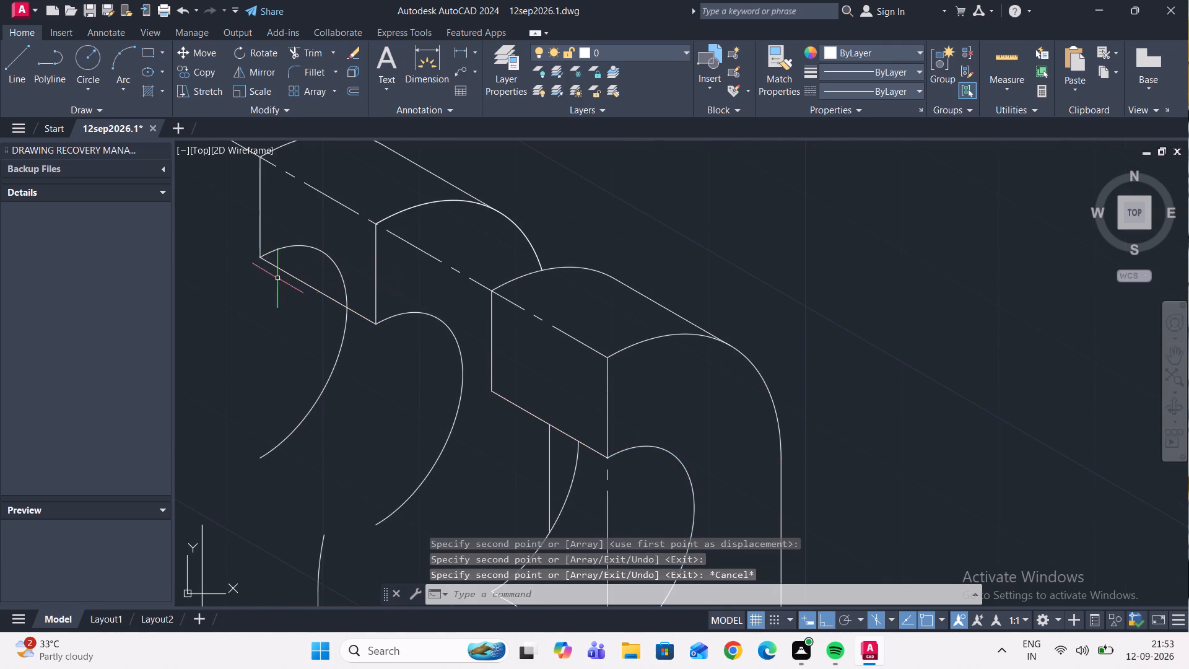
Draw a line at 150° joining the lower ends of the rear lug's two hole arcs.
{"action": "scroll", "coordinate": [296, 279], "scroll_direction": "down", "scroll_amount": 2}
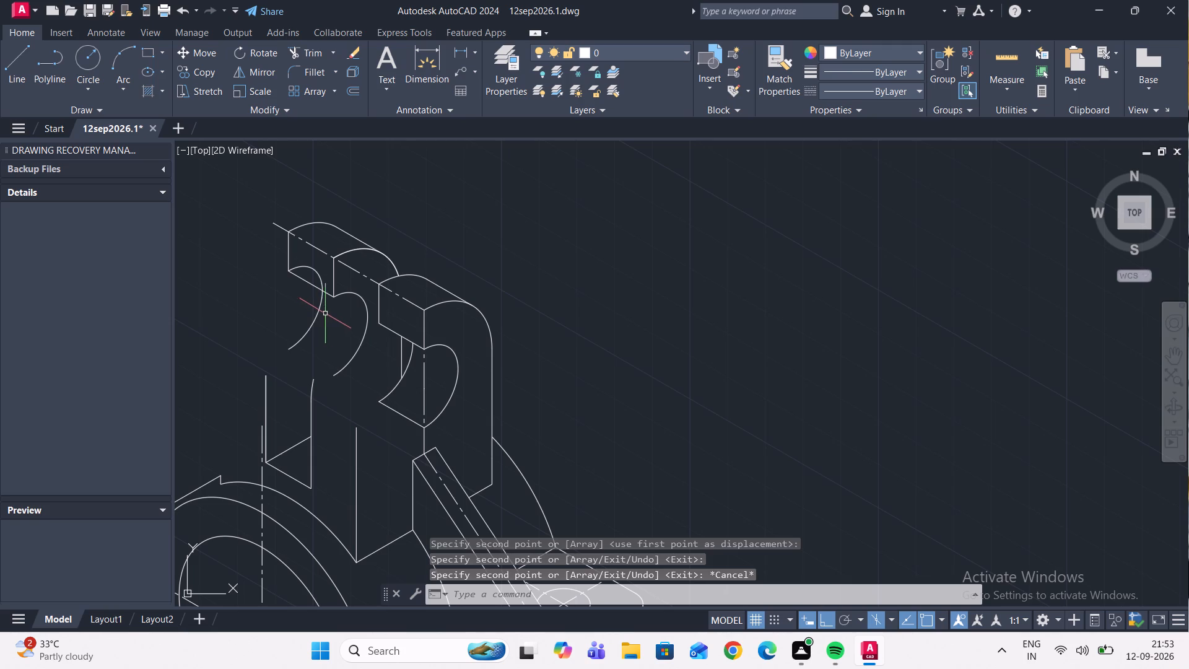
{"action": "left_click", "coordinate": [21, 69]}
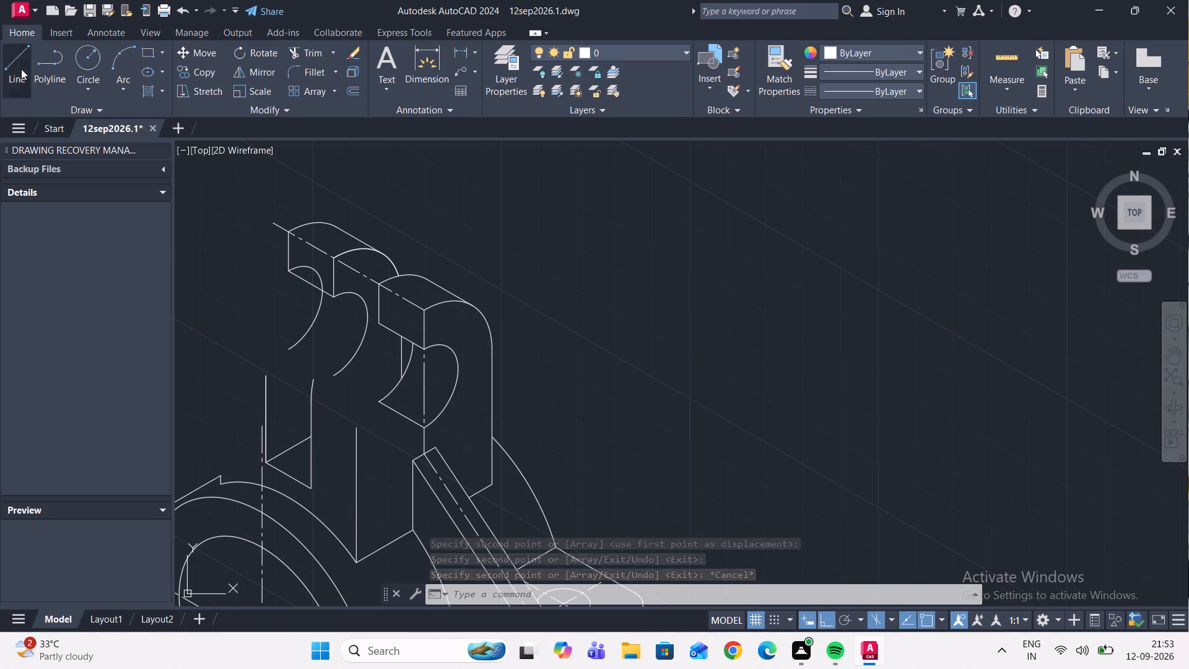
{"action": "scroll", "coordinate": [380, 398], "scroll_direction": "up", "scroll_amount": 1}
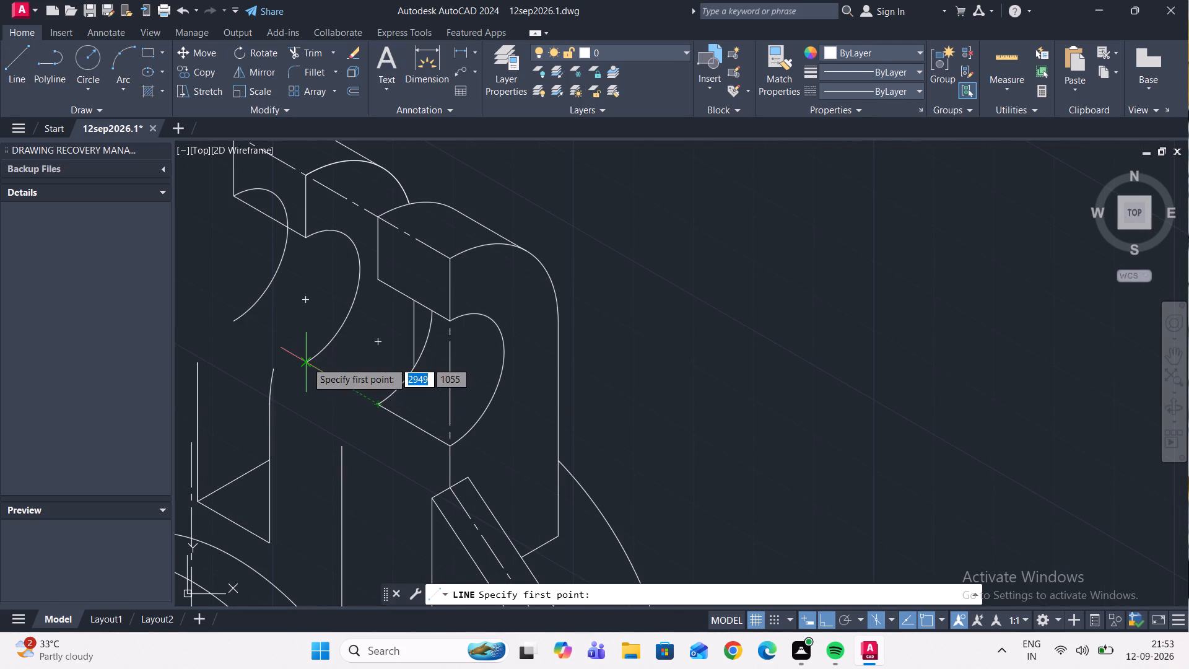
{"action": "left_click", "coordinate": [307, 362]}
{"action": "scroll", "coordinate": [242, 313], "scroll_direction": "up", "scroll_amount": 2}
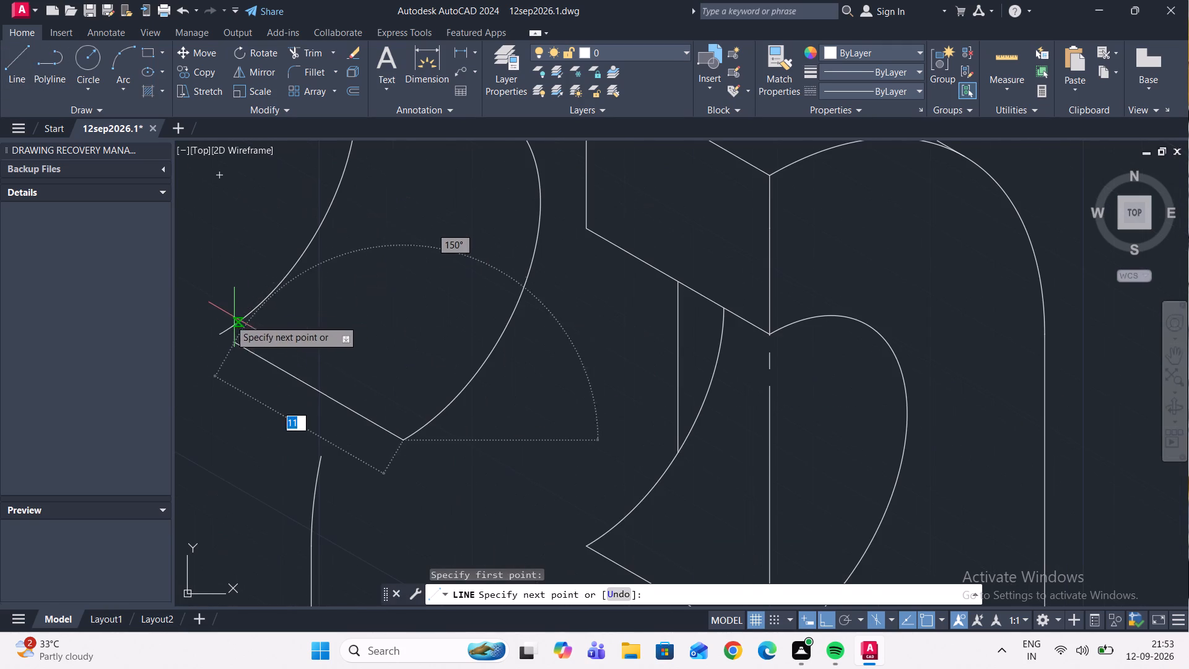
{"action": "left_click", "coordinate": [222, 334]}
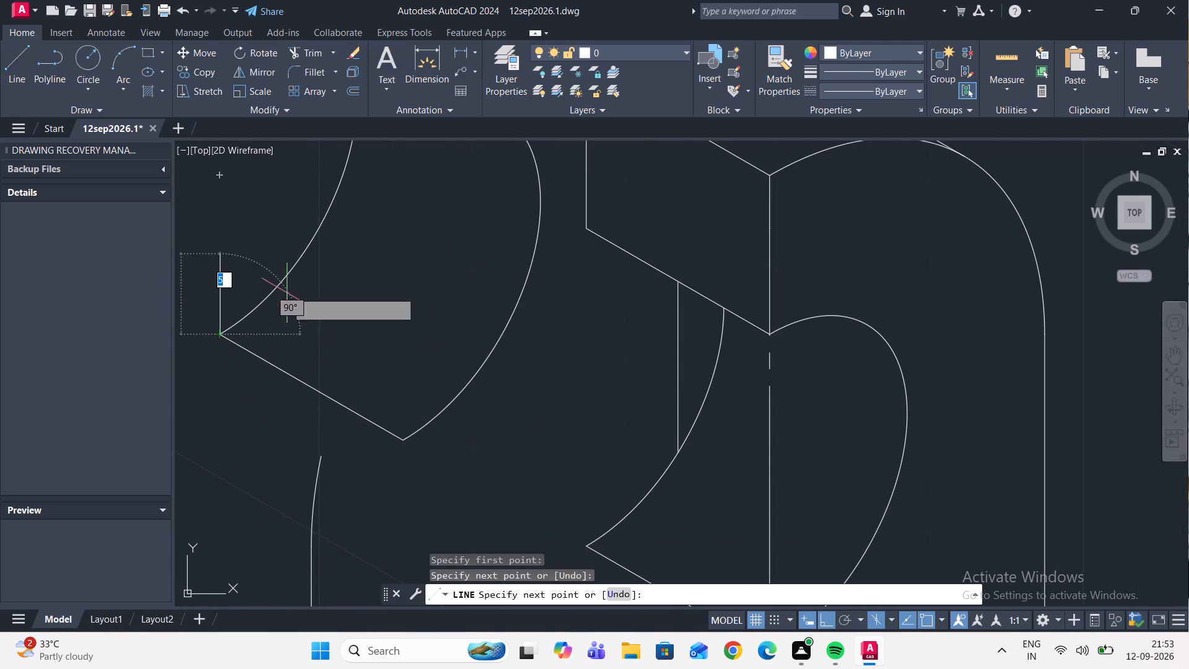
{"action": "scroll", "coordinate": [337, 359], "scroll_direction": "down", "scroll_amount": 3}
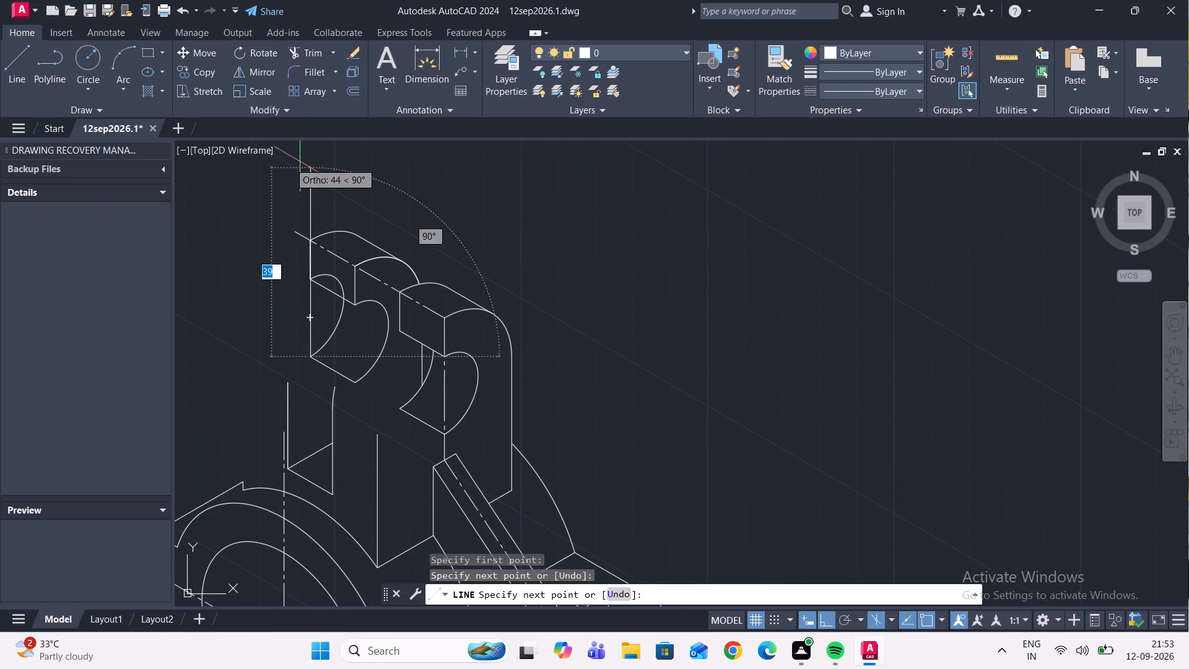
Trim the upper part of the rear lug's back hole arc where it crosses the cut face.
{"action": "left_click", "coordinate": [303, 53]}
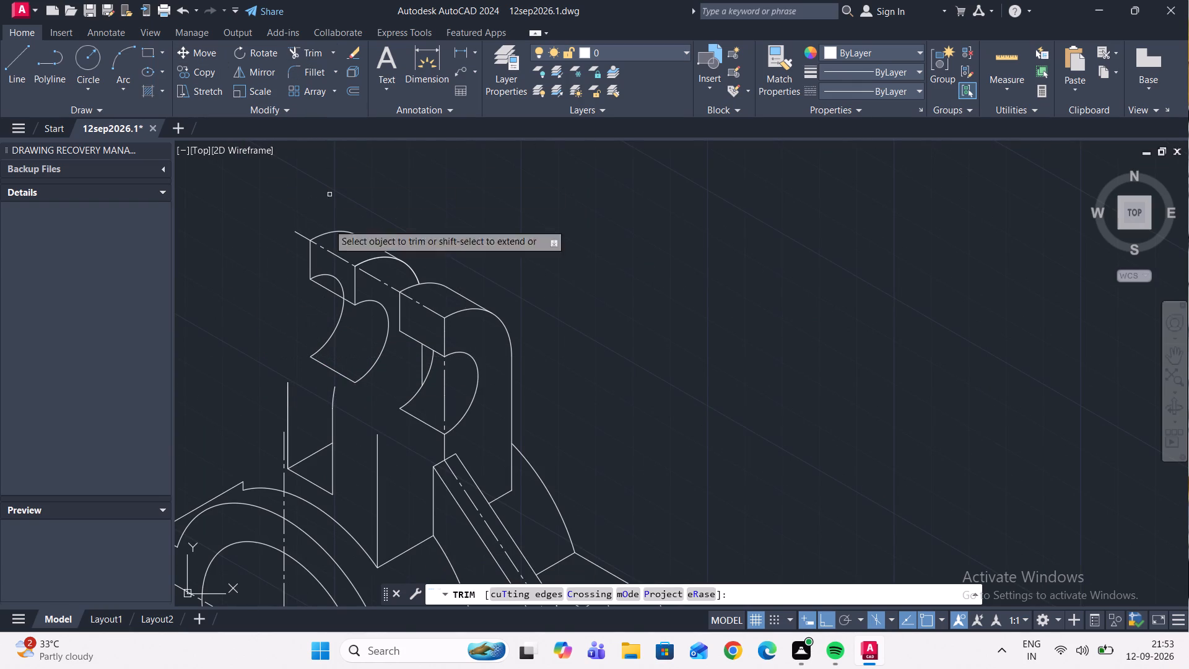
{"action": "scroll", "coordinate": [328, 299], "scroll_direction": "up", "scroll_amount": 2}
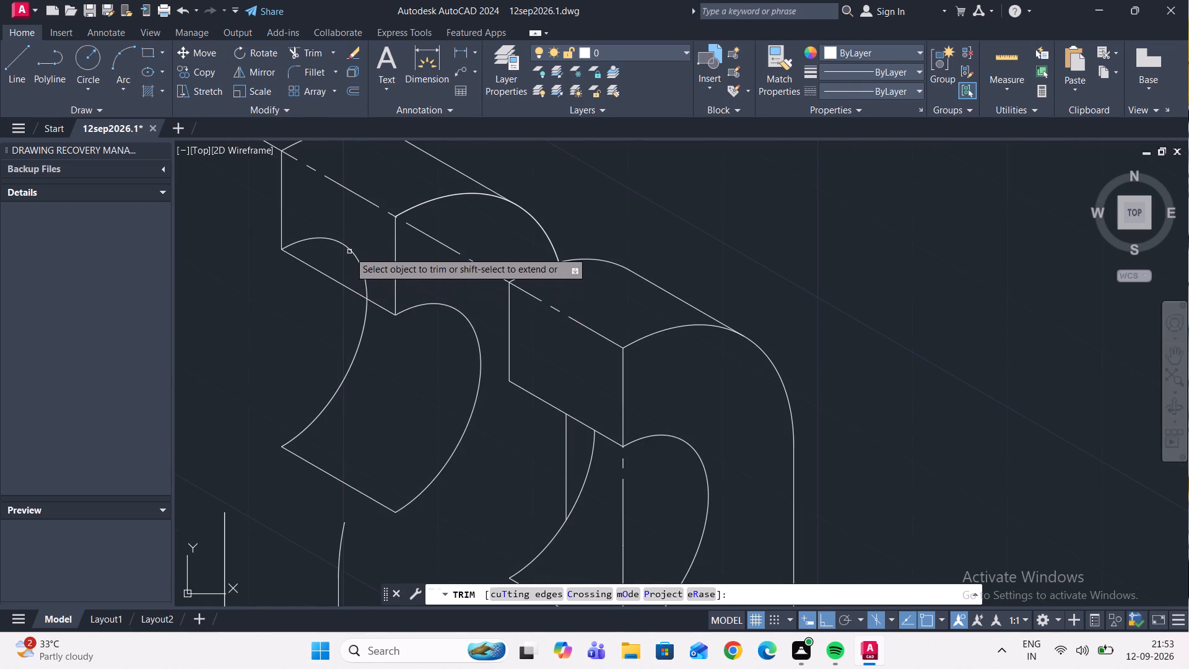
{"action": "left_click", "coordinate": [351, 250]}
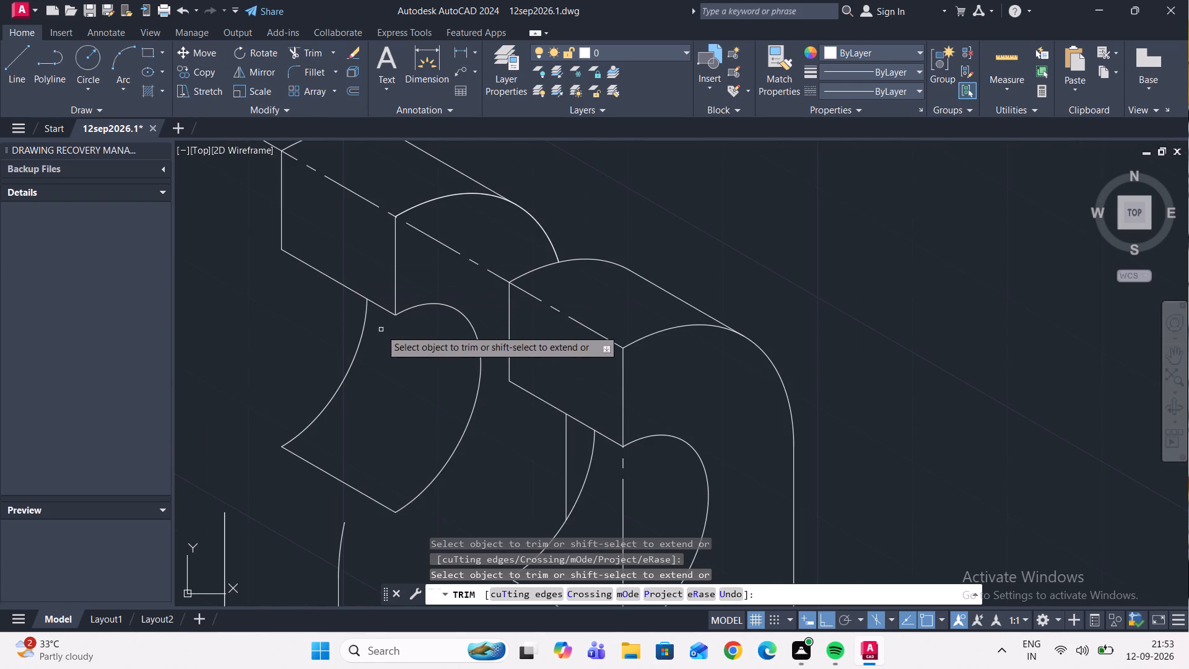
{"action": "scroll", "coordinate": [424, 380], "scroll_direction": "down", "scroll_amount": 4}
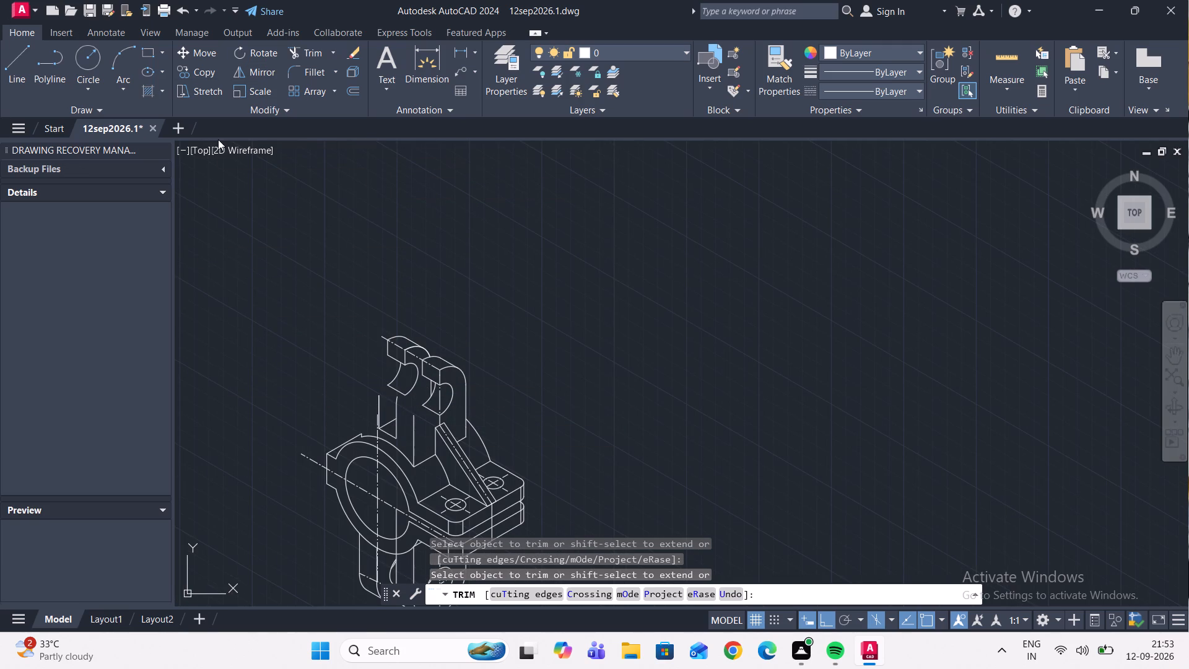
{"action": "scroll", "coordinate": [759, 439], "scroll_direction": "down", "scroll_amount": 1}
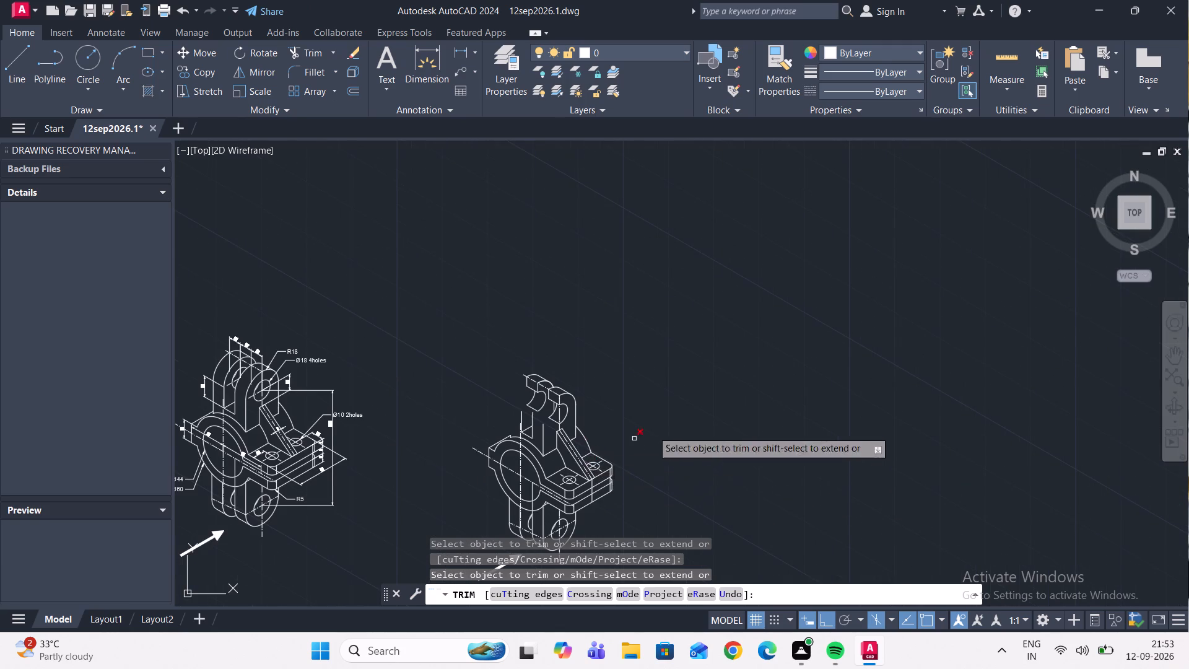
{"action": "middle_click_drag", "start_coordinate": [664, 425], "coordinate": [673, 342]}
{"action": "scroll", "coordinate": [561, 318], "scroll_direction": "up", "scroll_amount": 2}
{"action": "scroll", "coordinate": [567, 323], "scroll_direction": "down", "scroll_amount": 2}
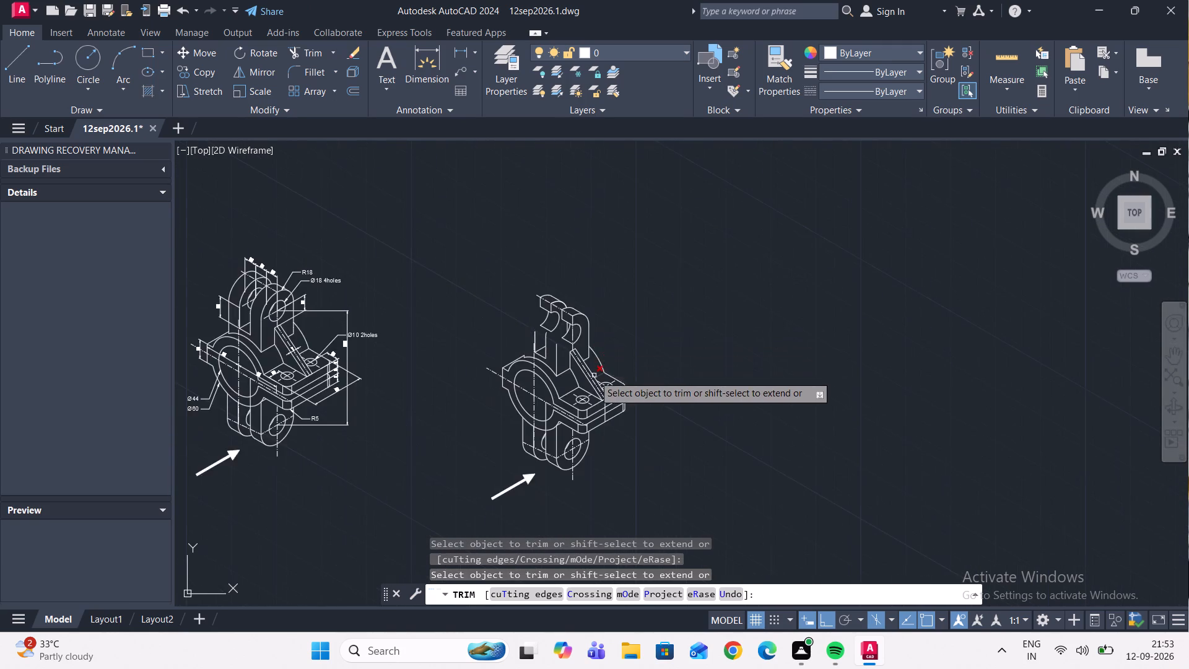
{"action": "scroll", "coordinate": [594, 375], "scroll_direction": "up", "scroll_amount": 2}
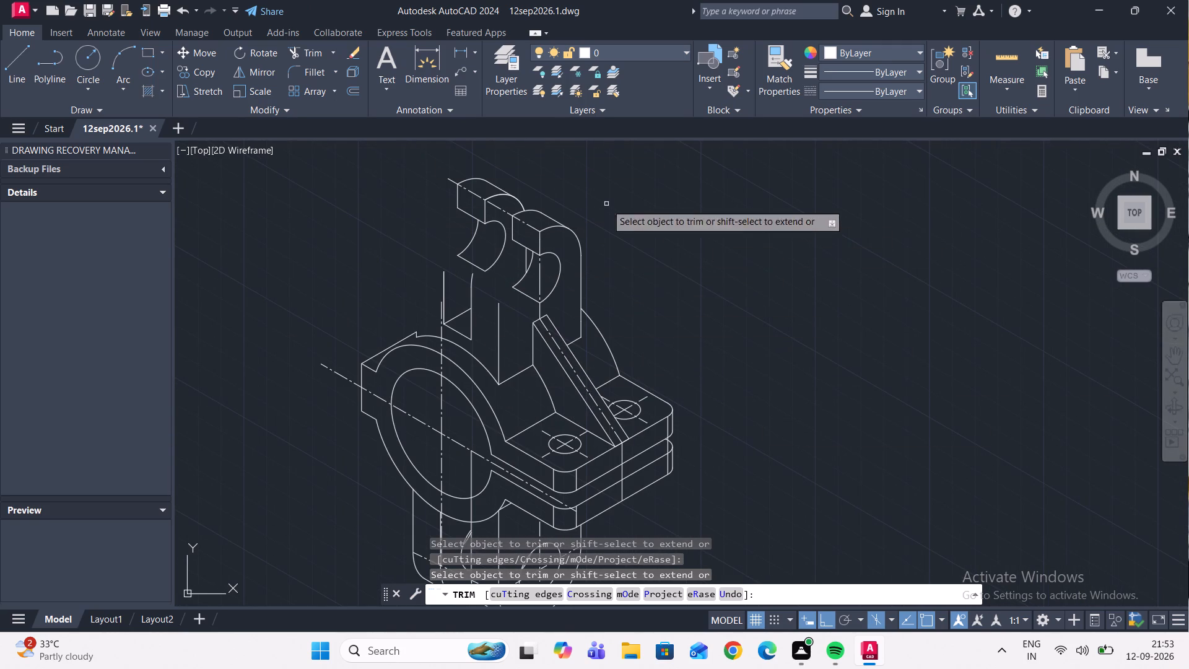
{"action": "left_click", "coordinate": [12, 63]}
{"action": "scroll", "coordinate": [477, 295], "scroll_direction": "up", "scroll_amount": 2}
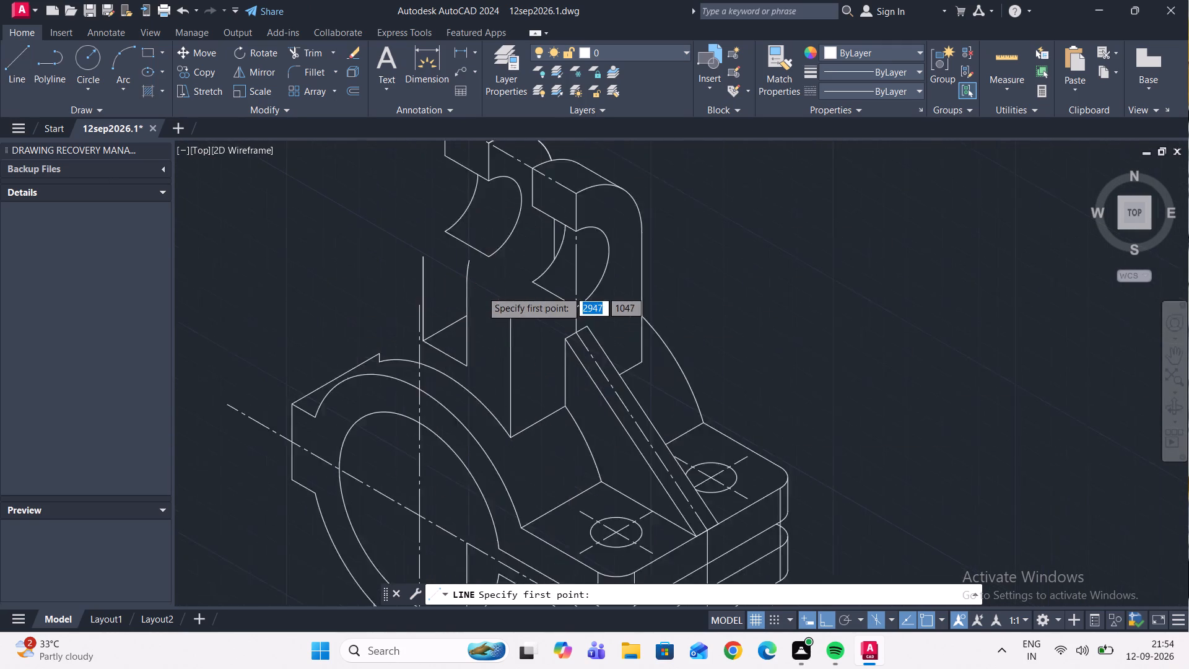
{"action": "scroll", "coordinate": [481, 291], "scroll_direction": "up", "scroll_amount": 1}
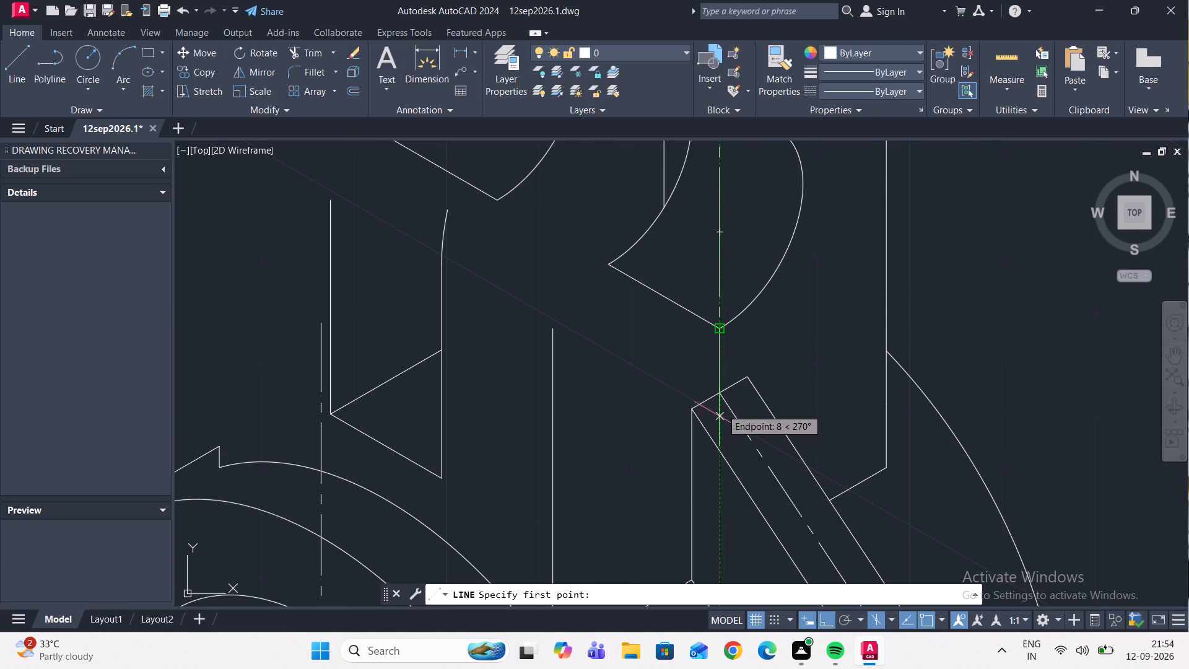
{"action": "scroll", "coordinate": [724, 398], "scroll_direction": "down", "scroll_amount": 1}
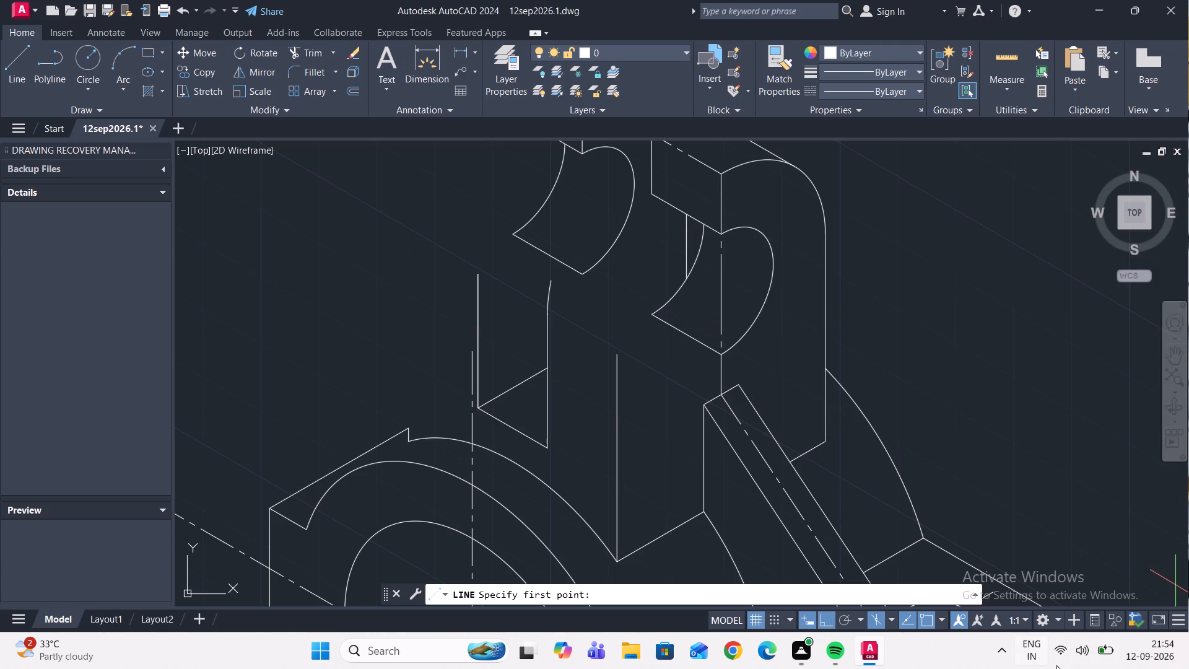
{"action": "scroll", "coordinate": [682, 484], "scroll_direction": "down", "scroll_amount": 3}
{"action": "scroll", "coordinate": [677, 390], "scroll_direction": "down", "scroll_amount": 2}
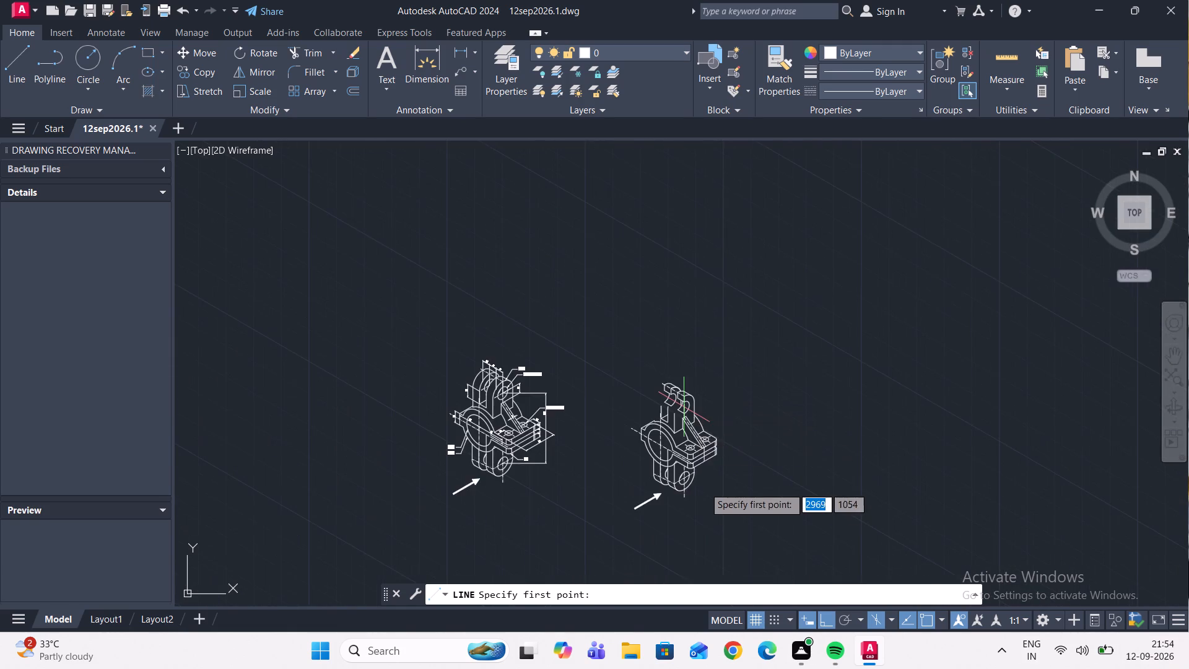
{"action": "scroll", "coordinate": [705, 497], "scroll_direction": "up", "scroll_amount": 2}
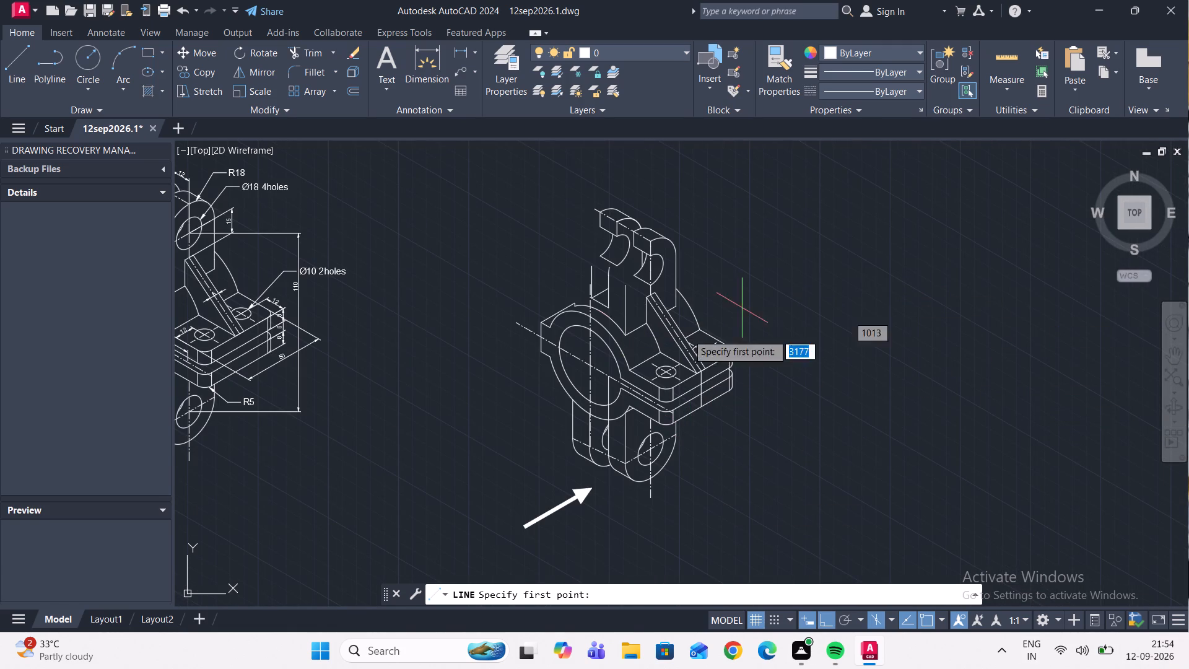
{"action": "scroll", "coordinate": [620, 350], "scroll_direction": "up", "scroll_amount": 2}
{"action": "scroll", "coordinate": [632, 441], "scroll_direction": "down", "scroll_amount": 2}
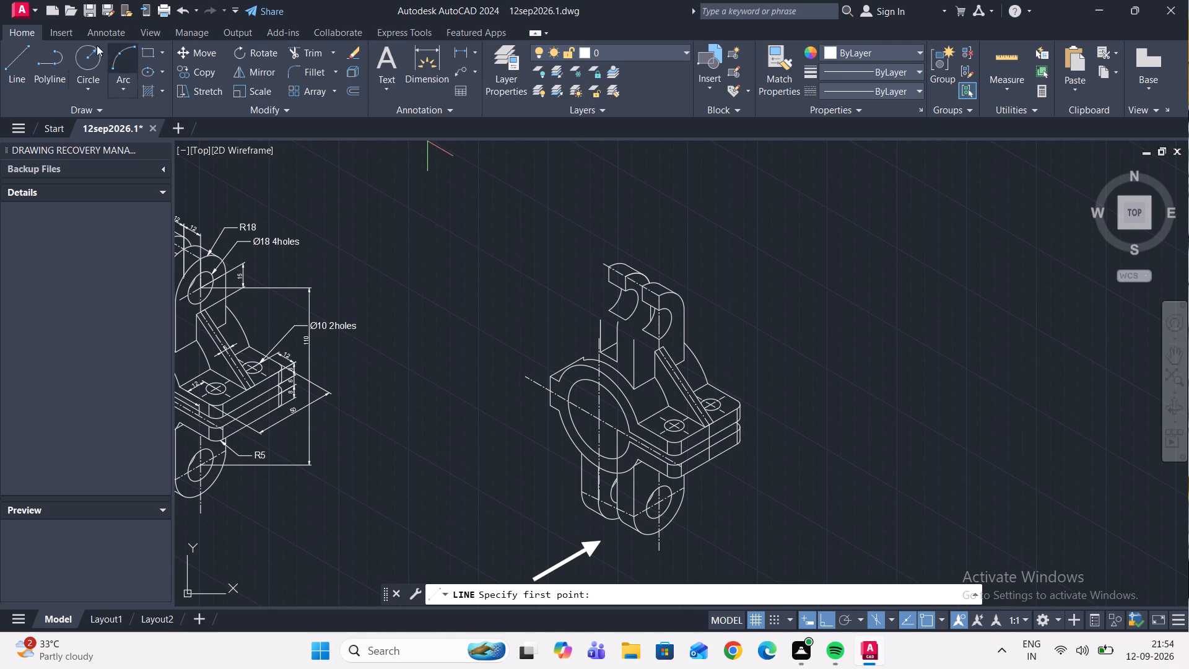
Draw a vertical line down from the upper end of the rib's centre line, roughly as long as the rib's front vertical edge.
{"action": "left_click", "coordinate": [32, 56]}
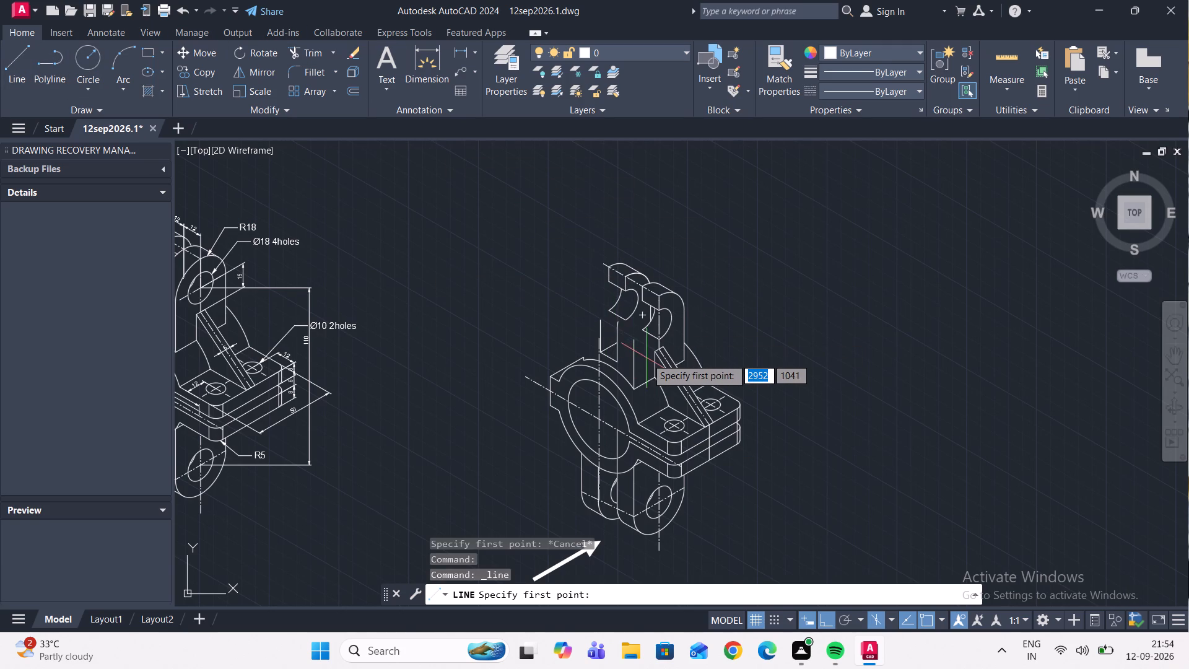
{"action": "scroll", "coordinate": [647, 358], "scroll_direction": "up", "scroll_amount": 3}
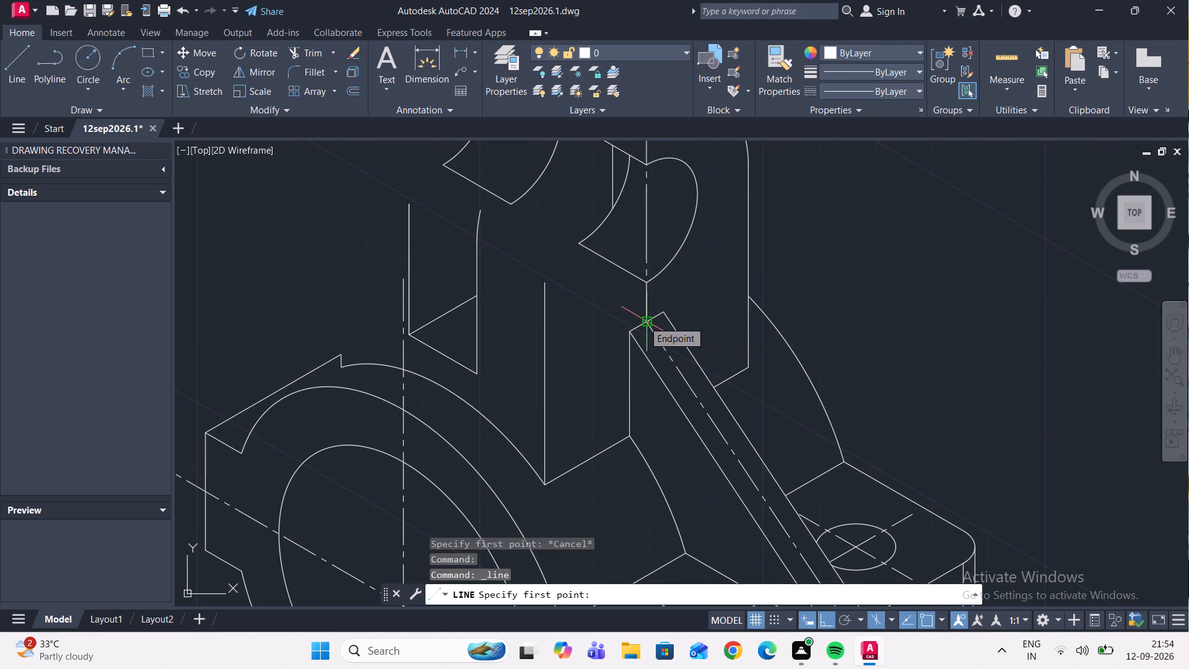
{"action": "left_click", "coordinate": [647, 321]}
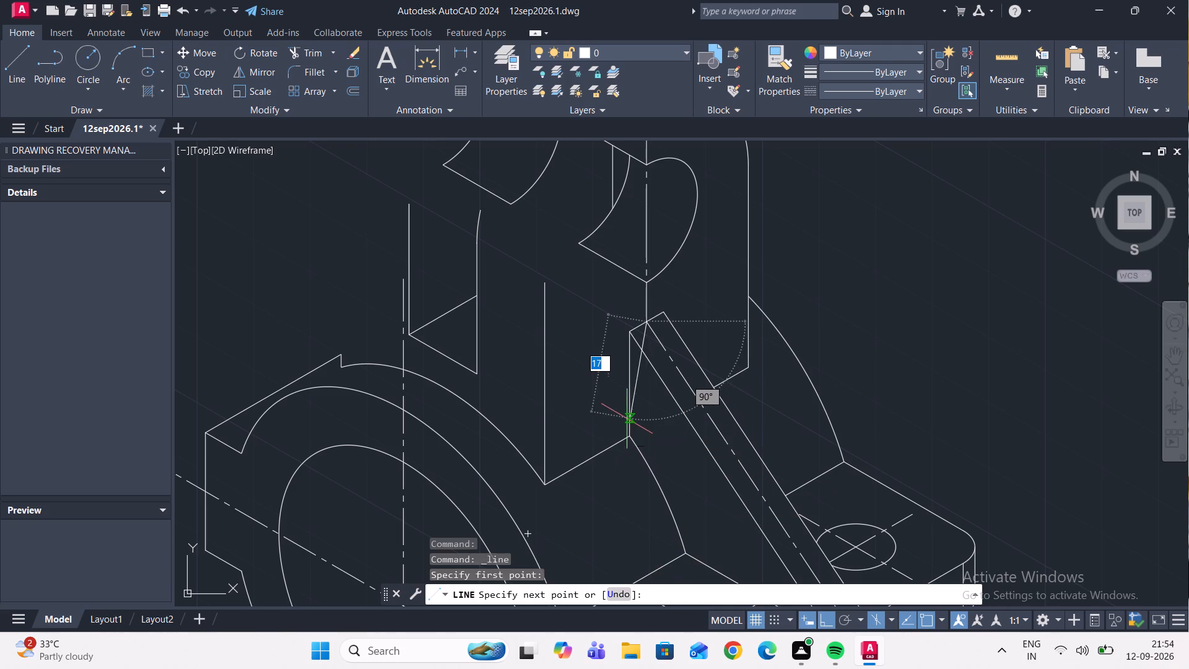
{"action": "scroll", "coordinate": [627, 419], "scroll_direction": "up", "scroll_amount": 2}
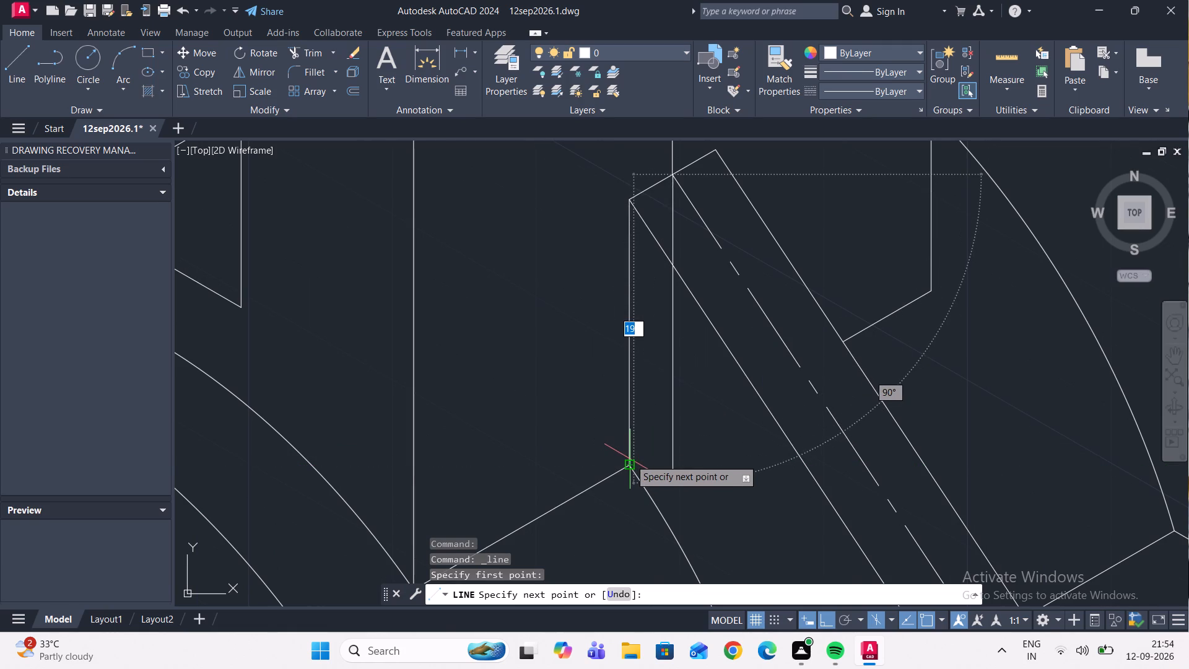
{"action": "scroll", "coordinate": [628, 467], "scroll_direction": "up", "scroll_amount": 4}
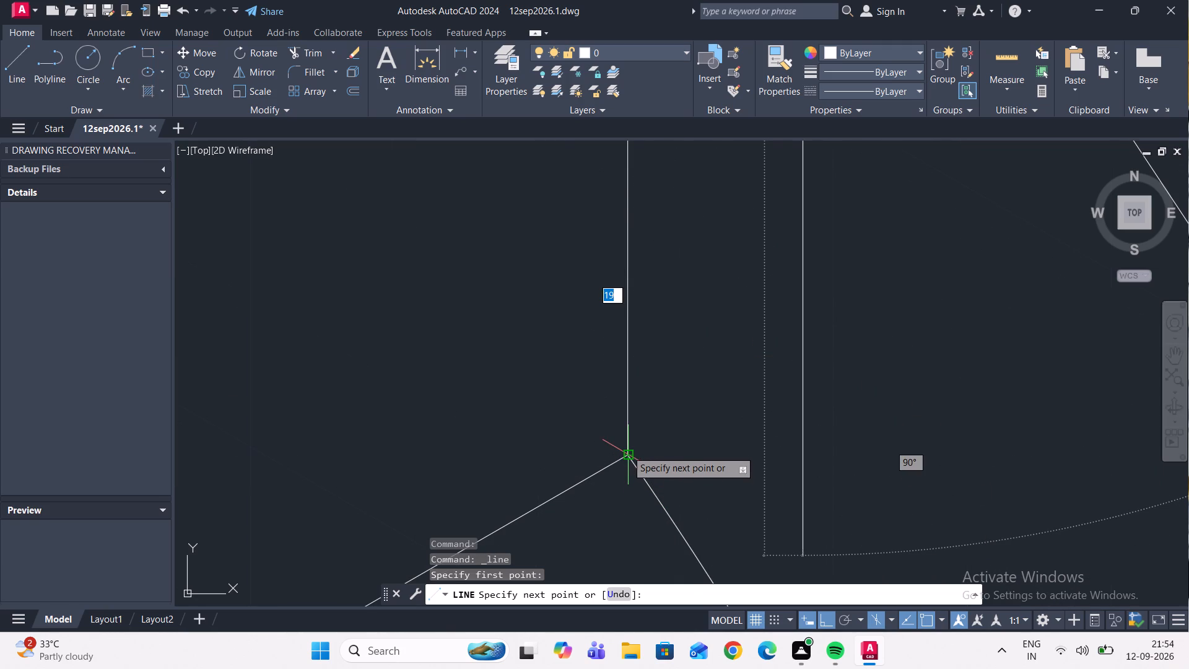
{"action": "left_click", "coordinate": [661, 431]}
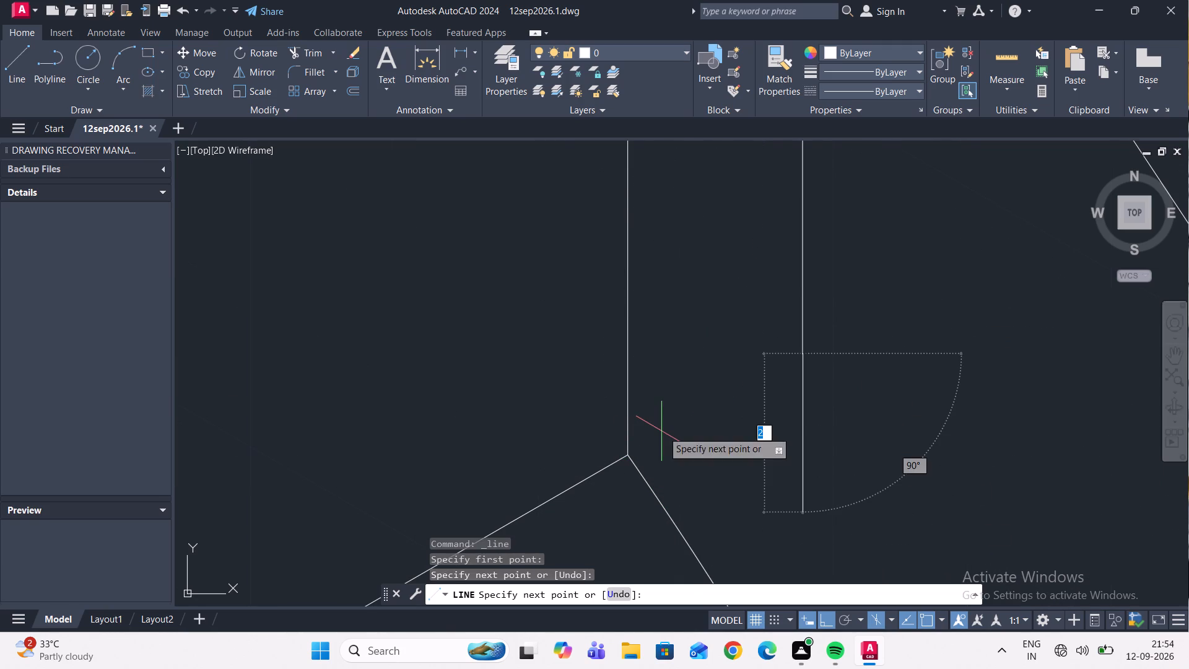
{"action": "scroll", "coordinate": [888, 436], "scroll_direction": "down", "scroll_amount": 2}
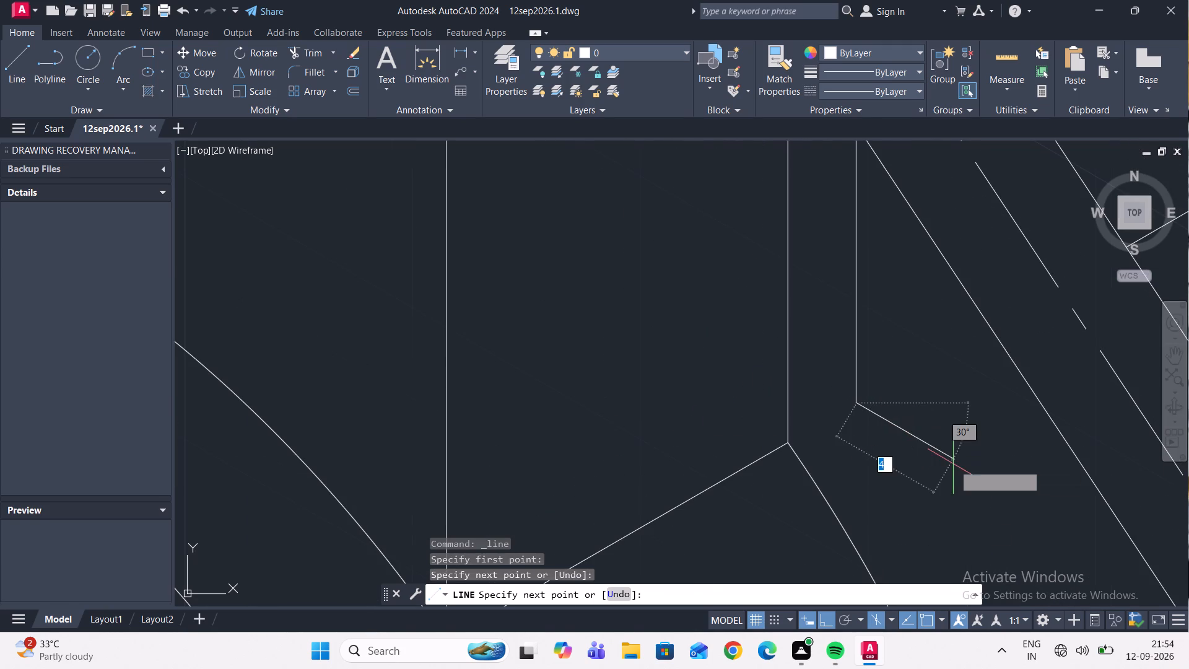
{"action": "key", "text": "Escape"}
Copy the curved edge below the rib's front vertical edge from its upper end to the lower end of the new vertical line.
{"action": "scroll", "coordinate": [938, 470], "scroll_direction": "down", "scroll_amount": 2}
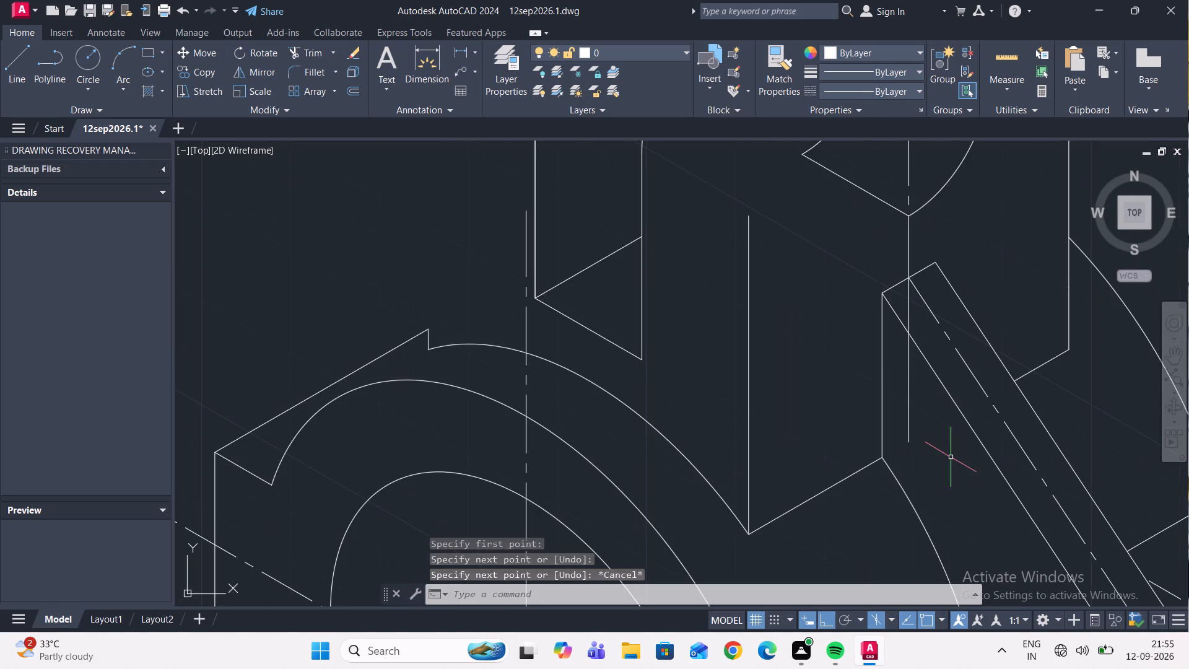
{"action": "scroll", "coordinate": [933, 476], "scroll_direction": "down", "scroll_amount": 2}
{"action": "scroll", "coordinate": [949, 527], "scroll_direction": "up", "scroll_amount": 1}
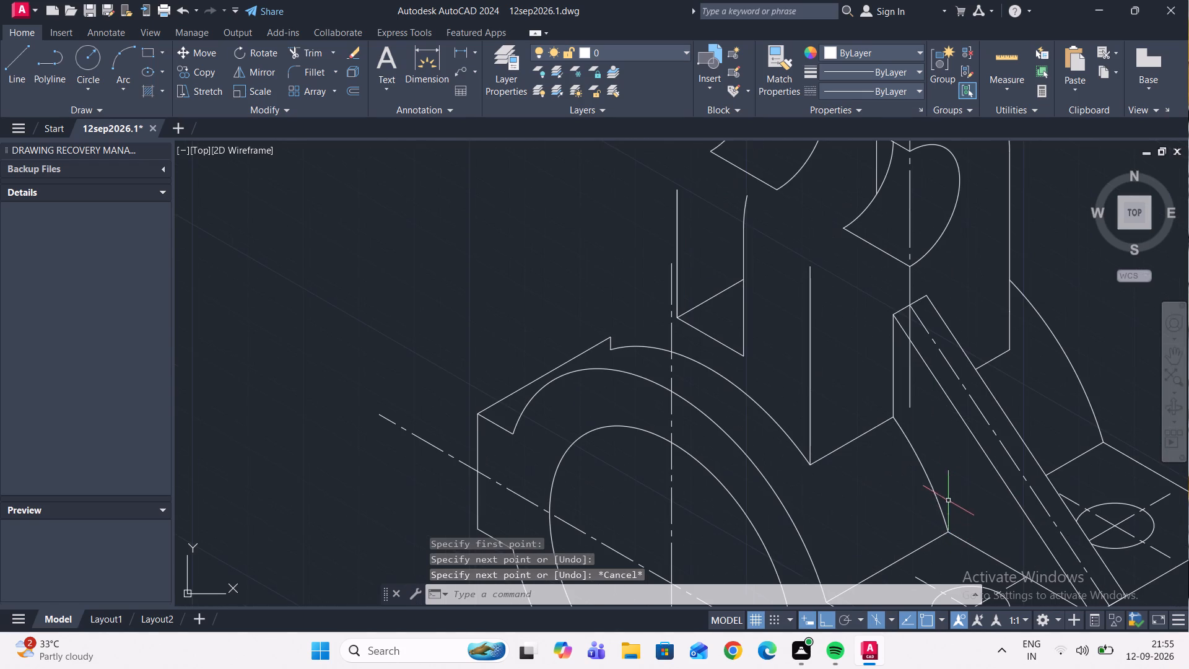
{"action": "left_click", "coordinate": [939, 502]}
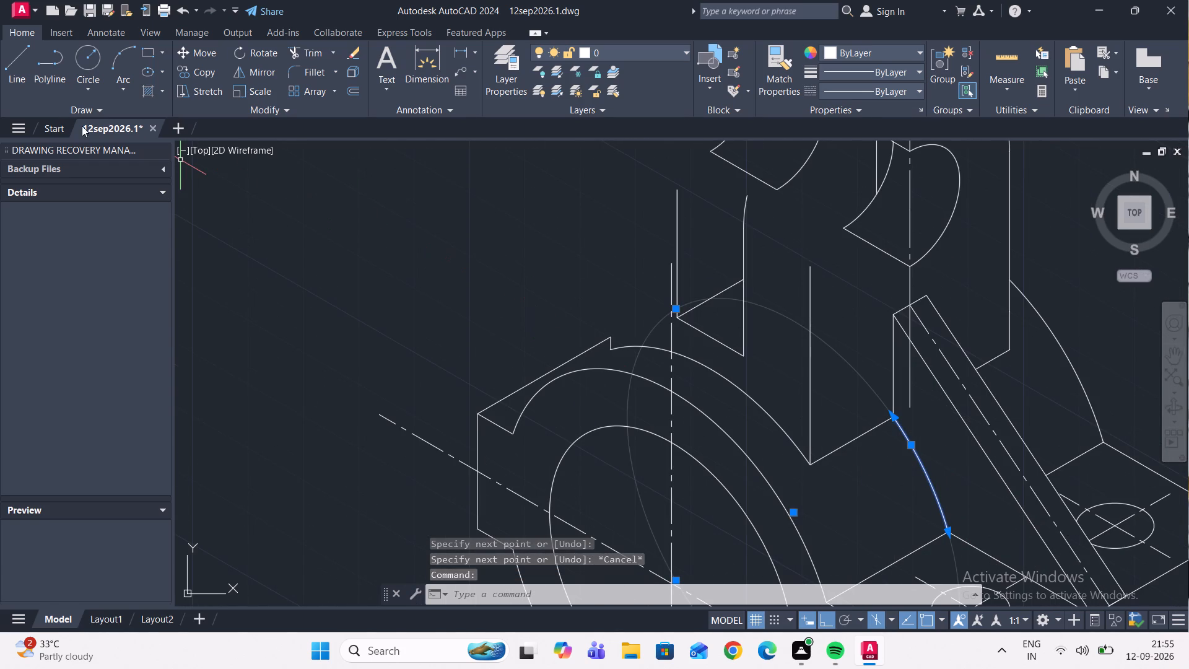
{"action": "left_click", "coordinate": [211, 69]}
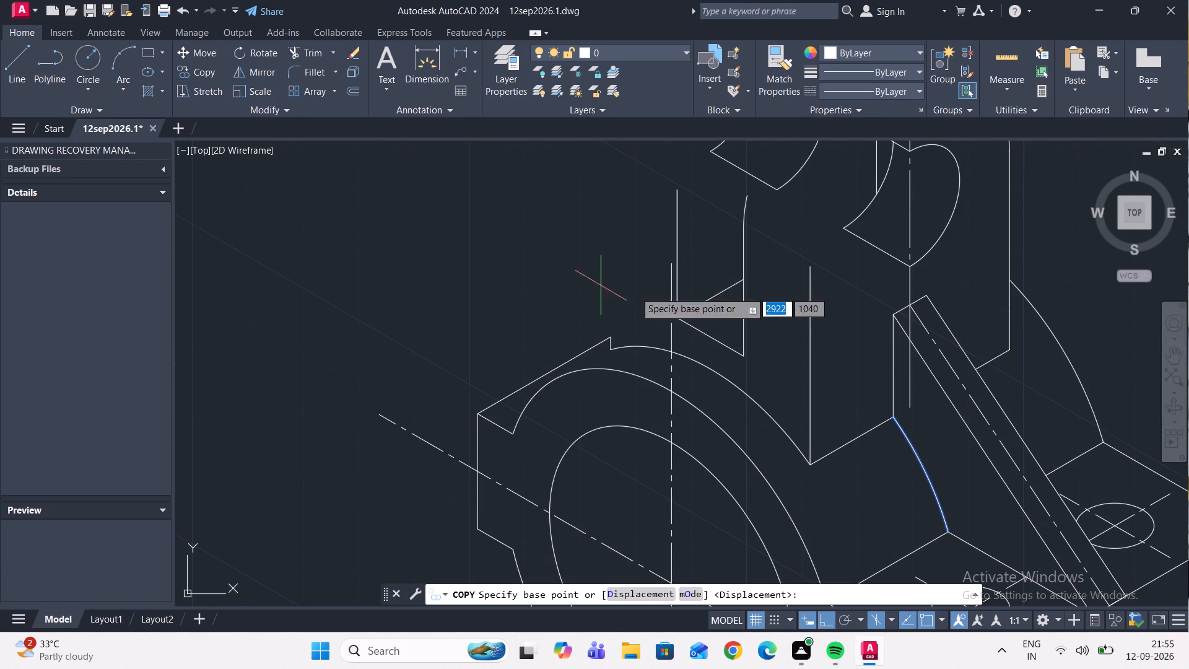
{"action": "scroll", "coordinate": [939, 414], "scroll_direction": "up", "scroll_amount": 2}
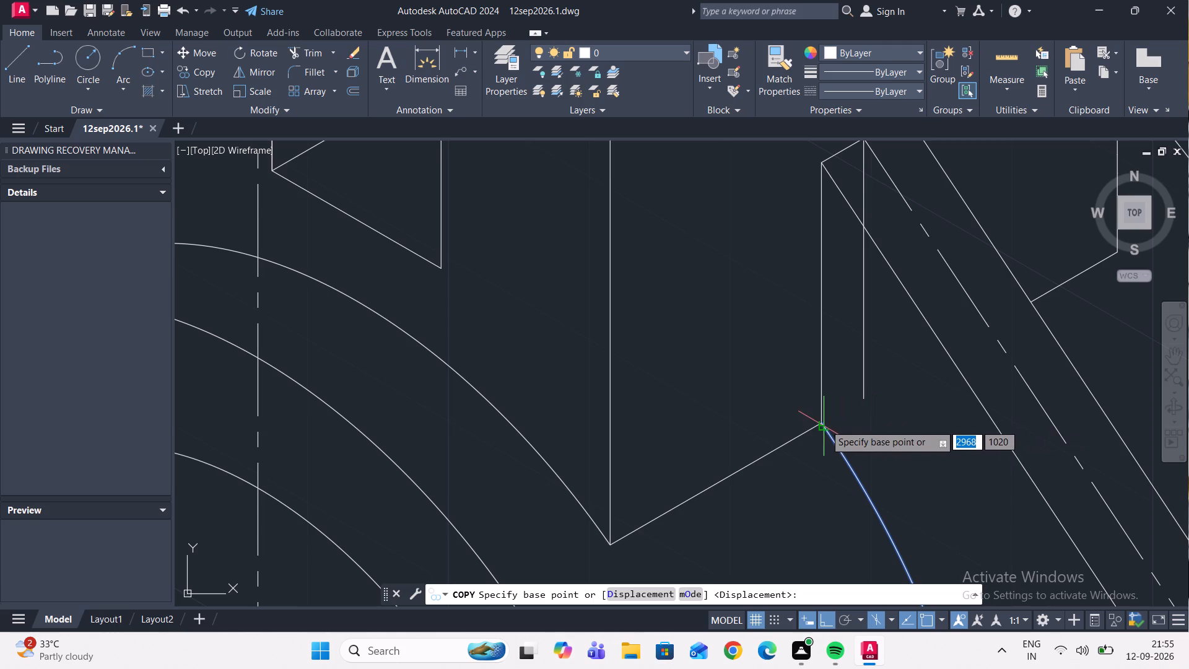
{"action": "scroll", "coordinate": [825, 419], "scroll_direction": "up", "scroll_amount": 2}
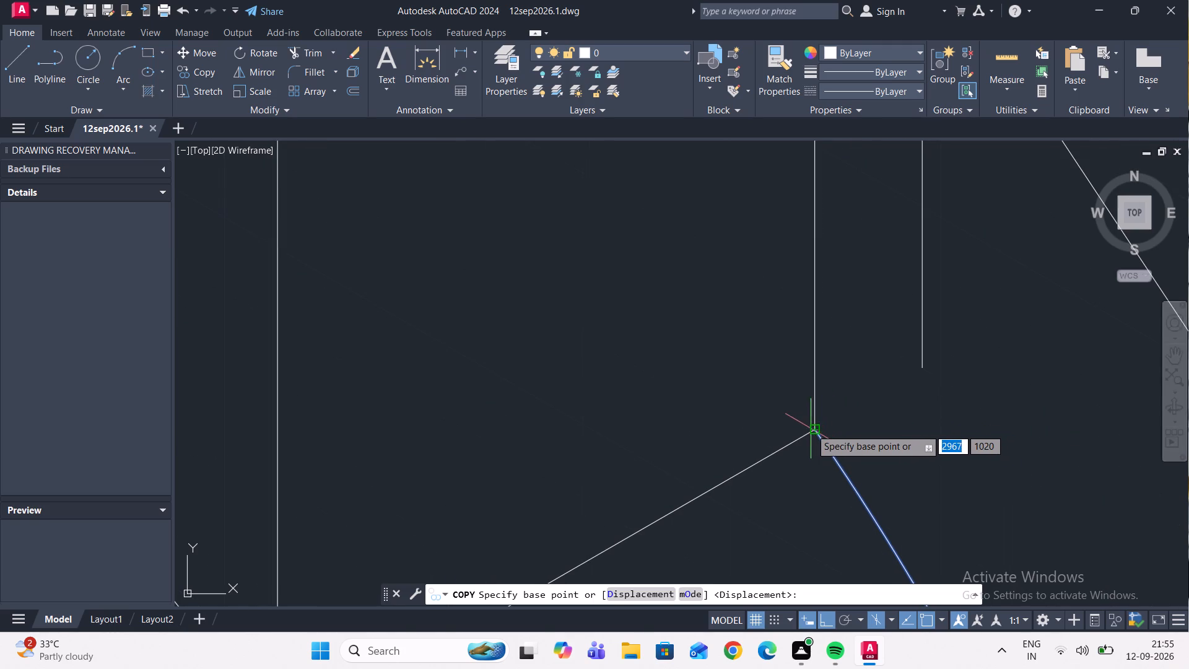
{"action": "left_click", "coordinate": [811, 429]}
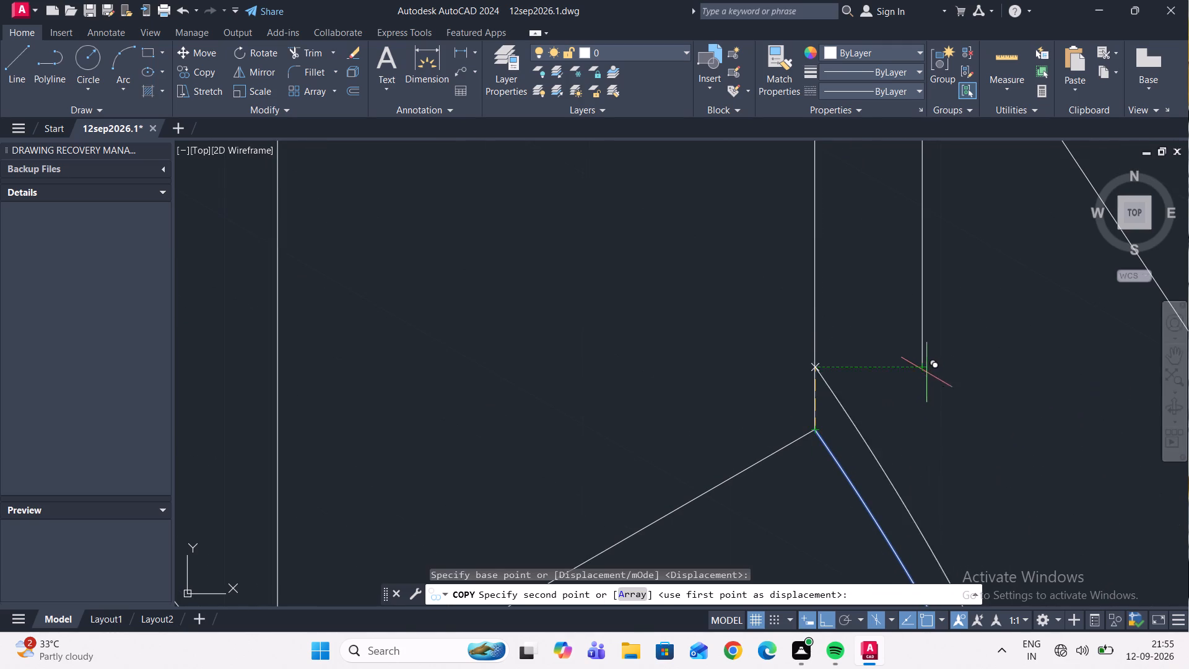
{"action": "left_click", "coordinate": [922, 372]}
{"action": "scroll", "coordinate": [981, 361], "scroll_direction": "down", "scroll_amount": 2}
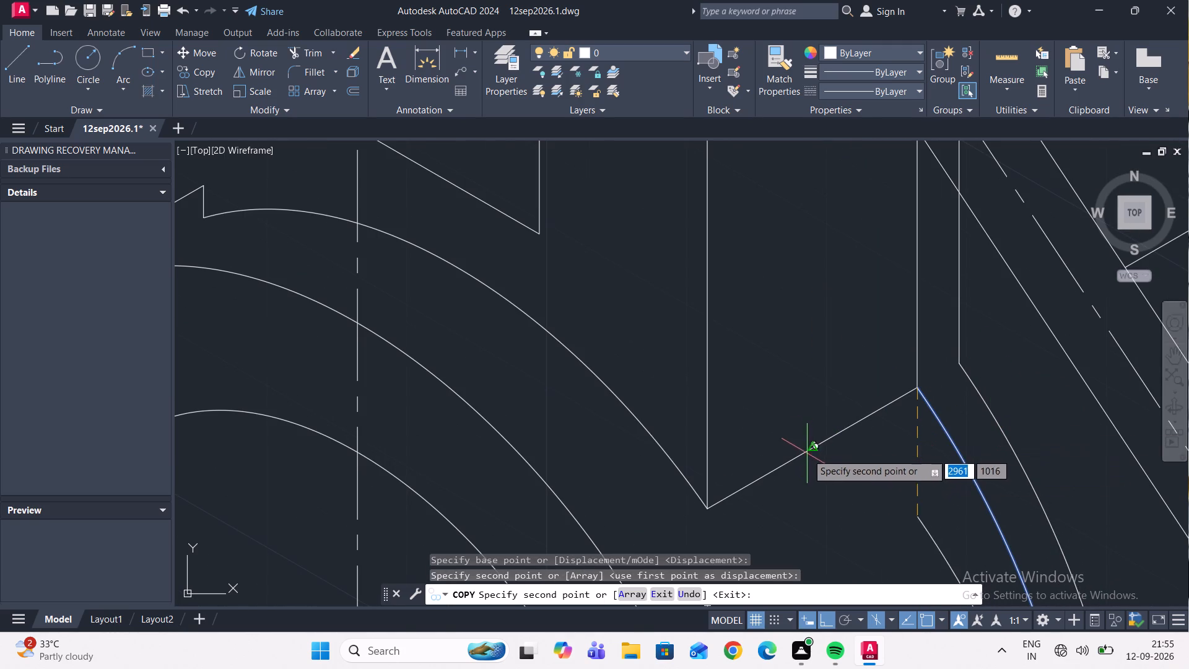
{"action": "key", "text": "Escape"}
Draw a line at 30° in the top isoplane joining the original curved edge's lower end to the copied arc's lower end.
{"action": "scroll", "coordinate": [901, 377], "scroll_direction": "down", "scroll_amount": 3}
{"action": "scroll", "coordinate": [945, 449], "scroll_direction": "up", "scroll_amount": 1}
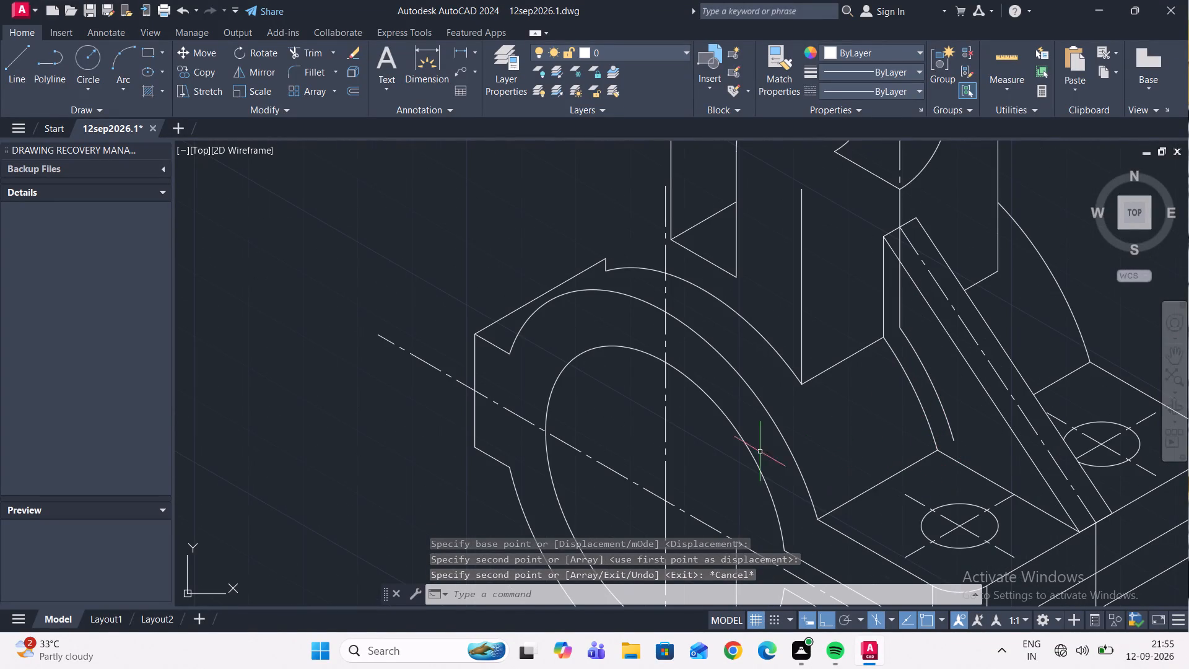
{"action": "left_click", "coordinate": [19, 70]}
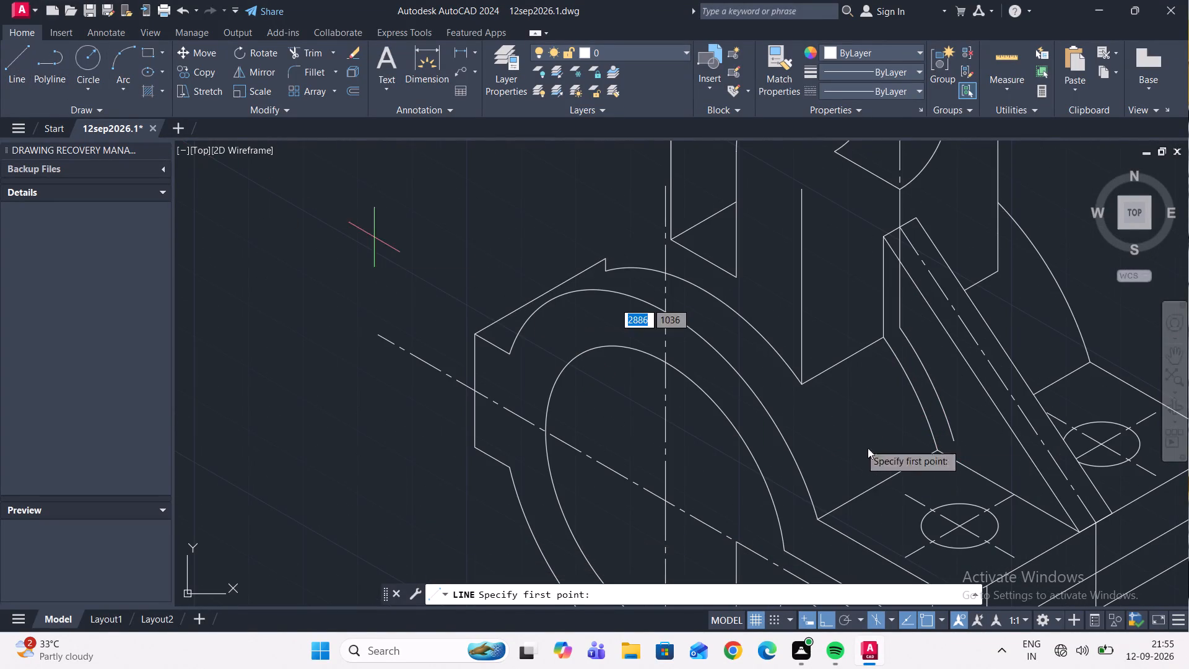
{"action": "scroll", "coordinate": [947, 439], "scroll_direction": "up", "scroll_amount": 1}
{"action": "scroll", "coordinate": [939, 446], "scroll_direction": "down", "scroll_amount": 1}
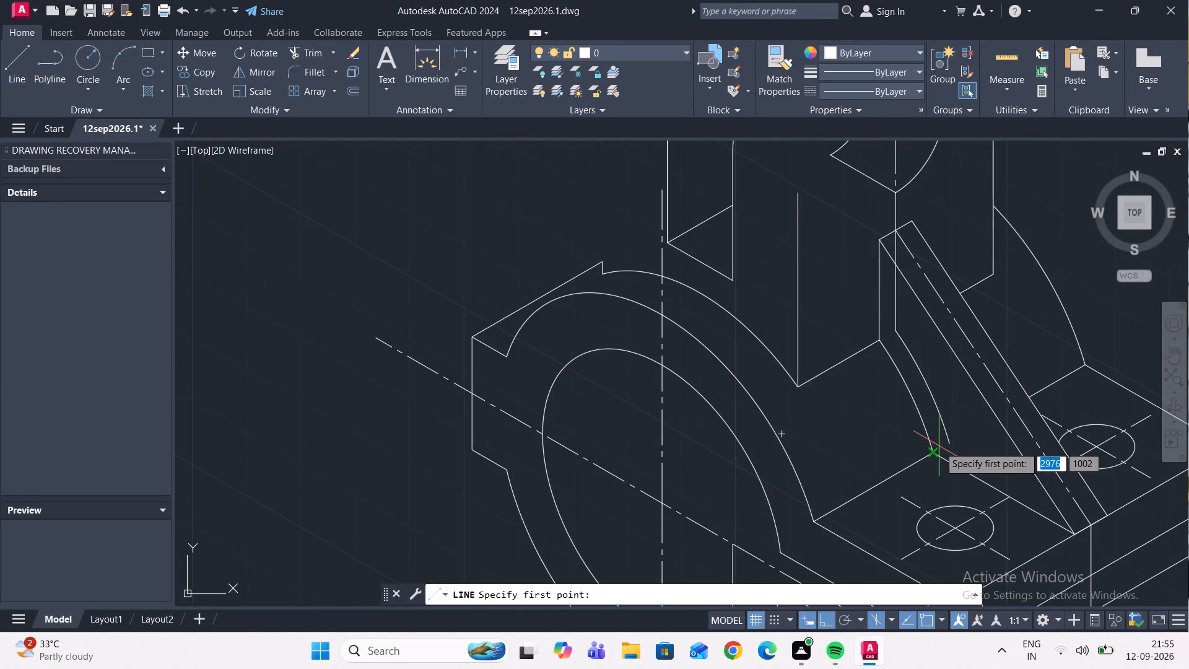
{"action": "middle_click_drag", "start_coordinate": [938, 450], "coordinate": [934, 471]}
{"action": "scroll", "coordinate": [934, 471], "scroll_direction": "down", "scroll_amount": 2}
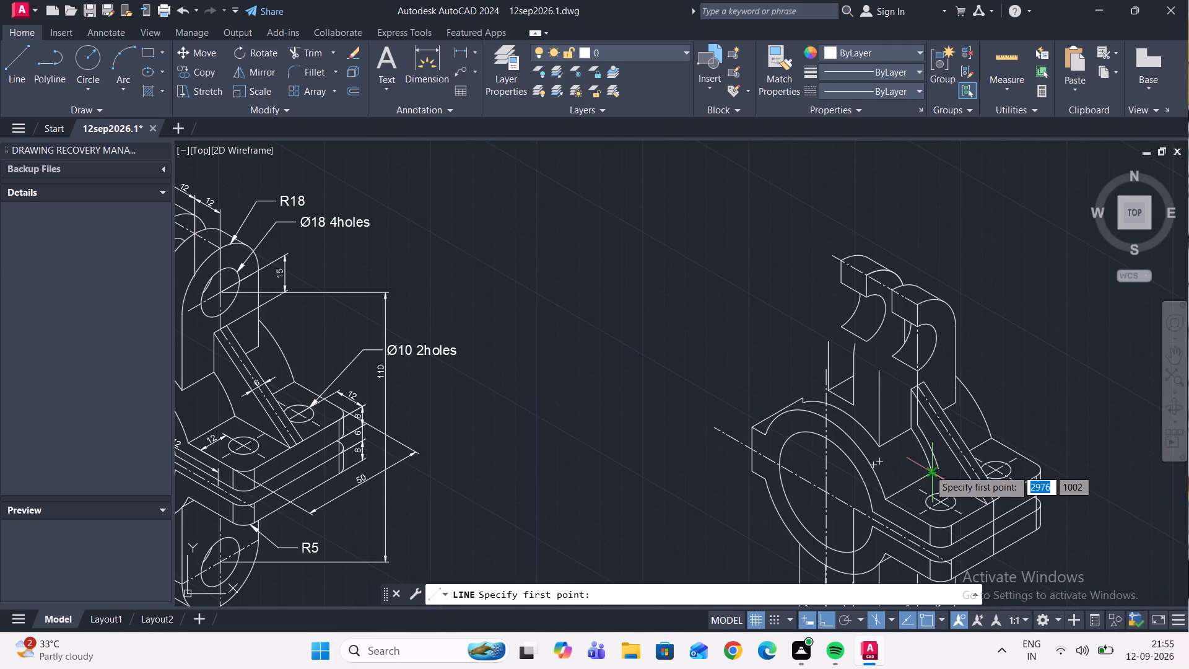
{"action": "scroll", "coordinate": [929, 470], "scroll_direction": "up", "scroll_amount": 4}
{"action": "left_click", "coordinate": [929, 485]}
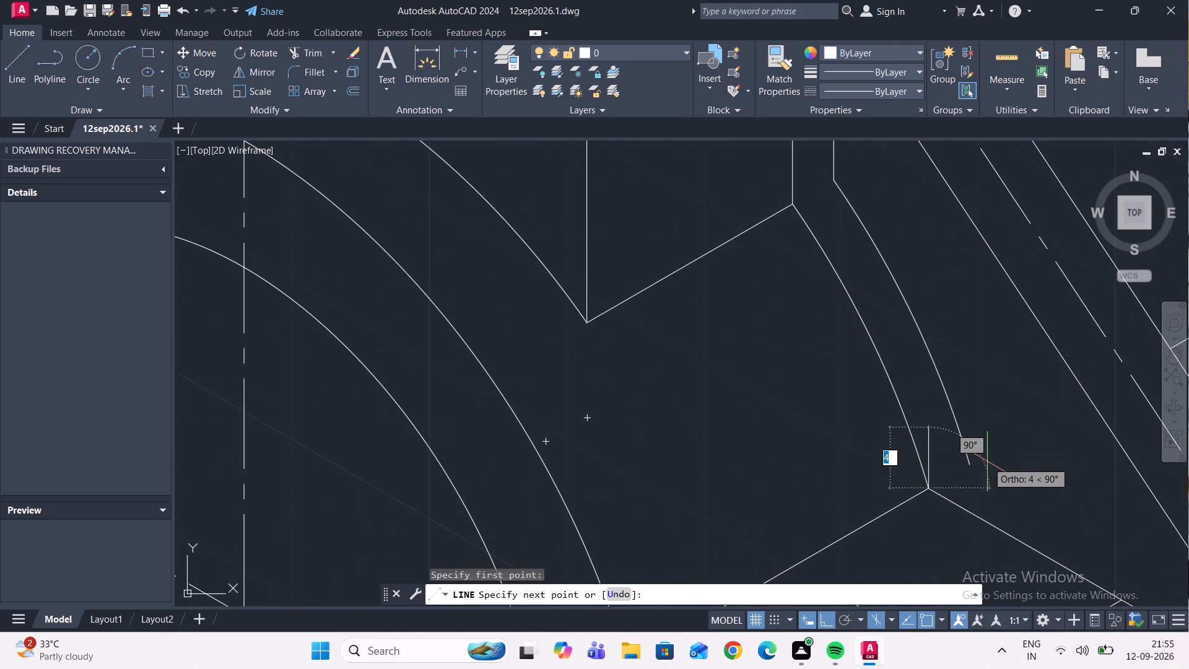
{"action": "key", "text": "F5"}
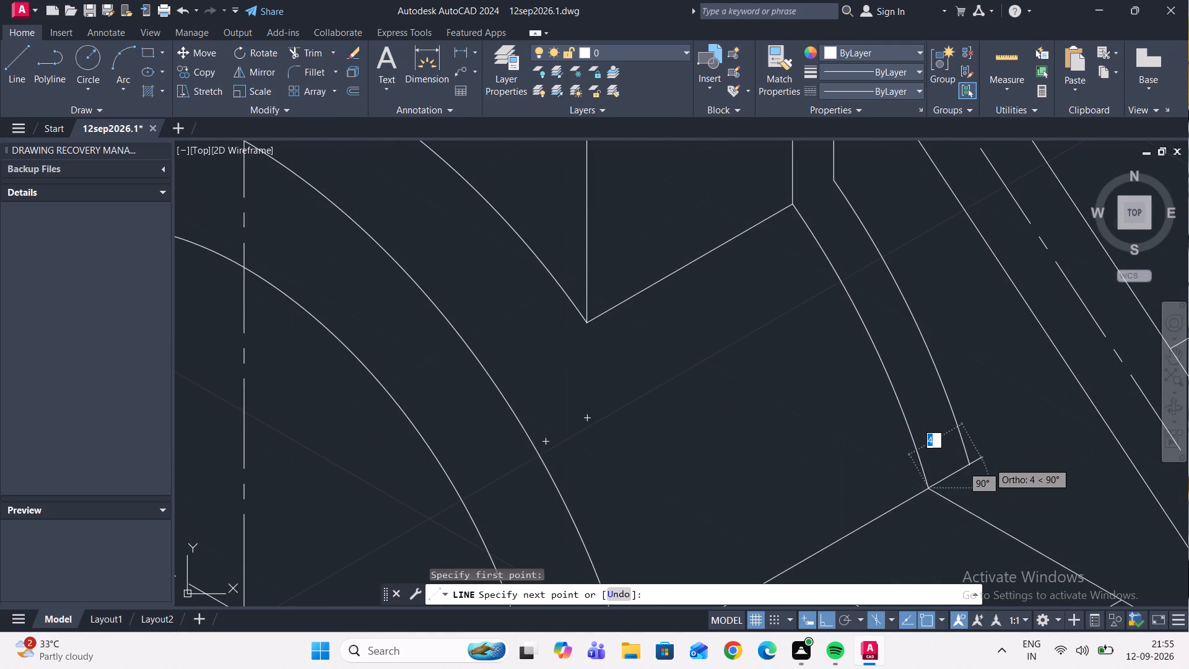
{"action": "scroll", "coordinate": [996, 453], "scroll_direction": "up", "scroll_amount": 2}
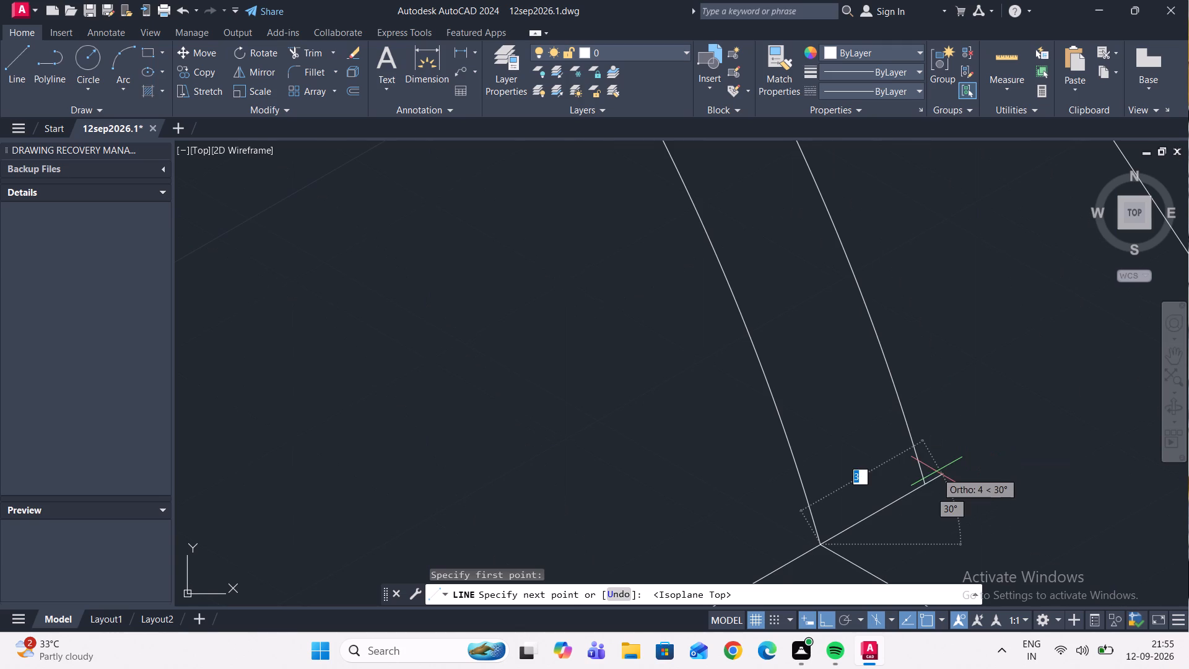
{"action": "left_click", "coordinate": [930, 485]}
Draw a line at 330° from the copied arc's lower end to the section line's corner on the base's outer top edge, about 26 units long.
{"action": "scroll", "coordinate": [986, 515], "scroll_direction": "down", "scroll_amount": 2}
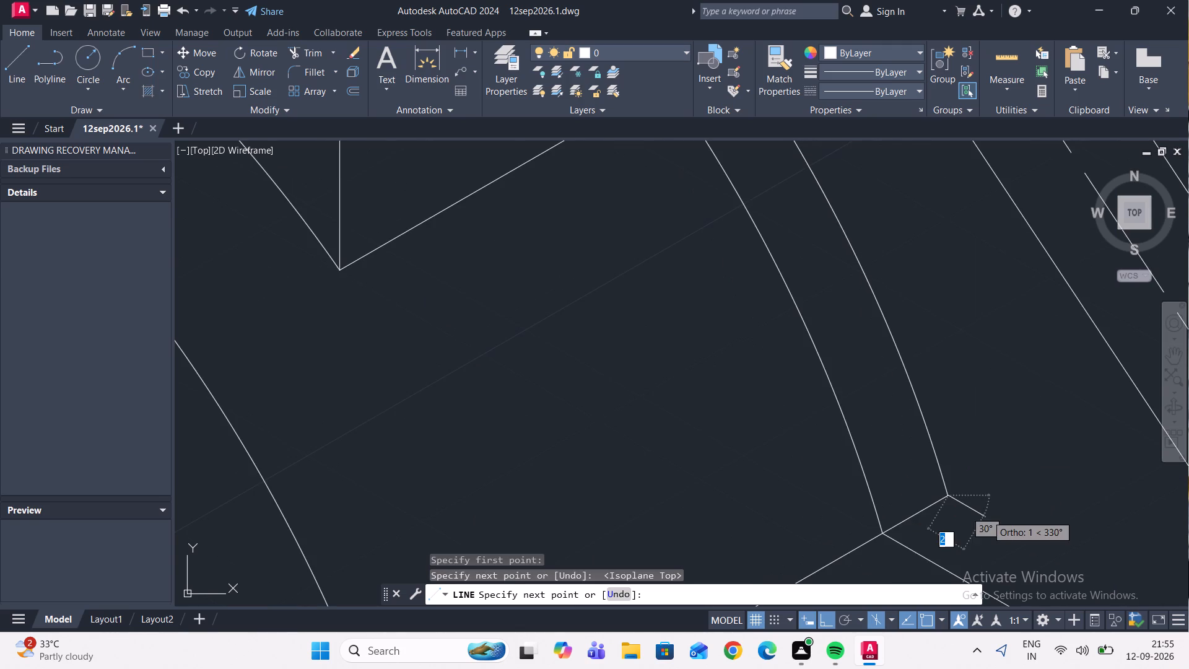
{"action": "scroll", "coordinate": [998, 515], "scroll_direction": "down", "scroll_amount": 3}
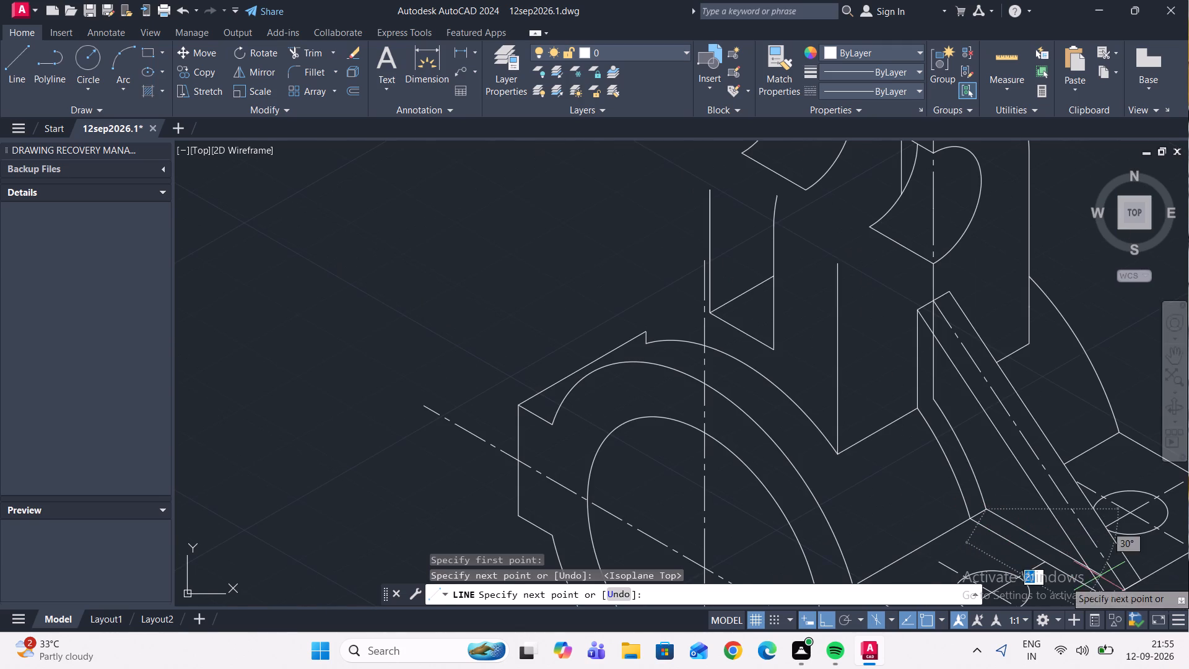
{"action": "scroll", "coordinate": [1136, 587], "scroll_direction": "up", "scroll_amount": 3}
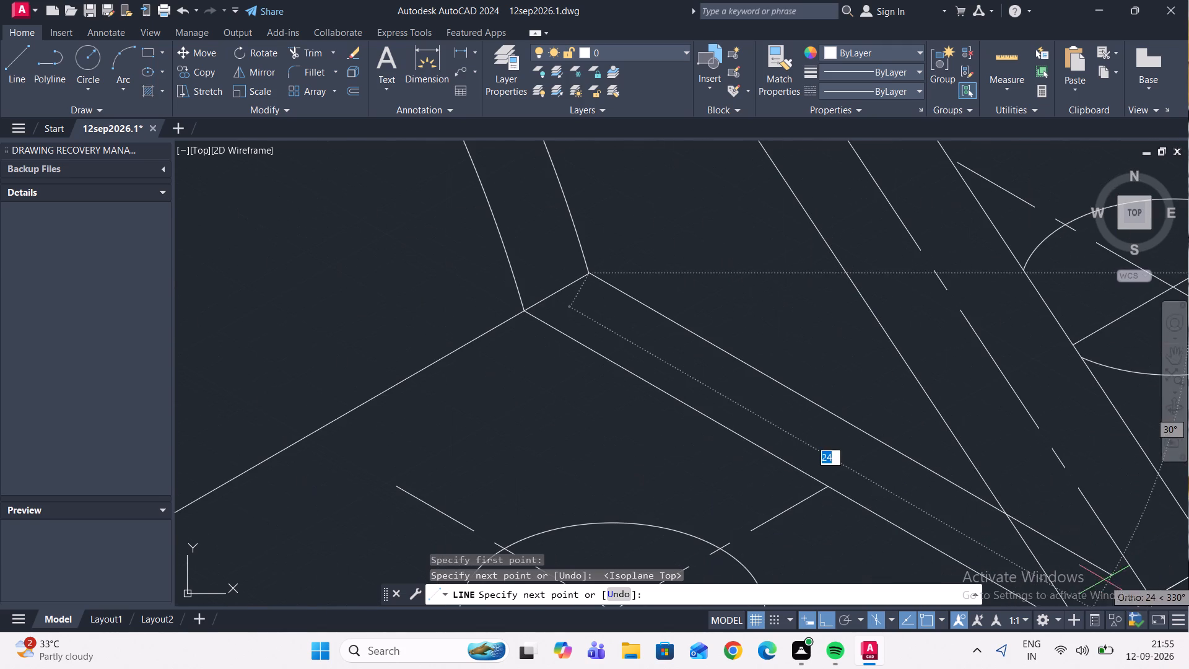
{"action": "scroll", "coordinate": [1154, 563], "scroll_direction": "down", "scroll_amount": 6}
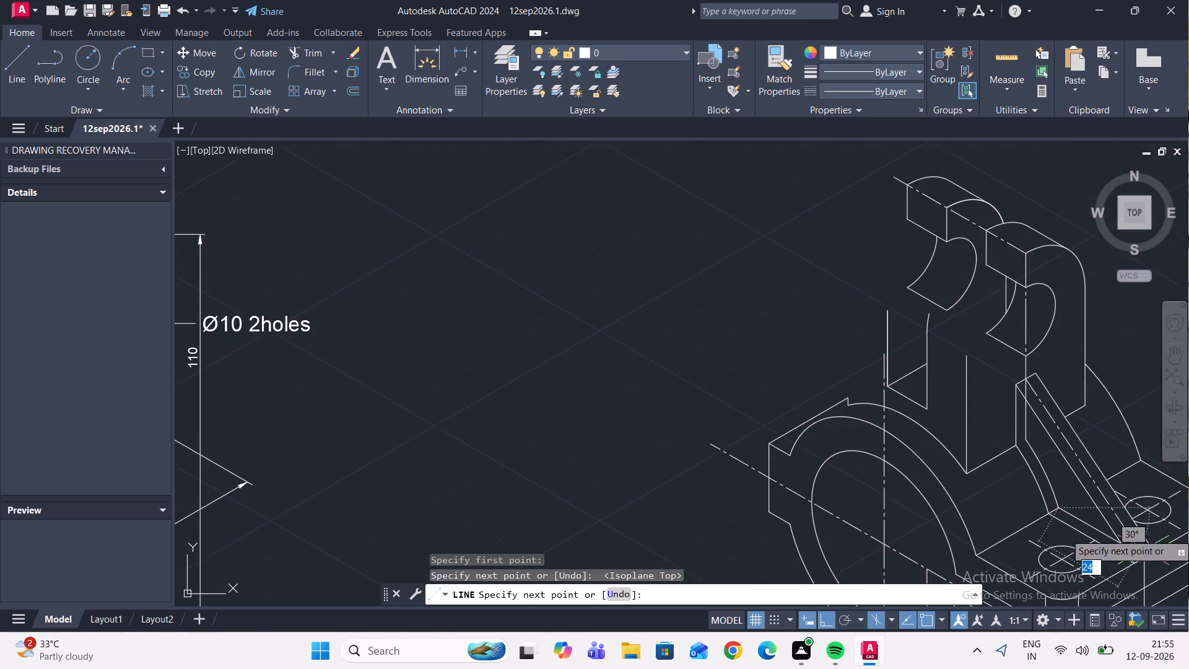
{"action": "middle_click_drag", "start_coordinate": [1138, 561], "coordinate": [1065, 525]}
{"action": "scroll", "coordinate": [1058, 516], "scroll_direction": "up", "scroll_amount": 4}
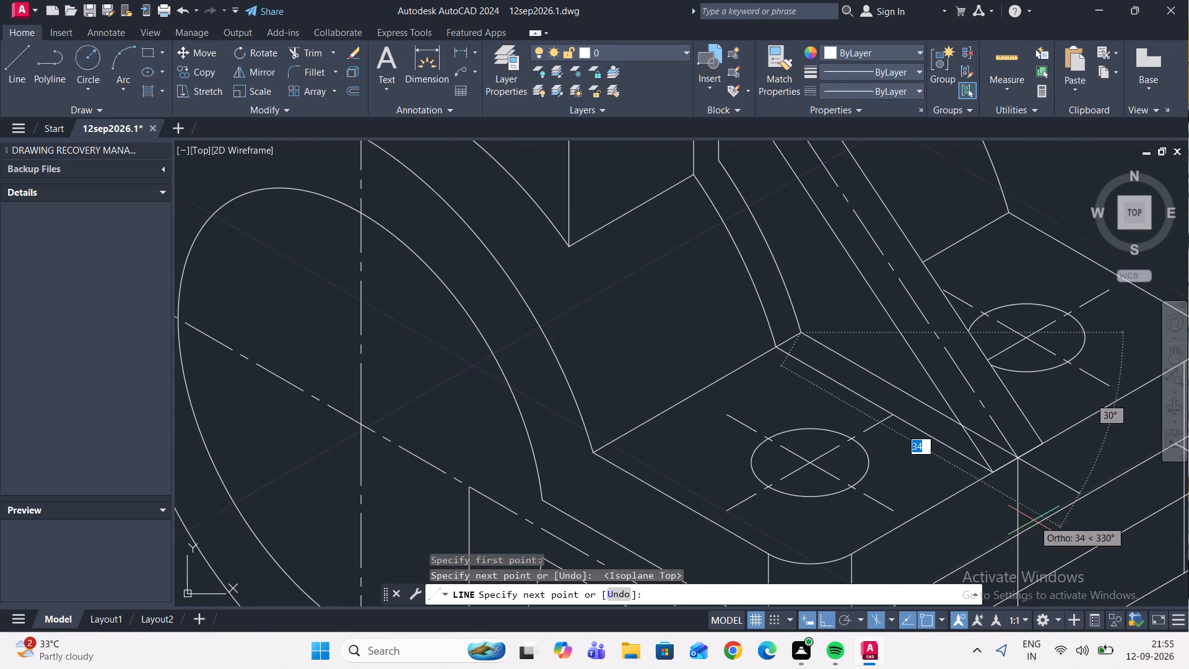
{"action": "scroll", "coordinate": [1002, 463], "scroll_direction": "up", "scroll_amount": 2}
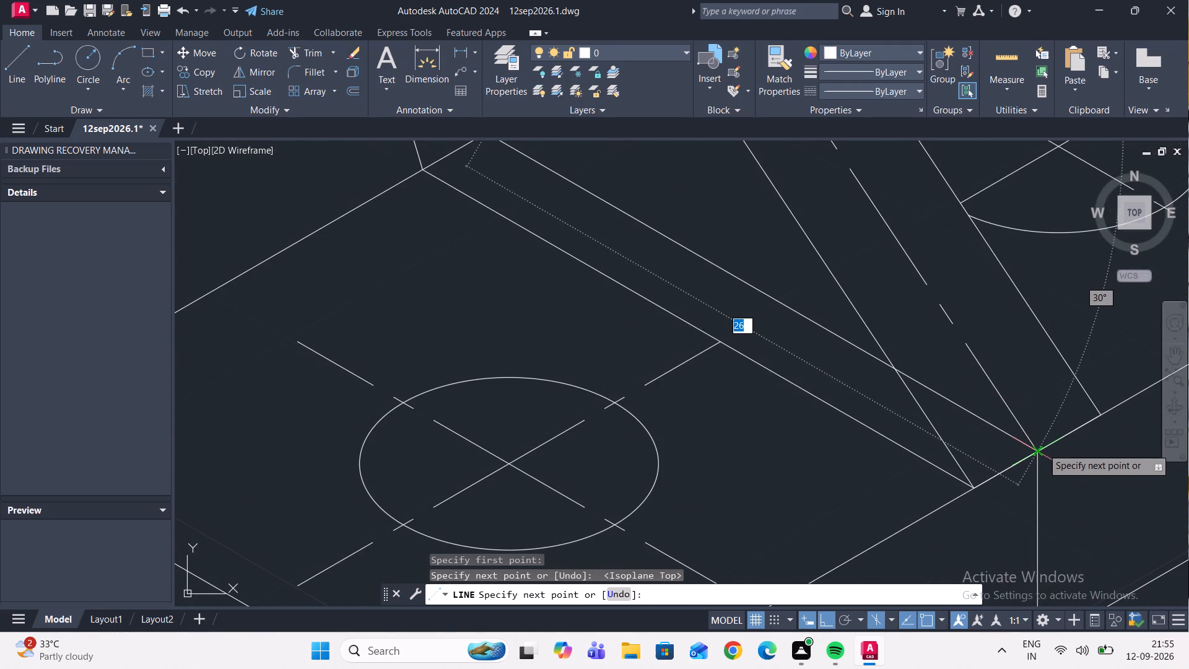
{"action": "left_click", "coordinate": [1039, 450]}
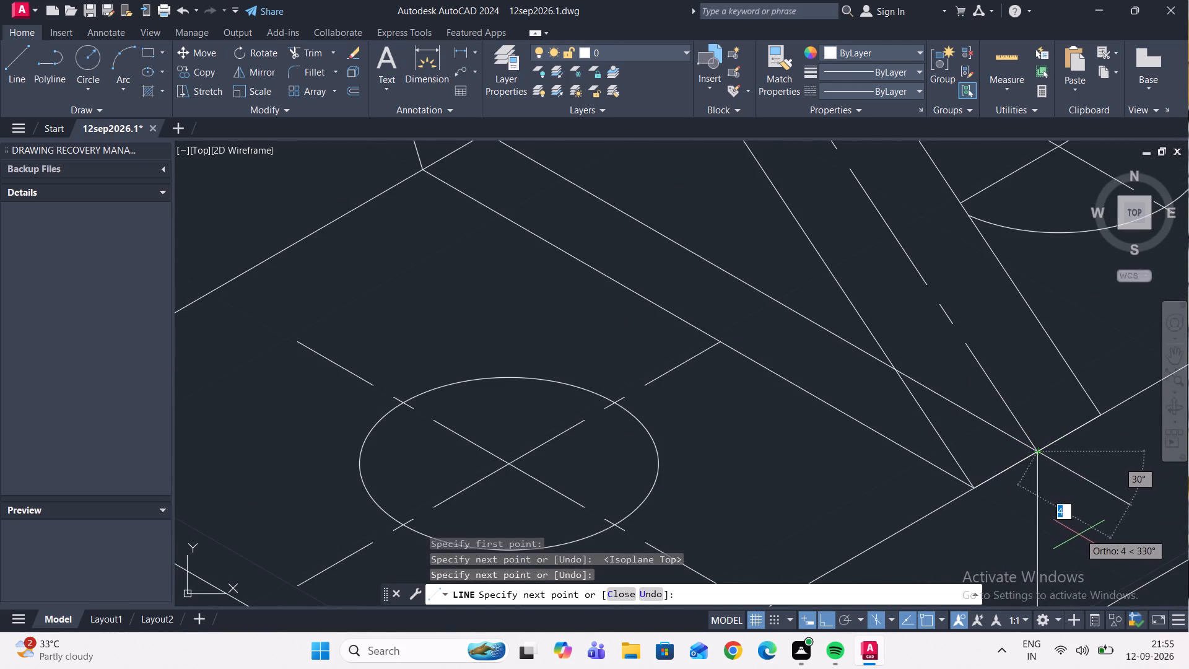
{"action": "key", "text": "Escape"}
Erase the rib's front sloping edge and the original curved edge below the rib's front vertical edge.
{"action": "scroll", "coordinate": [1071, 513], "scroll_direction": "down", "scroll_amount": 2}
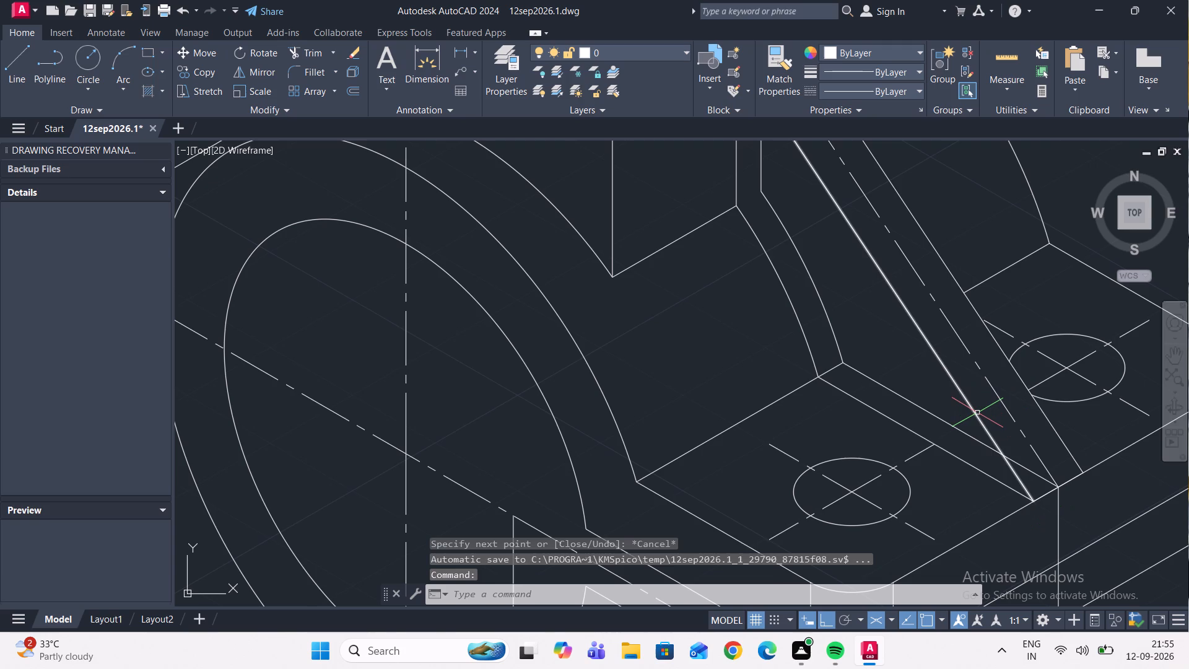
{"action": "left_click", "coordinate": [977, 413]}
{"action": "right_click", "coordinate": [976, 414]}
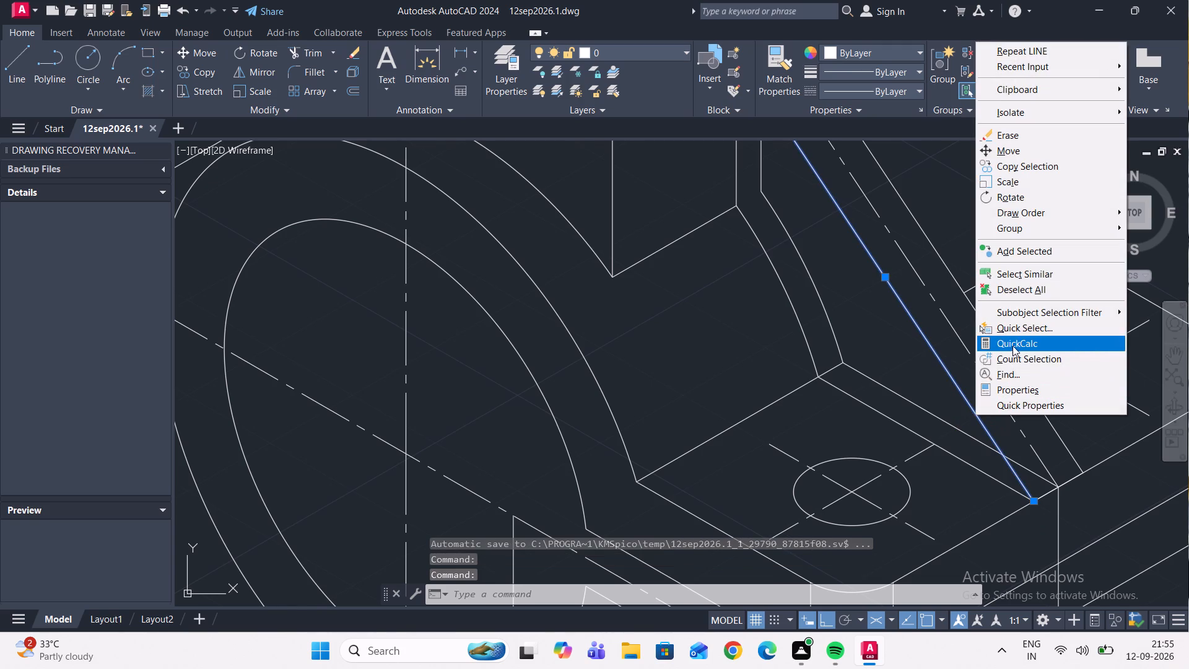
{"action": "left_click", "coordinate": [1004, 140]}
{"action": "scroll", "coordinate": [968, 279], "scroll_direction": "down", "scroll_amount": 1}
{"action": "middle_click_drag", "start_coordinate": [938, 280], "coordinate": [932, 315]}
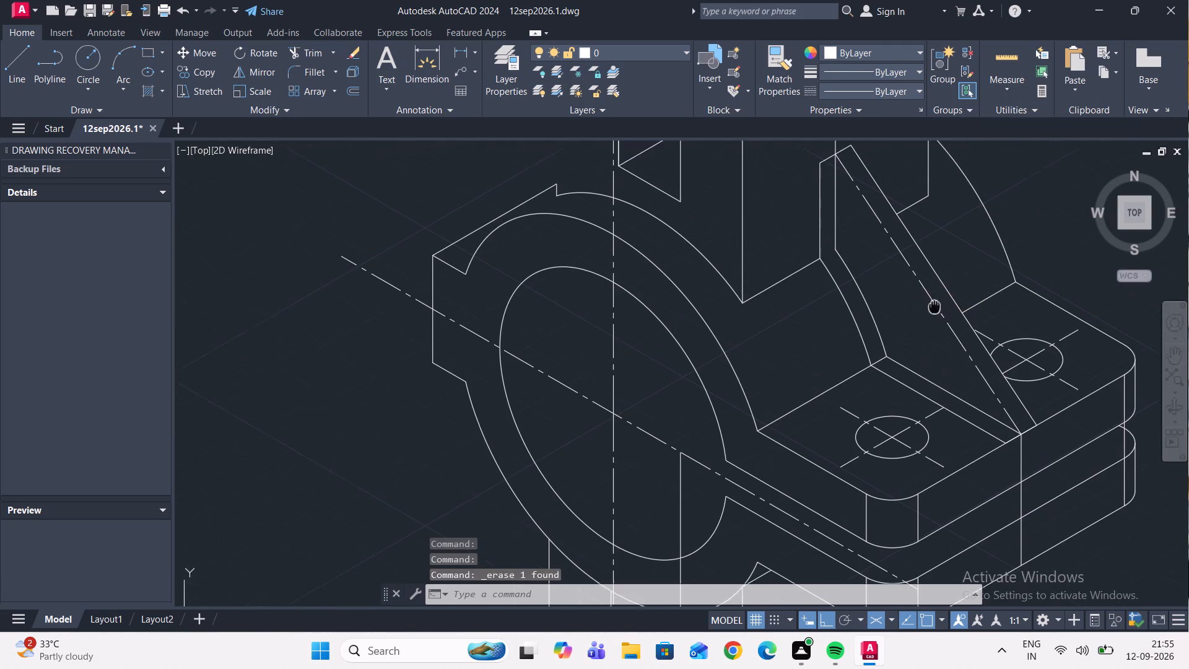
{"action": "middle_click_drag", "start_coordinate": [932, 315], "coordinate": [921, 356]}
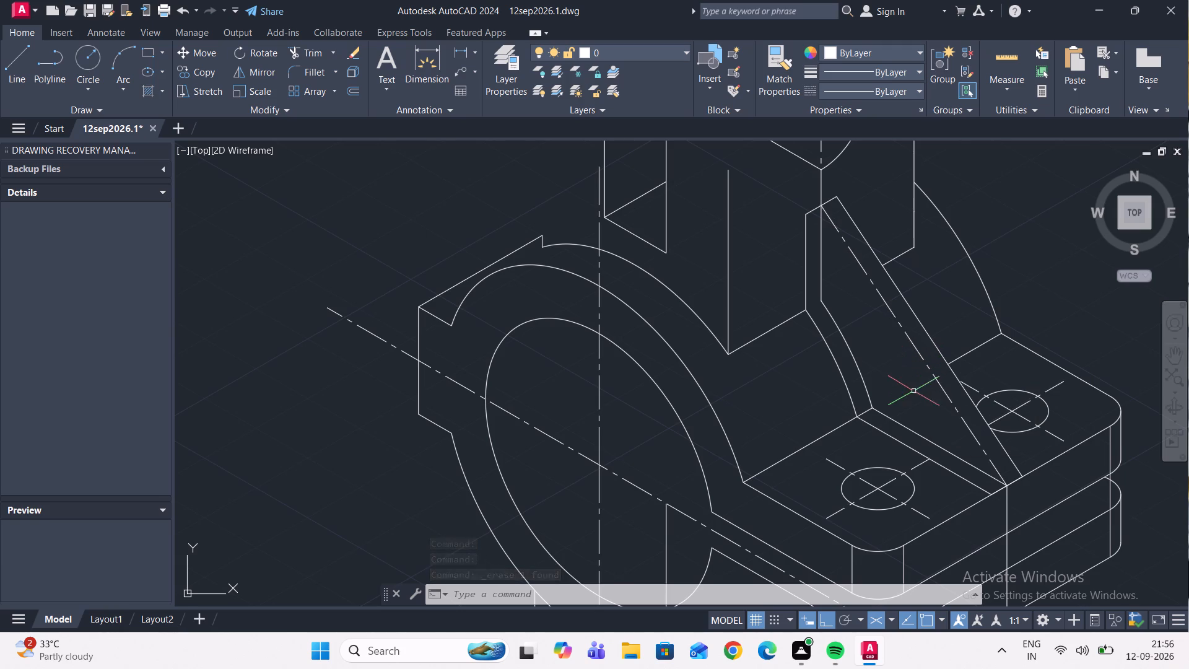
{"action": "left_click", "coordinate": [841, 378]}
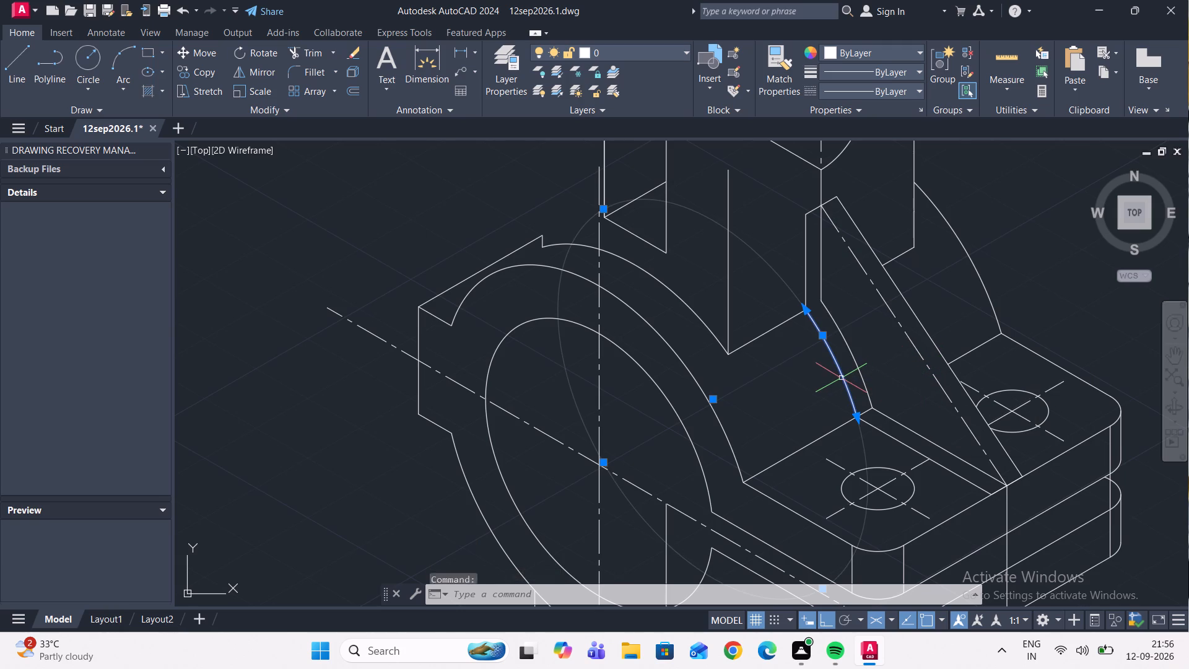
{"action": "right_click", "coordinate": [838, 383]}
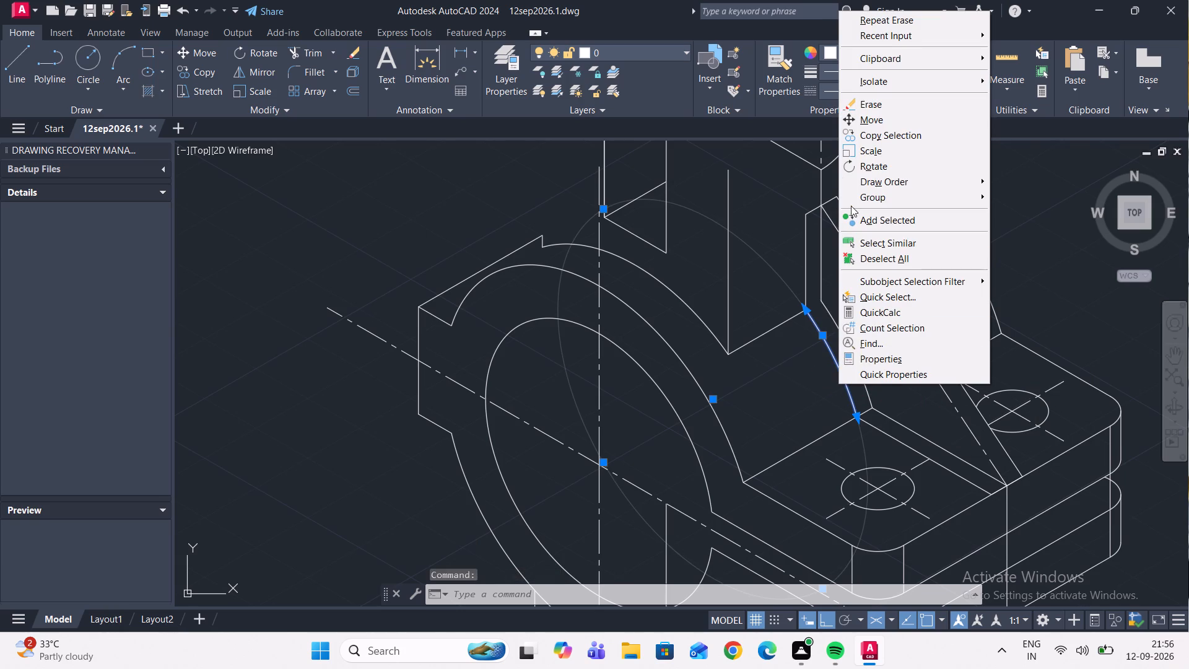
{"action": "left_click", "coordinate": [913, 109]}
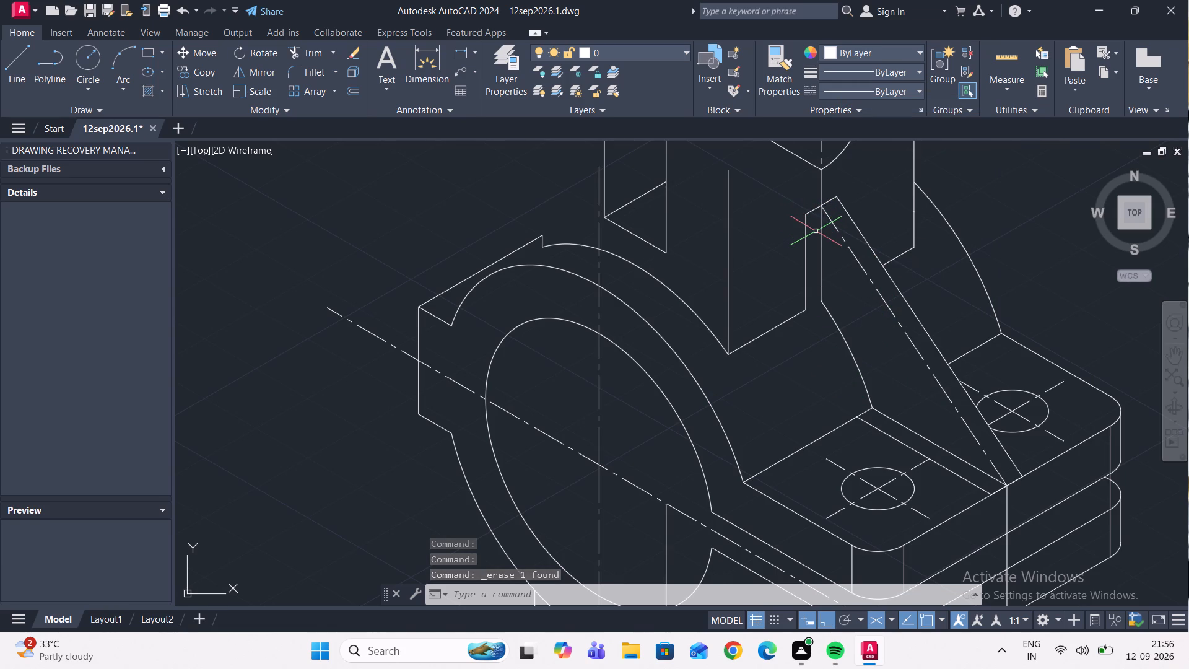
Trim away the rib's short top and front vertical edges, the 30° line at its foot, the adjoining lug edge and the cylinder arc beyond the centre line.
{"action": "left_click", "coordinate": [317, 55]}
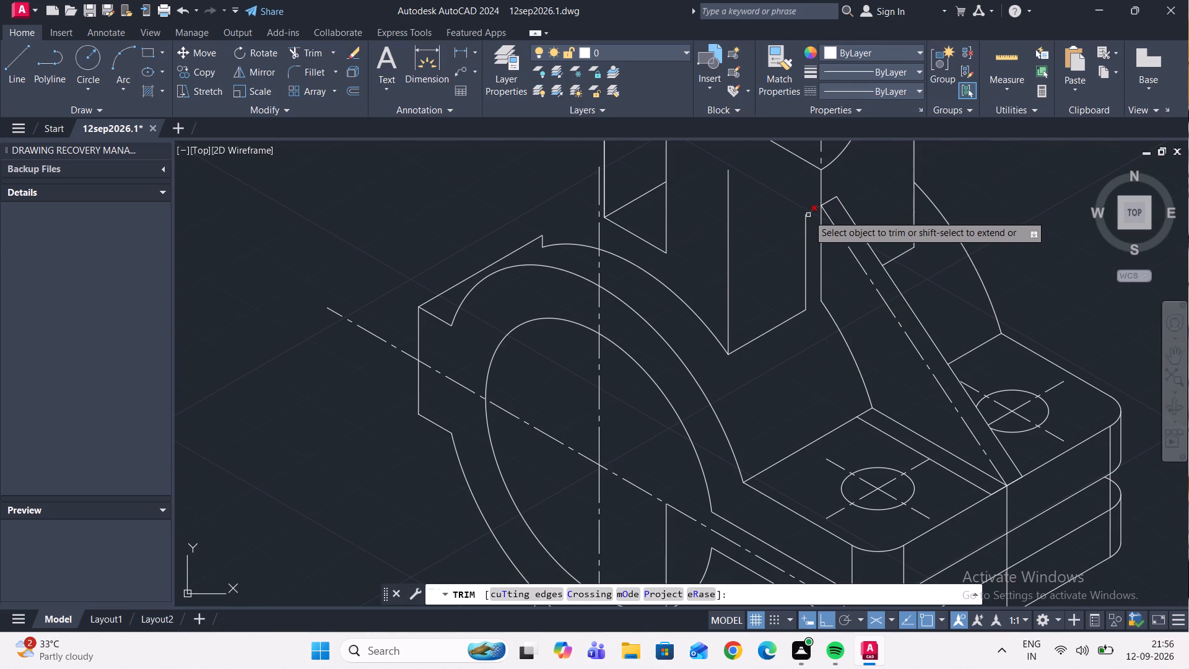
{"action": "left_click", "coordinate": [809, 215]}
{"action": "left_click", "coordinate": [804, 230]}
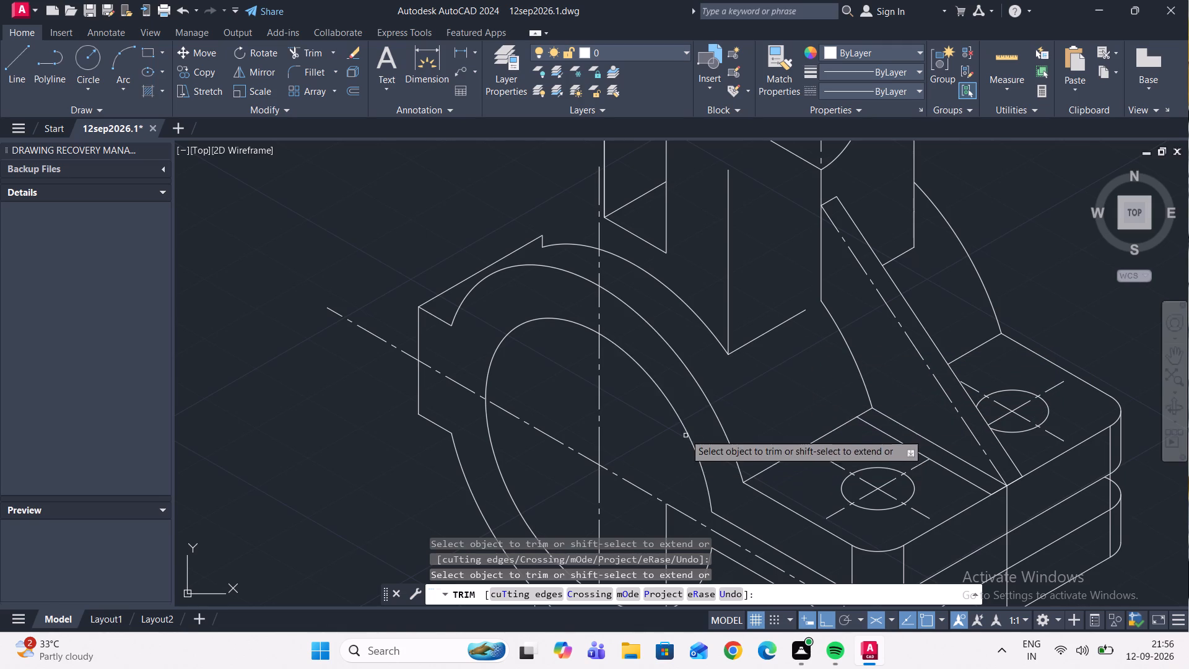
{"action": "left_click", "coordinate": [762, 336]}
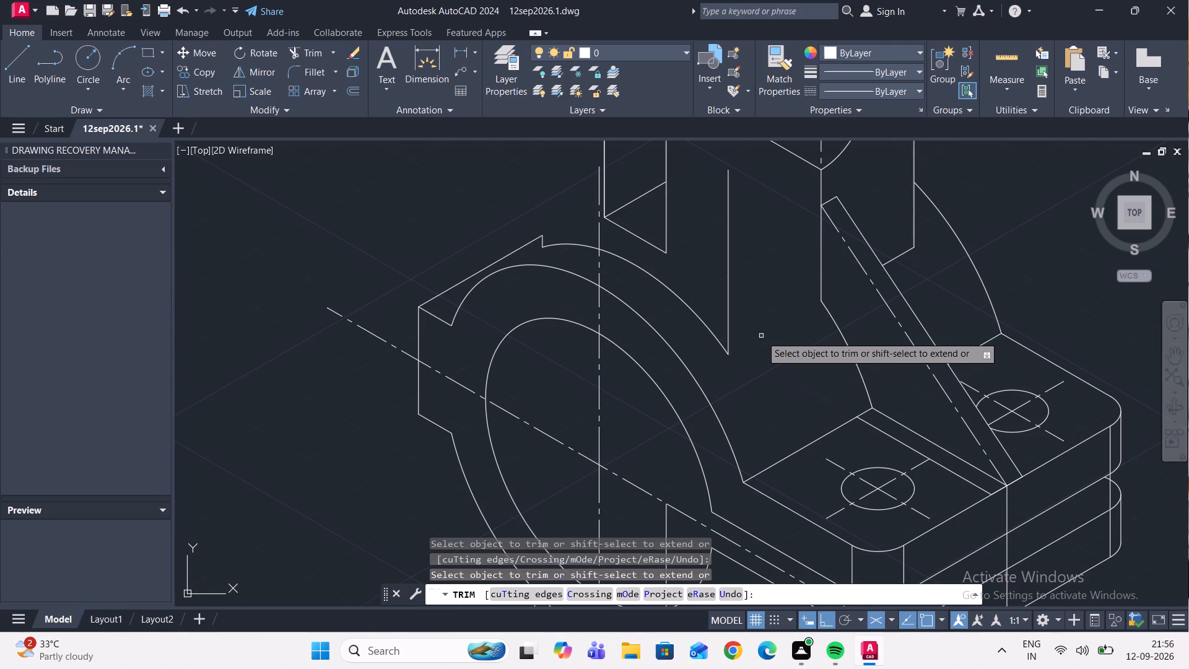
{"action": "left_click", "coordinate": [727, 303]}
{"action": "scroll", "coordinate": [715, 314], "scroll_direction": "down", "scroll_amount": 2}
{"action": "scroll", "coordinate": [714, 314], "scroll_direction": "up", "scroll_amount": 1}
{"action": "left_click", "coordinate": [705, 316]}
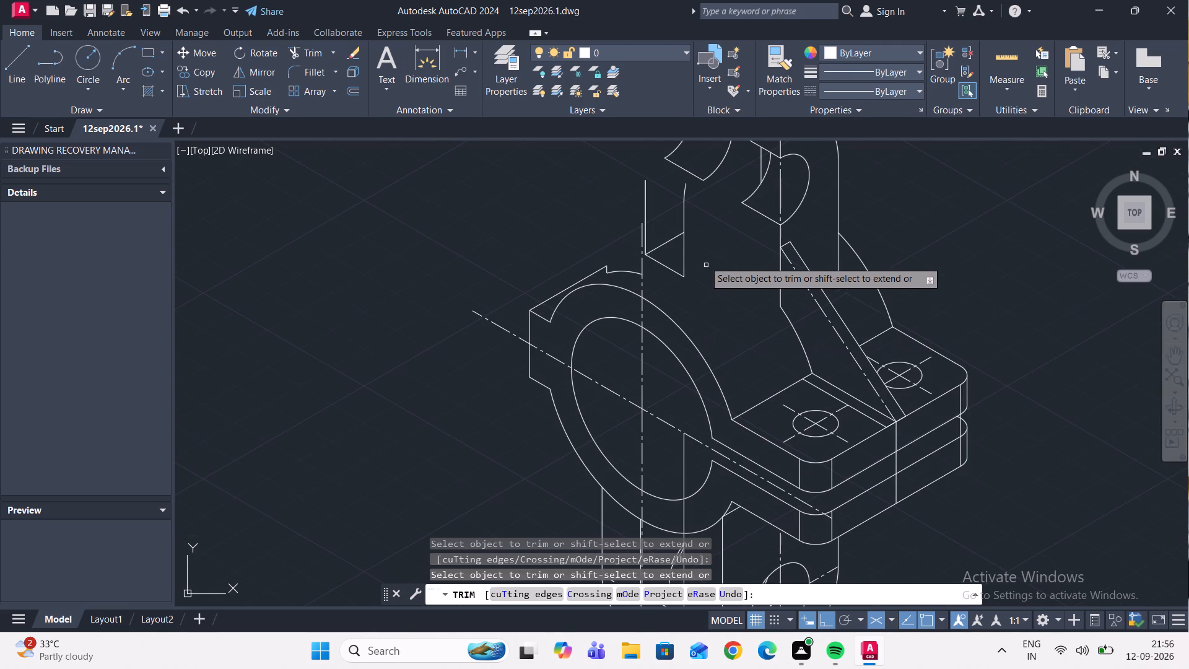
Trim away the leftover lower edges of the rear lugs, including the vertical edges, short arc and slanted foot lines.
{"action": "left_click", "coordinate": [686, 243]}
{"action": "left_click", "coordinate": [686, 227]}
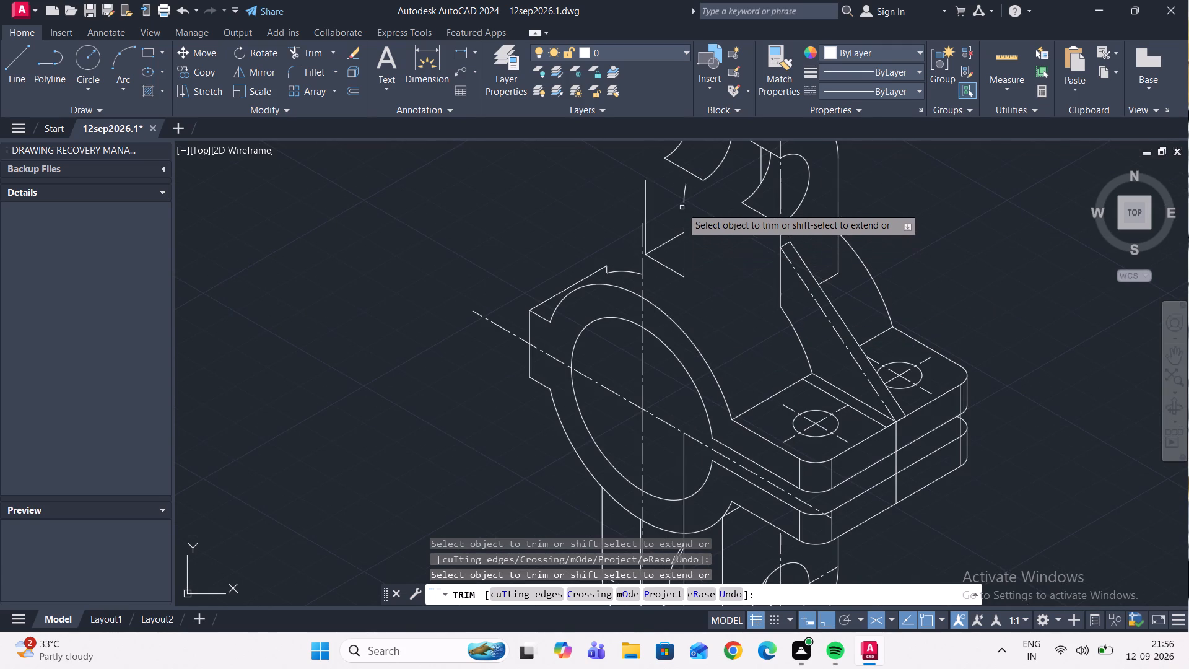
{"action": "left_click", "coordinate": [683, 199]}
{"action": "left_click", "coordinate": [673, 239]}
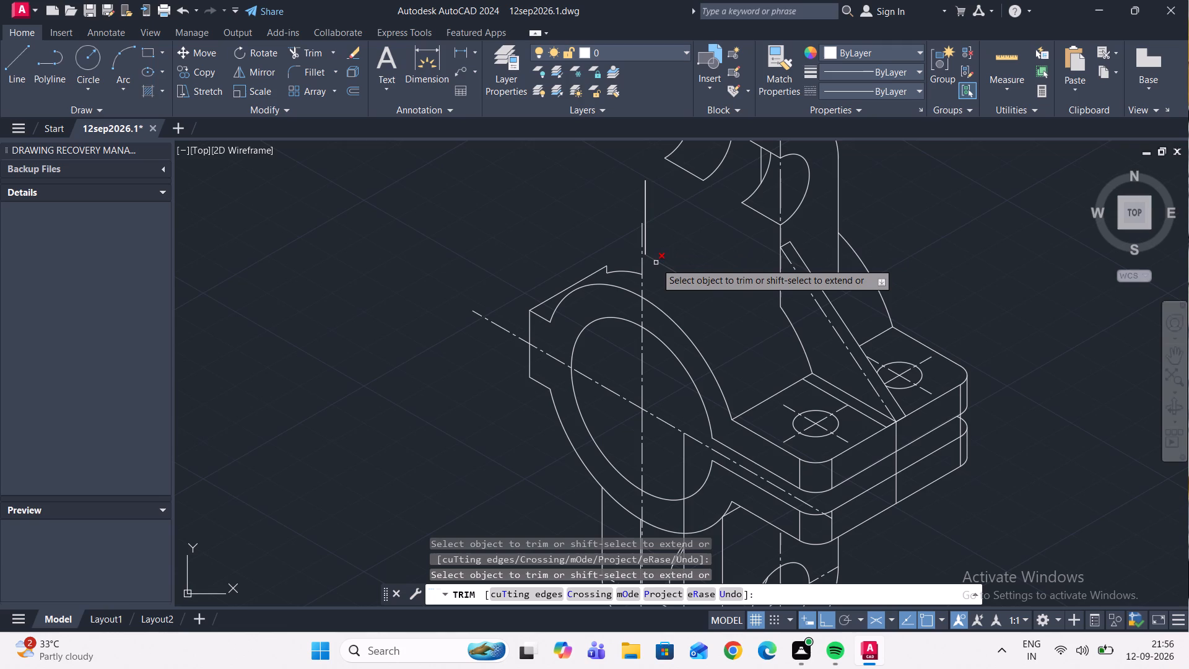
{"action": "left_click", "coordinate": [656, 263]}
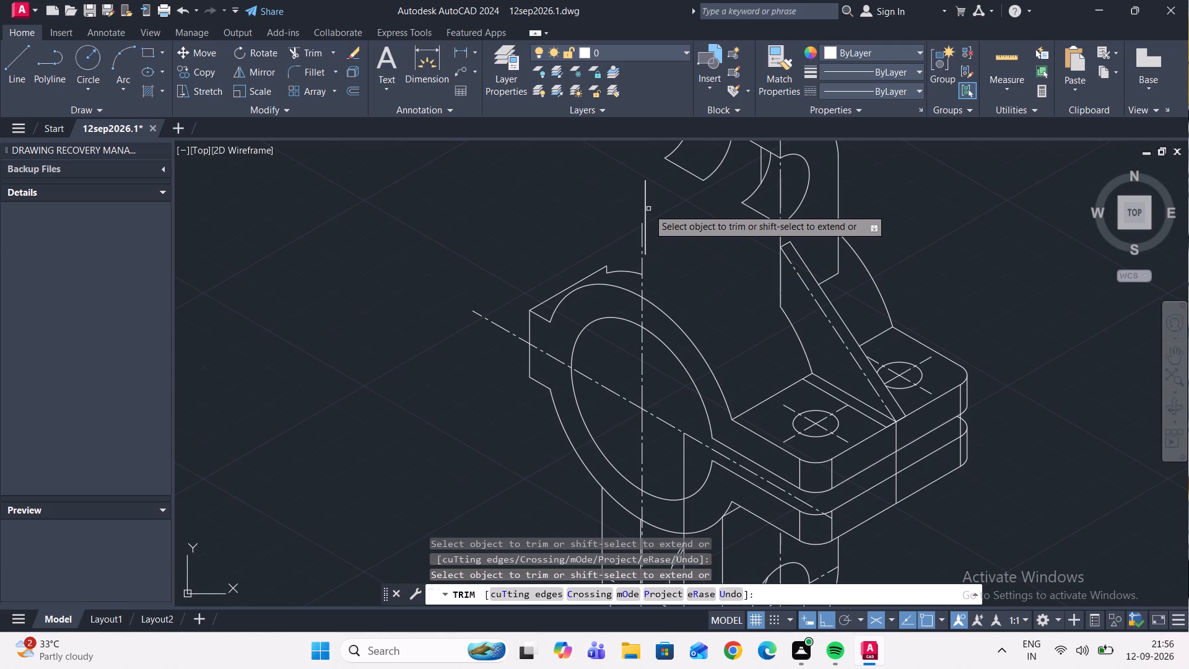
{"action": "left_click", "coordinate": [648, 206]}
{"action": "left_click", "coordinate": [643, 199]}
{"action": "scroll", "coordinate": [658, 245], "scroll_direction": "down", "scroll_amount": 1}
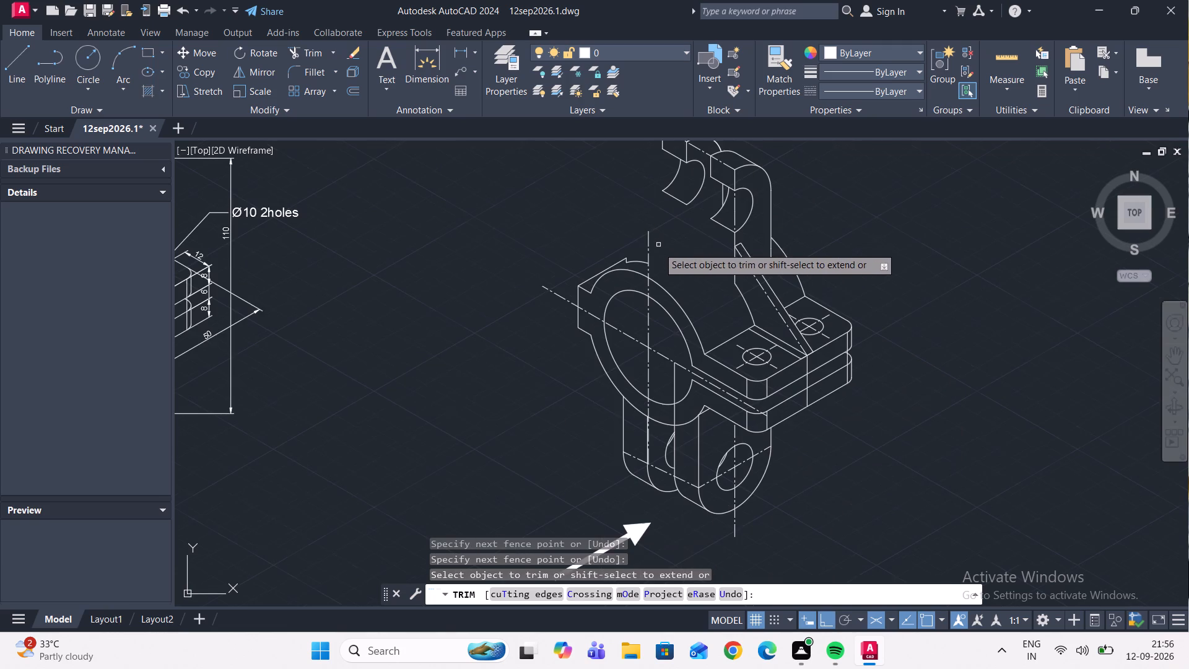
{"action": "scroll", "coordinate": [669, 225], "scroll_direction": "up", "scroll_amount": 1}
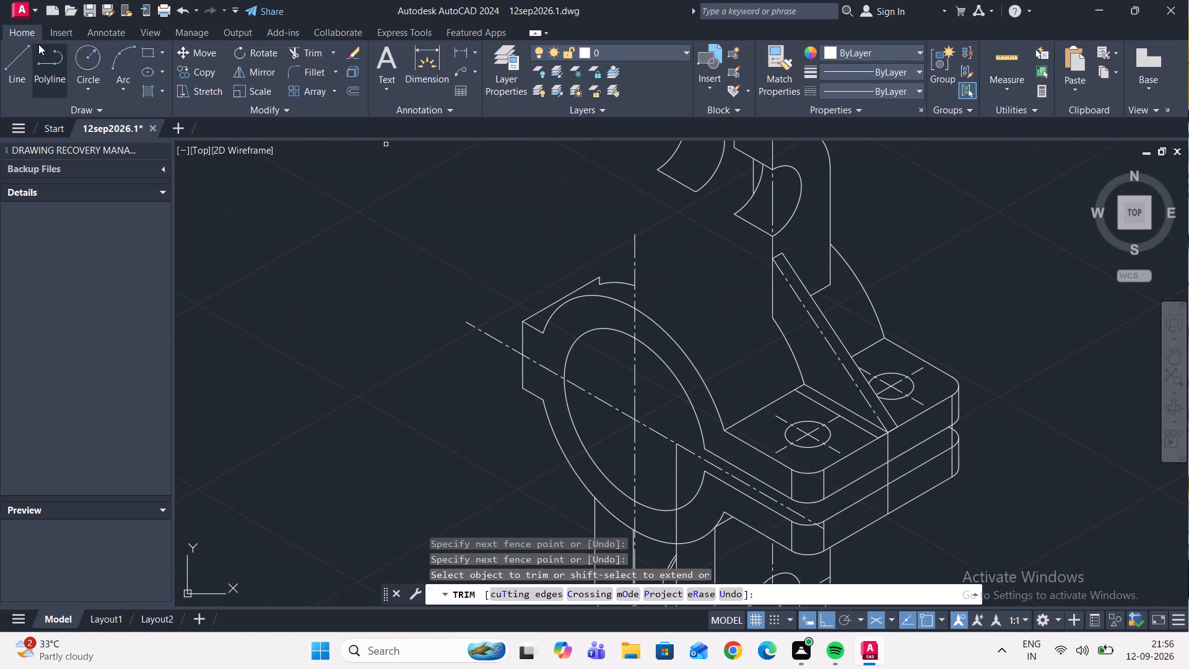
Draw connected lines from the front lug hole's lower edge corner: 11 units down, 12 units at 150°, and up to the rear lug's lower corner.
{"action": "left_click", "coordinate": [25, 53]}
{"action": "scroll", "coordinate": [677, 219], "scroll_direction": "up", "scroll_amount": 1}
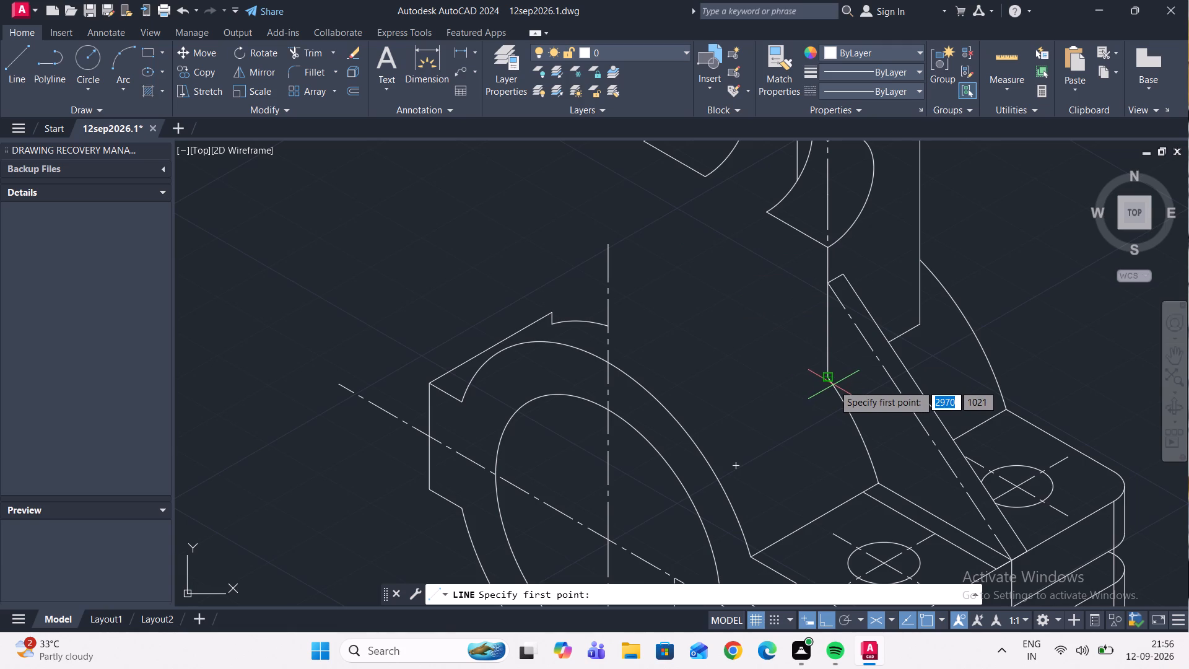
{"action": "scroll", "coordinate": [852, 372], "scroll_direction": "down", "scroll_amount": 1}
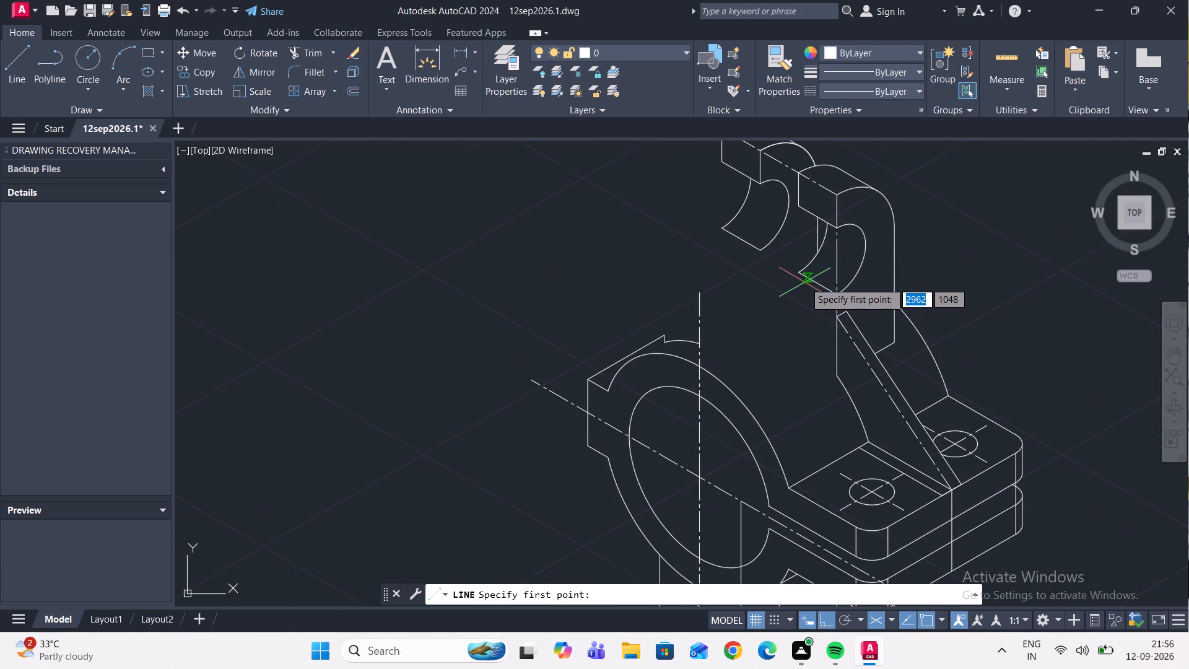
{"action": "scroll", "coordinate": [804, 281], "scroll_direction": "up", "scroll_amount": 2}
{"action": "left_click", "coordinate": [787, 258]}
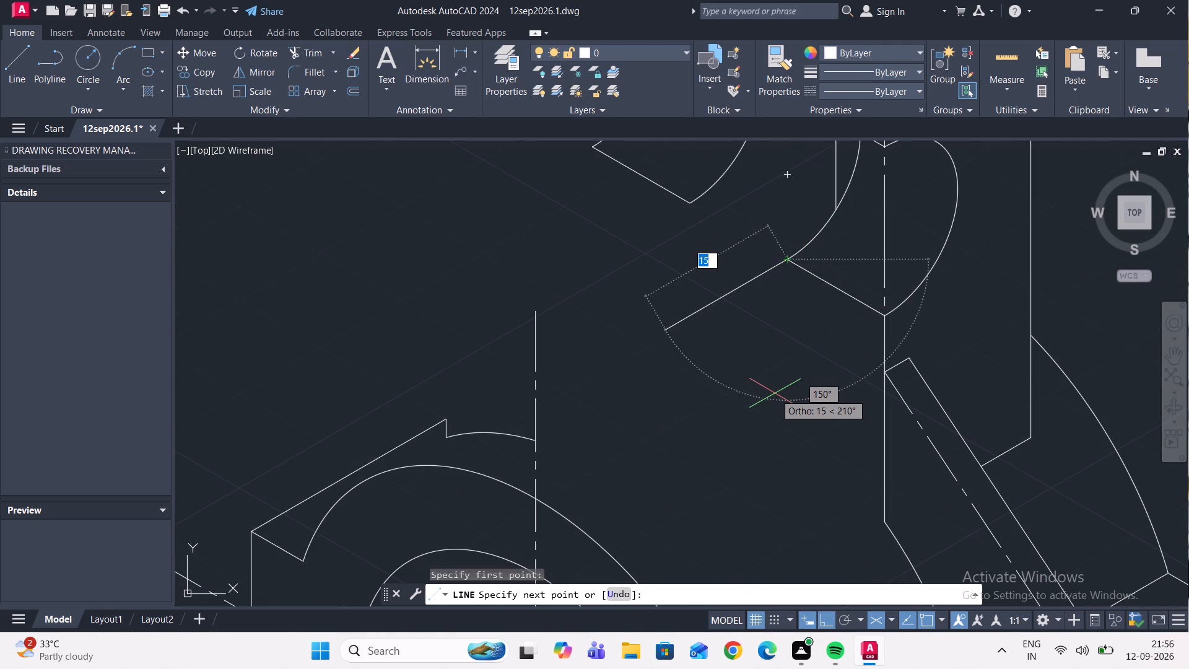
{"action": "key", "text": "F5"}
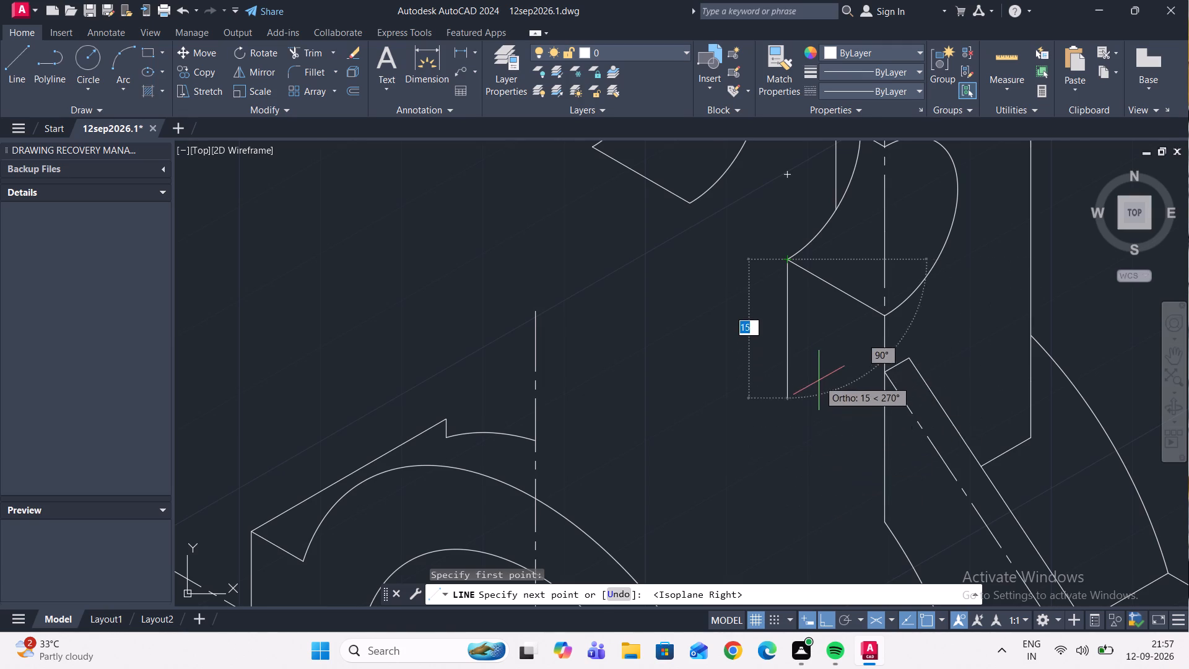
{"action": "scroll", "coordinate": [818, 370], "scroll_direction": "down", "scroll_amount": 1}
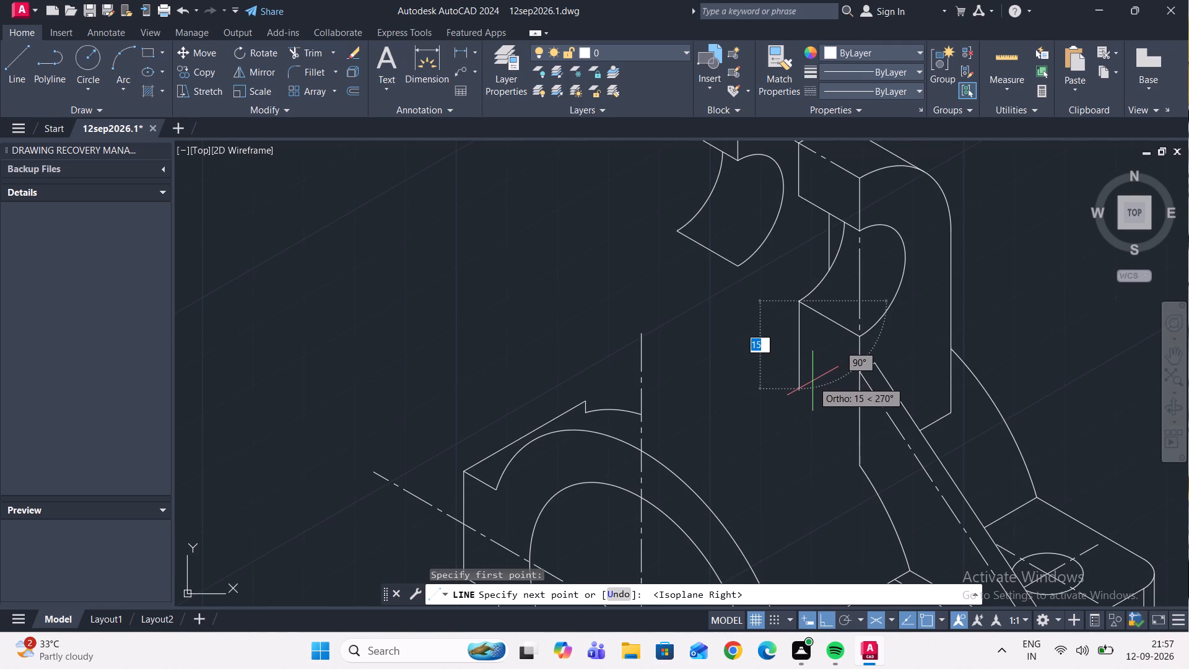
{"action": "scroll", "coordinate": [812, 381], "scroll_direction": "down", "scroll_amount": 2}
{"action": "scroll", "coordinate": [736, 388], "scroll_direction": "down", "scroll_amount": 3}
{"action": "scroll", "coordinate": [590, 346], "scroll_direction": "up", "scroll_amount": 2}
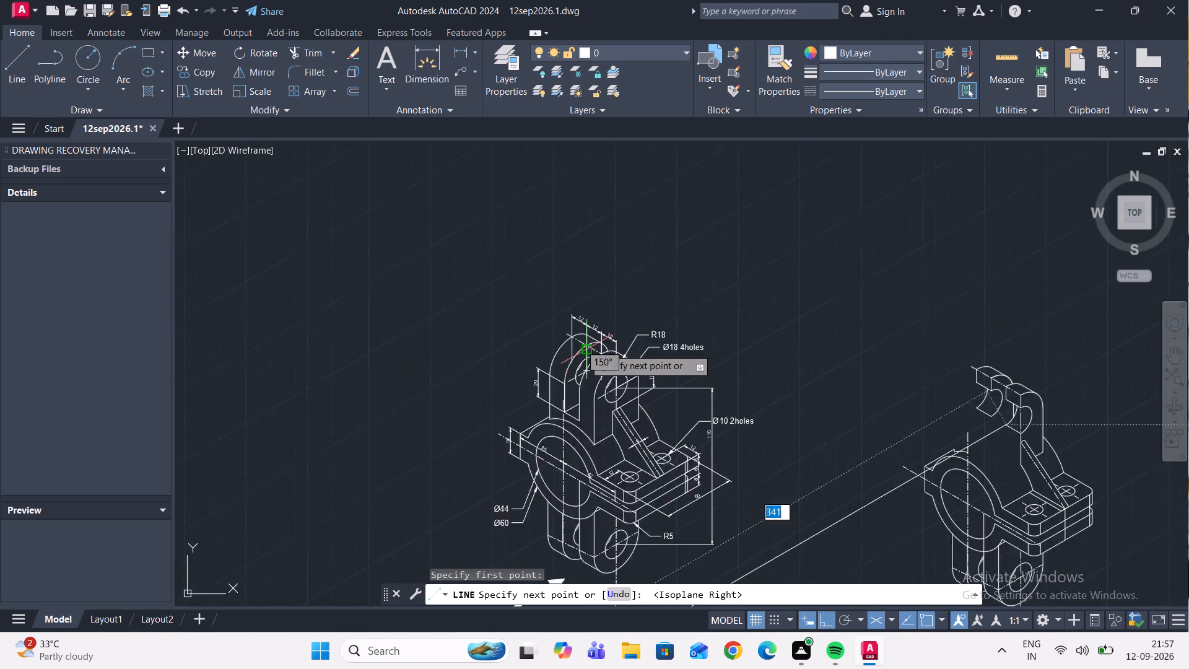
{"action": "scroll", "coordinate": [584, 348], "scroll_direction": "up", "scroll_amount": 1}
{"action": "scroll", "coordinate": [583, 348], "scroll_direction": "down", "scroll_amount": 3}
{"action": "scroll", "coordinate": [778, 375], "scroll_direction": "up", "scroll_amount": 3}
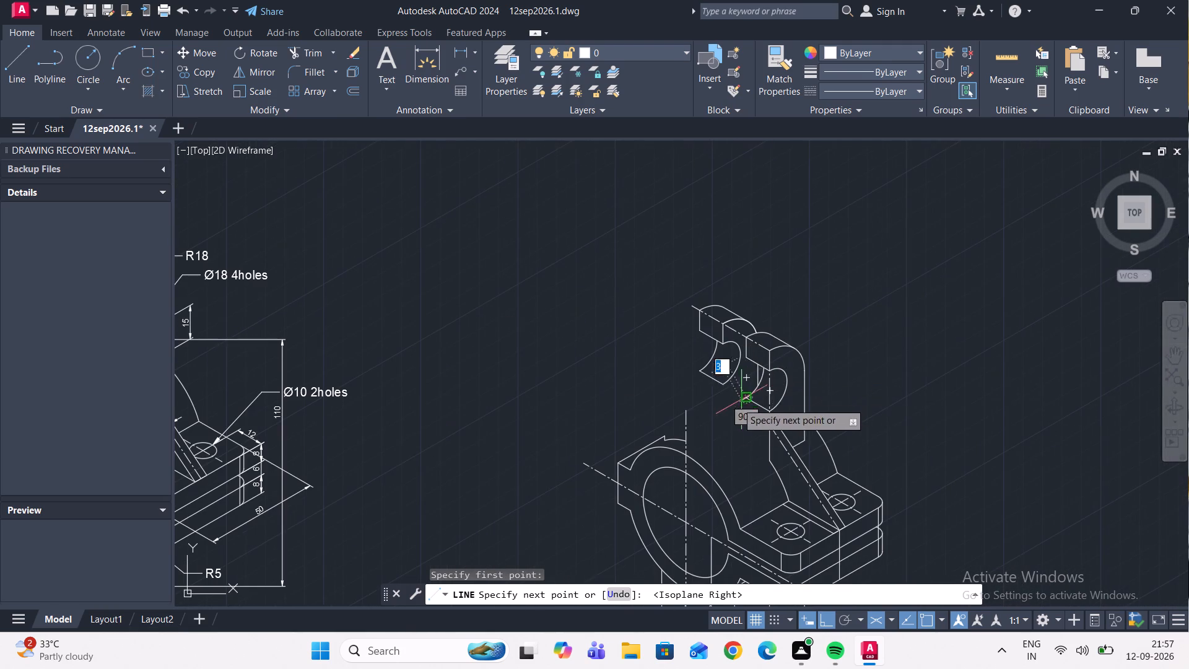
{"action": "scroll", "coordinate": [744, 426], "scroll_direction": "down", "scroll_amount": 2}
{"action": "scroll", "coordinate": [742, 427], "scroll_direction": "up", "scroll_amount": 3}
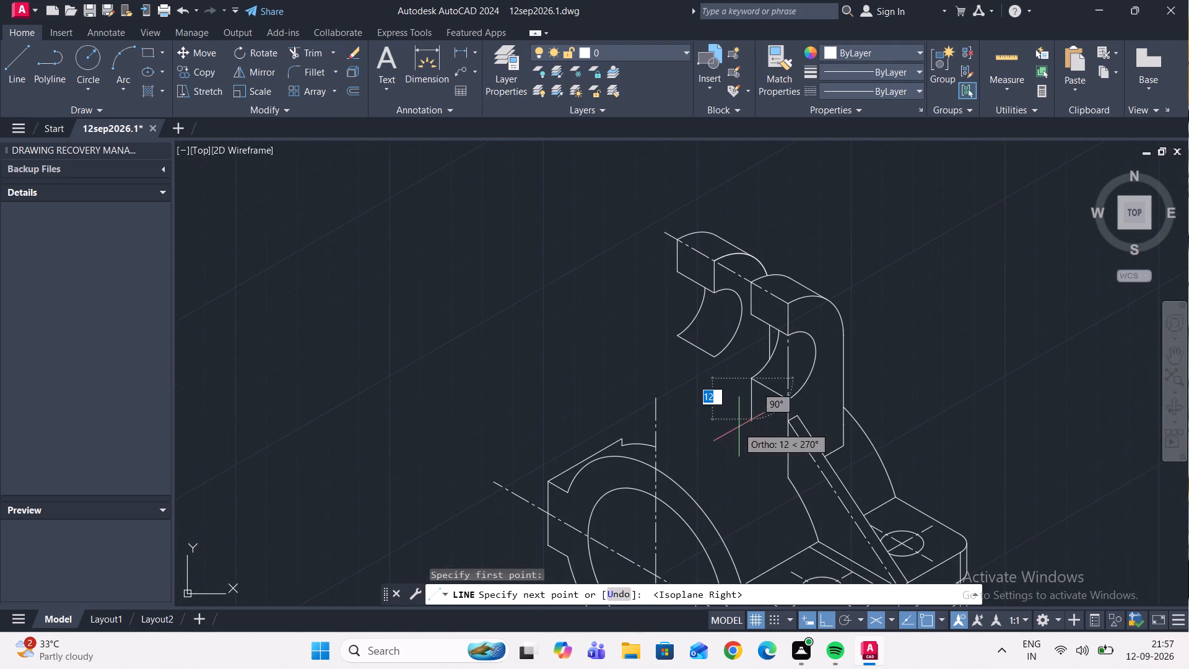
{"action": "scroll", "coordinate": [539, 391], "scroll_direction": "down", "scroll_amount": 3}
{"action": "scroll", "coordinate": [305, 333], "scroll_direction": "up", "scroll_amount": 3}
{"action": "scroll", "coordinate": [326, 346], "scroll_direction": "down", "scroll_amount": 3}
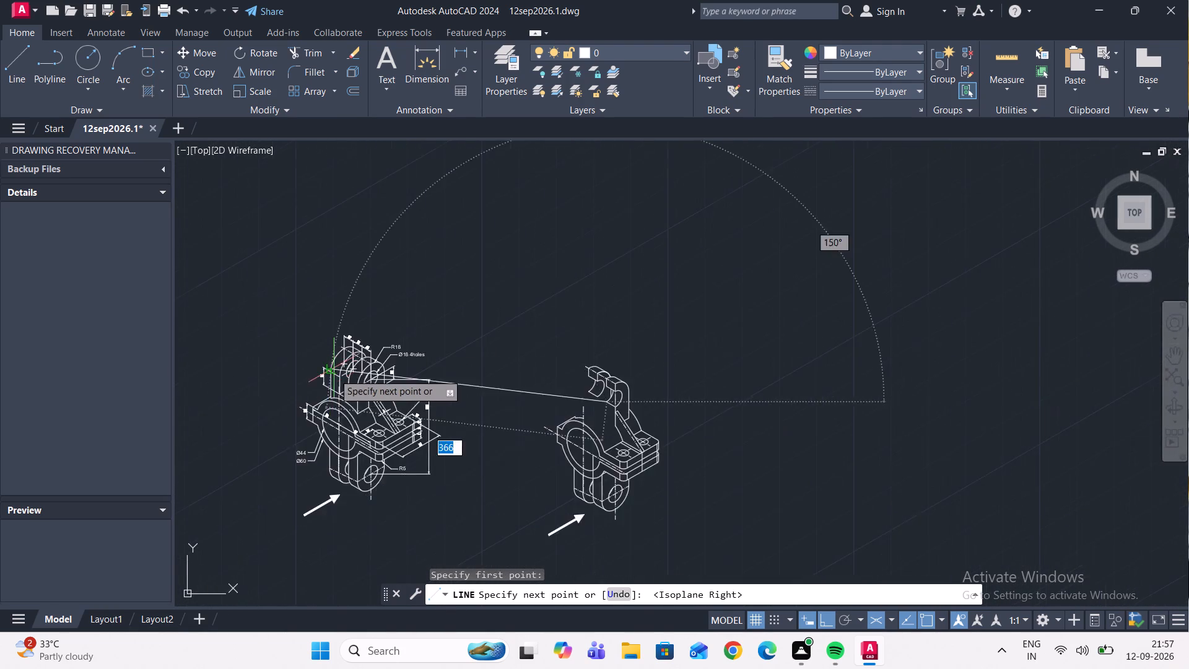
{"action": "scroll", "coordinate": [329, 394], "scroll_direction": "up", "scroll_amount": 3}
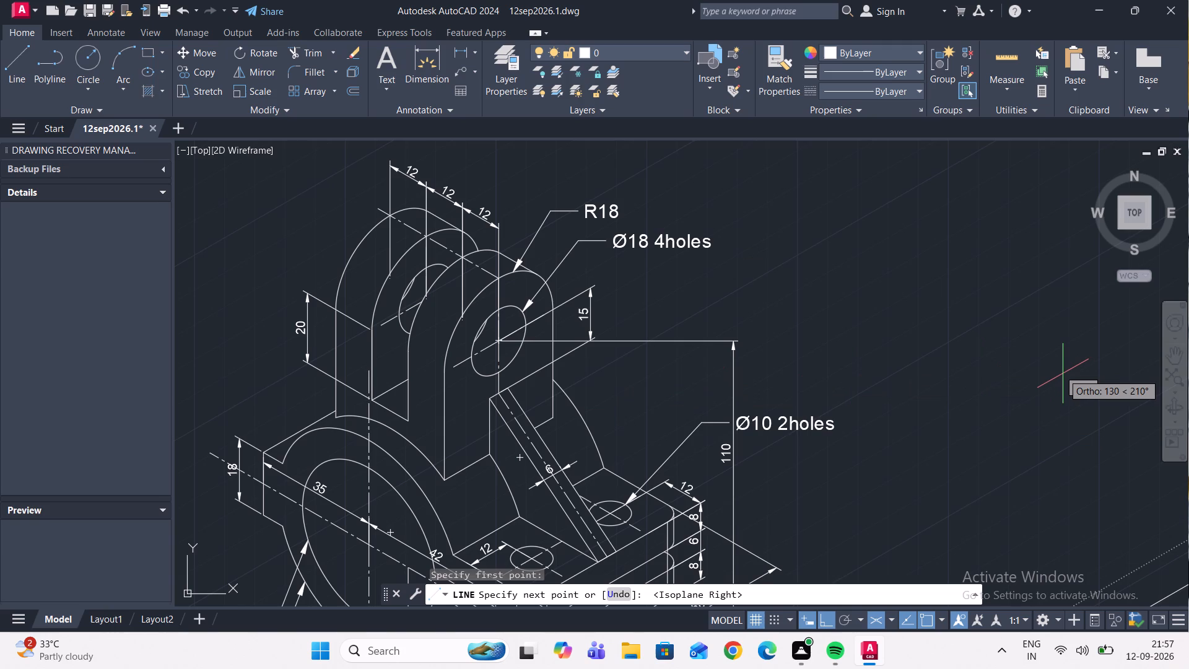
{"action": "scroll", "coordinate": [1063, 374], "scroll_direction": "down", "scroll_amount": 1}
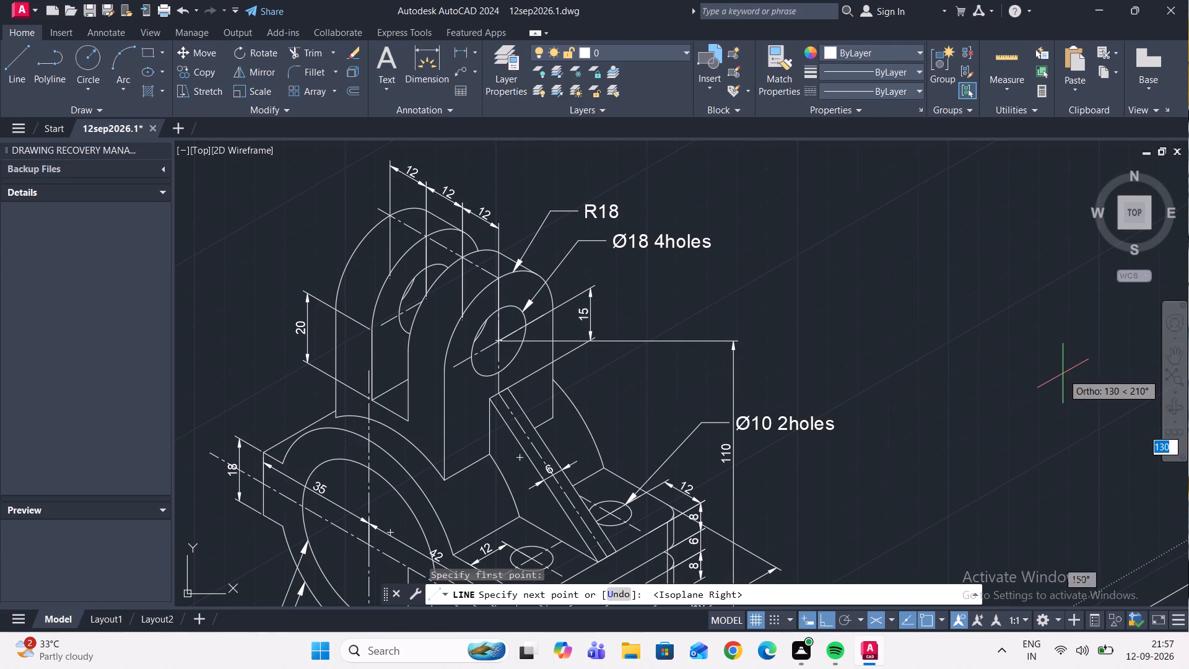
{"action": "scroll", "coordinate": [1063, 374], "scroll_direction": "down", "scroll_amount": 1}
{"action": "middle_click_drag", "start_coordinate": [1063, 374], "coordinate": [878, 319]}
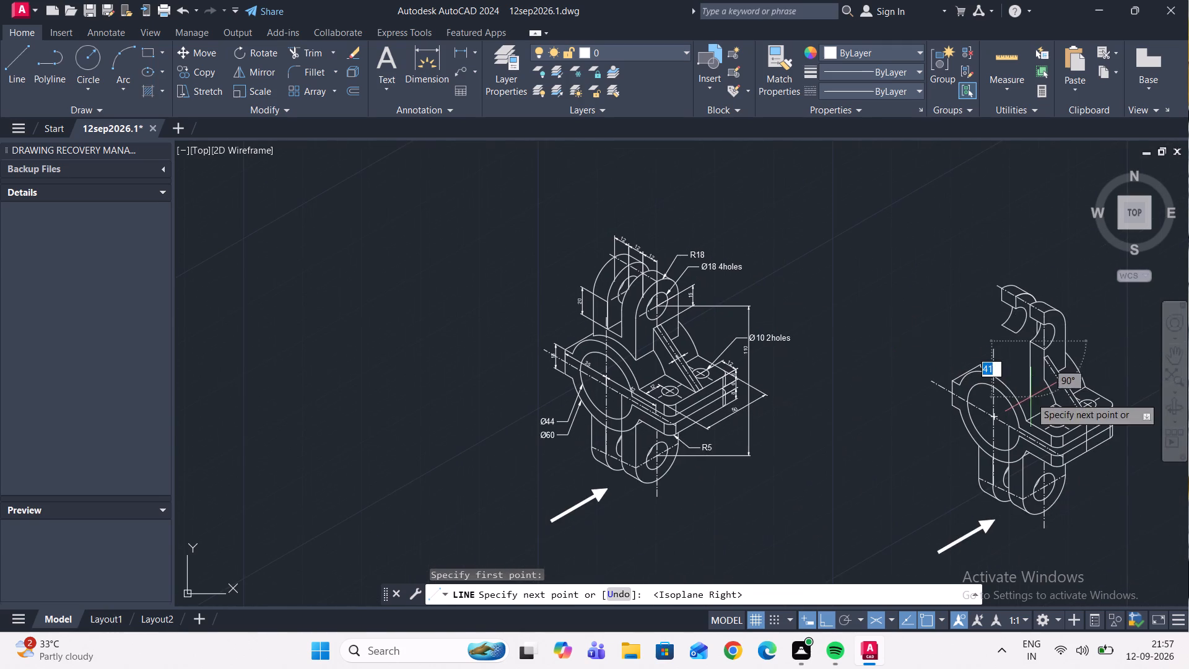
{"action": "scroll", "coordinate": [1034, 384], "scroll_direction": "up", "scroll_amount": 3}
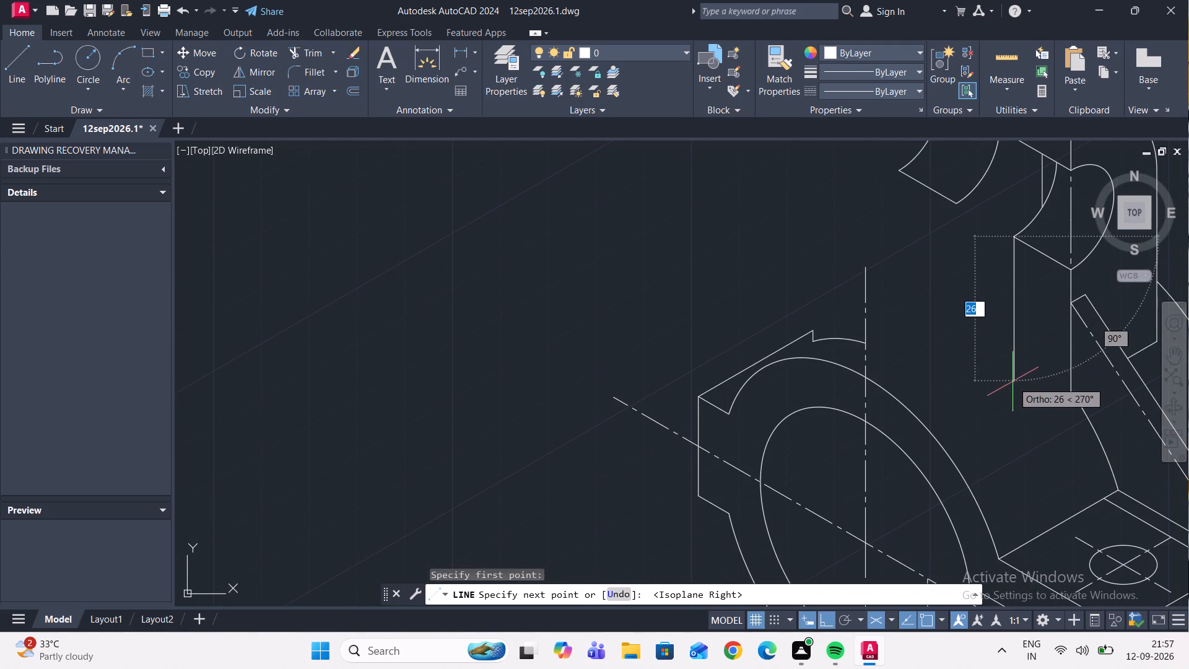
{"action": "scroll", "coordinate": [1014, 381], "scroll_direction": "down", "scroll_amount": 2}
{"action": "scroll", "coordinate": [651, 338], "scroll_direction": "up", "scroll_amount": 1}
{"action": "scroll", "coordinate": [622, 328], "scroll_direction": "down", "scroll_amount": 2}
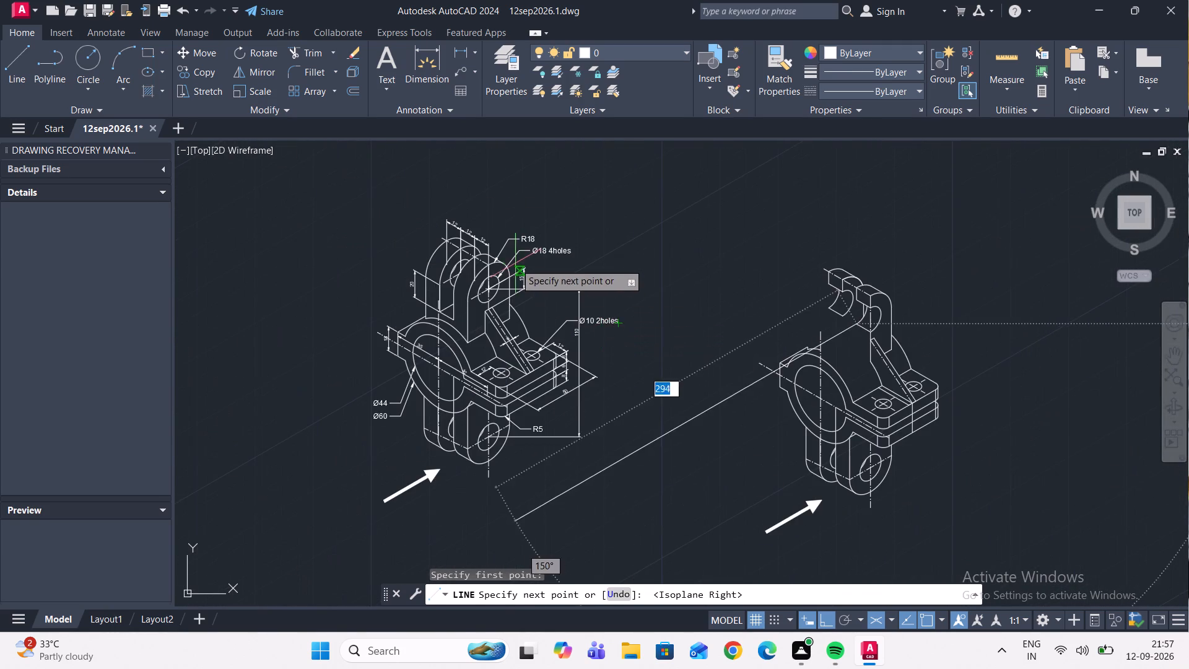
{"action": "scroll", "coordinate": [514, 263], "scroll_direction": "up", "scroll_amount": 2}
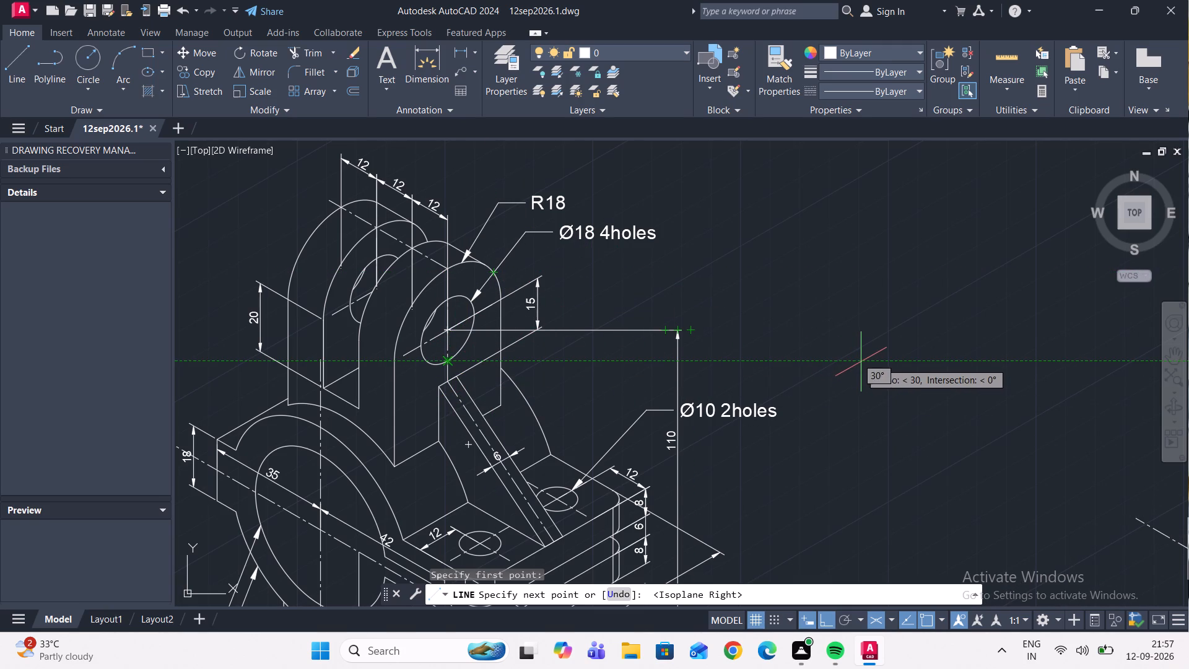
{"action": "scroll", "coordinate": [863, 362], "scroll_direction": "down", "scroll_amount": 1}
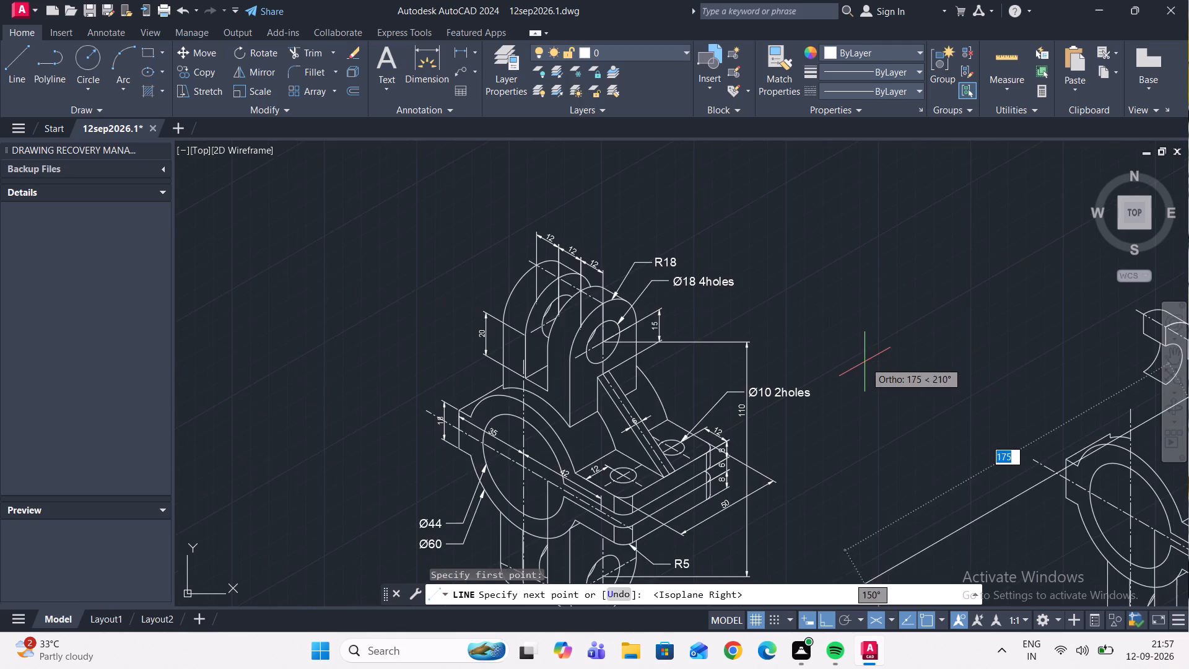
{"action": "scroll", "coordinate": [883, 359], "scroll_direction": "down", "scroll_amount": 2}
{"action": "scroll", "coordinate": [837, 383], "scroll_direction": "up", "scroll_amount": 1}
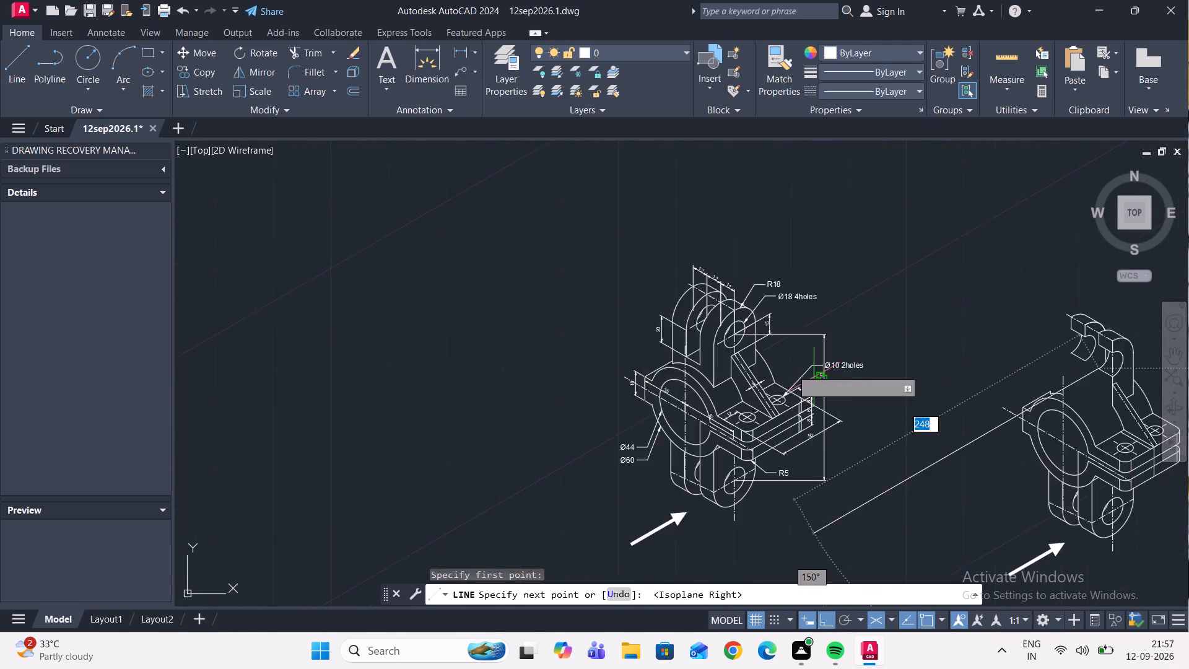
{"action": "scroll", "coordinate": [785, 367], "scroll_direction": "up", "scroll_amount": 1}
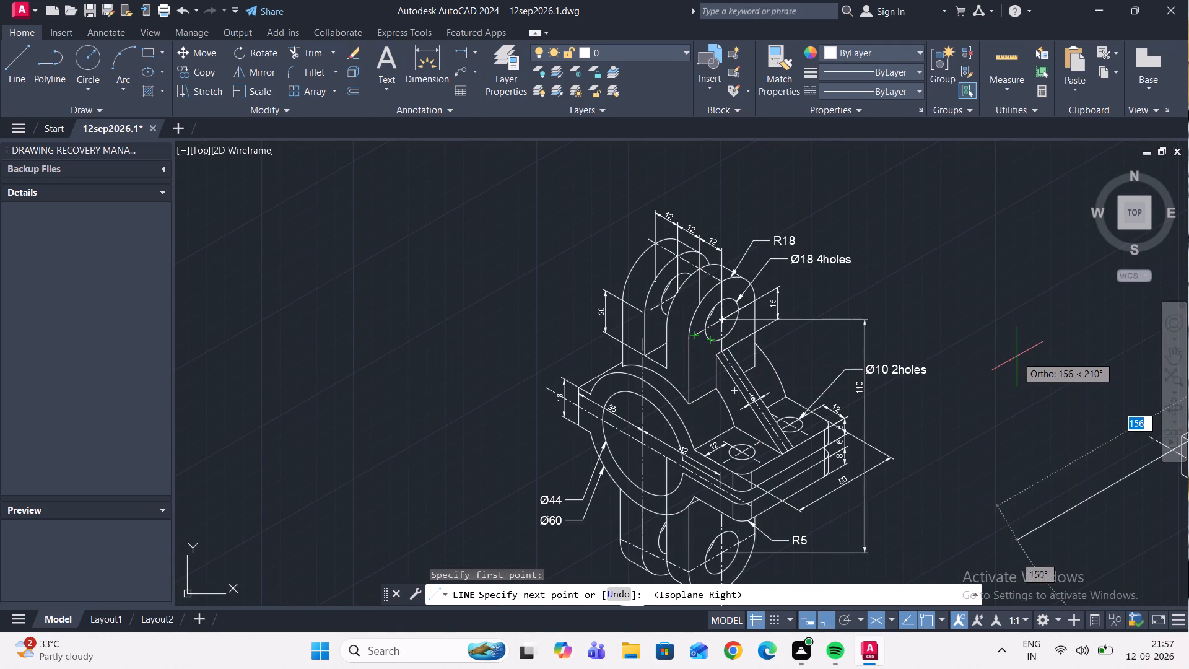
{"action": "middle_click_drag", "start_coordinate": [1016, 356], "coordinate": [701, 337]}
{"action": "middle_click", "coordinate": [700, 337]}
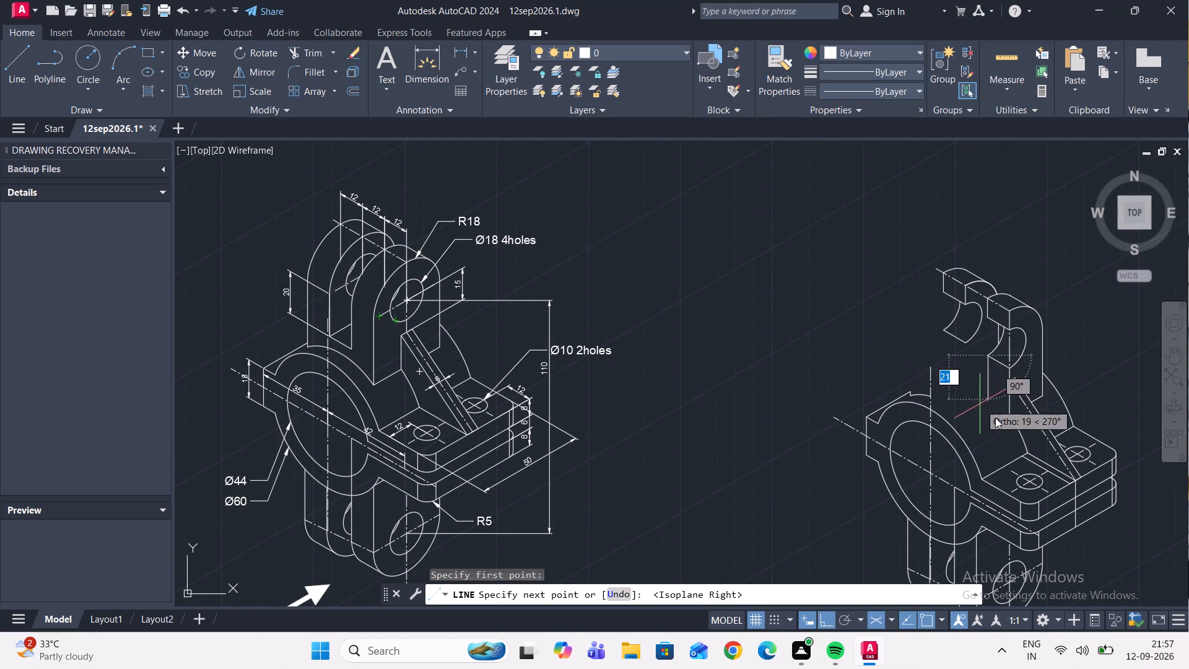
{"action": "scroll", "coordinate": [980, 382], "scroll_direction": "up", "scroll_amount": 2}
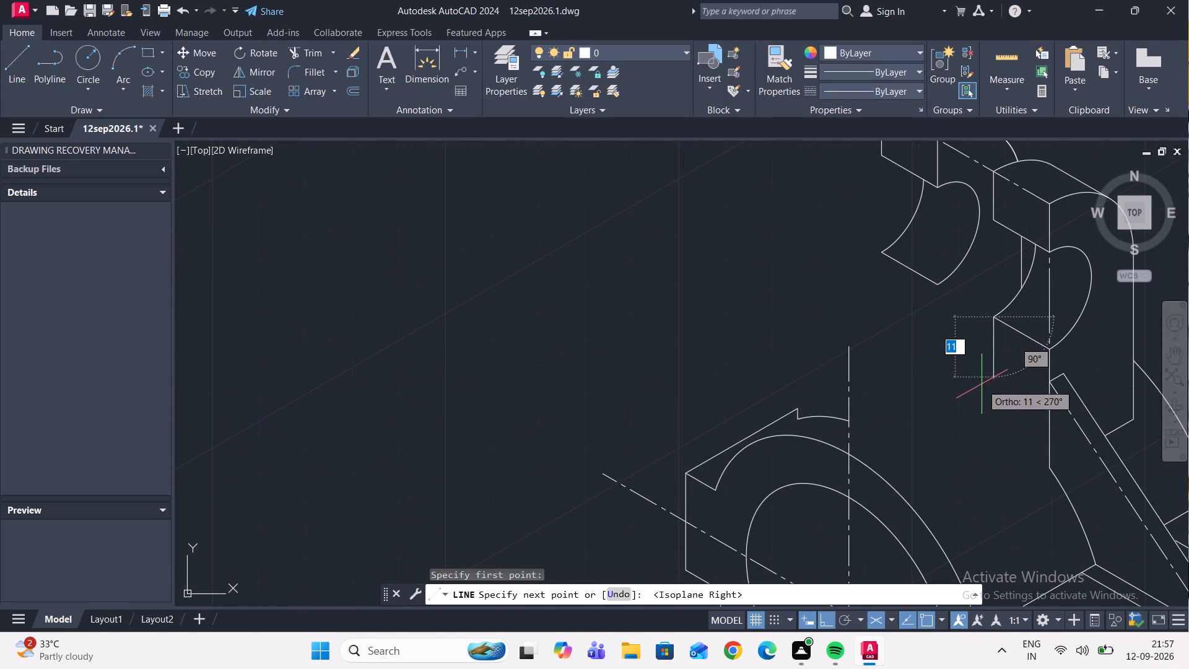
{"action": "type", "text": "11"}
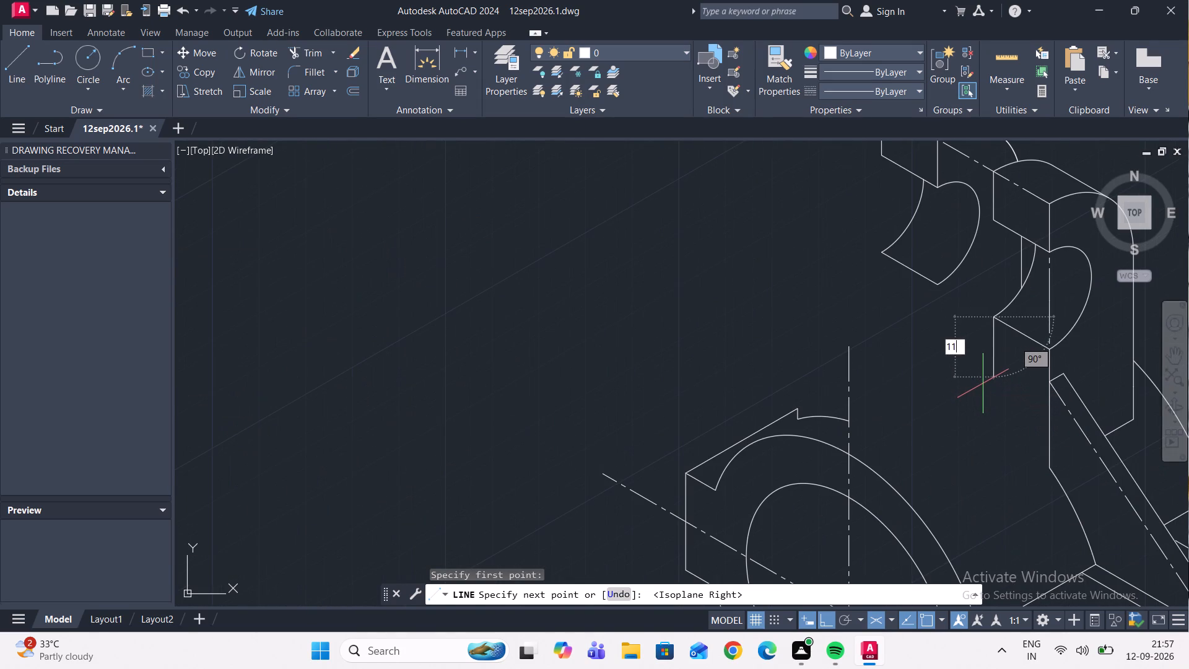
{"action": "key", "text": "Return"}
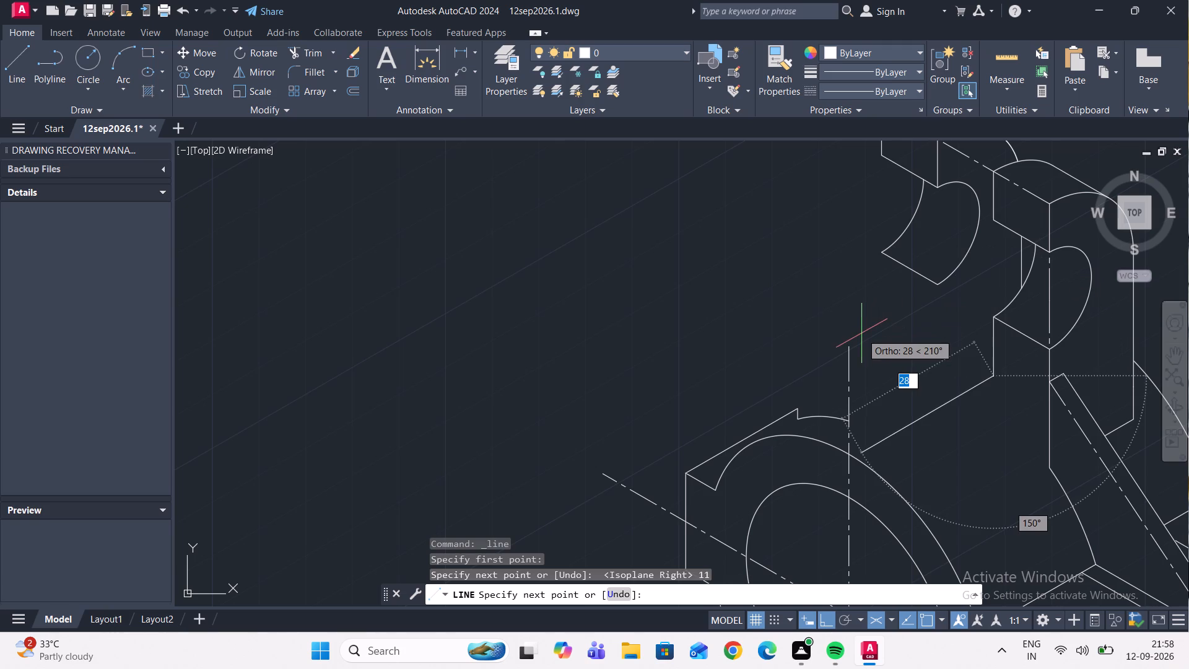
{"action": "key", "text": "F5"}
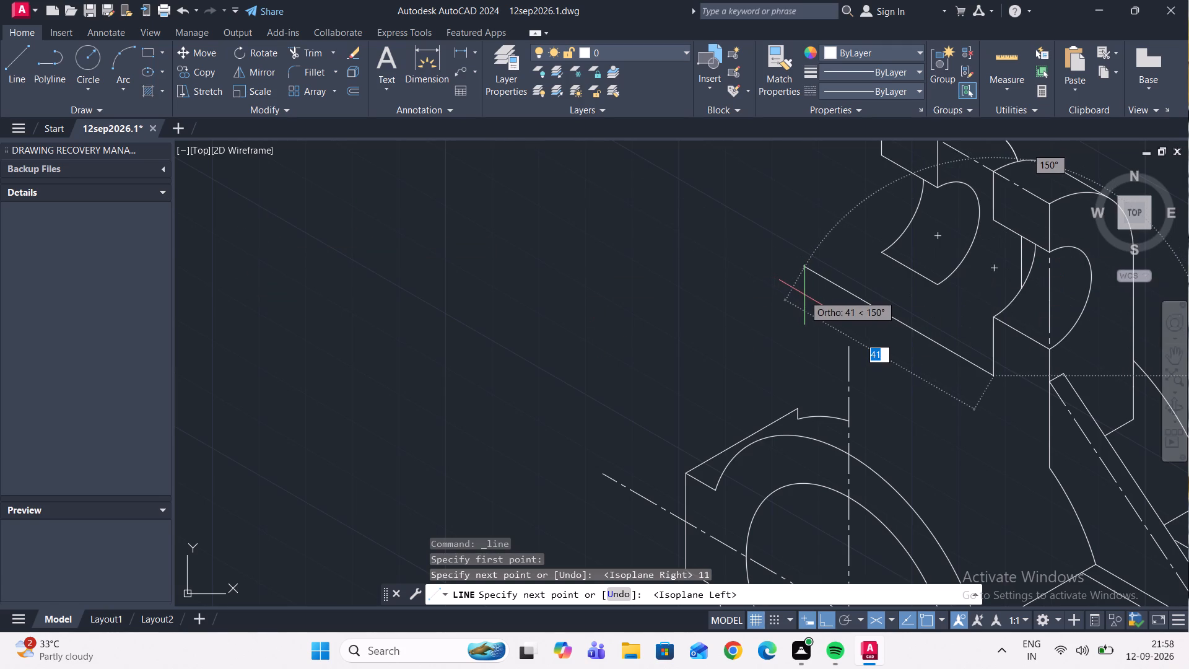
{"action": "key", "text": "1"}
{"action": "key", "text": "2"}
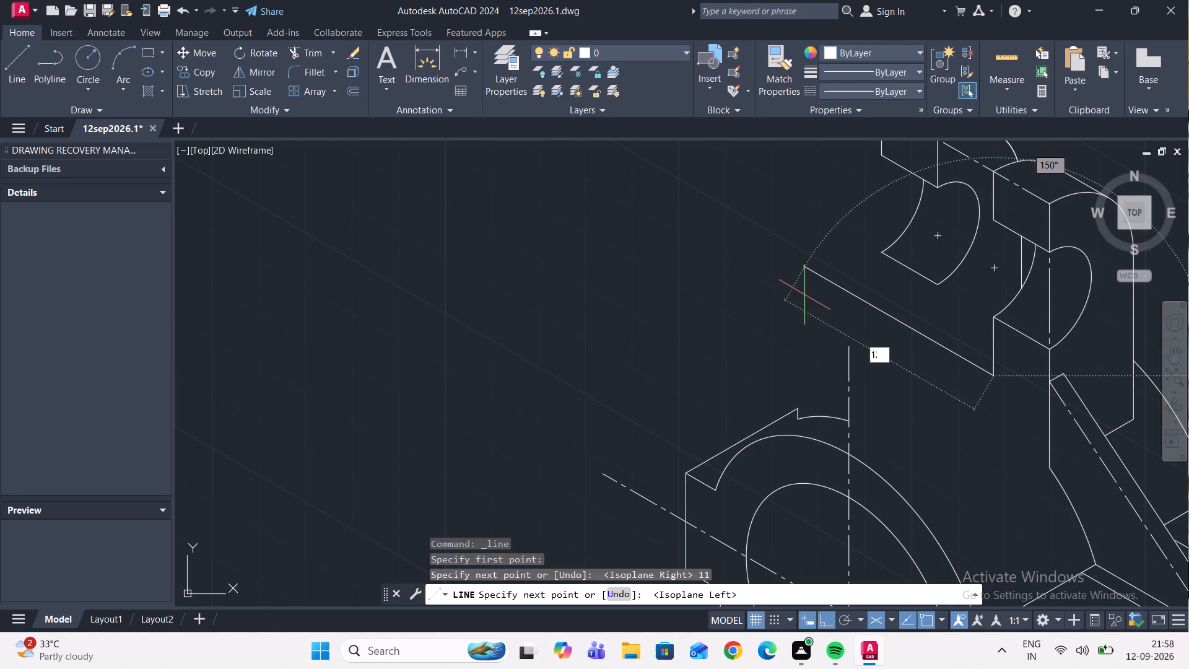
{"action": "key", "text": "Return"}
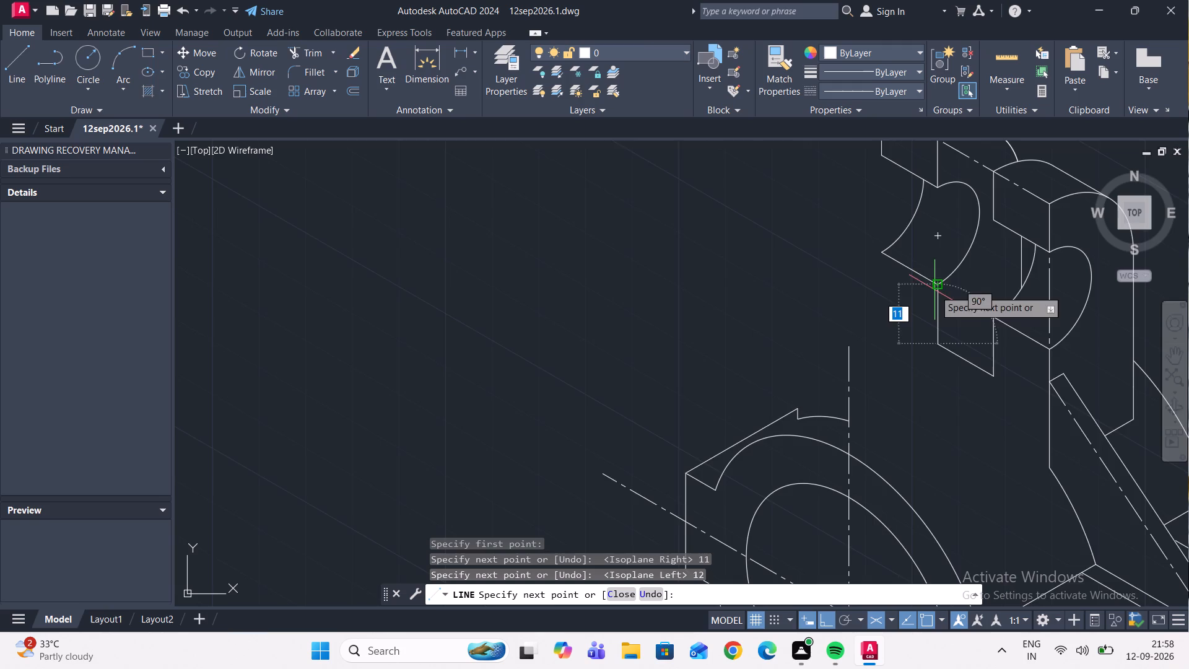
{"action": "scroll", "coordinate": [934, 290], "scroll_direction": "up", "scroll_amount": 2}
{"action": "left_click", "coordinate": [938, 274]}
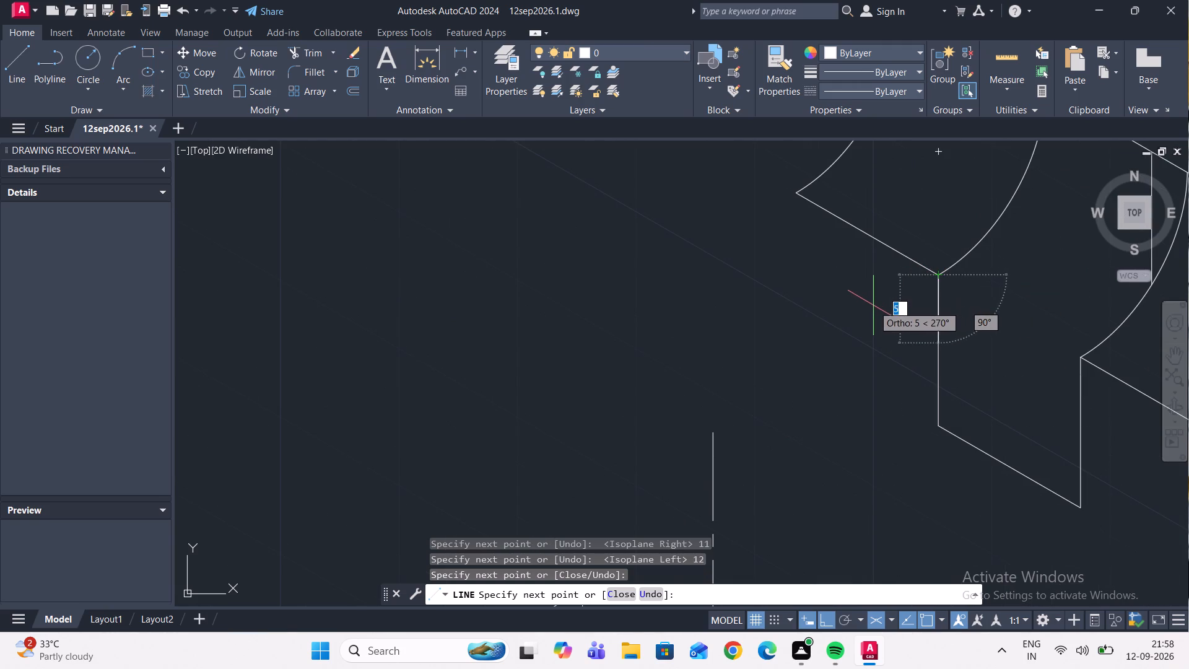
{"action": "key", "text": "Escape"}
Draw a vertical line about 50 units down from the midpoint of the new 12-unit slanted edge, past the cylinder's outer arc.
{"action": "scroll", "coordinate": [882, 284], "scroll_direction": "down", "scroll_amount": 3}
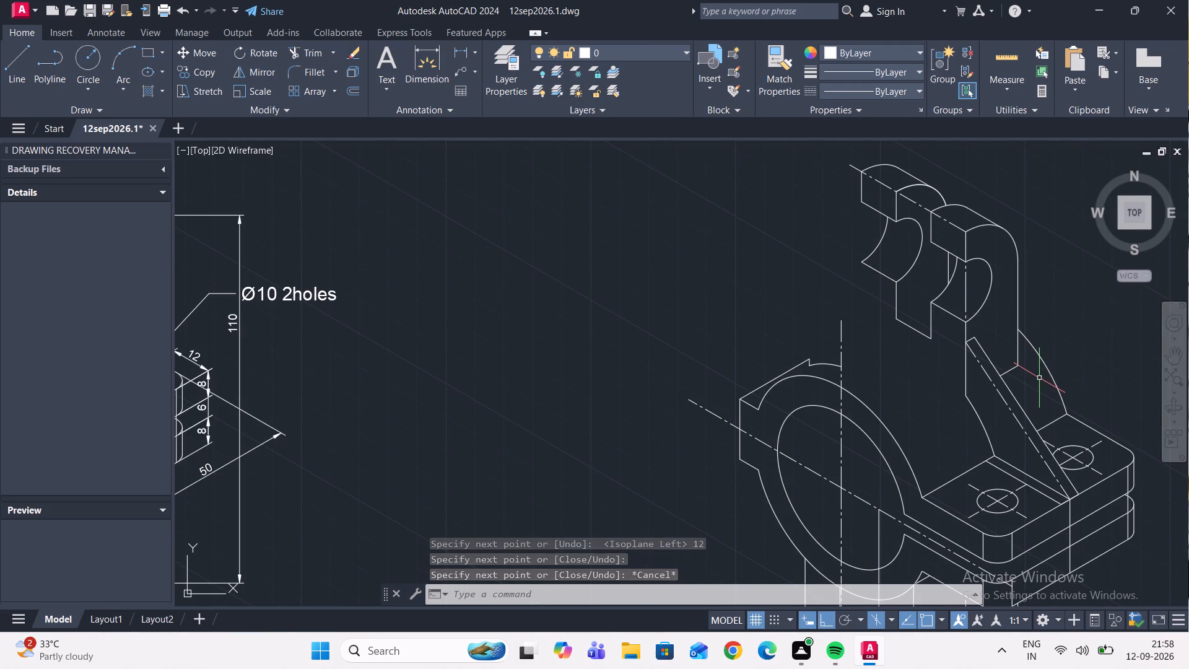
{"action": "scroll", "coordinate": [1039, 380], "scroll_direction": "down", "scroll_amount": 1}
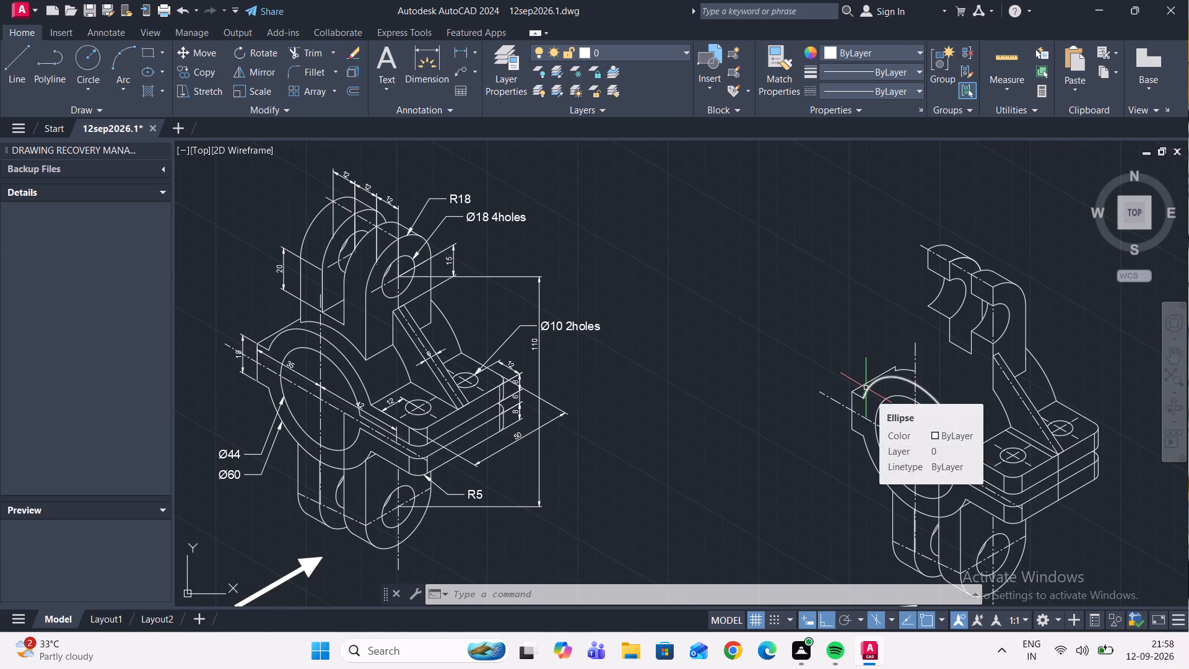
{"action": "scroll", "coordinate": [866, 388], "scroll_direction": "down", "scroll_amount": 1}
{"action": "scroll", "coordinate": [866, 388], "scroll_direction": "up", "scroll_amount": 2}
{"action": "scroll", "coordinate": [925, 394], "scroll_direction": "up", "scroll_amount": 2}
{"action": "scroll", "coordinate": [942, 383], "scroll_direction": "down", "scroll_amount": 2}
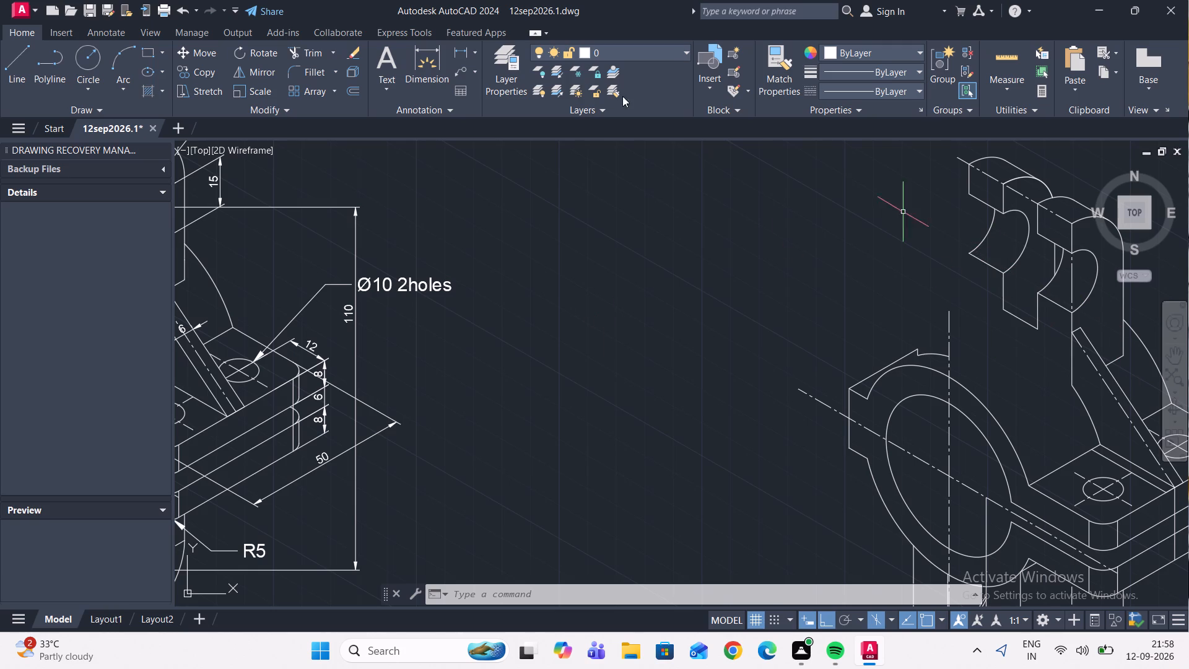
{"action": "left_click", "coordinate": [16, 59]}
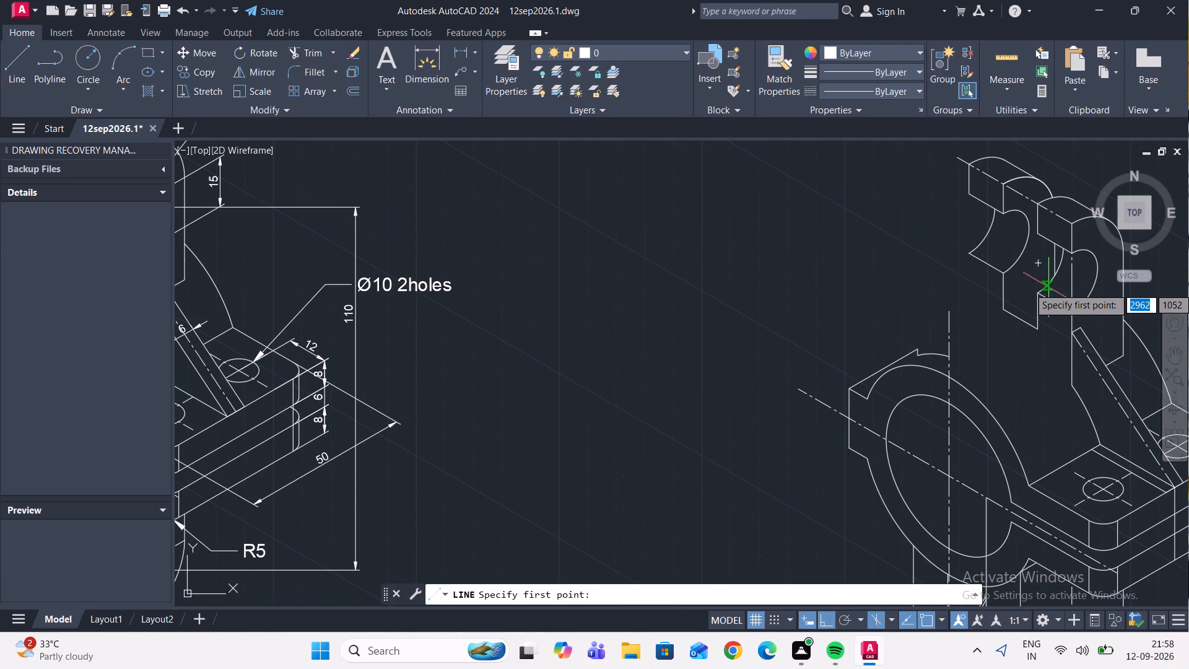
{"action": "left_click", "coordinate": [1022, 321]}
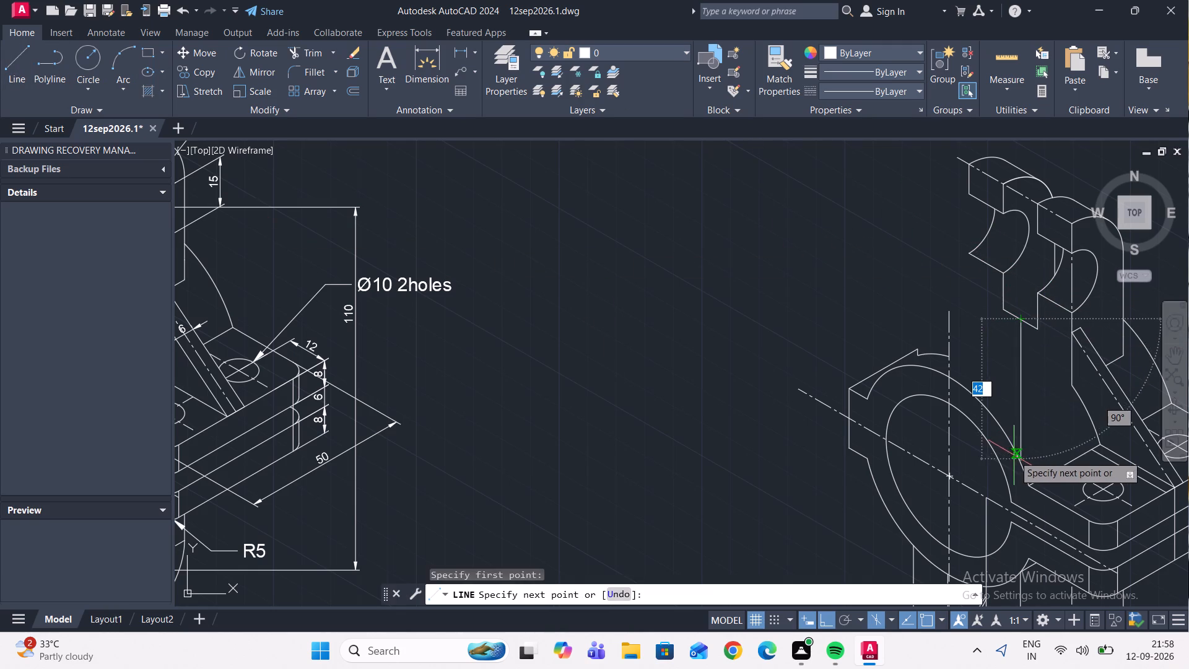
{"action": "scroll", "coordinate": [1013, 453], "scroll_direction": "up", "scroll_amount": 2}
{"action": "scroll", "coordinate": [1003, 512], "scroll_direction": "down", "scroll_amount": 1}
{"action": "scroll", "coordinate": [1013, 523], "scroll_direction": "up", "scroll_amount": 1}
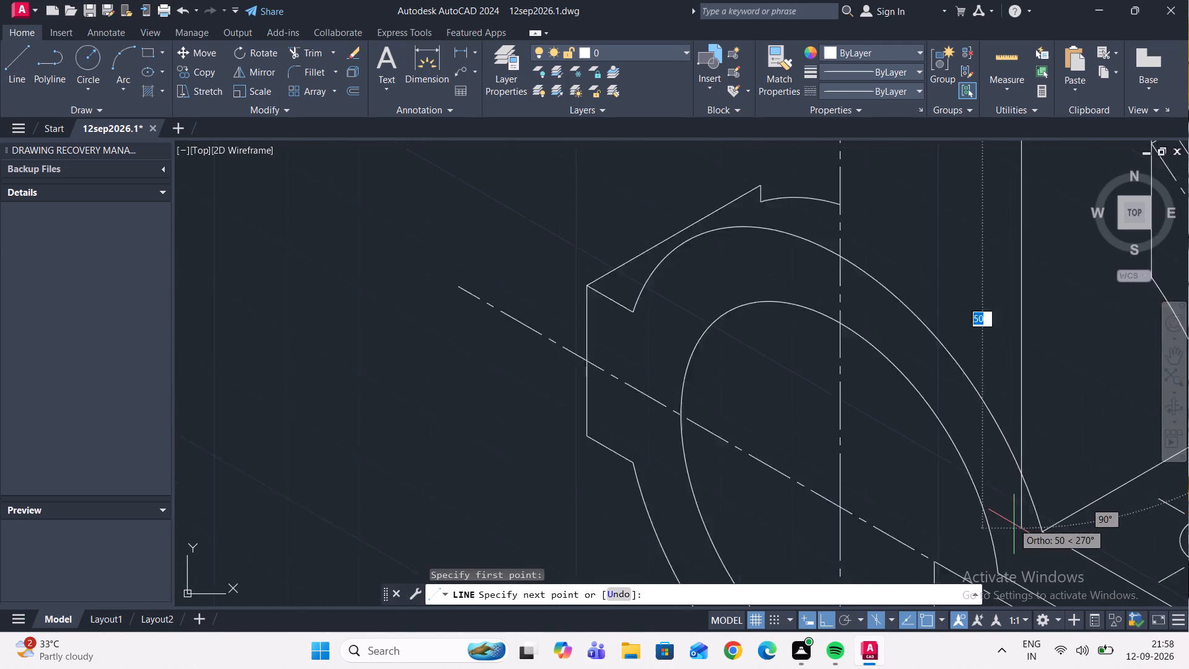
{"action": "scroll", "coordinate": [1014, 524], "scroll_direction": "up", "scroll_amount": 1}
{"action": "left_click", "coordinate": [1010, 540]}
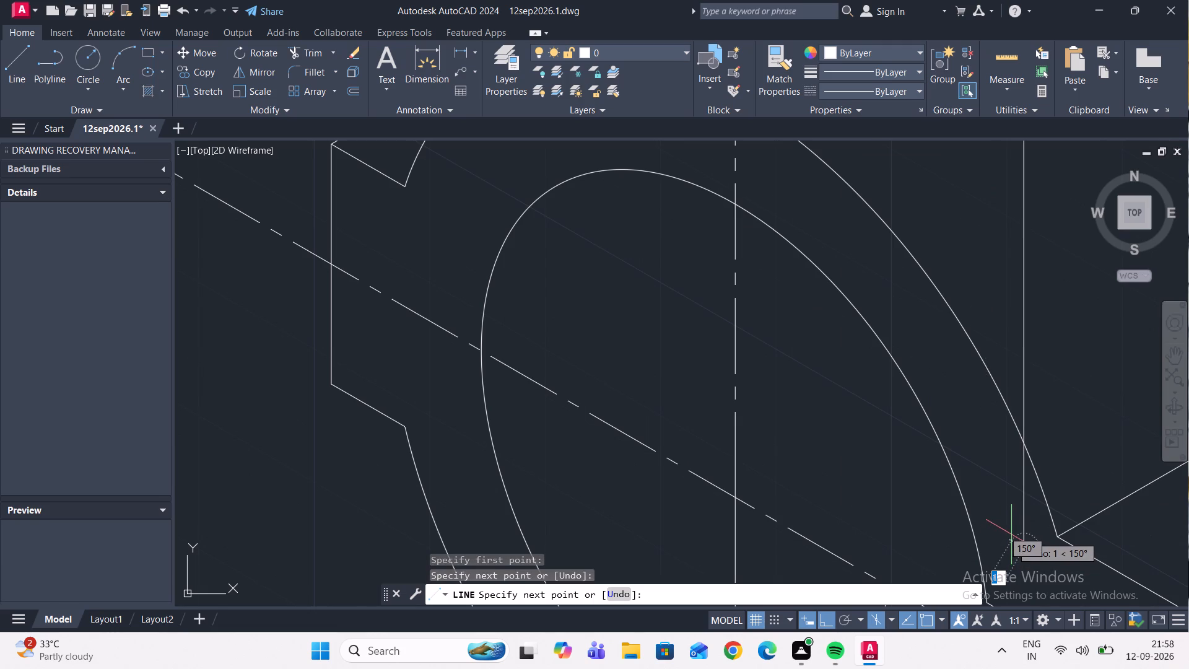
{"action": "key", "text": "Escape"}
{"action": "scroll", "coordinate": [893, 484], "scroll_direction": "down", "scroll_amount": 2}
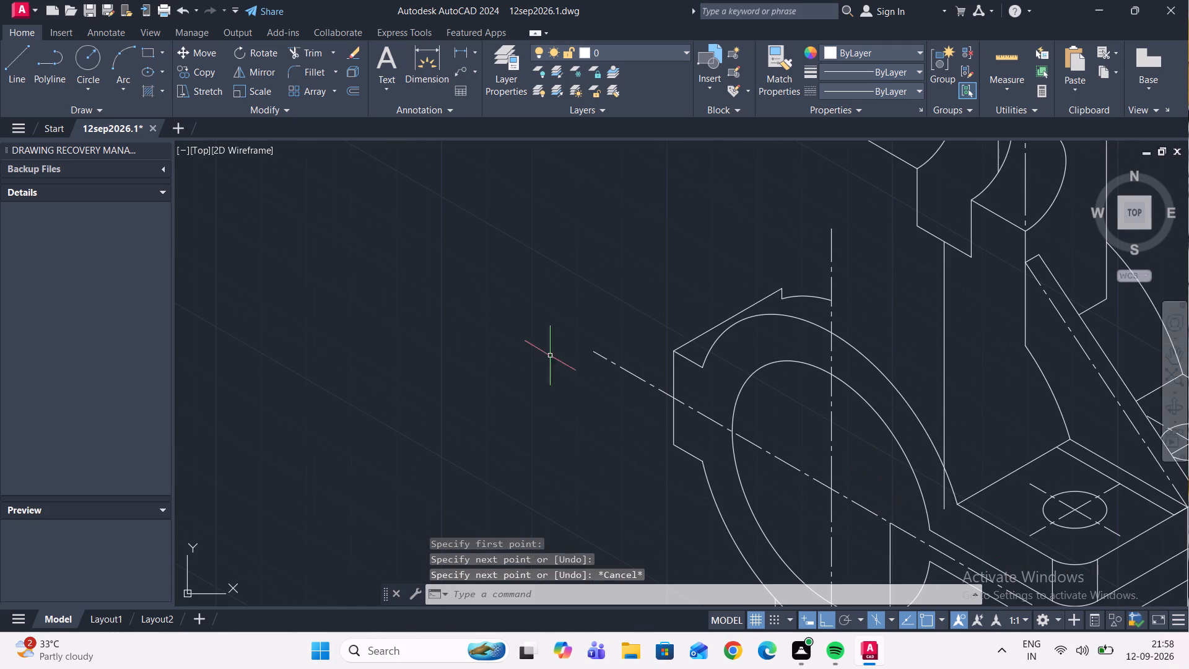
Draw a line about 39 units long at 30° from the cylinder's centre, crossing the vertical line below the lugs.
{"action": "left_click", "coordinate": [21, 64]}
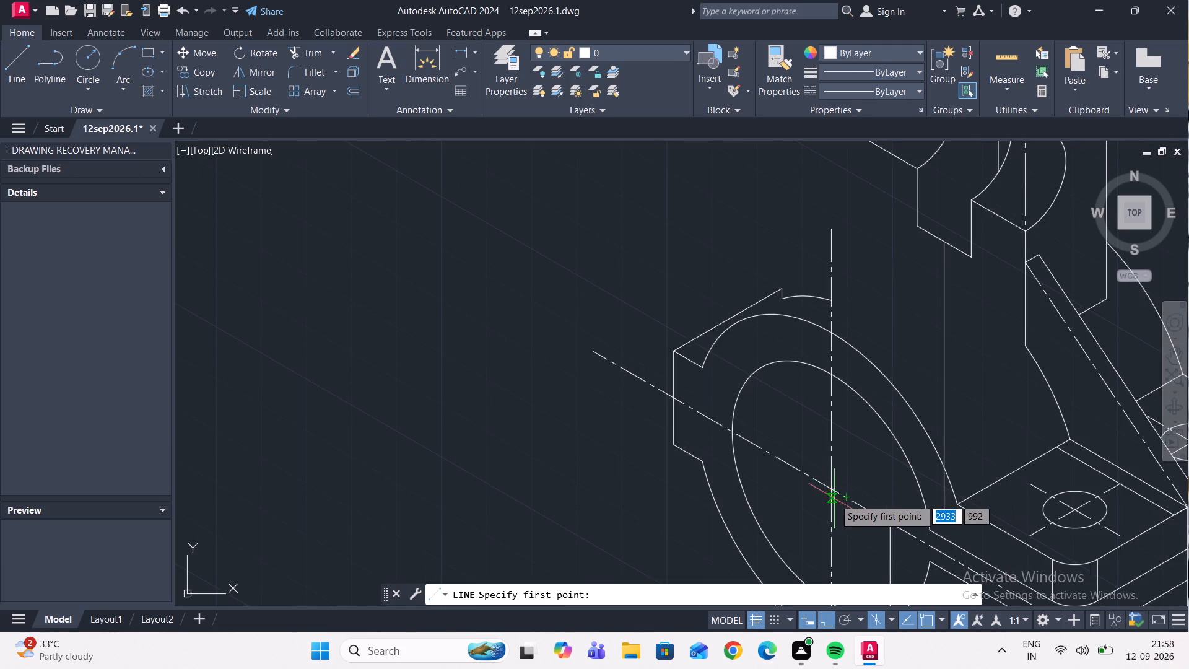
{"action": "left_click", "coordinate": [834, 490]}
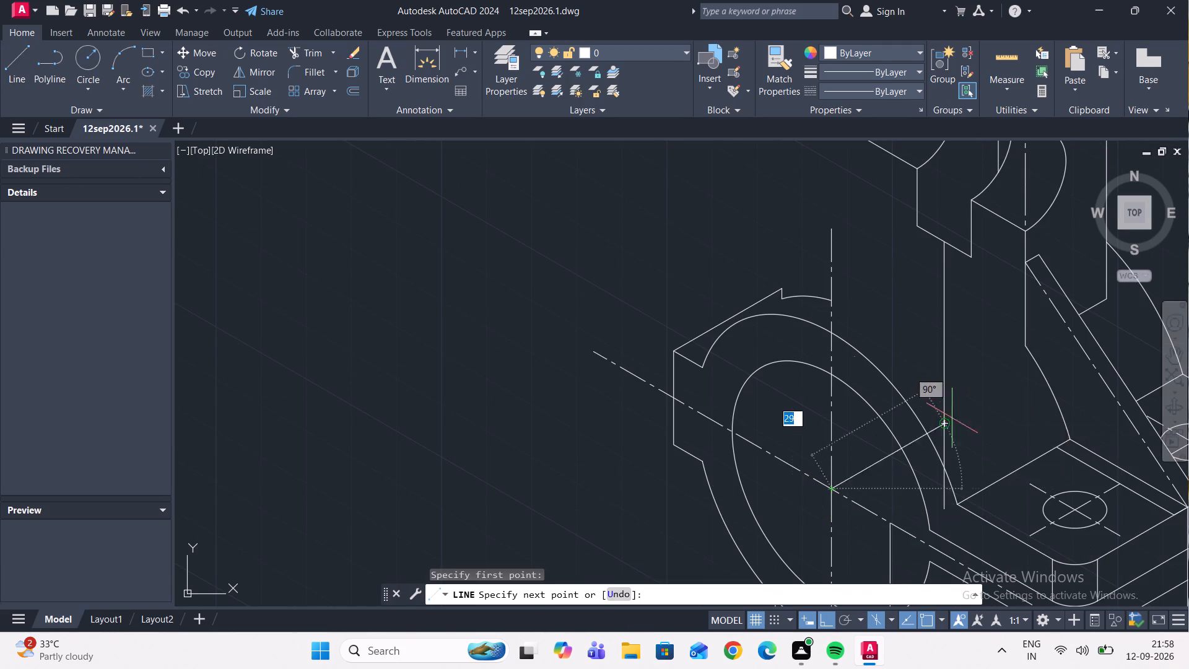
{"action": "scroll", "coordinate": [1011, 385], "scroll_direction": "up", "scroll_amount": 2}
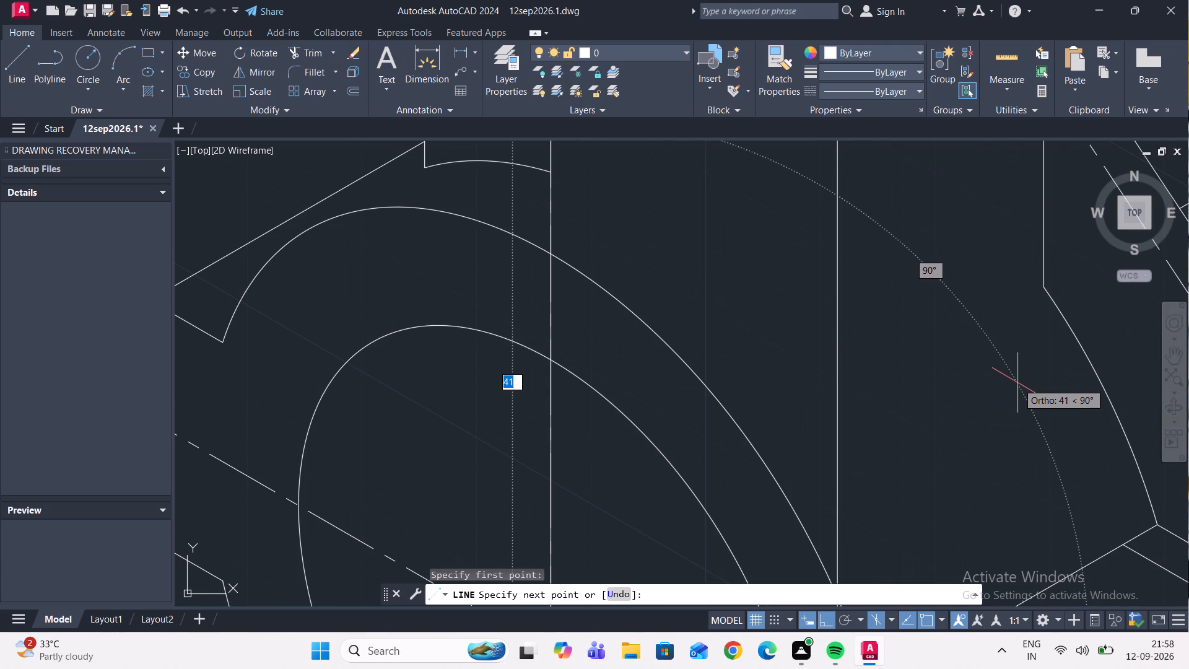
{"action": "key", "text": "F5"}
{"action": "scroll", "coordinate": [985, 386], "scroll_direction": "up", "scroll_amount": 1}
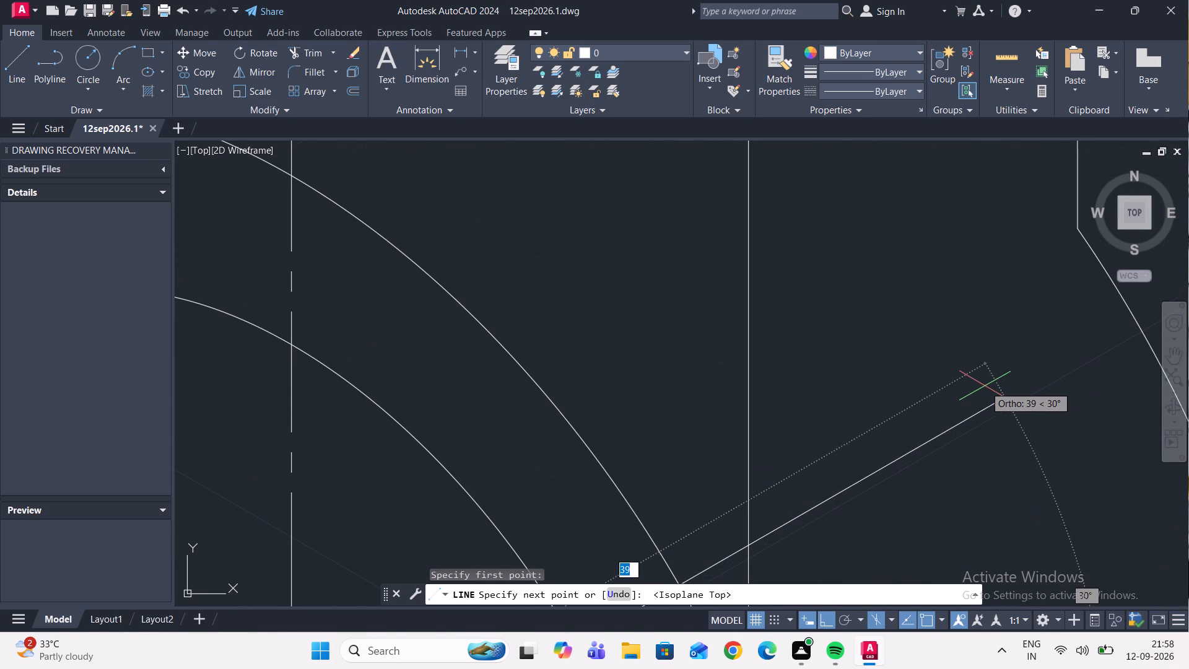
{"action": "left_click", "coordinate": [975, 398]}
{"action": "key", "text": "Escape"}
{"action": "scroll", "coordinate": [975, 398], "scroll_direction": "down", "scroll_amount": 3}
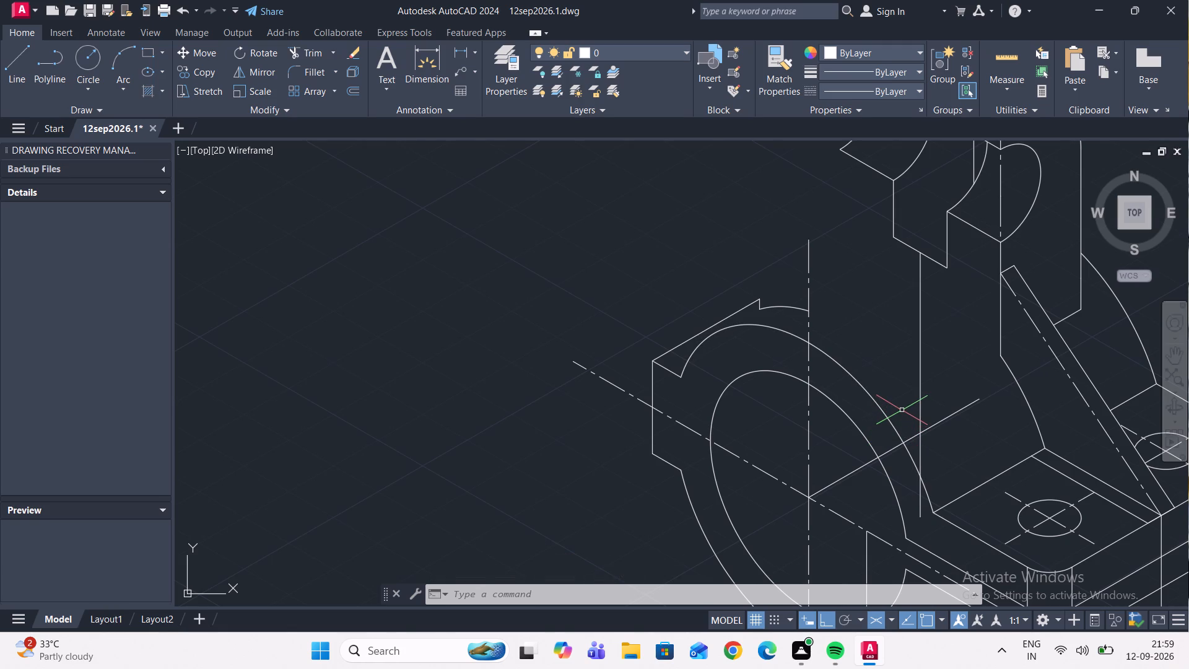
{"action": "scroll", "coordinate": [920, 394], "scroll_direction": "down", "scroll_amount": 1}
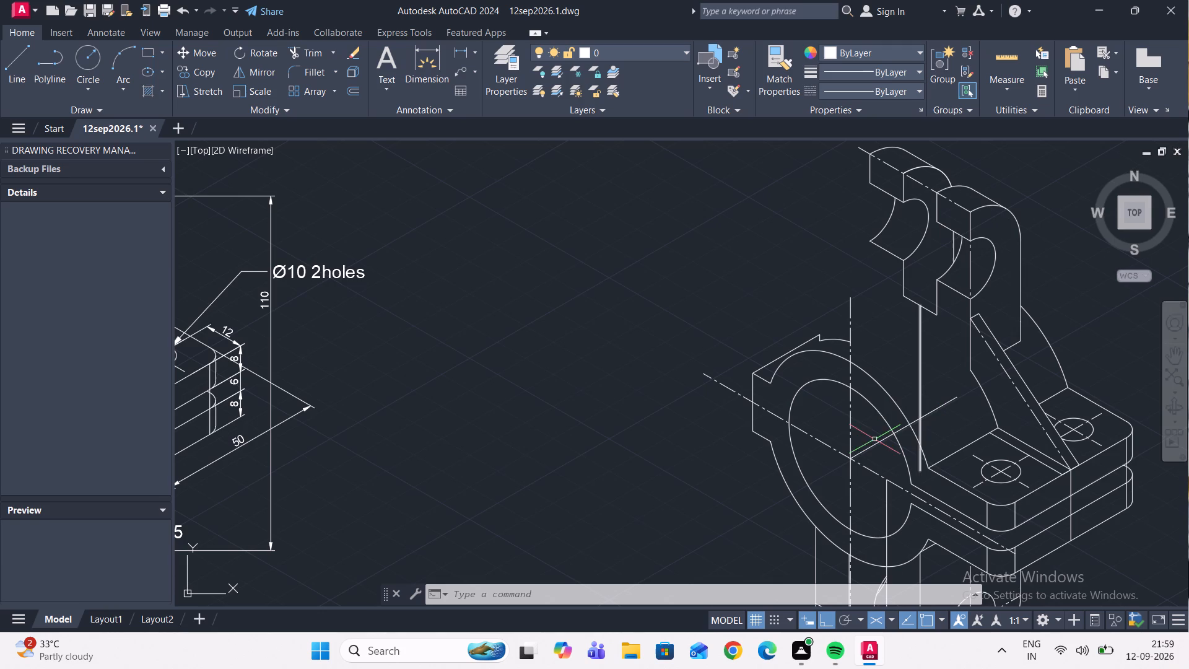
Copy the cylinder's upper outer arc from the cylinder centre to where the 30° line meets the vertical line.
{"action": "left_click", "coordinate": [887, 395]}
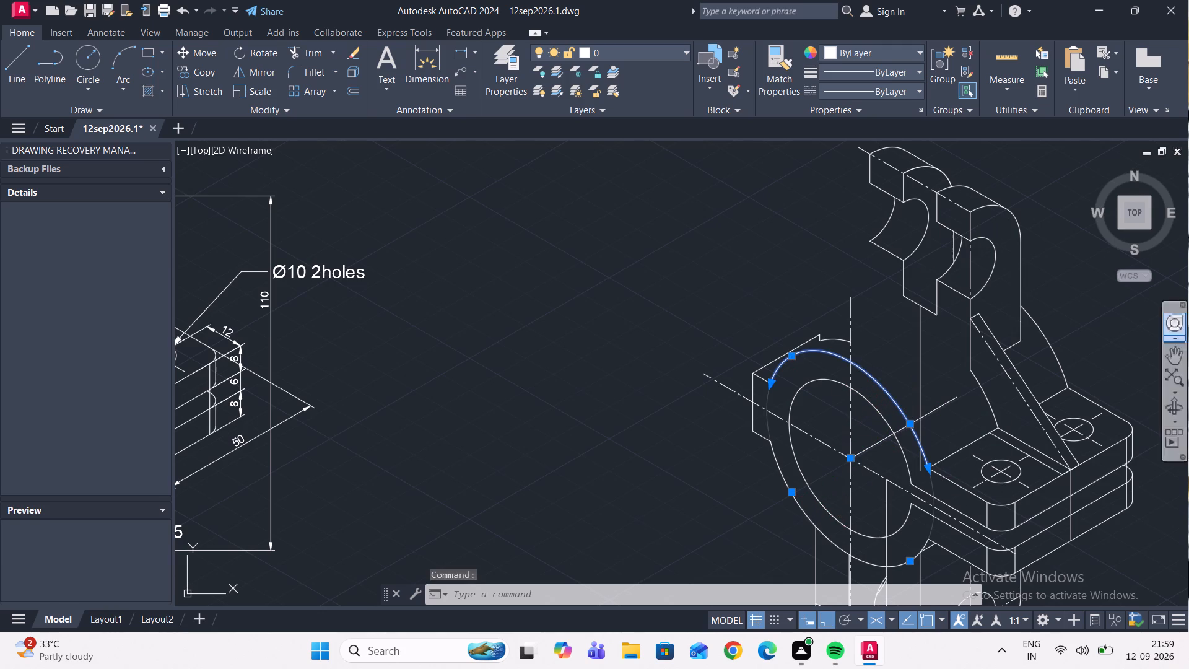
{"action": "left_click", "coordinate": [191, 74]}
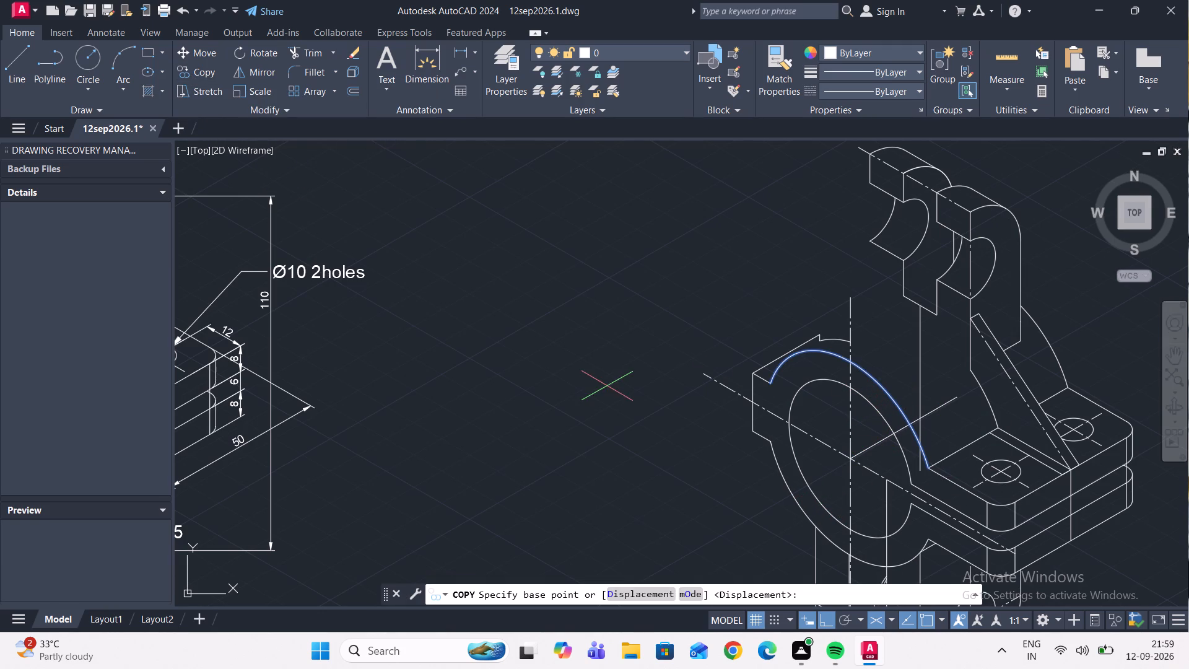
{"action": "scroll", "coordinate": [830, 463], "scroll_direction": "up", "scroll_amount": 1}
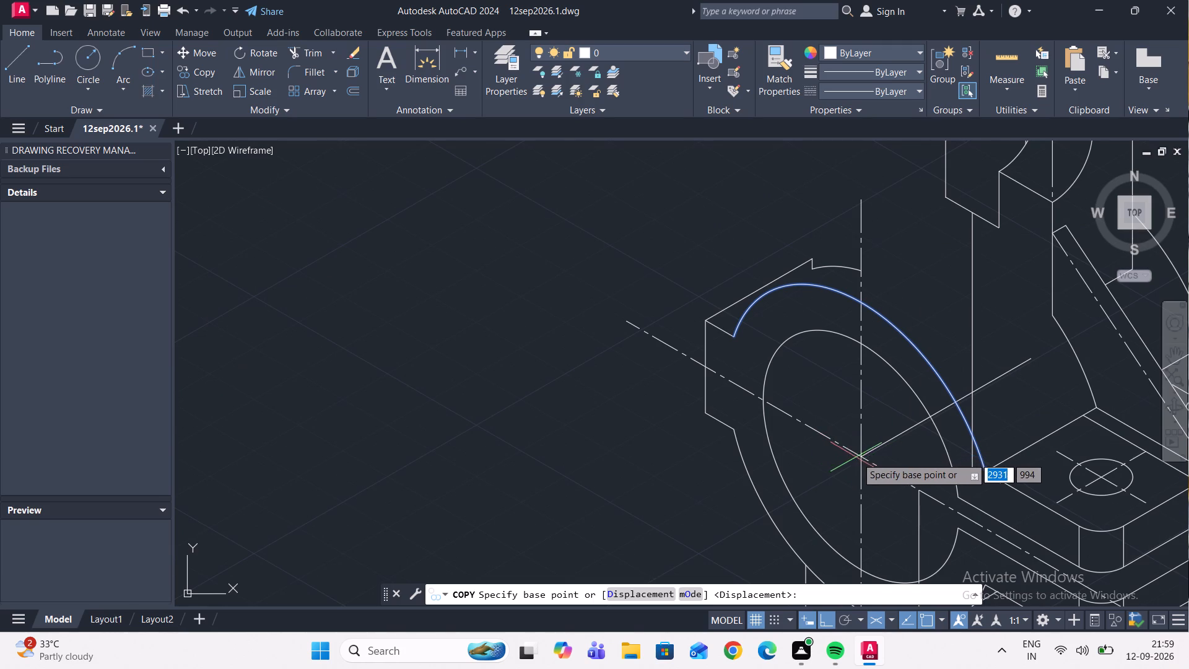
{"action": "left_click", "coordinate": [860, 455]}
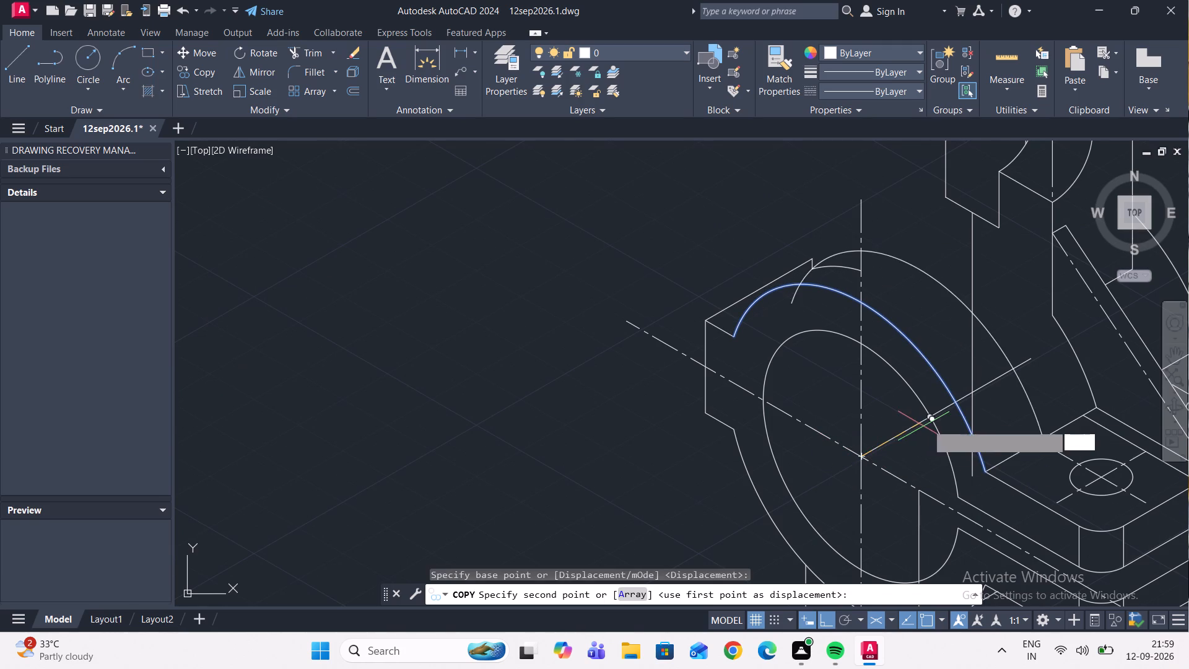
{"action": "scroll", "coordinate": [970, 394], "scroll_direction": "up", "scroll_amount": 2}
{"action": "left_click", "coordinate": [970, 395]}
{"action": "scroll", "coordinate": [970, 395], "scroll_direction": "down", "scroll_amount": 2}
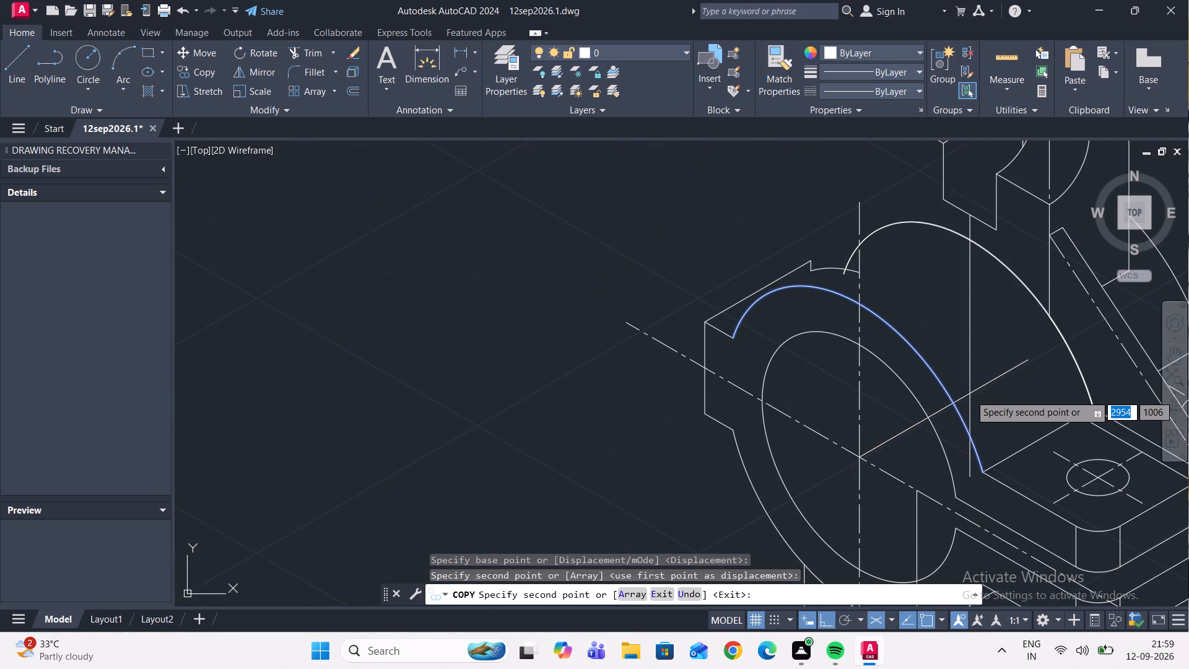
{"action": "key", "text": "Escape"}
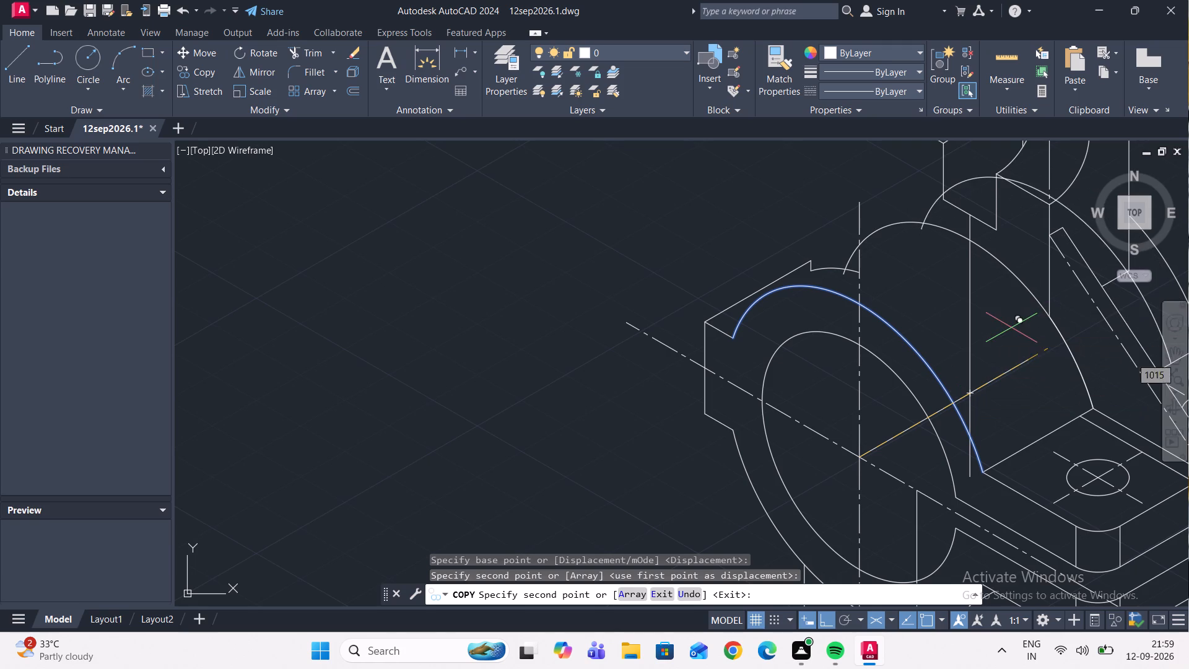
Draw a vertical line about 28 units down from the rear lug hole's lower edge corner, past the copied arc.
{"action": "scroll", "coordinate": [974, 363], "scroll_direction": "down", "scroll_amount": 2}
{"action": "scroll", "coordinate": [939, 302], "scroll_direction": "up", "scroll_amount": 2}
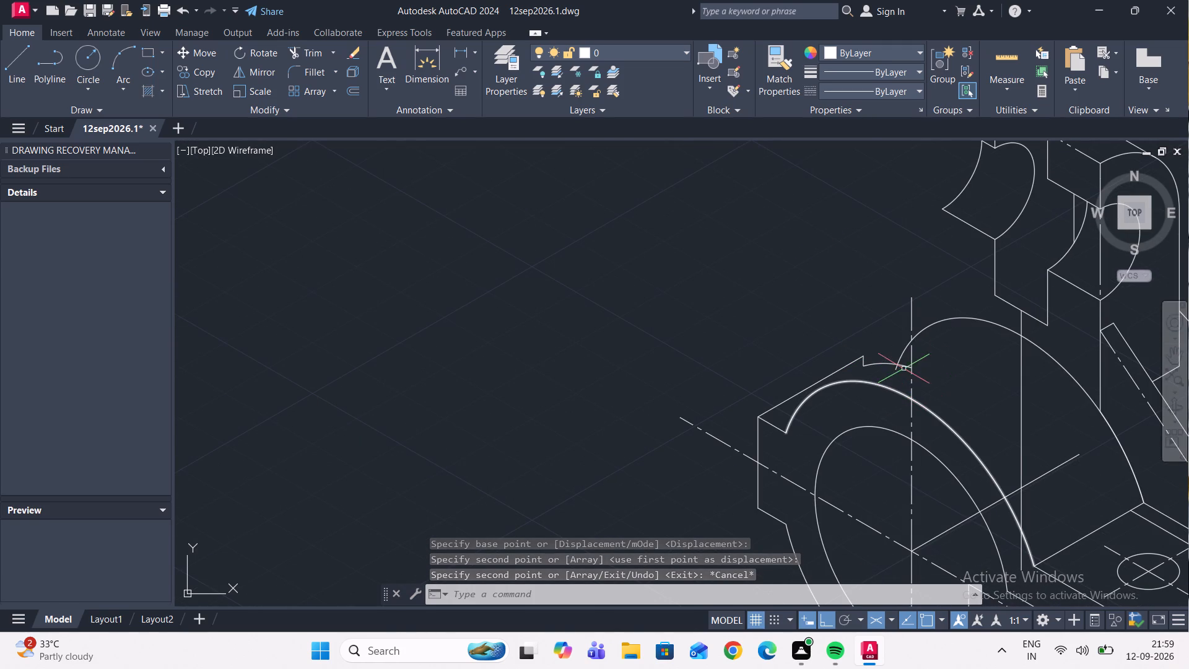
{"action": "left_click", "coordinate": [12, 58]}
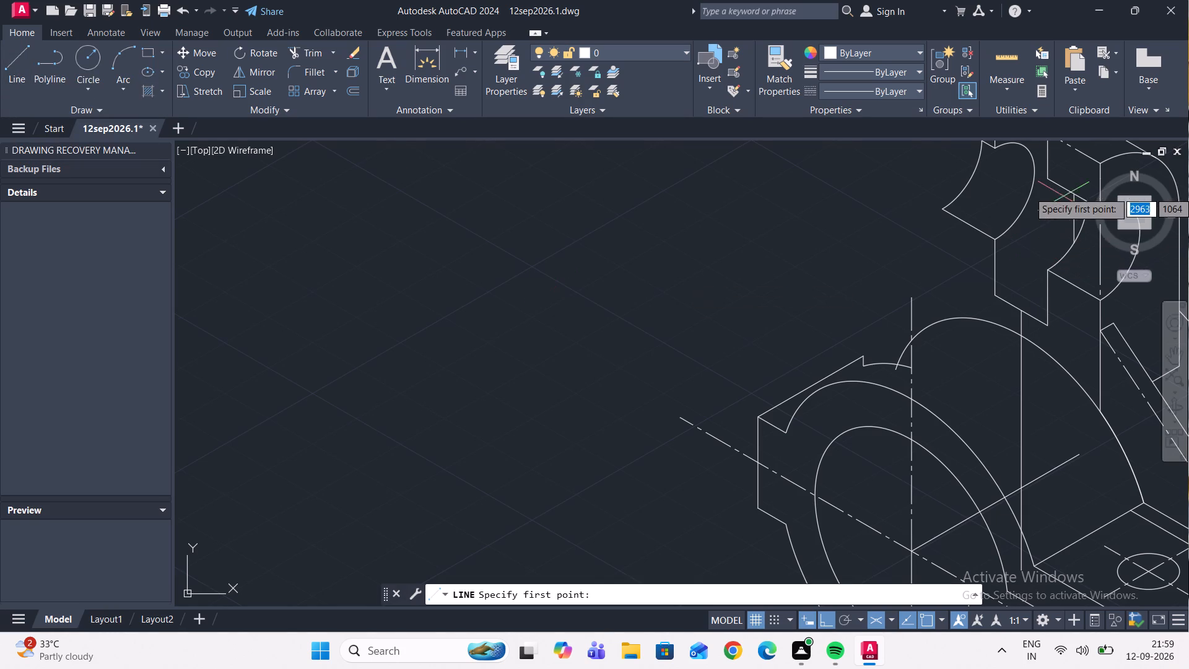
{"action": "left_click", "coordinate": [943, 211]}
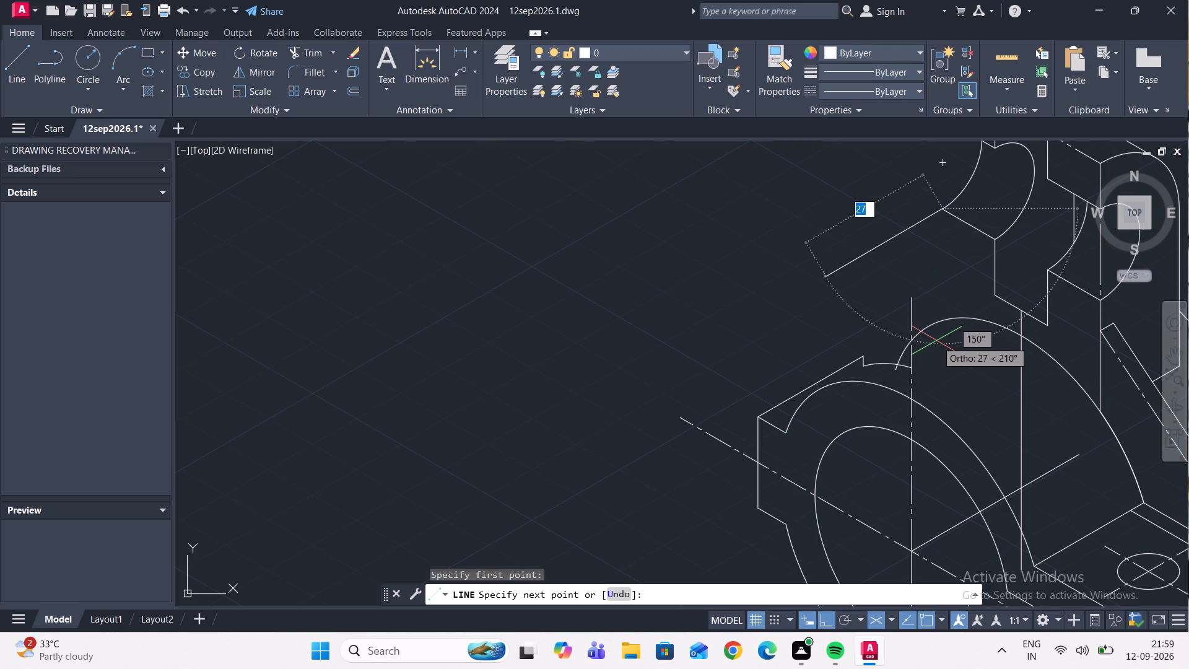
{"action": "key", "text": "F5"}
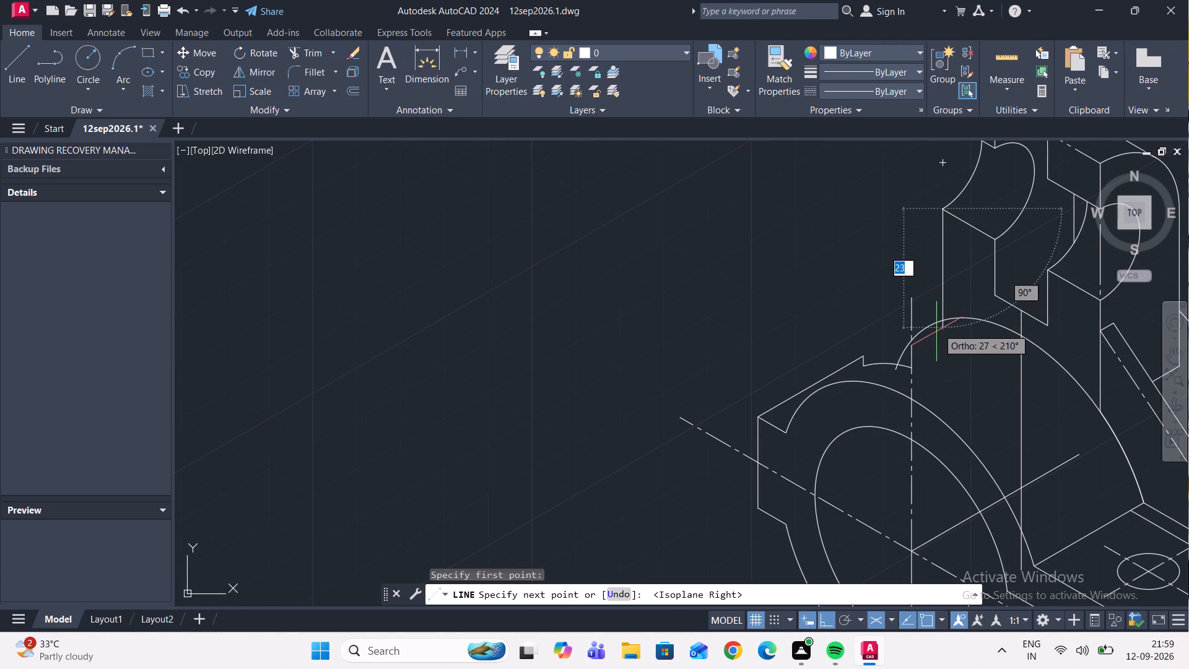
{"action": "scroll", "coordinate": [946, 312], "scroll_direction": "up", "scroll_amount": 1}
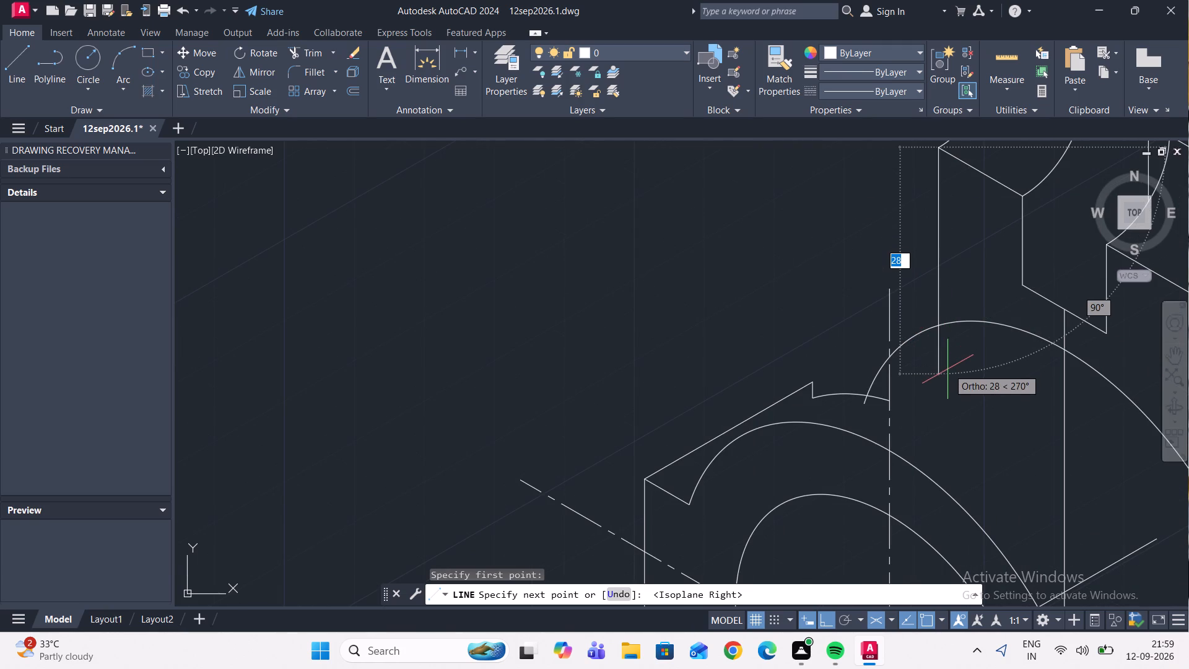
{"action": "left_click", "coordinate": [947, 369]}
{"action": "key", "text": "Escape"}
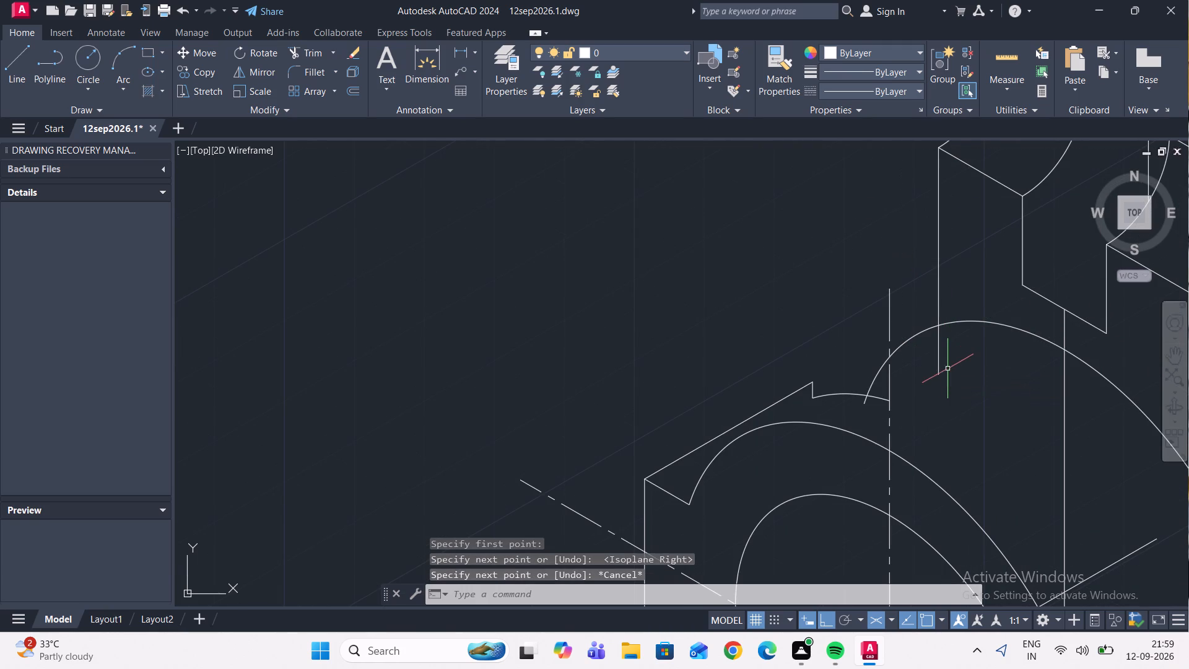
Trim off the part of the new vertical line that extends below the copied arc.
{"action": "left_click", "coordinate": [298, 51]}
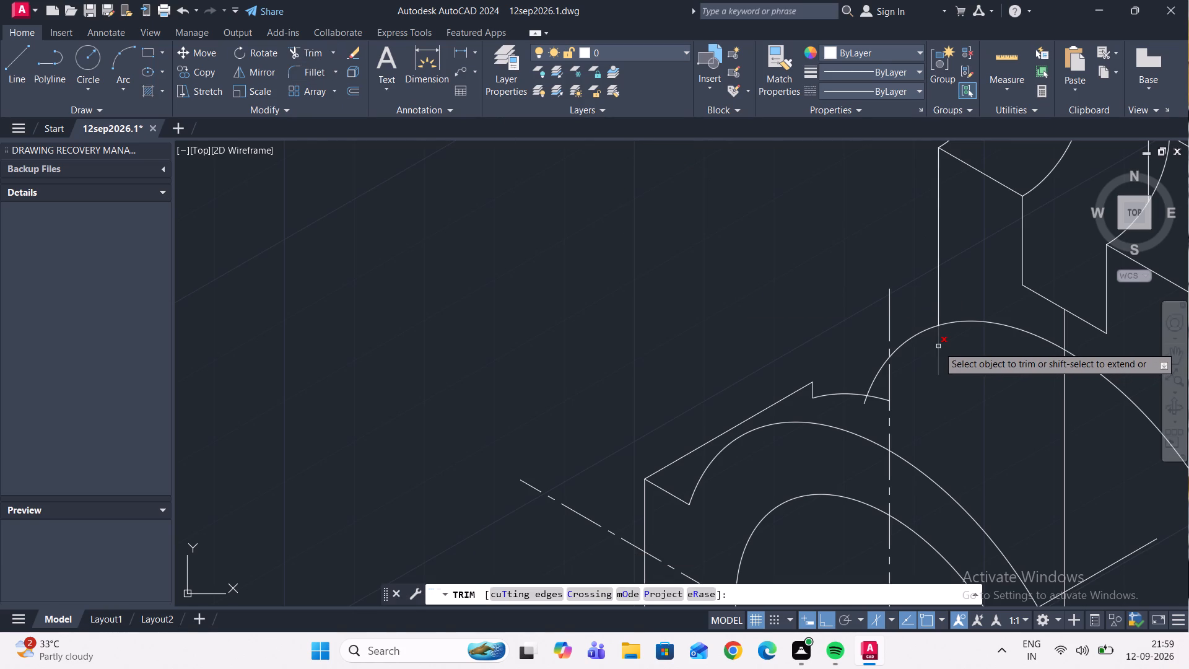
{"action": "left_click", "coordinate": [938, 346]}
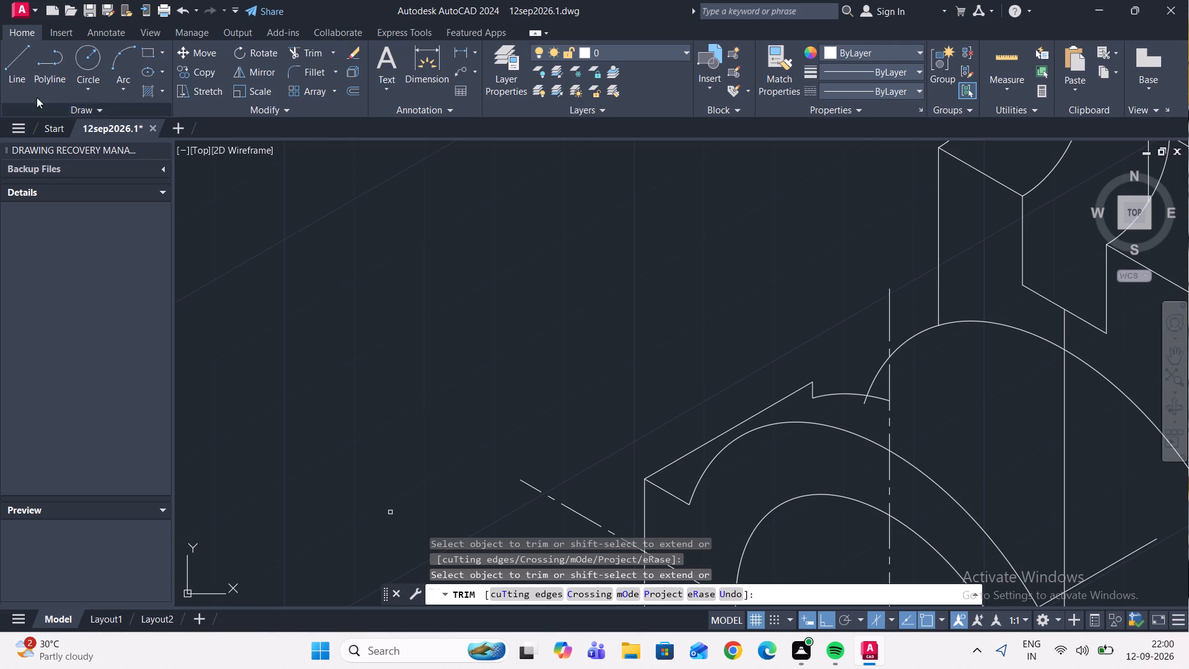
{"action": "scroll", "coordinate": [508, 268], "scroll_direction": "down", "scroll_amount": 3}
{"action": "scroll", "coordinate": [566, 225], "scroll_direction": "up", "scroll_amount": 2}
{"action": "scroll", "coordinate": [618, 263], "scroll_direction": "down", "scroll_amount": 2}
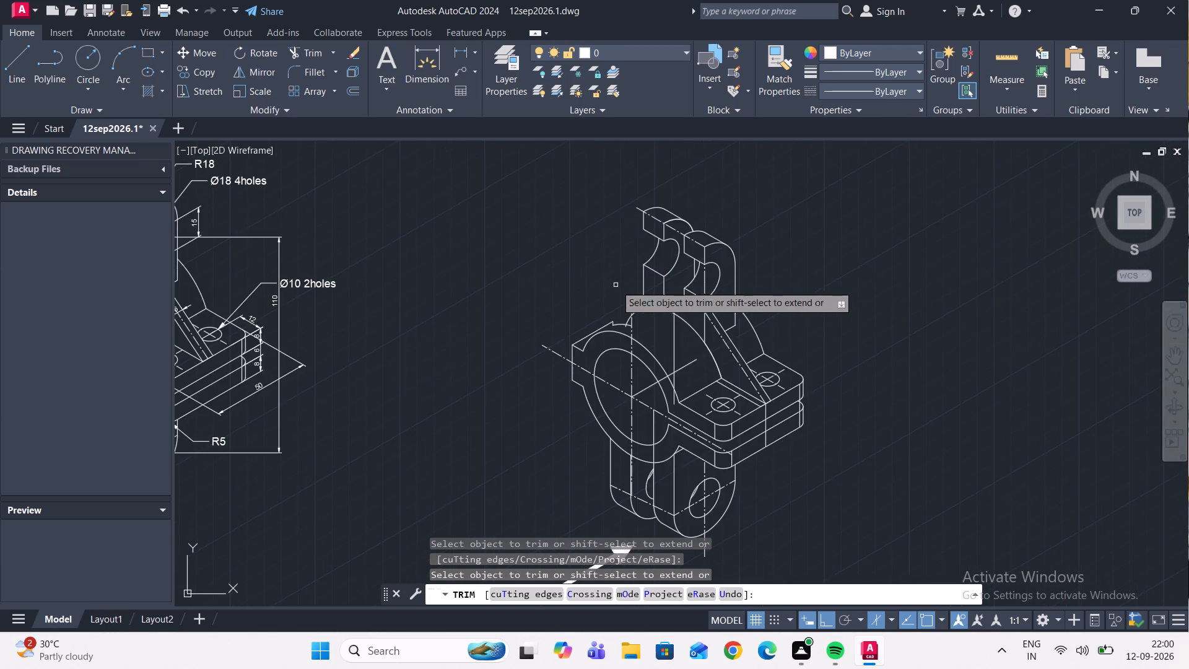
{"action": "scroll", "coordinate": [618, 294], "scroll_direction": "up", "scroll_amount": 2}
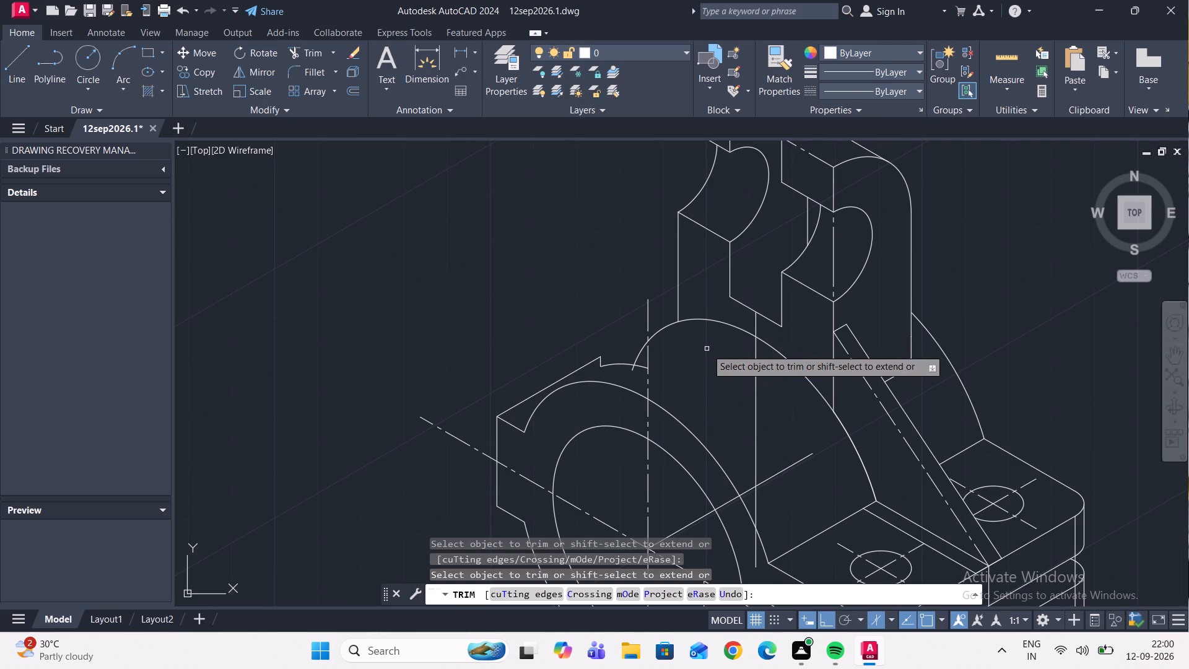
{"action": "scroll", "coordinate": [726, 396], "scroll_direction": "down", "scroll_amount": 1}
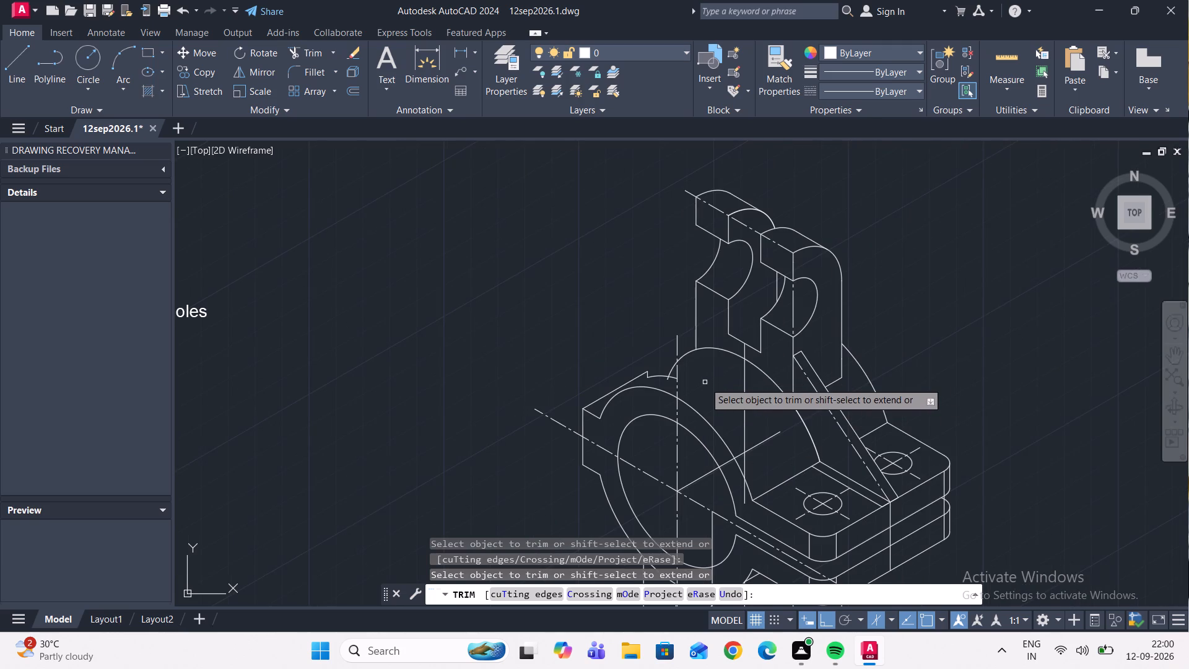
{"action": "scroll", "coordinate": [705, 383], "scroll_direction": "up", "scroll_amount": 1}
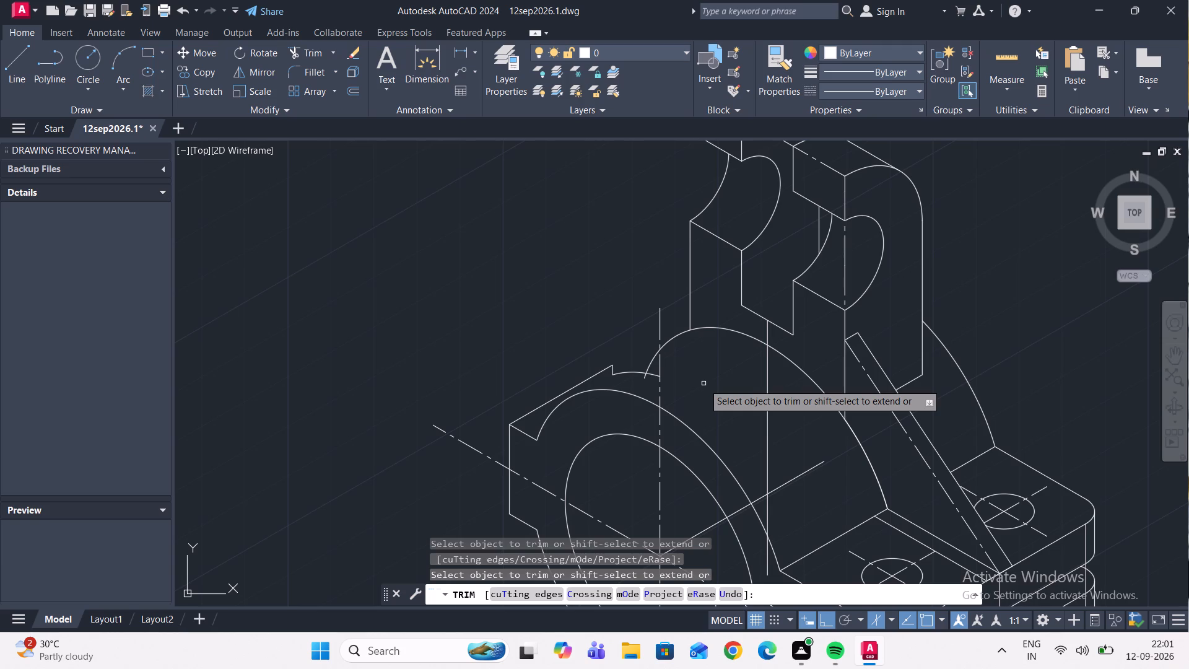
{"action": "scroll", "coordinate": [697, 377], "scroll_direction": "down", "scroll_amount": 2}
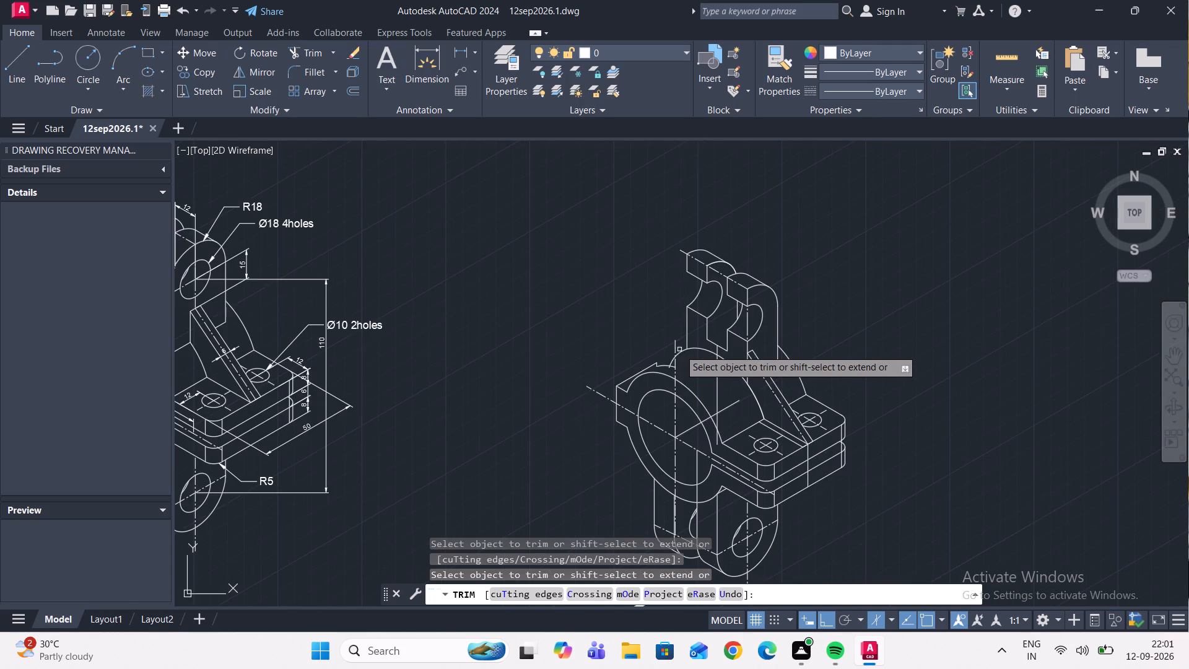
Copy the cylinder flange's short slanted edge and long 30° top edge from the front arc's end to the copied arc's end.
{"action": "scroll", "coordinate": [680, 348], "scroll_direction": "up", "scroll_amount": 2}
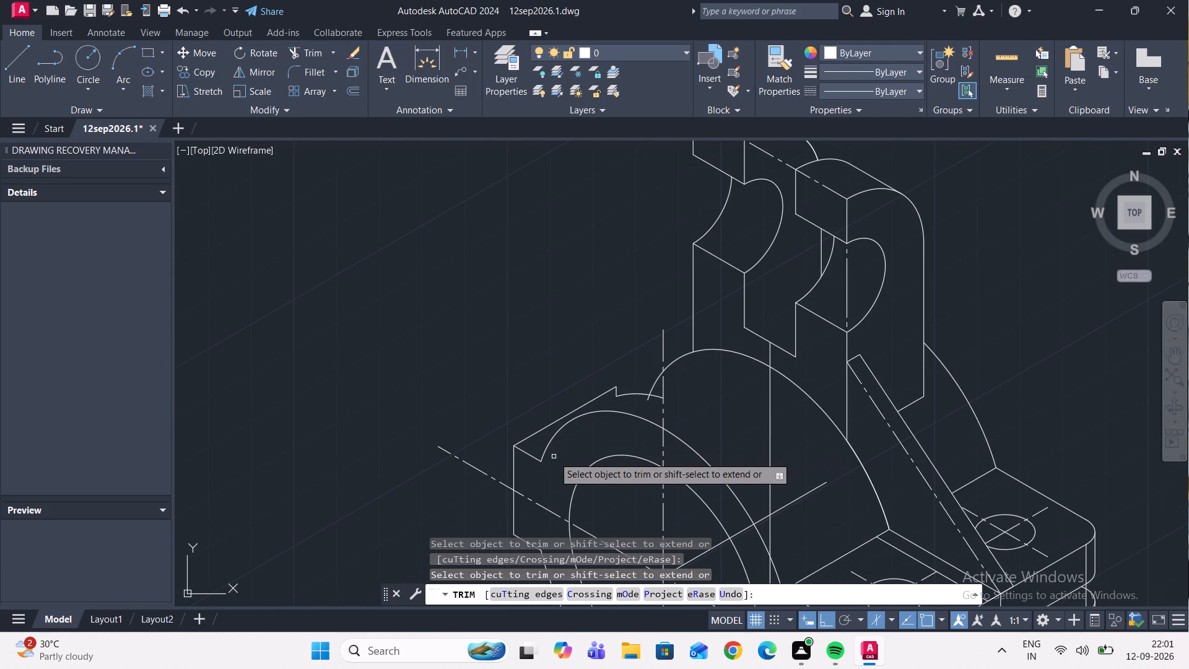
{"action": "scroll", "coordinate": [553, 455], "scroll_direction": "up", "scroll_amount": 1}
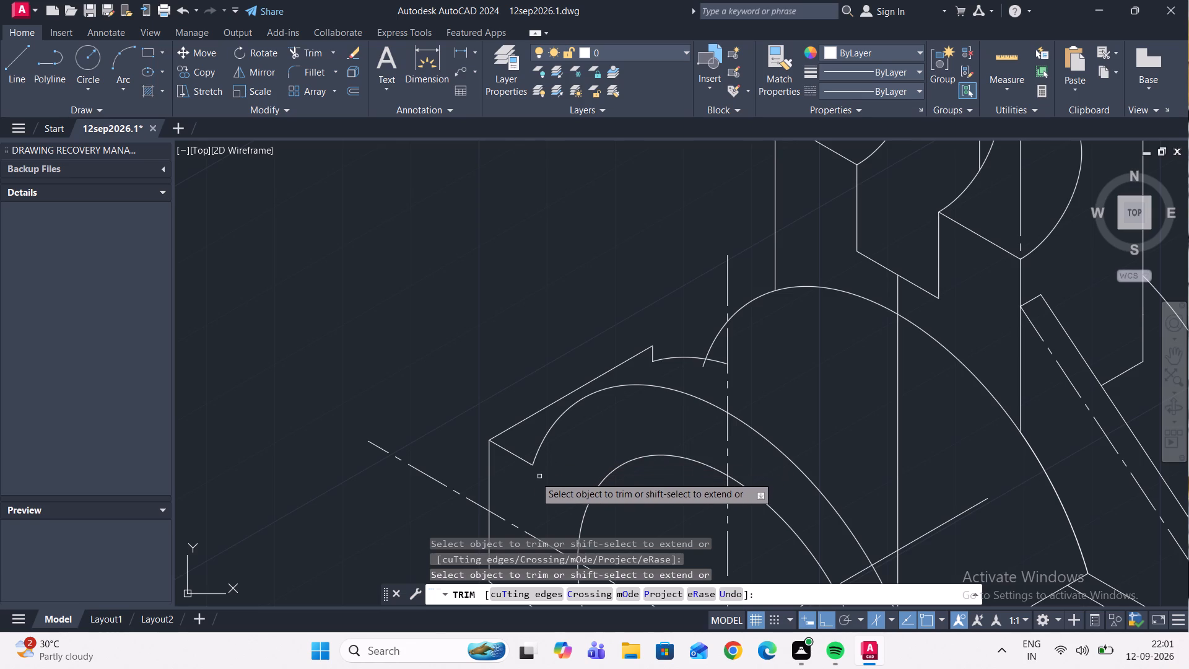
{"action": "key", "text": "Escape"}
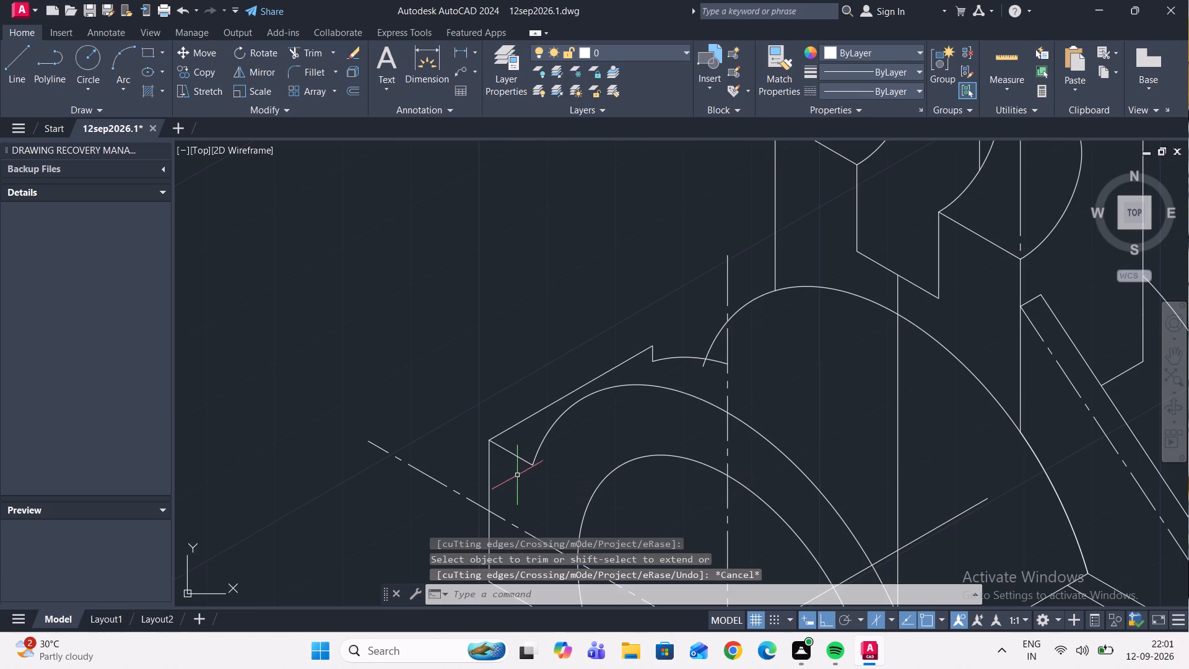
{"action": "left_click", "coordinate": [516, 456]}
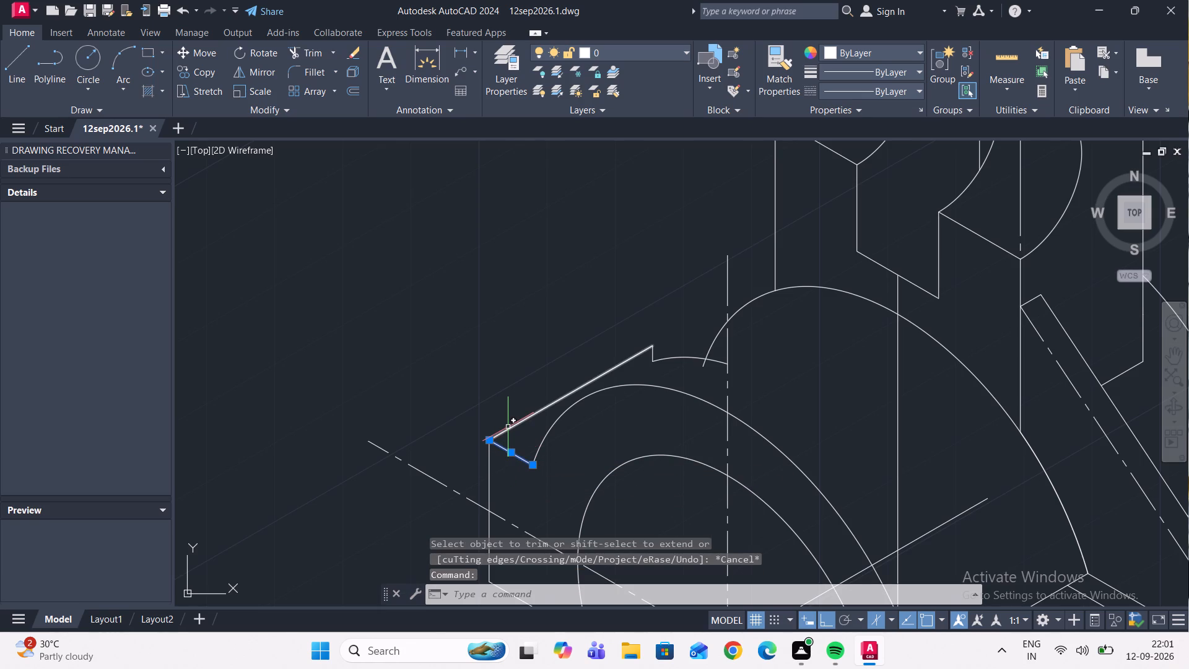
{"action": "left_click", "coordinate": [508, 427]}
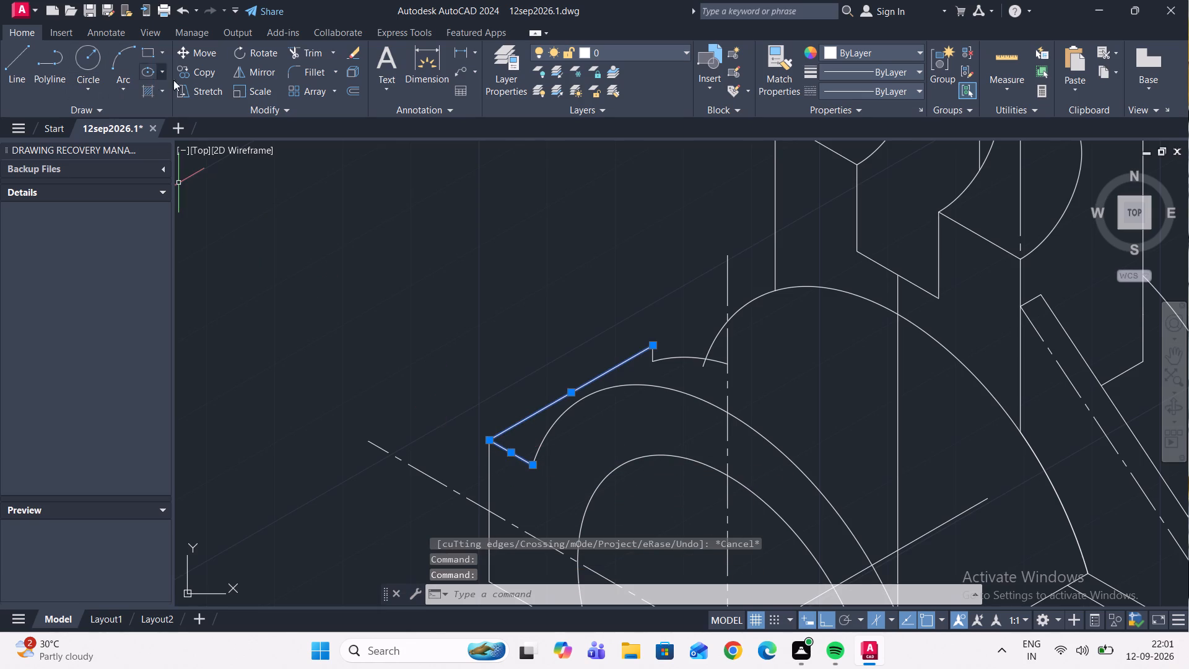
{"action": "left_click", "coordinate": [194, 77]}
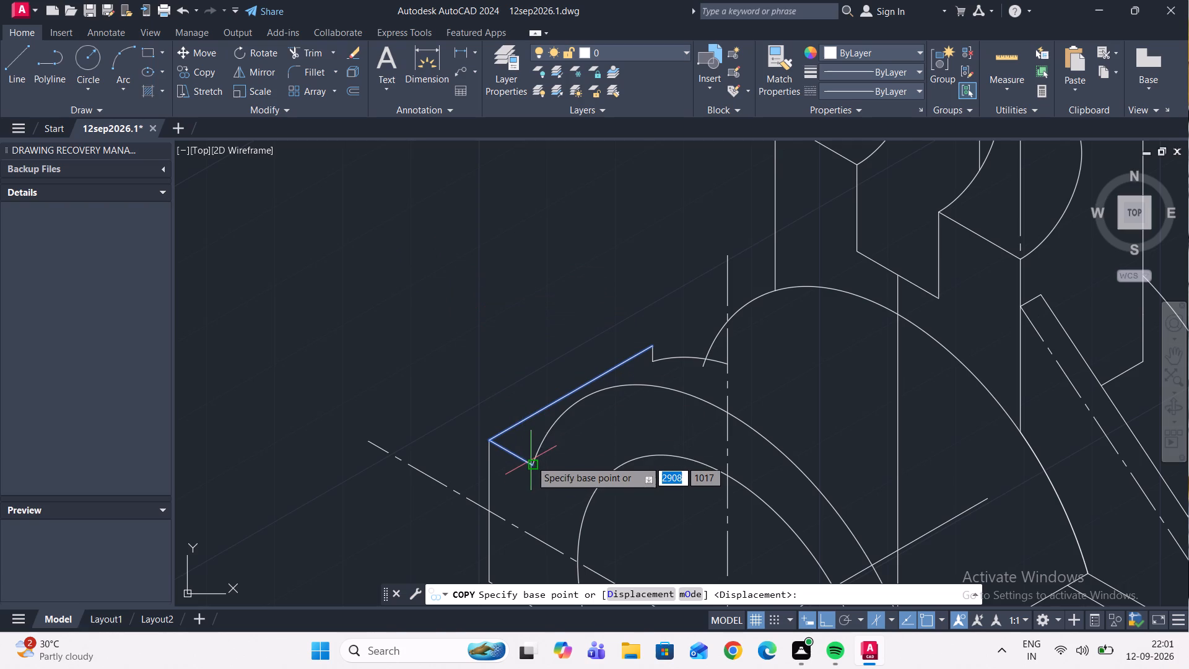
{"action": "scroll", "coordinate": [534, 463], "scroll_direction": "up", "scroll_amount": 2}
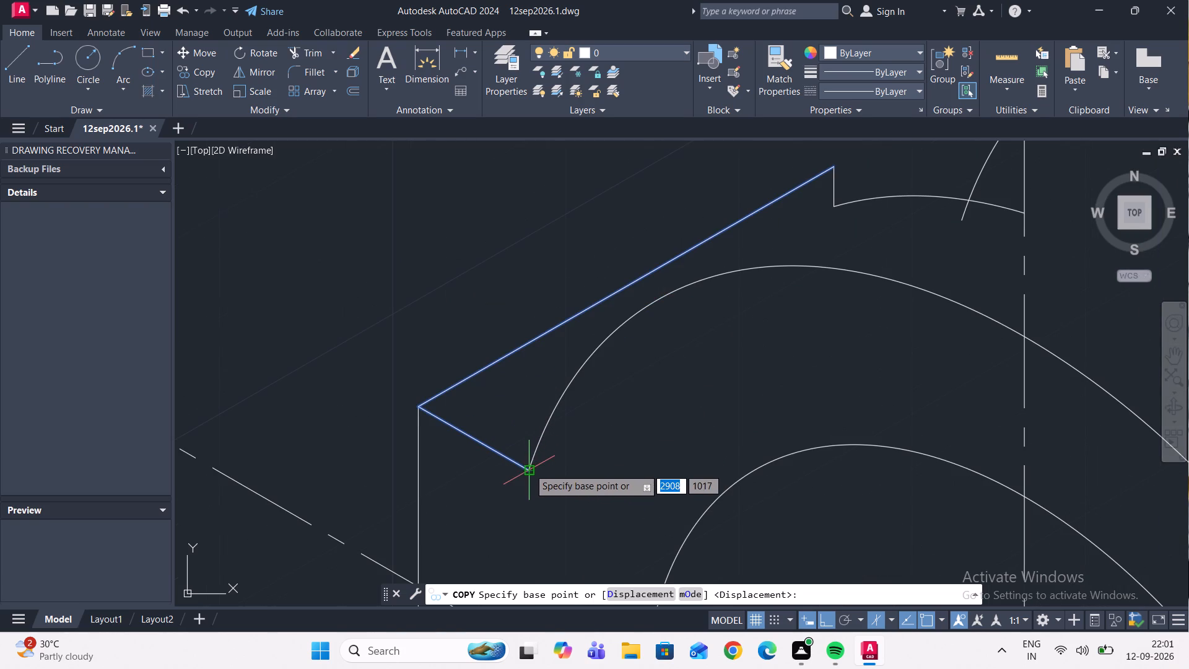
{"action": "left_click", "coordinate": [529, 468]}
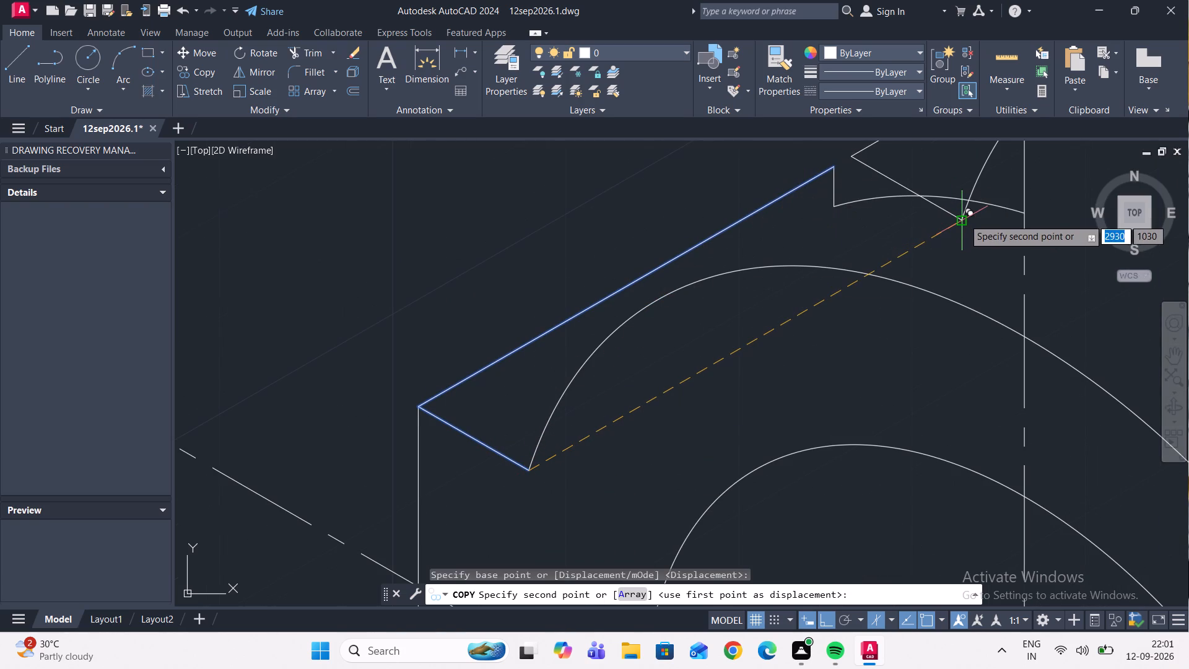
{"action": "left_click", "coordinate": [964, 219]}
{"action": "key", "text": "Escape"}
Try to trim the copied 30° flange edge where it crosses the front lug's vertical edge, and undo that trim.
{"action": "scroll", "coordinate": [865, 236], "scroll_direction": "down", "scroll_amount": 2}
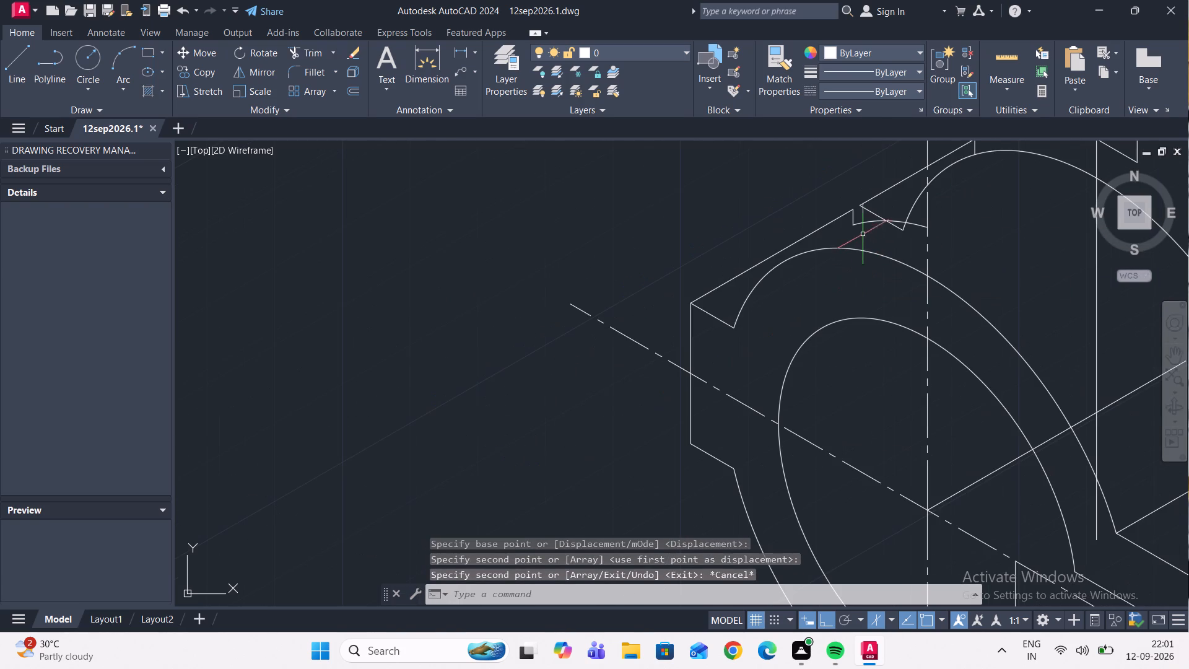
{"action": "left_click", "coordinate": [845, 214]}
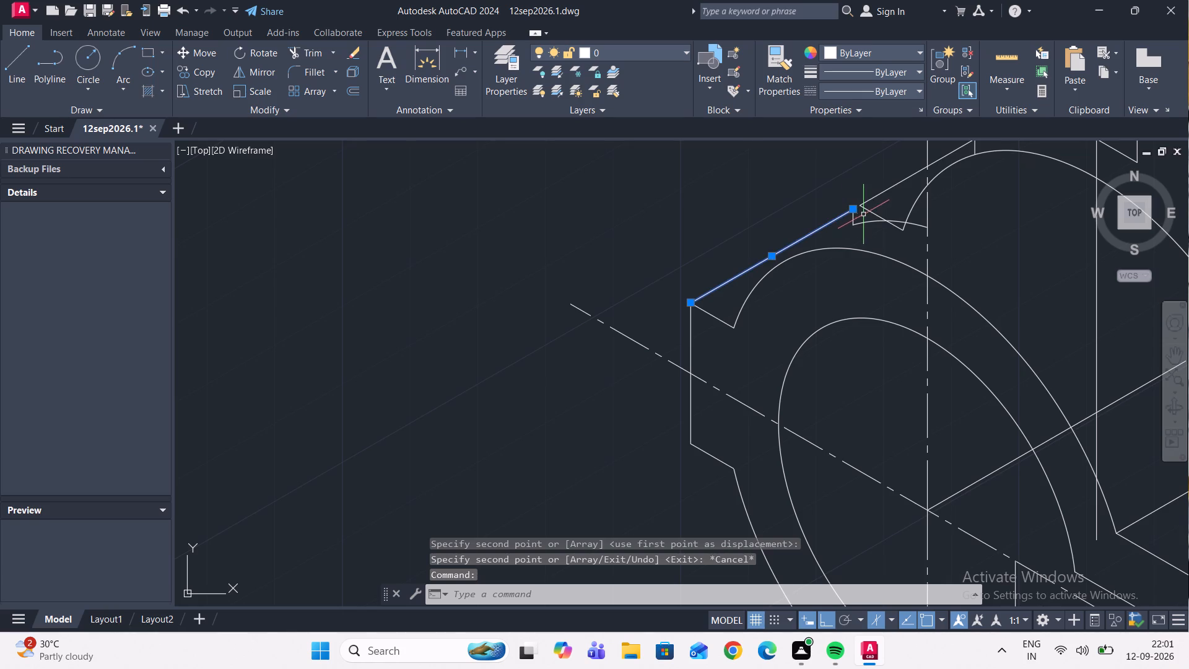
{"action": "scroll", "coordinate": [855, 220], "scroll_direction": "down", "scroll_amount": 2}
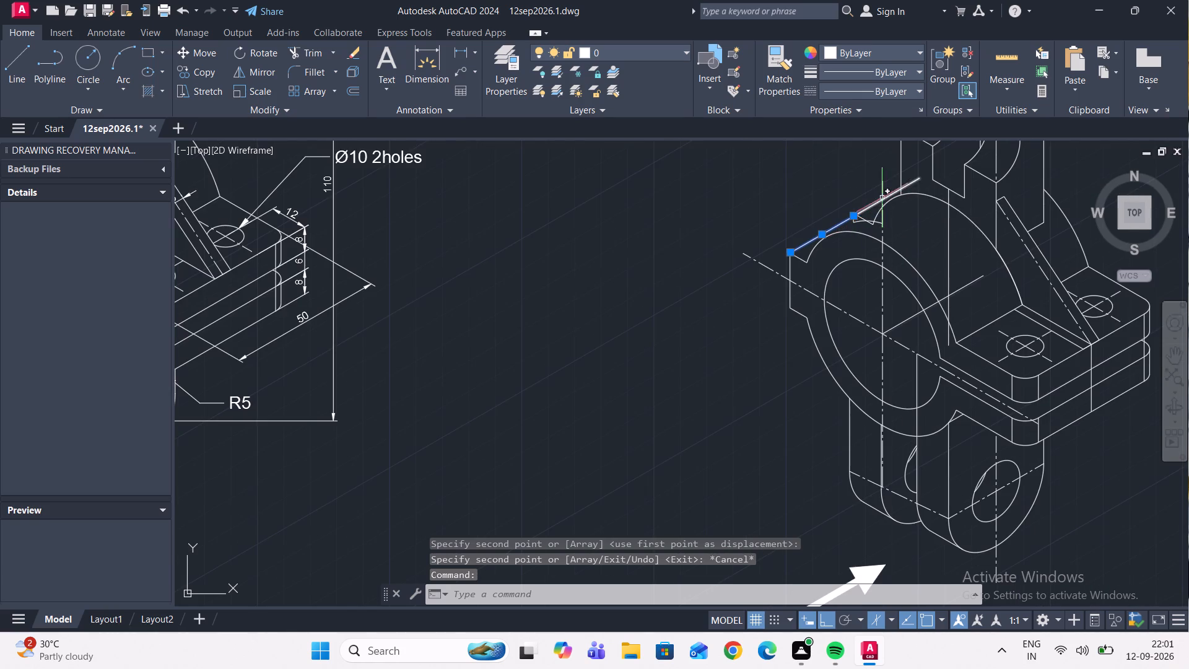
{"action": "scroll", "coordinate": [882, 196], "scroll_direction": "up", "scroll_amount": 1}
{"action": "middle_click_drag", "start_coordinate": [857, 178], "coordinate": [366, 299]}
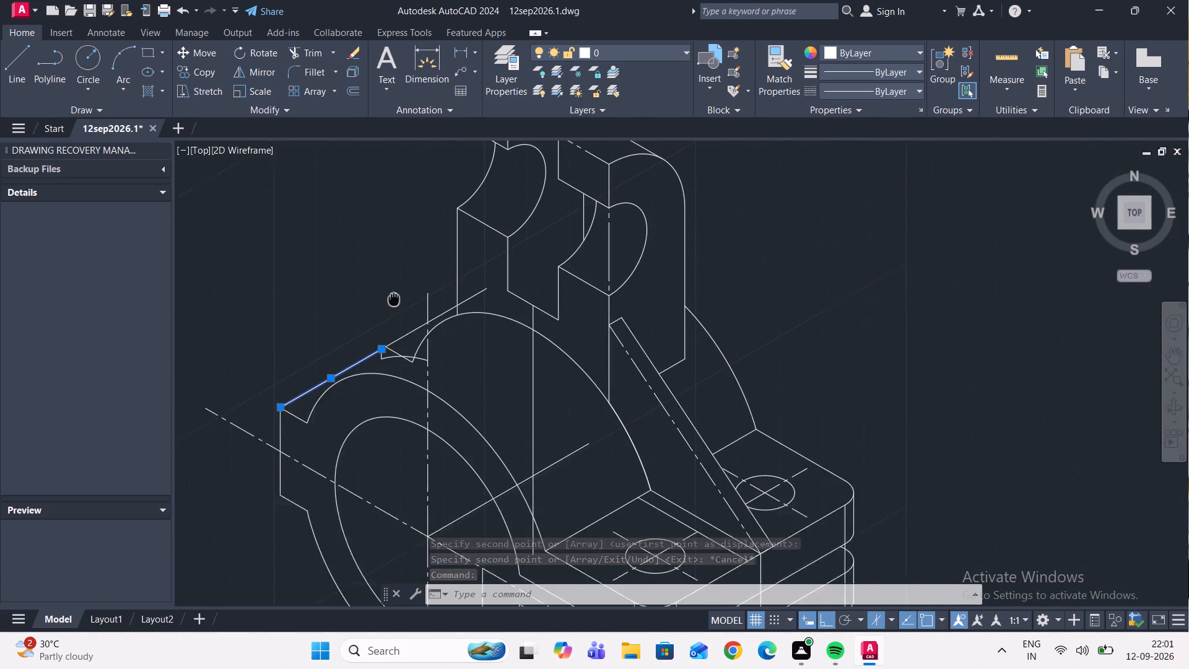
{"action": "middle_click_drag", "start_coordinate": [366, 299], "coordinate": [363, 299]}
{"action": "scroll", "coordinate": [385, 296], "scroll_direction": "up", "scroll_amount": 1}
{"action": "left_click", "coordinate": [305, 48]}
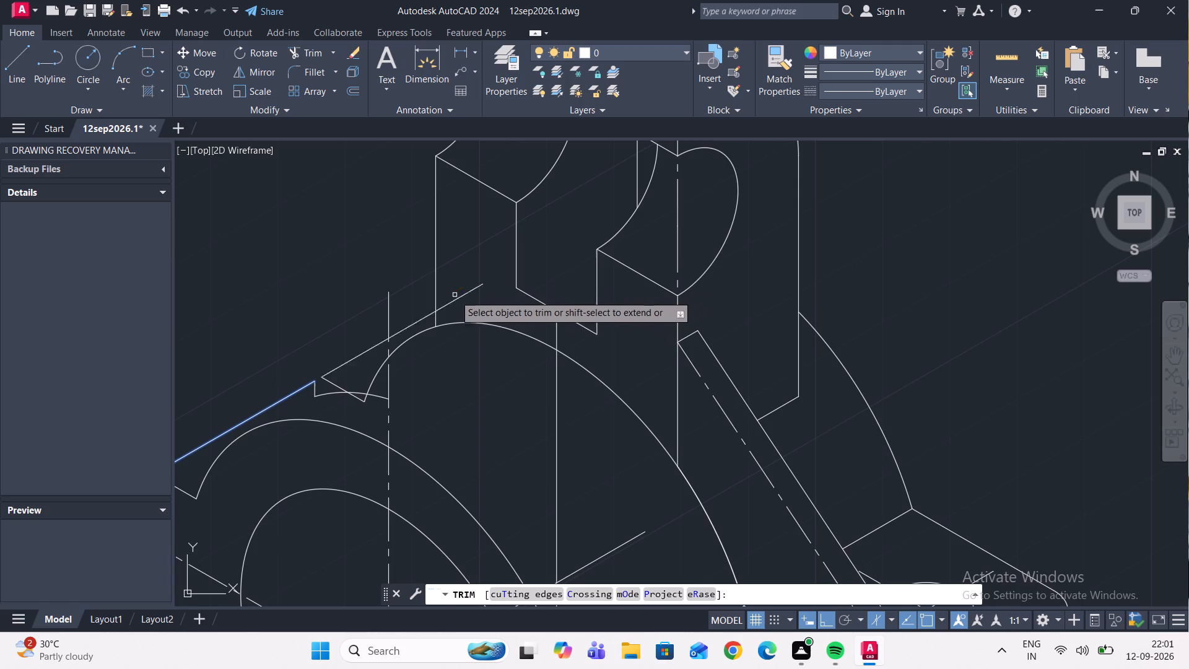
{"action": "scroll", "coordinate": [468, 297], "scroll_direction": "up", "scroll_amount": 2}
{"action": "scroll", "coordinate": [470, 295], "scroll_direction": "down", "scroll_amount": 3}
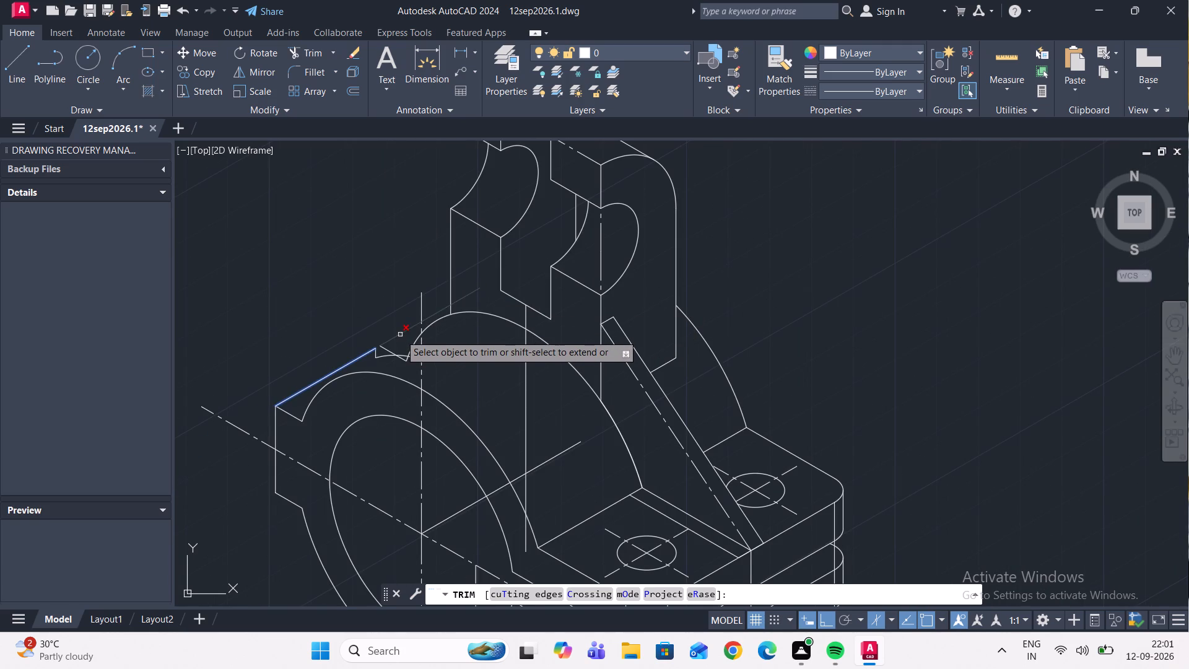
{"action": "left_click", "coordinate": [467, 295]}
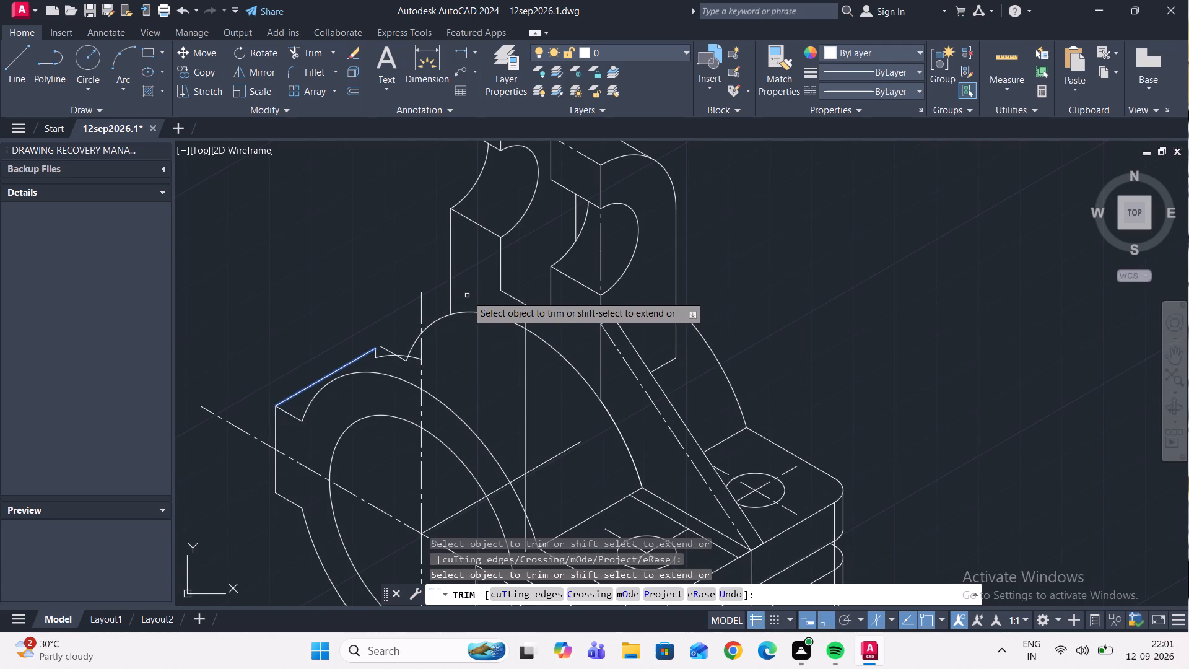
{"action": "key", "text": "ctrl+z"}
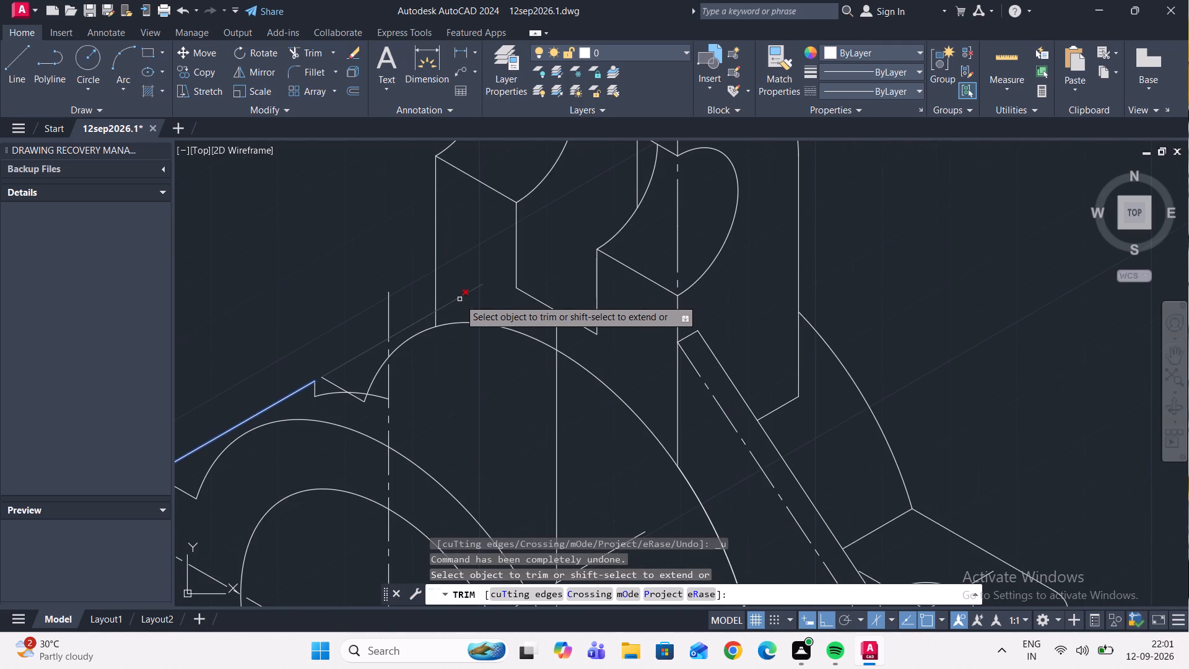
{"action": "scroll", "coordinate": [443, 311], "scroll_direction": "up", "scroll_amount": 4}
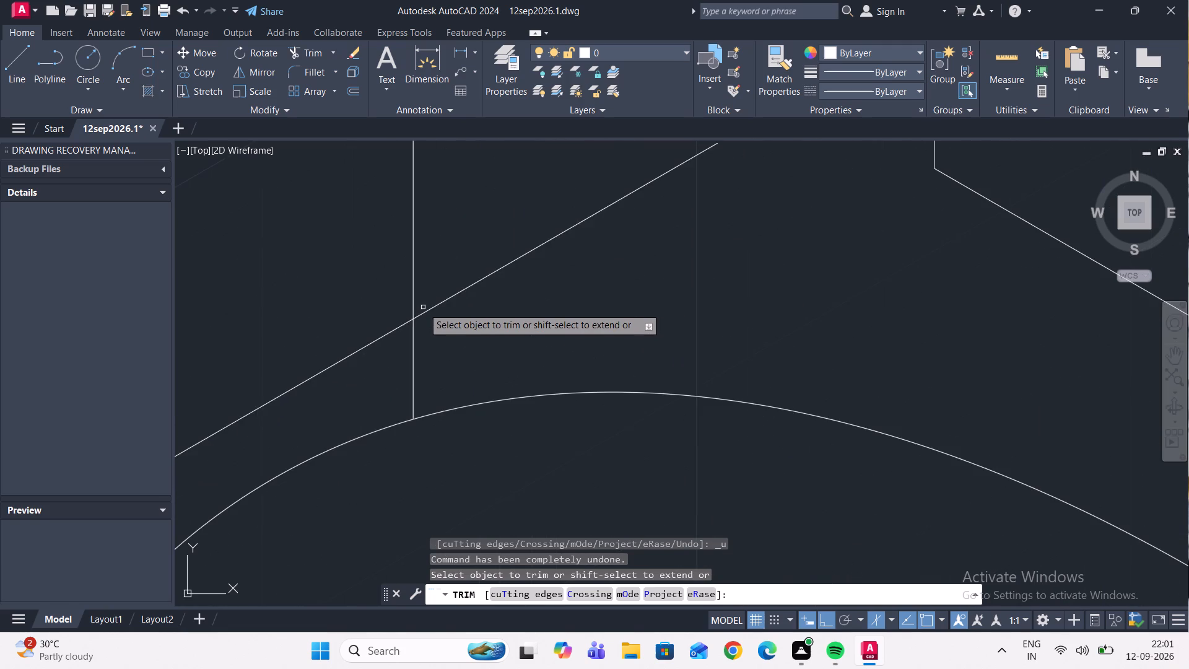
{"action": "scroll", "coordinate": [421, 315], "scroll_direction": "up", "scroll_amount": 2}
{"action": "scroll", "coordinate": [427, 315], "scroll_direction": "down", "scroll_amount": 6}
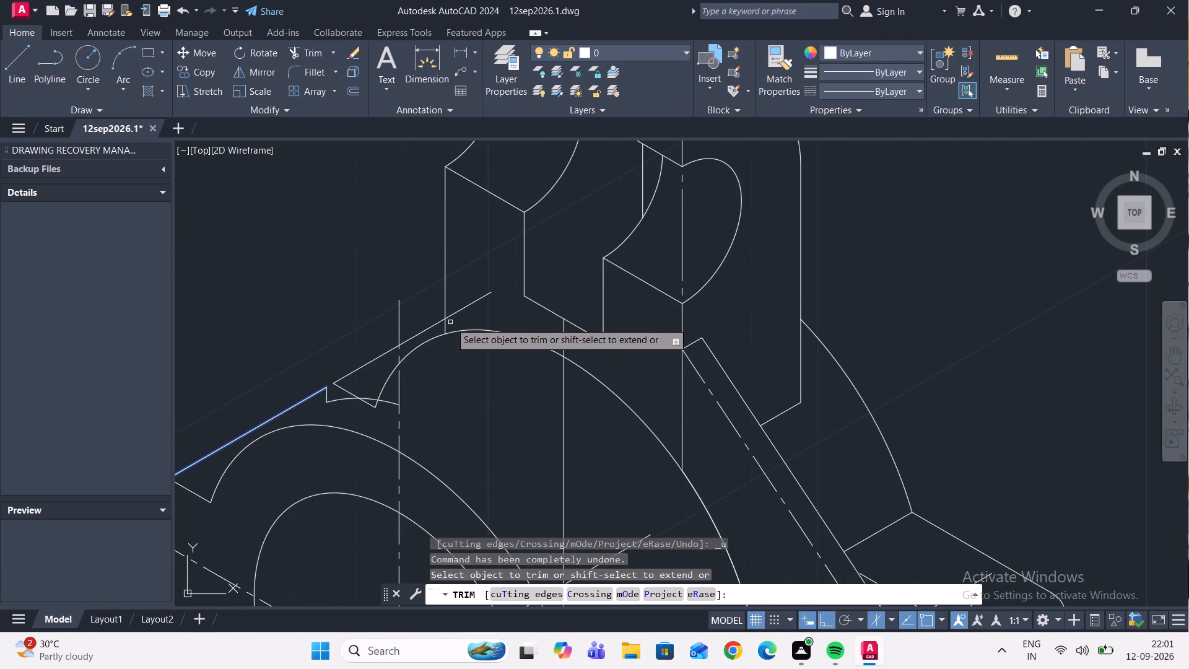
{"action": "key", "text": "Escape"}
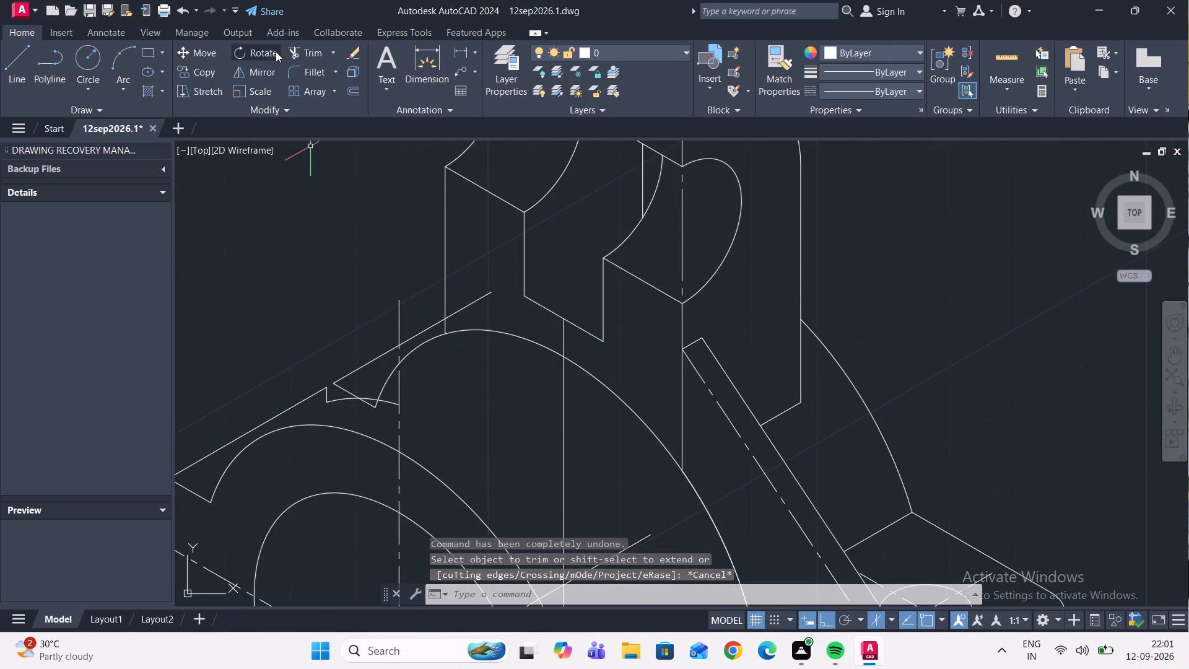
Trim off the part of the copied 30° edge that extends past the lug's outer vertical edge.
{"action": "left_click", "coordinate": [307, 54]}
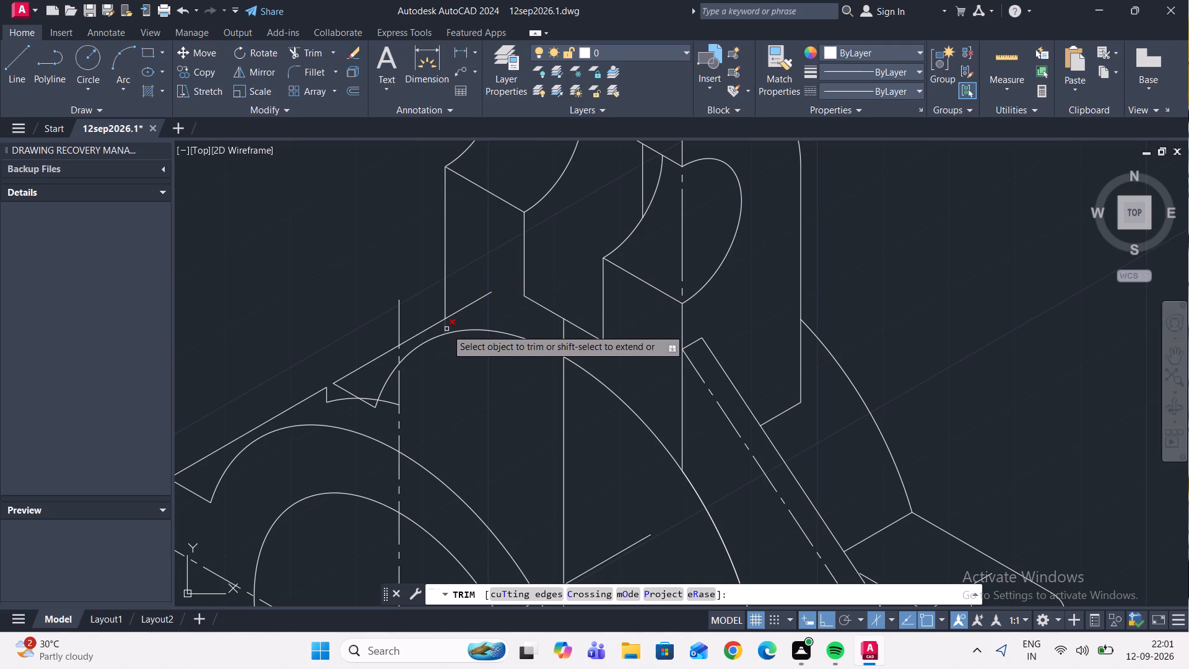
{"action": "left_click", "coordinate": [451, 314]}
{"action": "scroll", "coordinate": [456, 299], "scroll_direction": "down", "scroll_amount": 2}
{"action": "scroll", "coordinate": [428, 320], "scroll_direction": "up", "scroll_amount": 2}
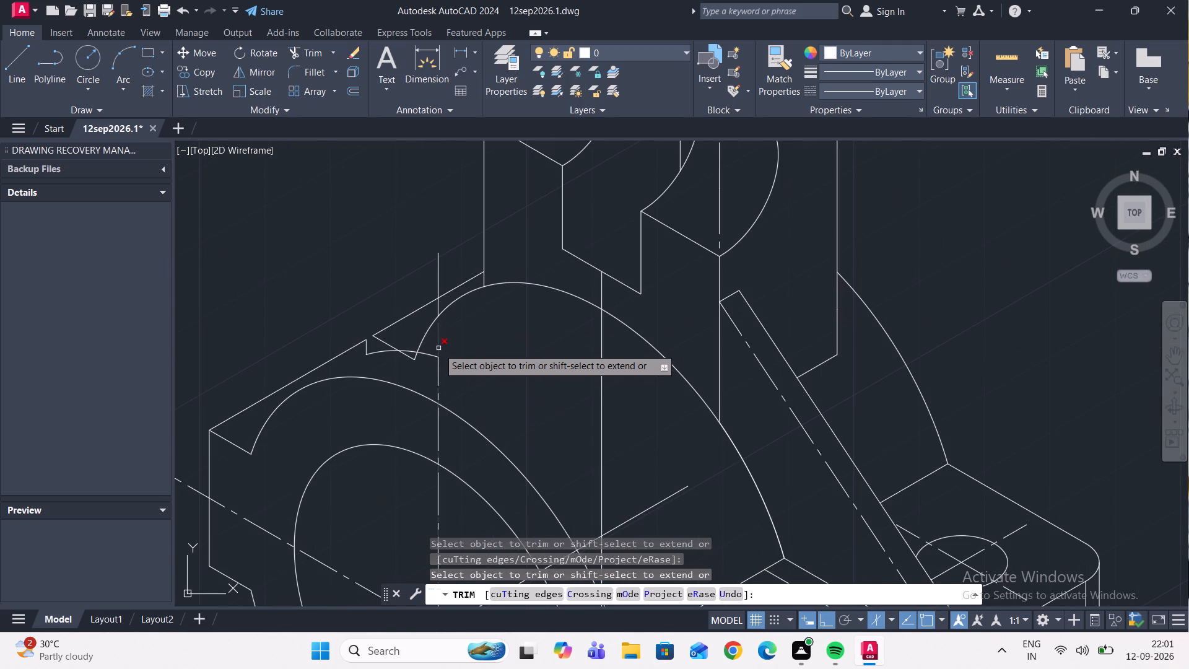
Trim the upper part of the cylinder's vertical centreline down to the short copied arc.
{"action": "left_click", "coordinate": [438, 348]}
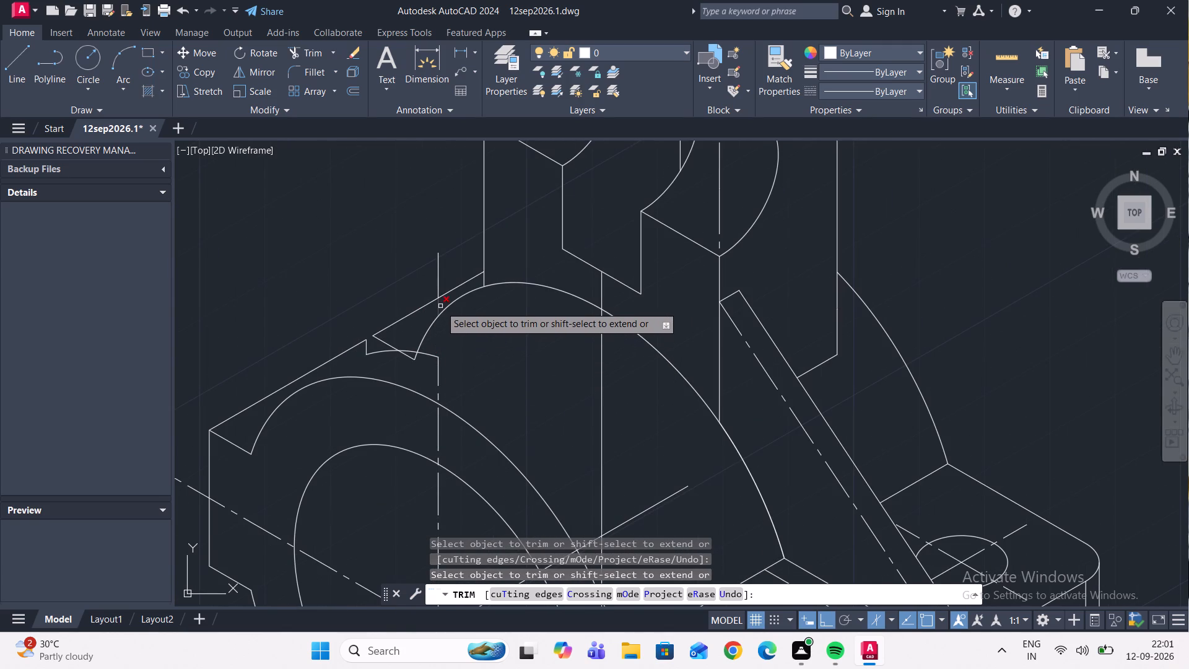
{"action": "left_click", "coordinate": [440, 306]}
{"action": "left_click", "coordinate": [440, 280]}
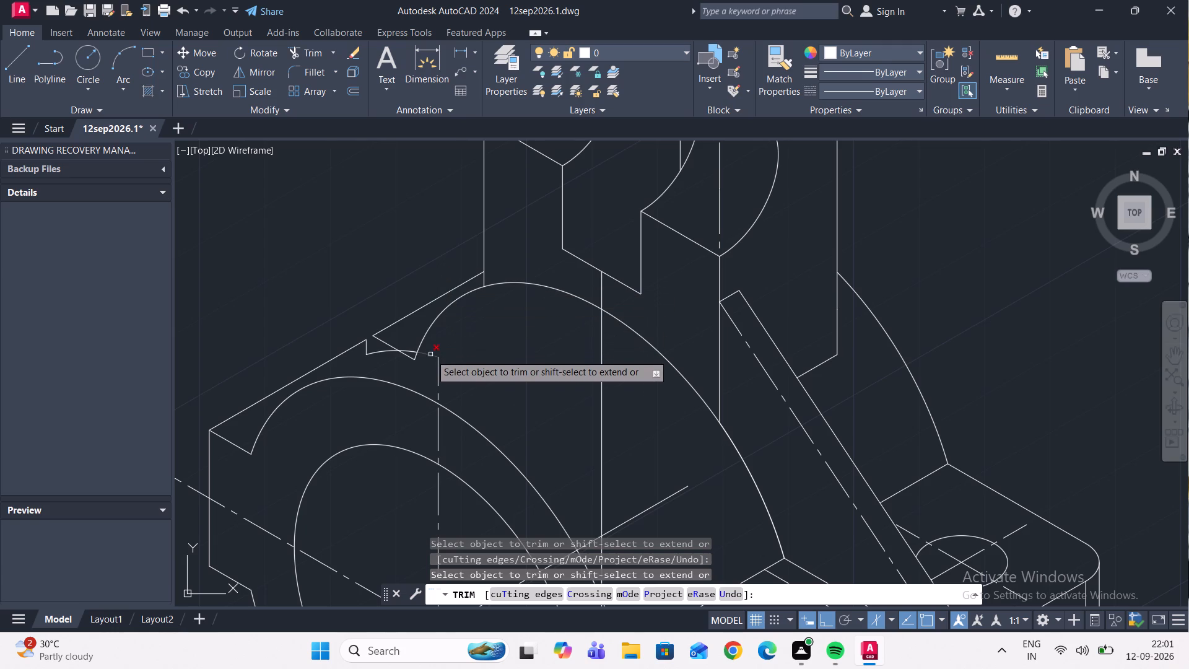
Trim away the short arc behind the flange, its short vertical edge and the flange's original long 30° top edge.
{"action": "left_click", "coordinate": [430, 354]}
{"action": "scroll", "coordinate": [407, 349], "scroll_direction": "up", "scroll_amount": 2}
{"action": "left_click", "coordinate": [414, 353]}
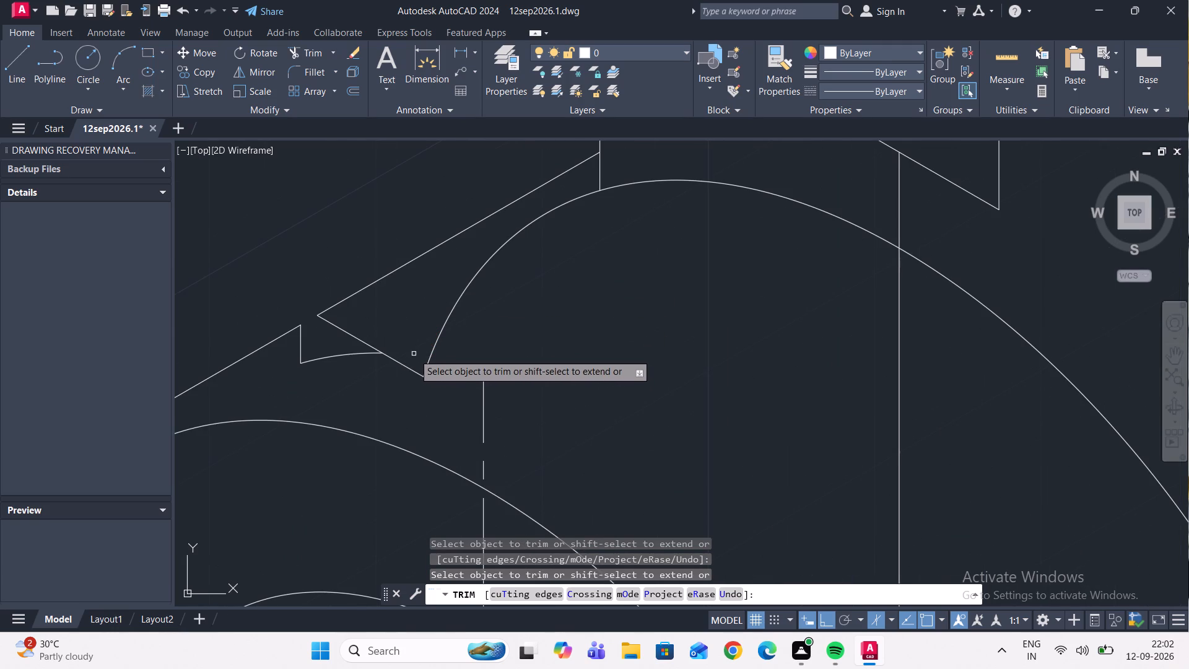
{"action": "left_click", "coordinate": [359, 352]}
{"action": "left_click", "coordinate": [300, 349]}
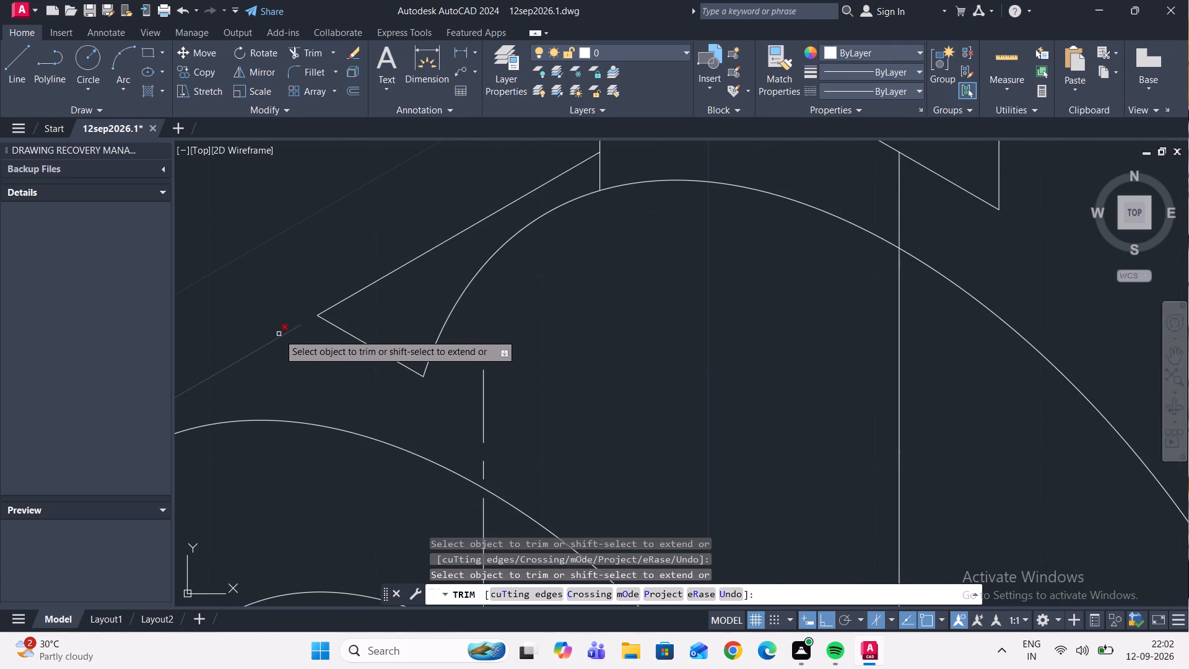
{"action": "left_click", "coordinate": [284, 337]}
Trim away the front flange's upper vertical edge, its short slanted edge and the cylinder's front upper outer arc.
{"action": "scroll", "coordinate": [290, 330], "scroll_direction": "down", "scroll_amount": 4}
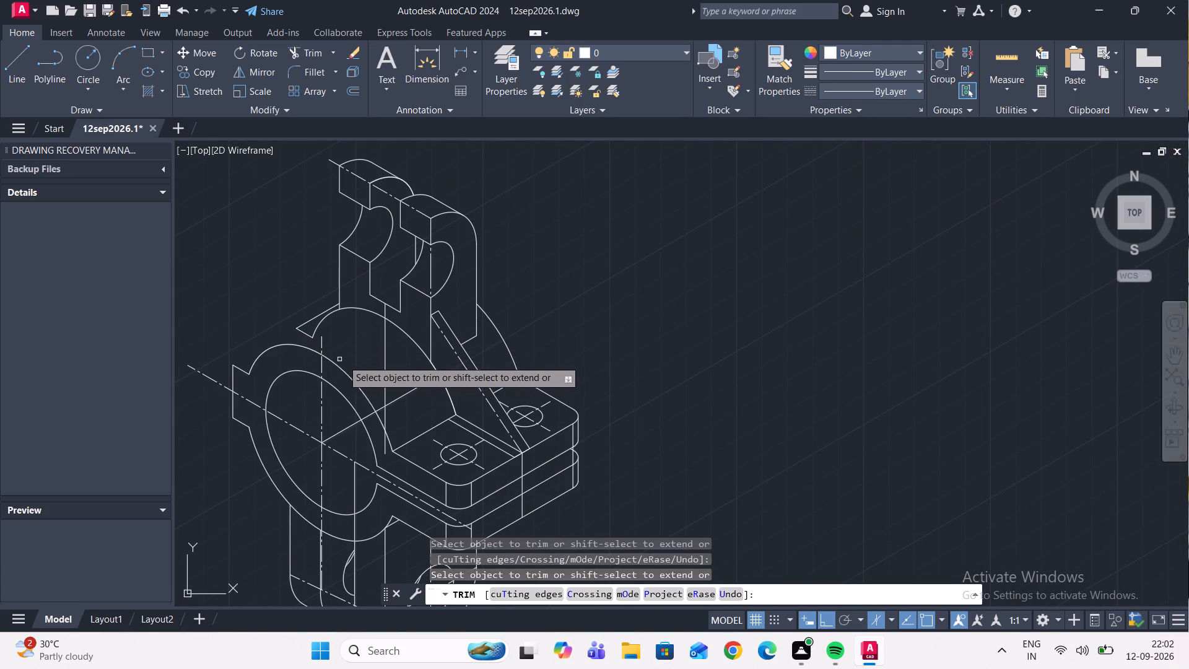
{"action": "left_click", "coordinate": [232, 378]}
{"action": "left_click", "coordinate": [245, 370]}
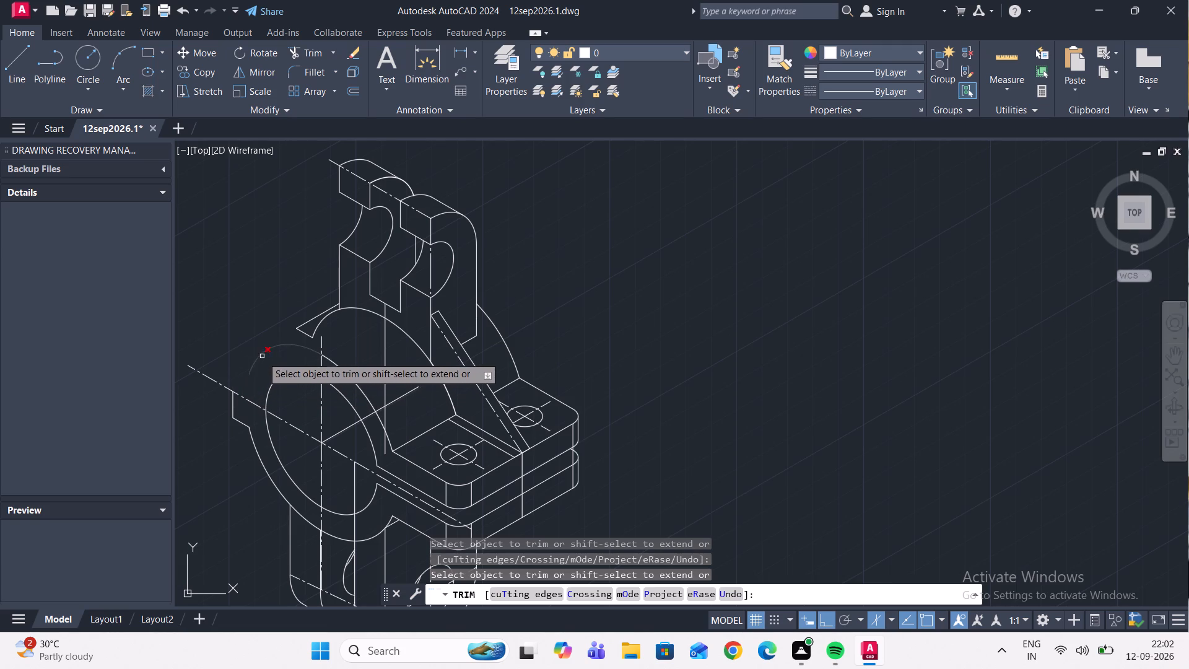
{"action": "left_click", "coordinate": [263, 353]}
{"action": "left_click", "coordinate": [346, 373]}
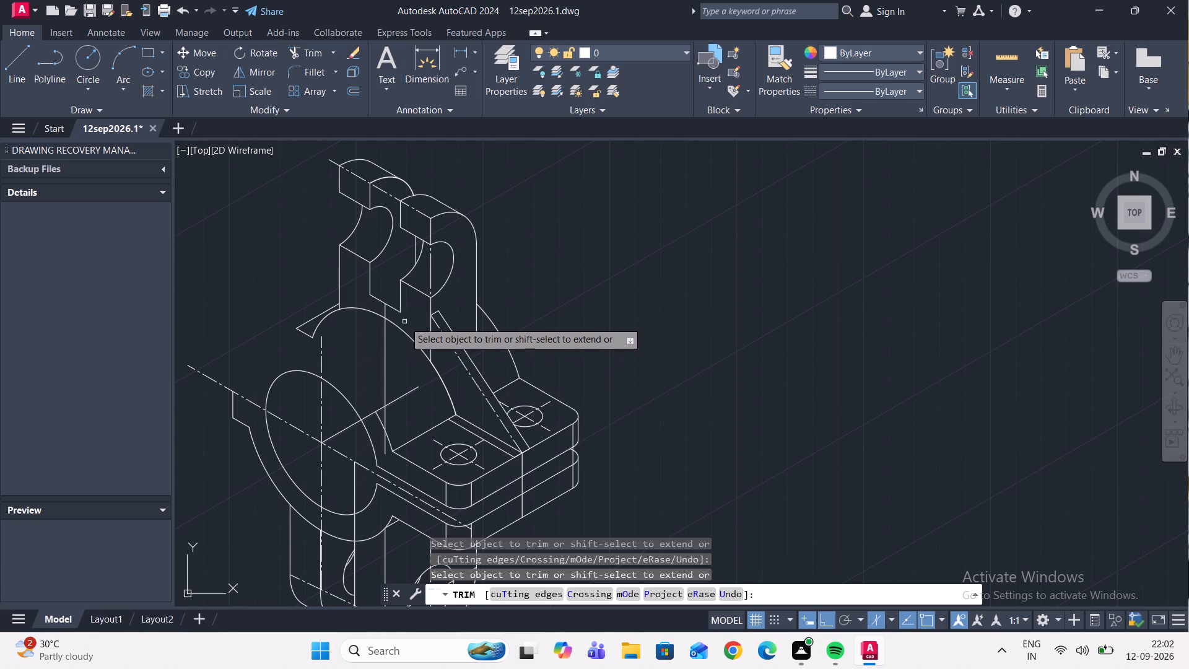
Trim away the vertical line running from the lug down through the cylinder, and the 30° axis line beyond the bore ellipse.
{"action": "scroll", "coordinate": [404, 321], "scroll_direction": "down", "scroll_amount": 2}
{"action": "scroll", "coordinate": [378, 306], "scroll_direction": "up", "scroll_amount": 2}
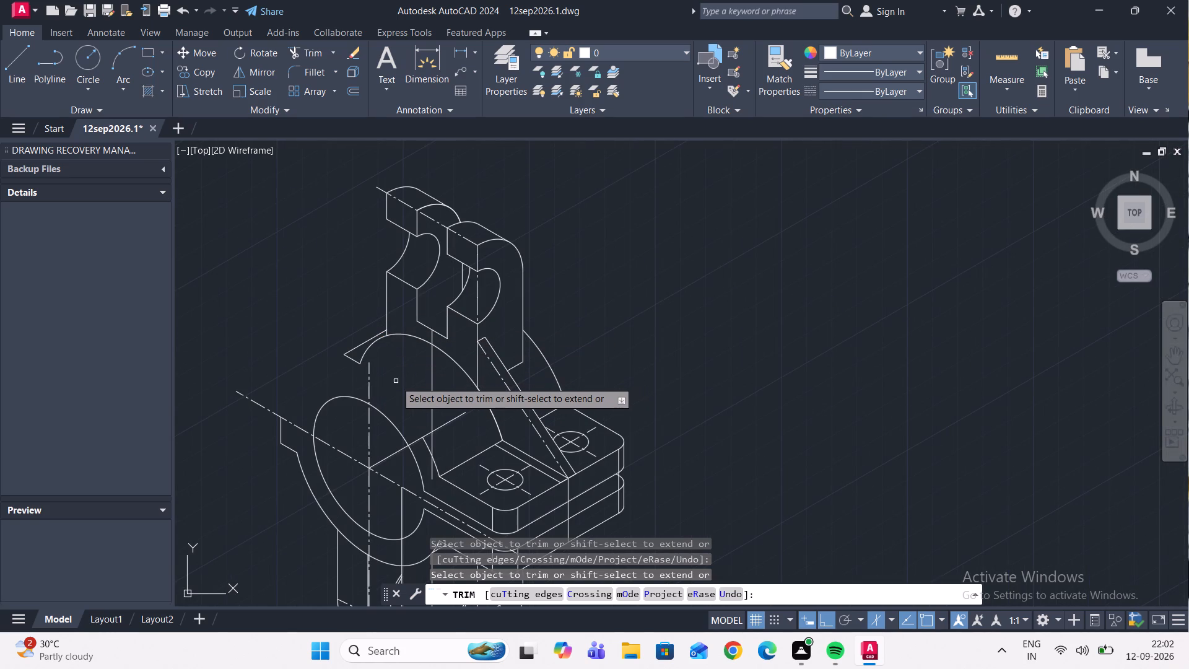
{"action": "scroll", "coordinate": [379, 370], "scroll_direction": "down", "scroll_amount": 1}
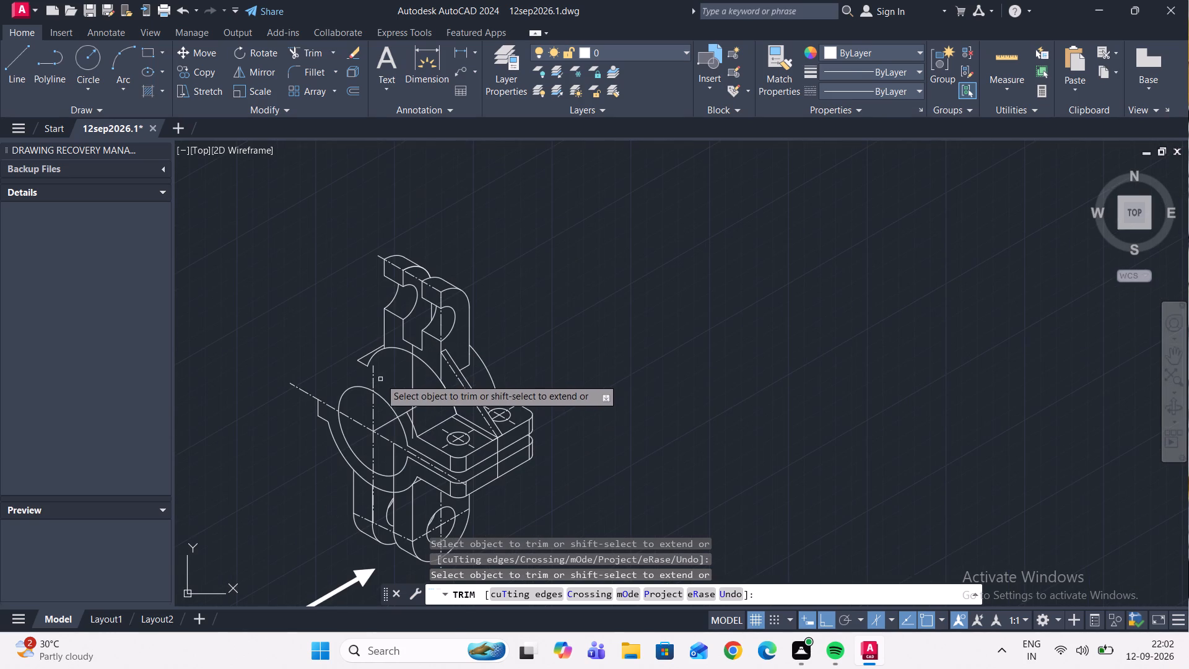
{"action": "scroll", "coordinate": [412, 357], "scroll_direction": "up", "scroll_amount": 2}
{"action": "left_click", "coordinate": [414, 341]}
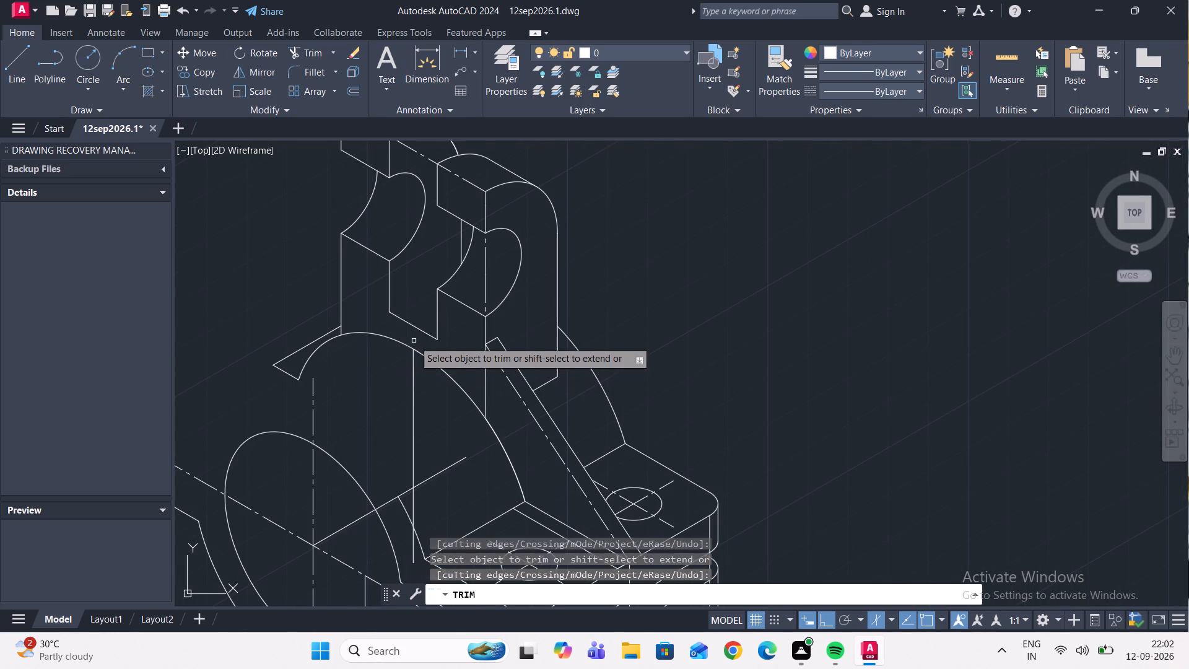
{"action": "left_click", "coordinate": [414, 382]}
{"action": "left_click", "coordinate": [447, 468]}
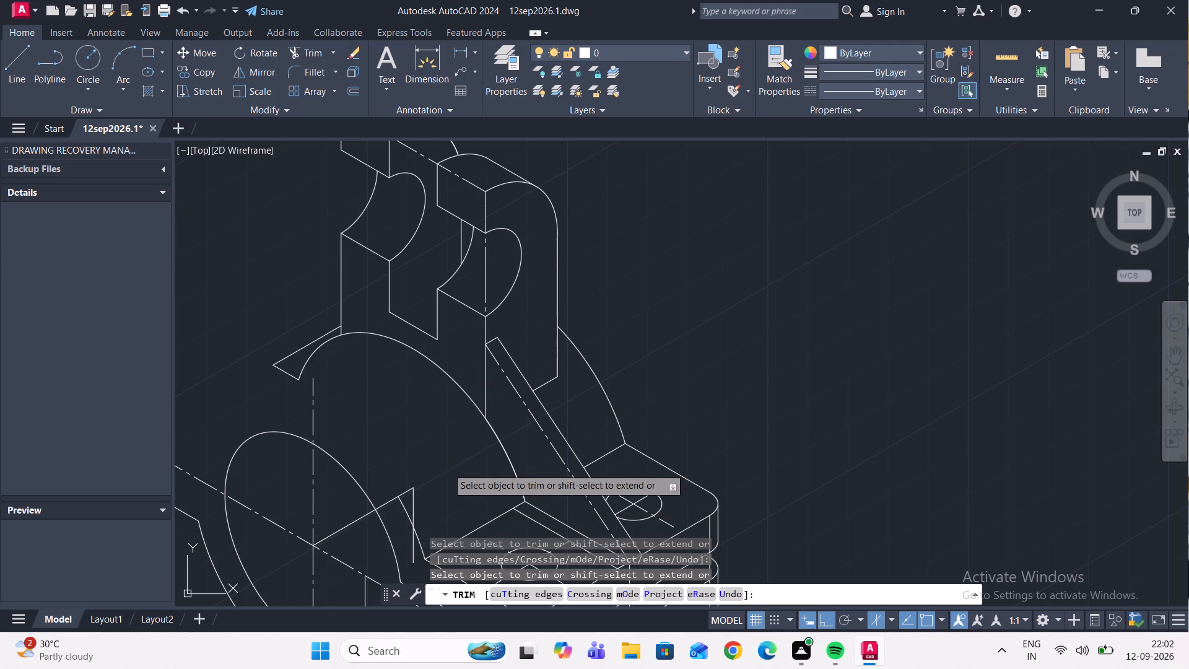
{"action": "scroll", "coordinate": [420, 432], "scroll_direction": "down", "scroll_amount": 3}
{"action": "scroll", "coordinate": [423, 448], "scroll_direction": "up", "scroll_amount": 3}
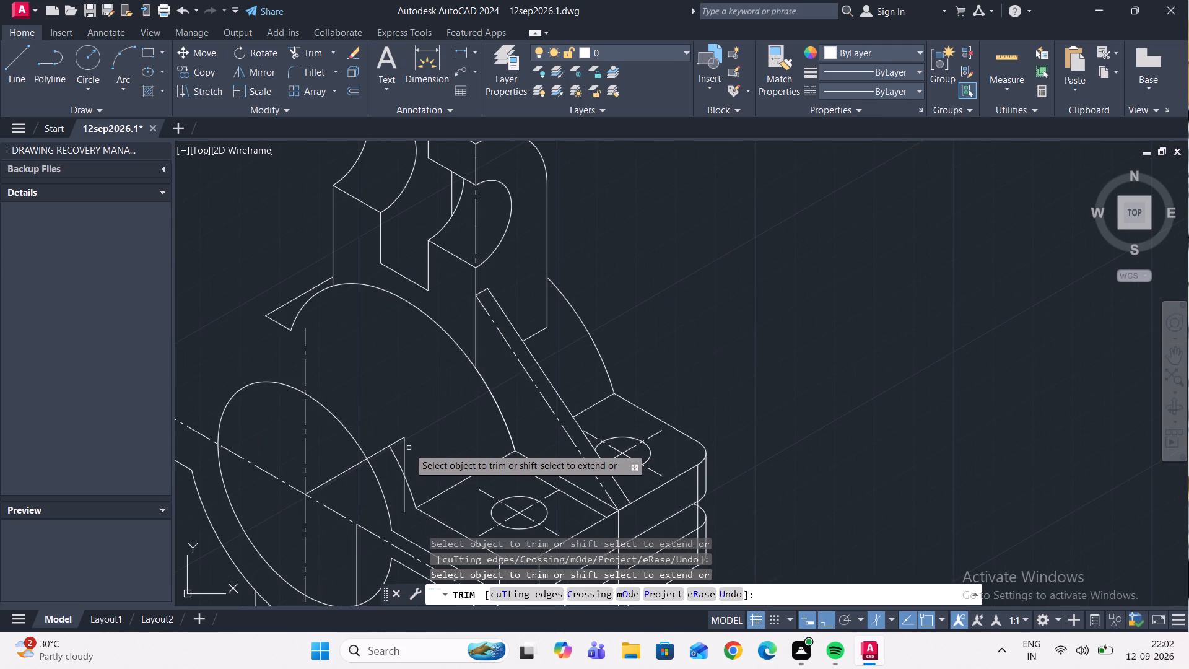
{"action": "left_click", "coordinate": [404, 447]}
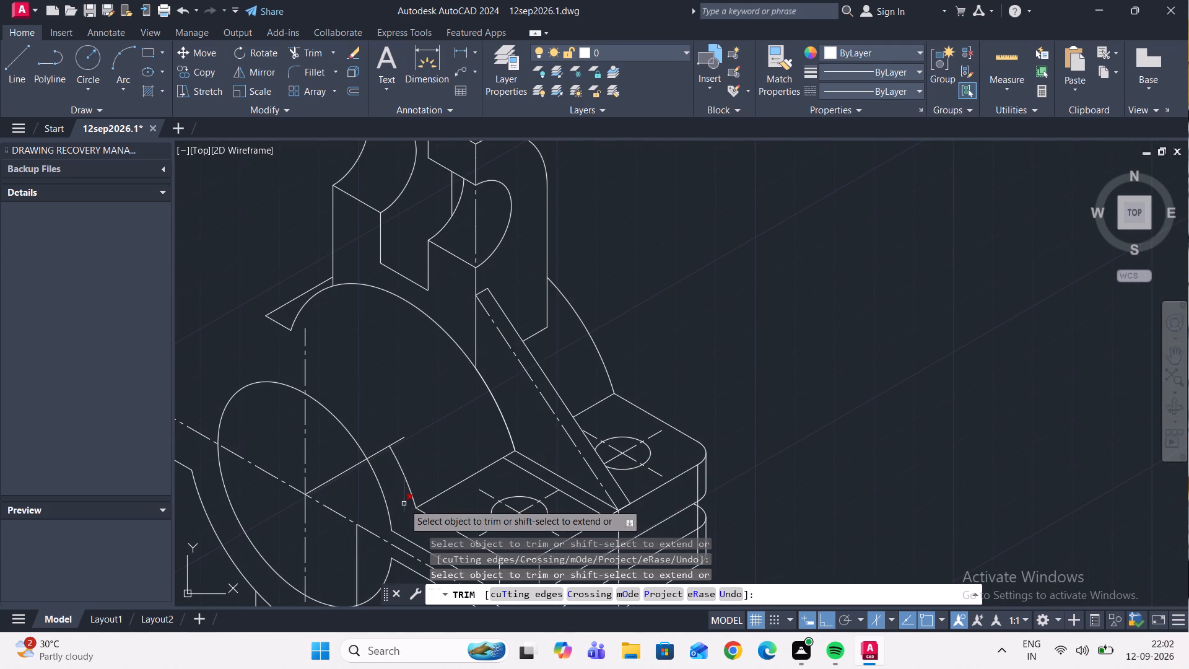
{"action": "left_click", "coordinate": [404, 504]}
{"action": "left_click", "coordinate": [381, 452]}
{"action": "left_click", "coordinate": [394, 442]}
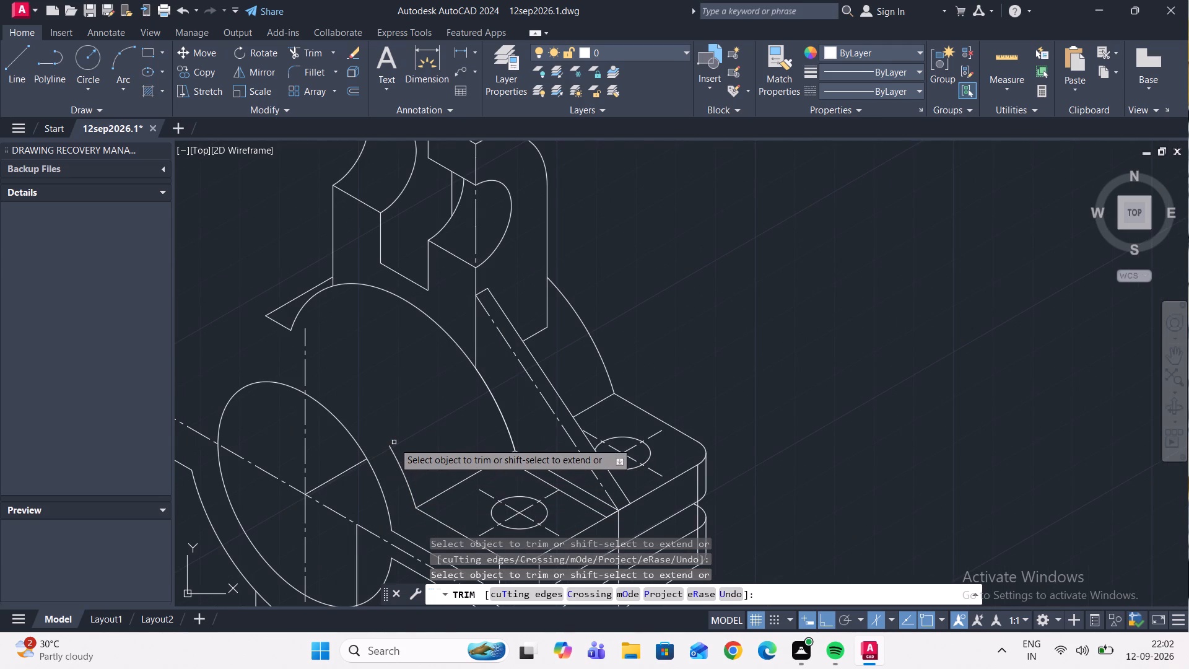
Trim the vertical line at the base's far rounded corner where it crosses the gap between the upper and lower plates.
{"action": "scroll", "coordinate": [407, 431], "scroll_direction": "down", "scroll_amount": 1}
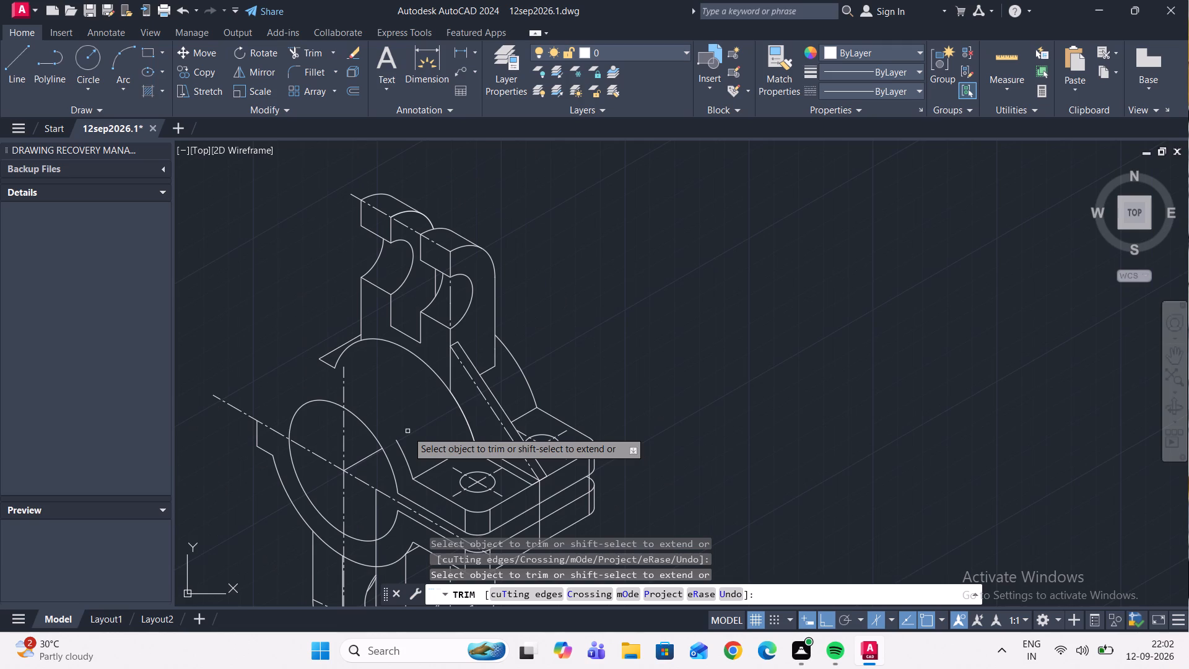
{"action": "scroll", "coordinate": [407, 422], "scroll_direction": "down", "scroll_amount": 2}
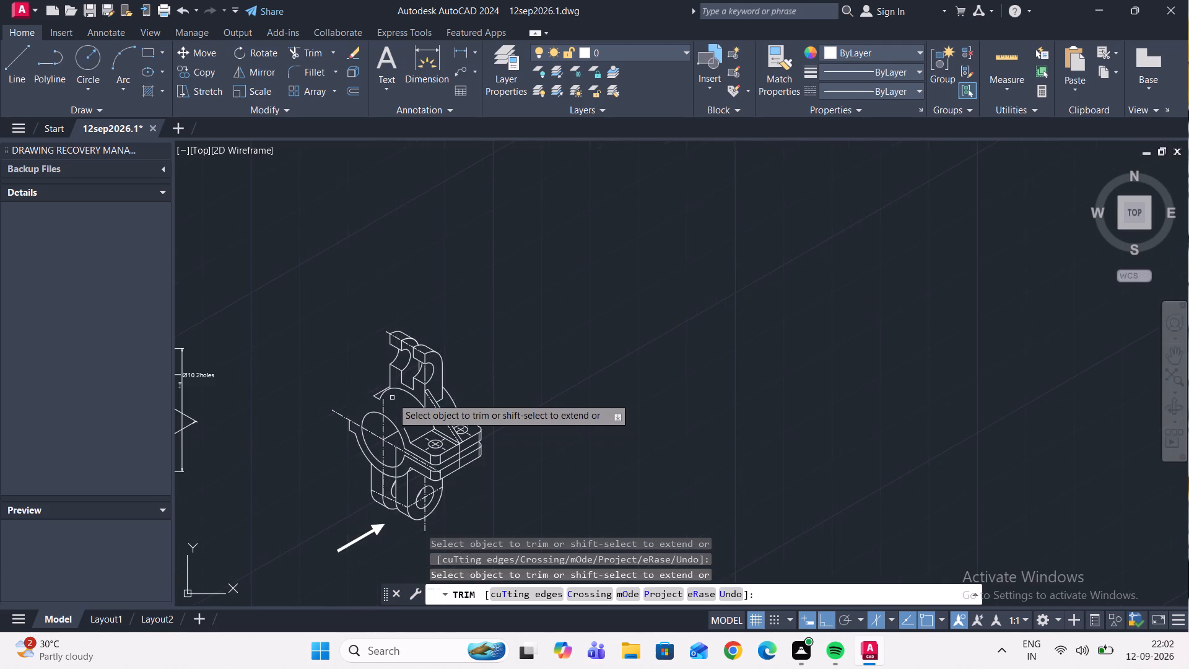
{"action": "scroll", "coordinate": [359, 385], "scroll_direction": "up", "scroll_amount": 2}
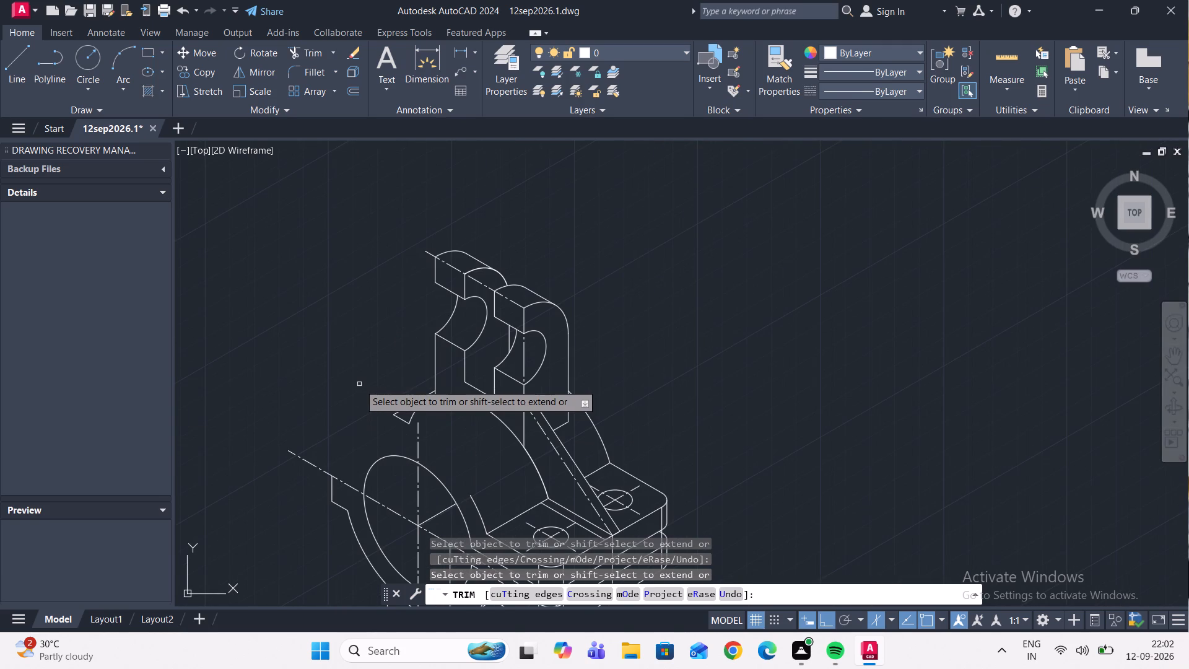
{"action": "scroll", "coordinate": [365, 364], "scroll_direction": "down", "scroll_amount": 2}
{"action": "scroll", "coordinate": [338, 435], "scroll_direction": "up", "scroll_amount": 1}
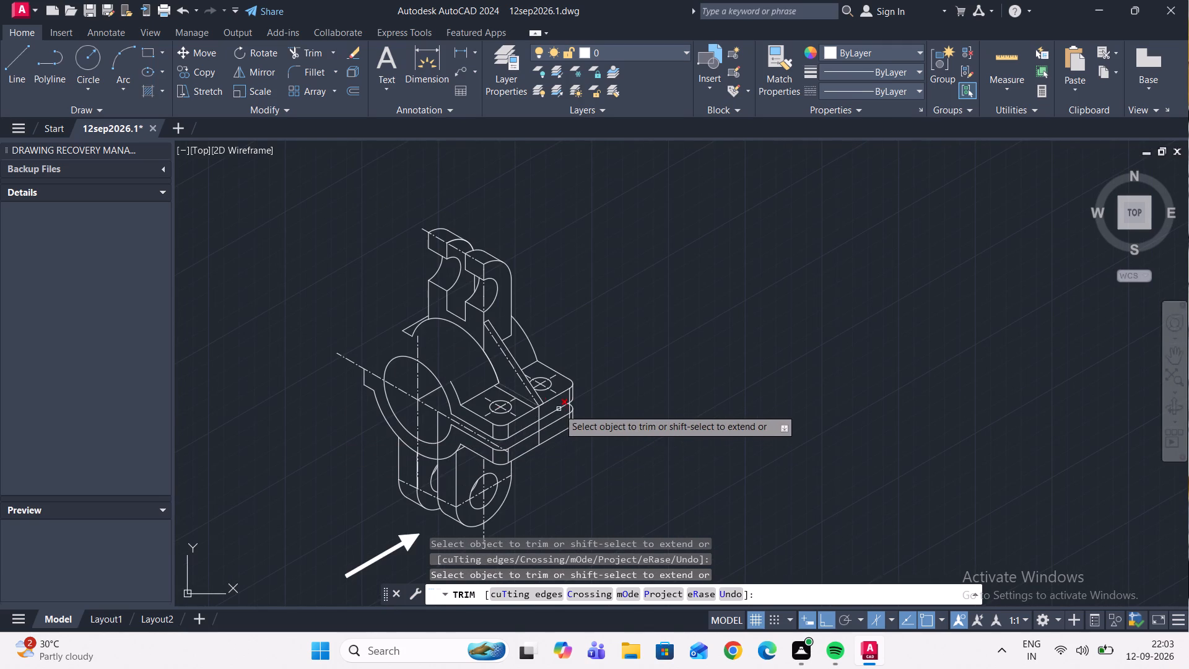
{"action": "scroll", "coordinate": [559, 418], "scroll_direction": "up", "scroll_amount": 4}
{"action": "left_click", "coordinate": [592, 388]}
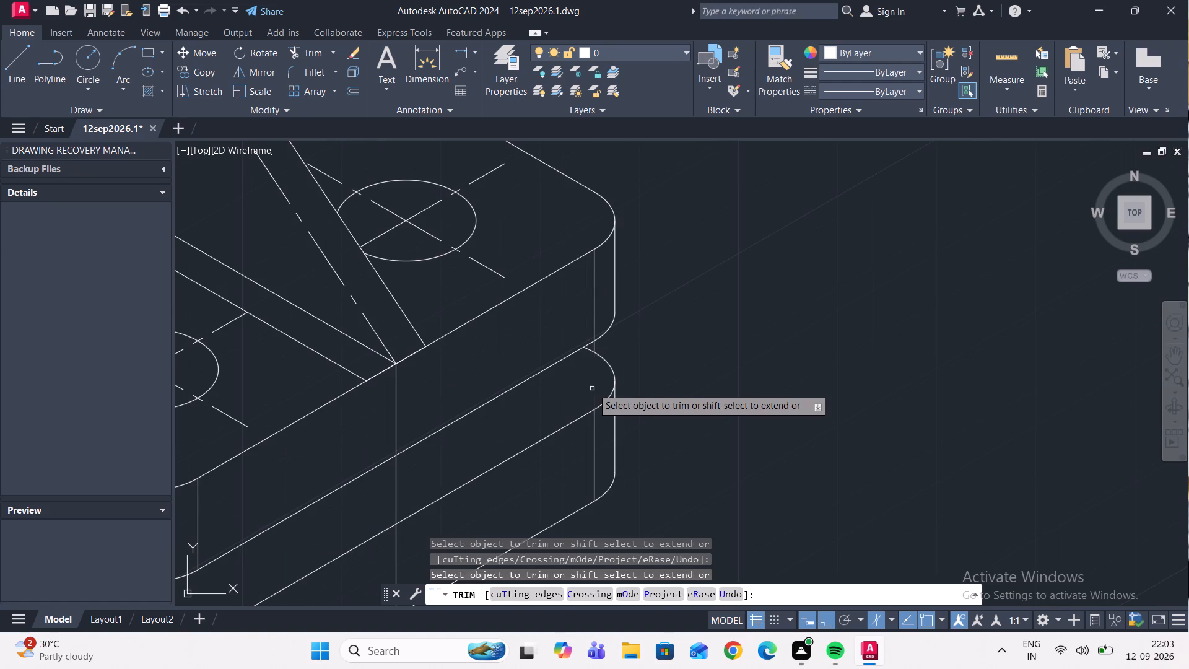
Trim away the 30° end edges of the upper and lower base plates on the near side of the section's vertical edge.
{"action": "scroll", "coordinate": [592, 385], "scroll_direction": "down", "scroll_amount": 2}
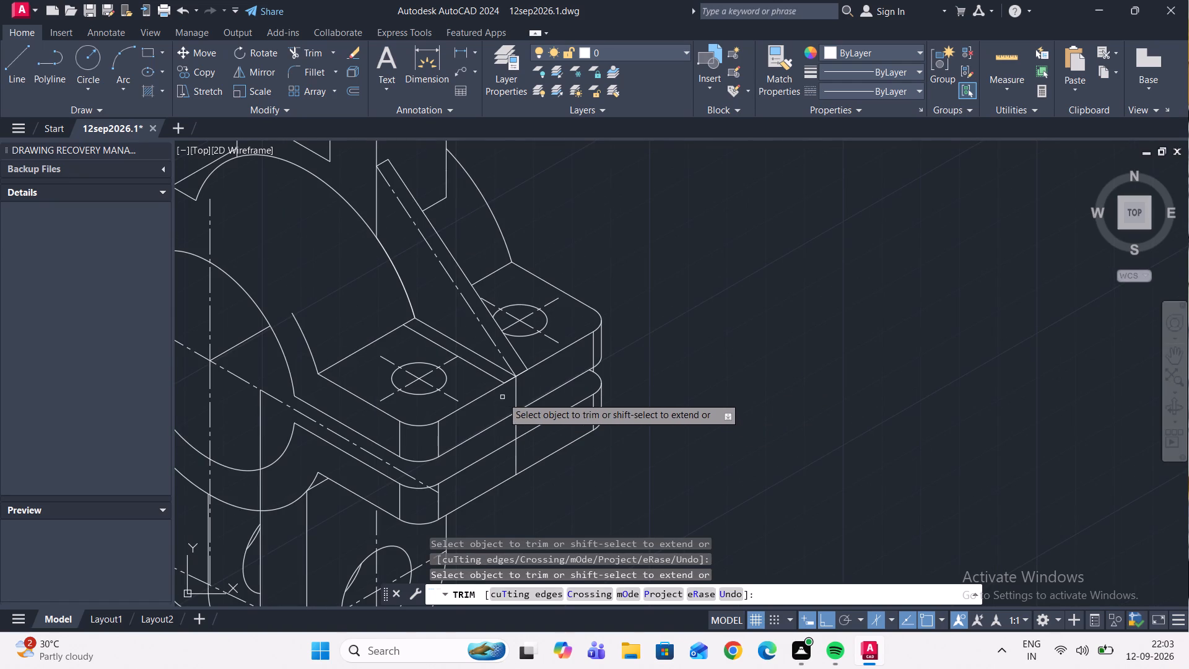
{"action": "left_click", "coordinate": [507, 381]}
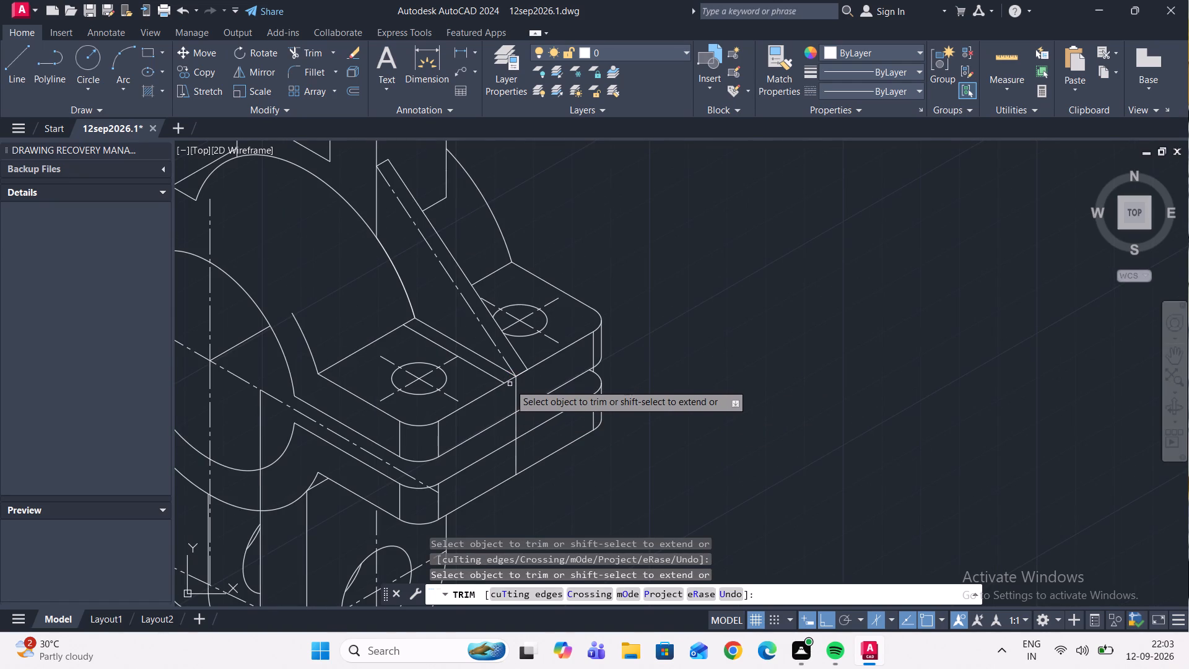
{"action": "left_click", "coordinate": [510, 382]}
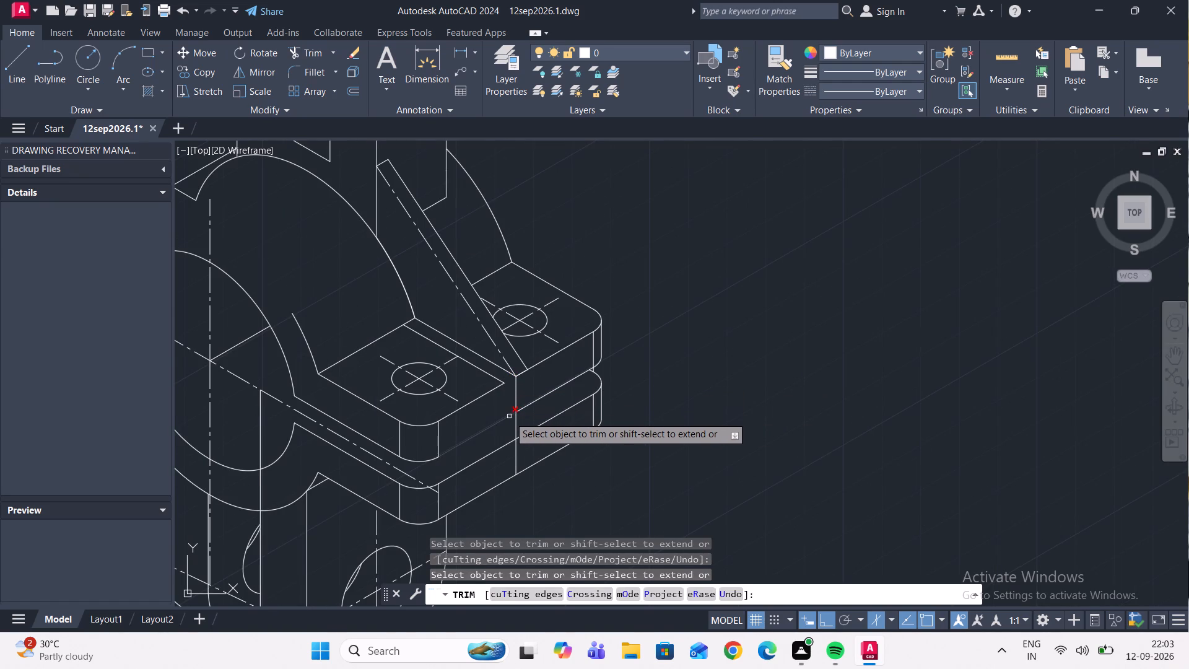
{"action": "left_click", "coordinate": [509, 416]}
{"action": "left_click", "coordinate": [505, 445]}
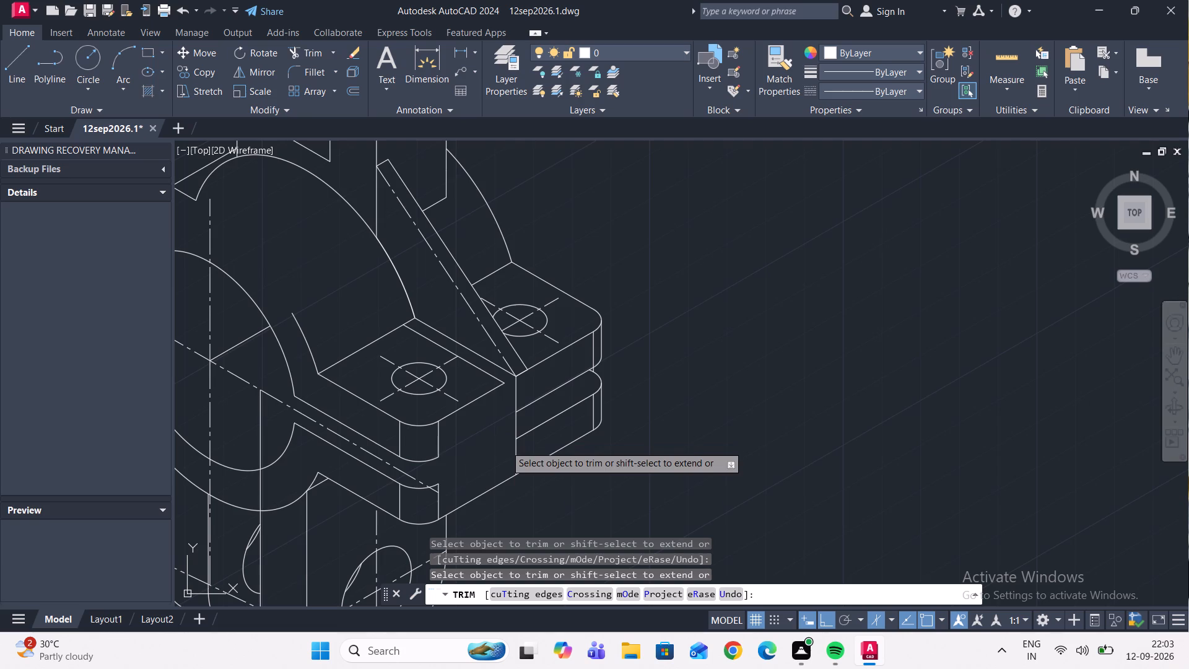
{"action": "left_click", "coordinate": [507, 481]}
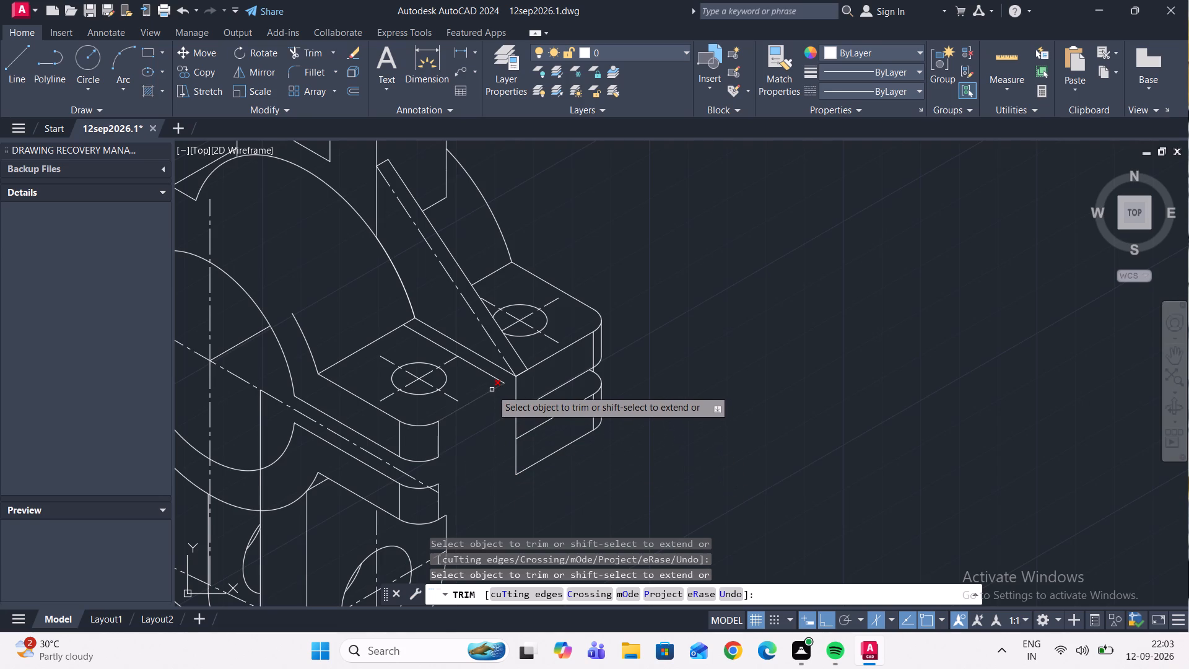
Trim away the front flange's cut-away top-face edges: its 30° edges, the inner line parallel to the section edge, and the hole centreline's overhanging end.
{"action": "left_click", "coordinate": [492, 388]}
{"action": "left_click", "coordinate": [493, 377]}
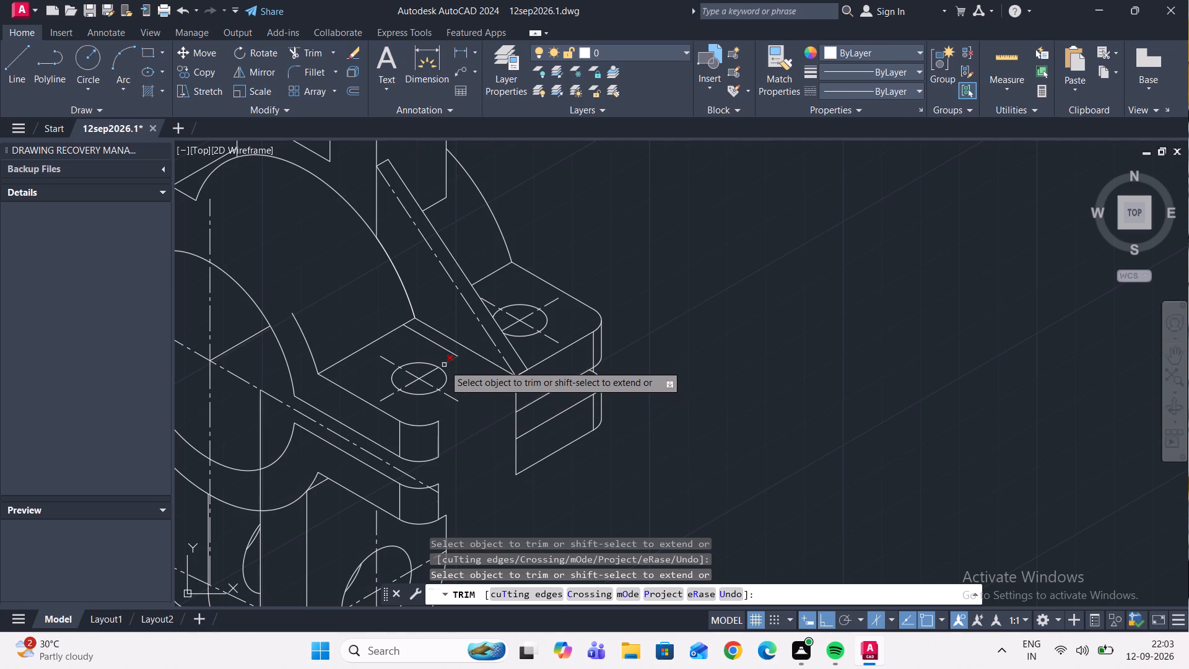
{"action": "left_click", "coordinate": [445, 365]}
{"action": "left_click", "coordinate": [446, 349]}
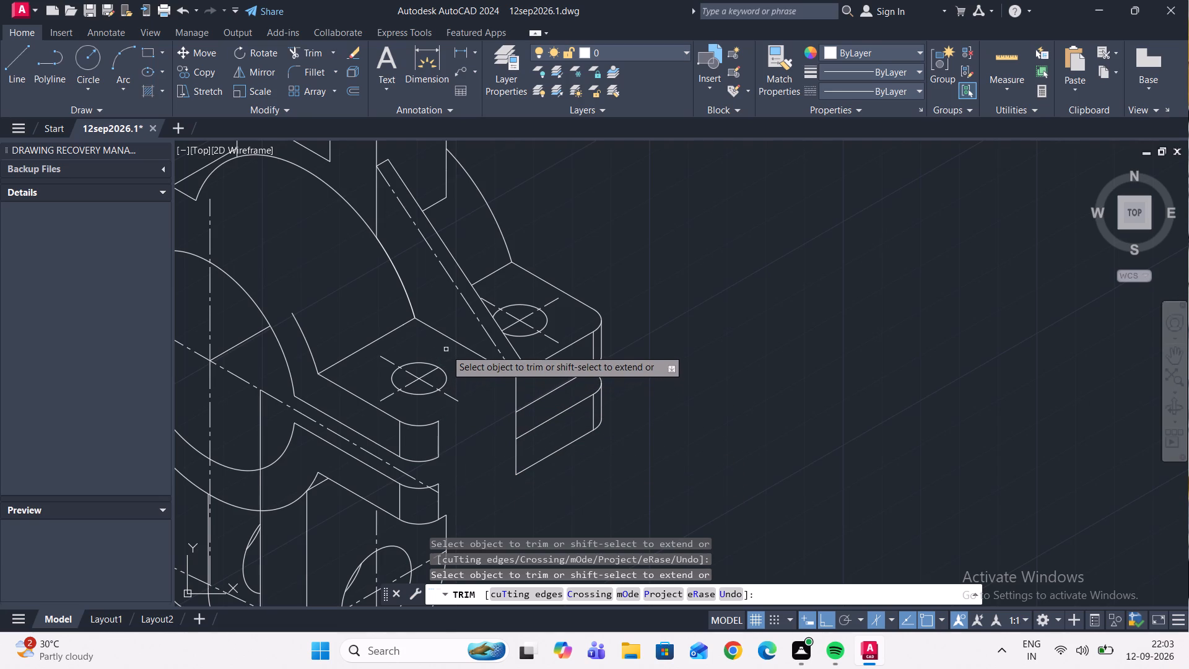
{"action": "left_click", "coordinate": [392, 332]}
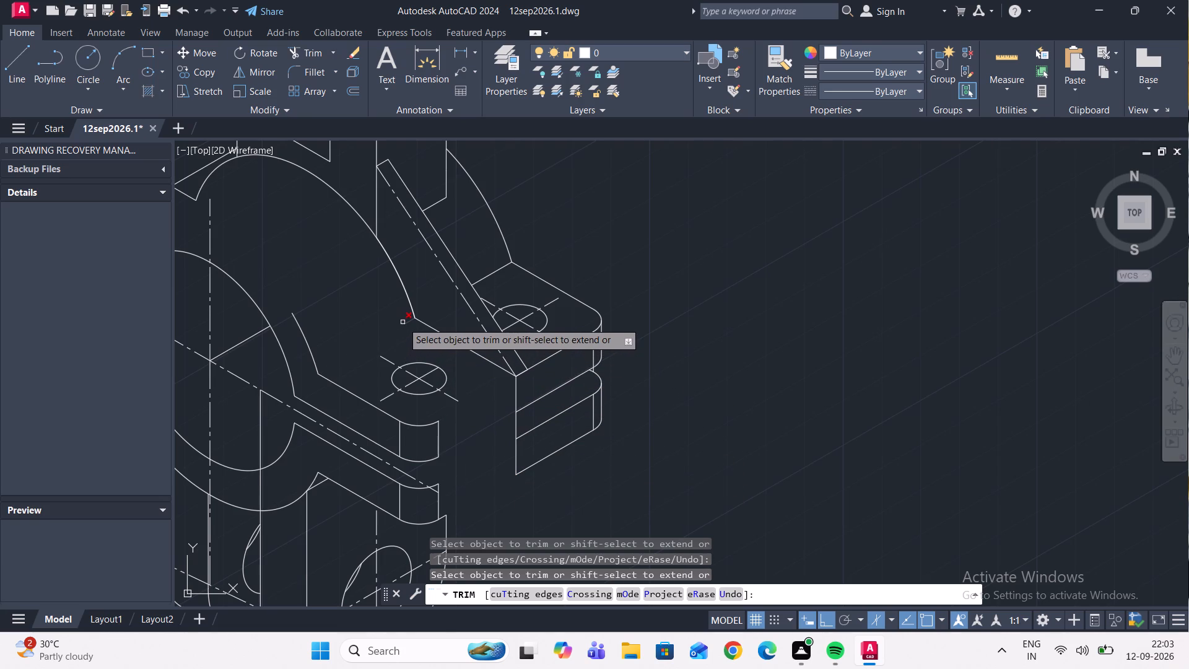
{"action": "left_click", "coordinate": [403, 322]}
Trim away the front flange's hole ellipse and both of its crossing centrelines.
{"action": "left_click", "coordinate": [414, 362]}
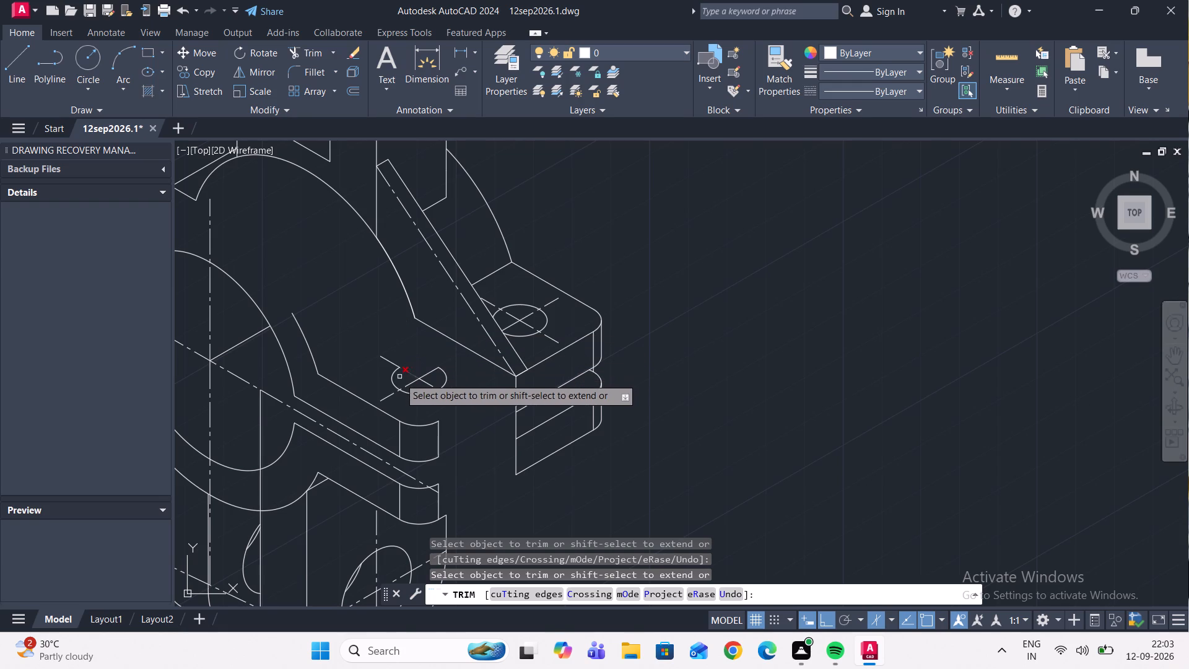
{"action": "left_click", "coordinate": [396, 382]}
{"action": "left_click", "coordinate": [411, 394]}
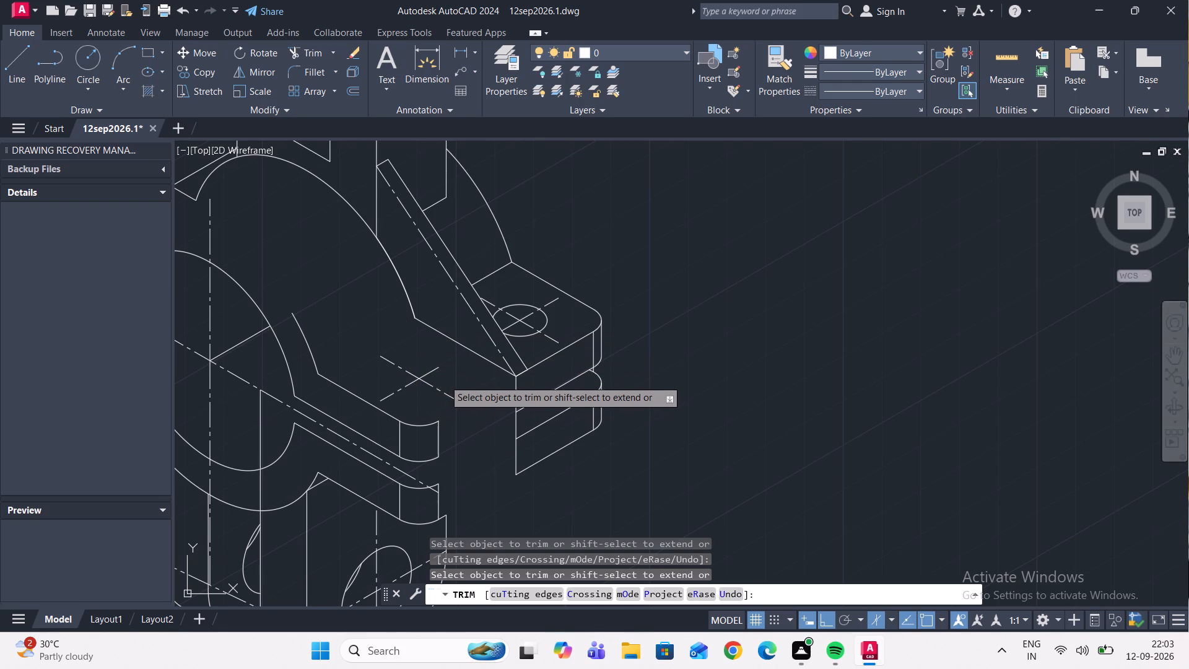
{"action": "left_click", "coordinate": [444, 380]}
{"action": "left_click", "coordinate": [430, 370]}
{"action": "left_click", "coordinate": [416, 382]}
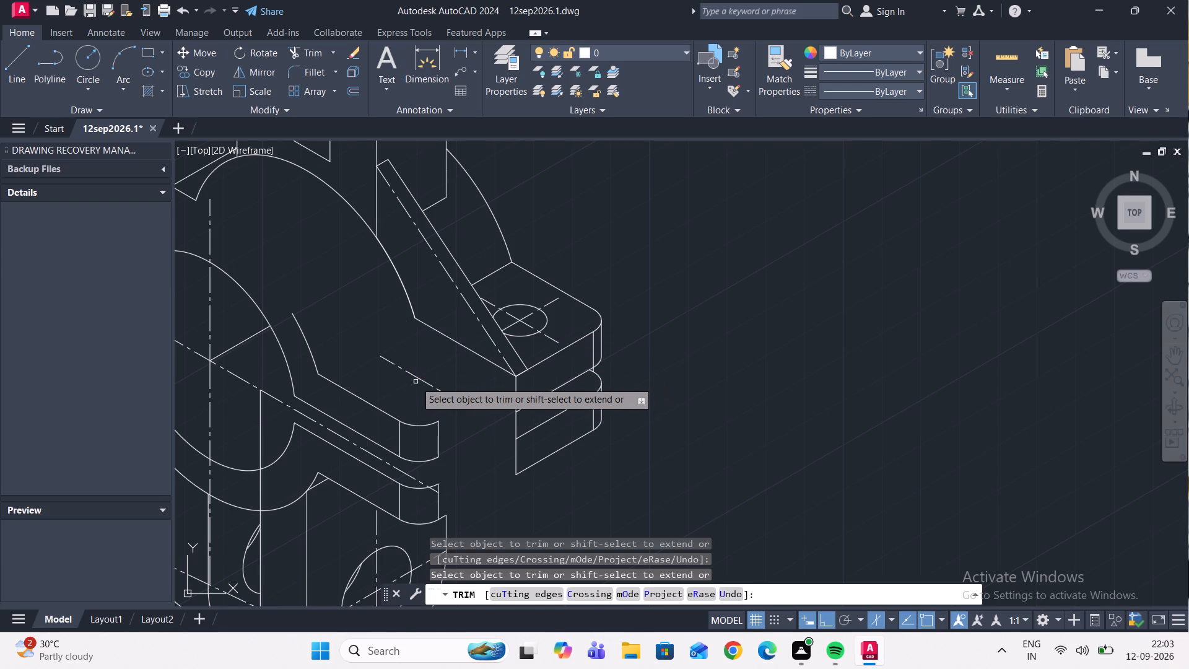
{"action": "left_click", "coordinate": [416, 376]}
Draw a line about 26 units long at 150° from the upper plate's lower section corner towards the cylinder, using the left isoplane.
{"action": "scroll", "coordinate": [425, 396], "scroll_direction": "down", "scroll_amount": 3}
{"action": "scroll", "coordinate": [430, 400], "scroll_direction": "up", "scroll_amount": 1}
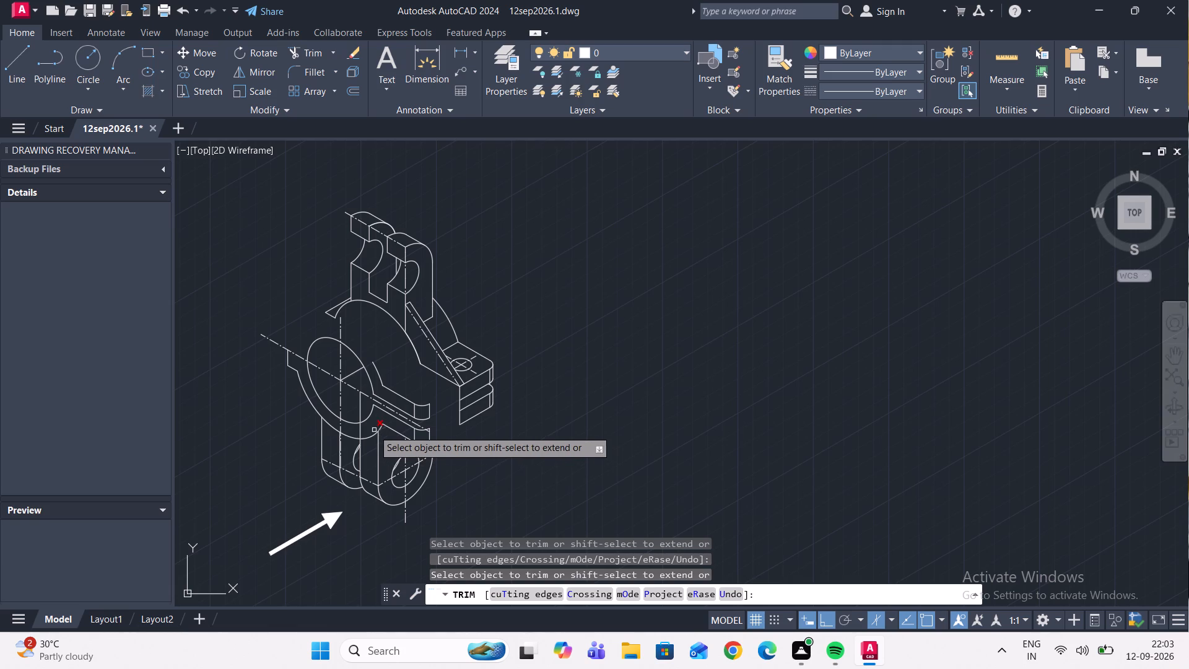
{"action": "scroll", "coordinate": [353, 412], "scroll_direction": "down", "scroll_amount": 1}
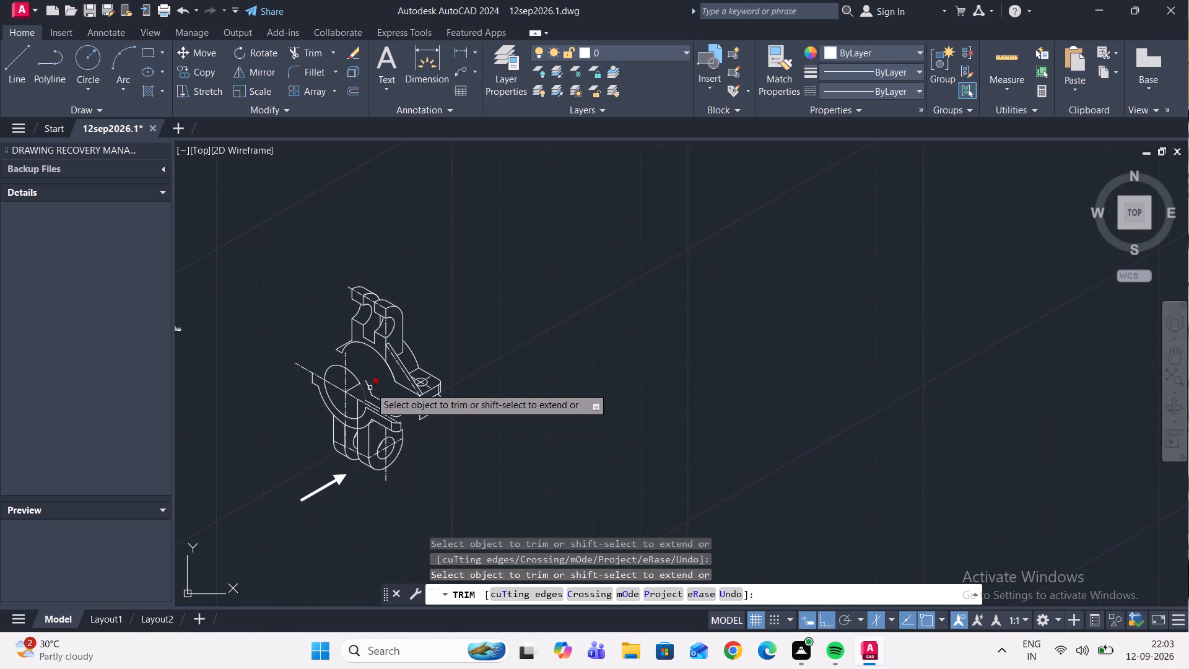
{"action": "scroll", "coordinate": [371, 387], "scroll_direction": "up", "scroll_amount": 2}
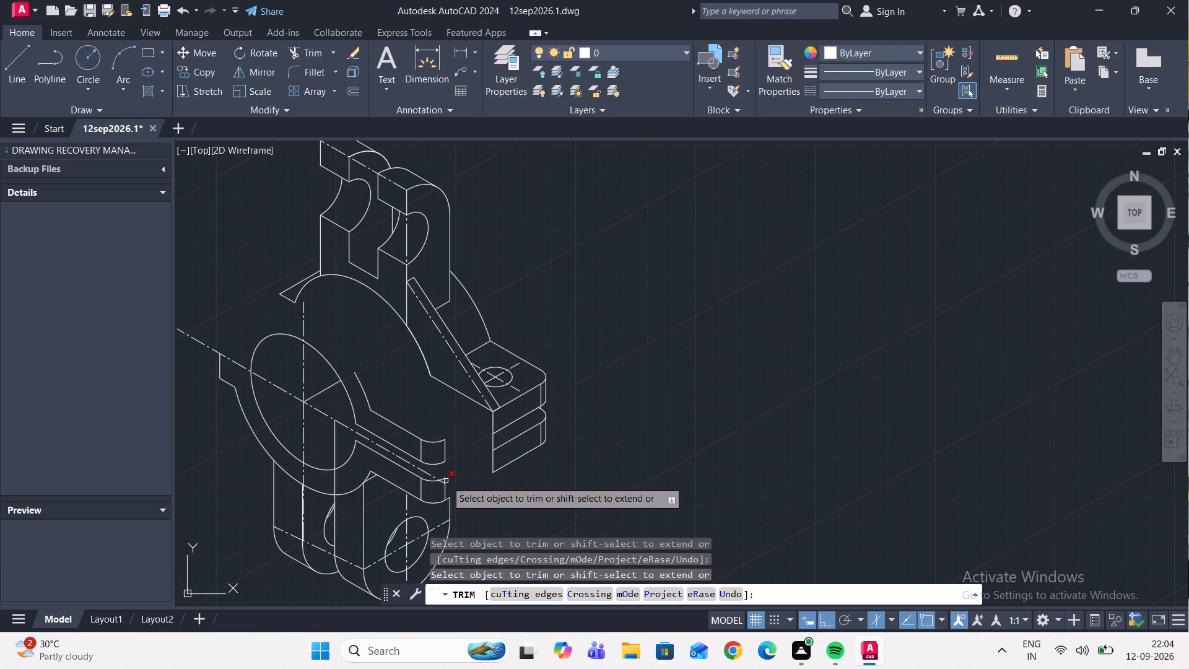
{"action": "left_click", "coordinate": [22, 72]}
{"action": "left_click", "coordinate": [494, 436]}
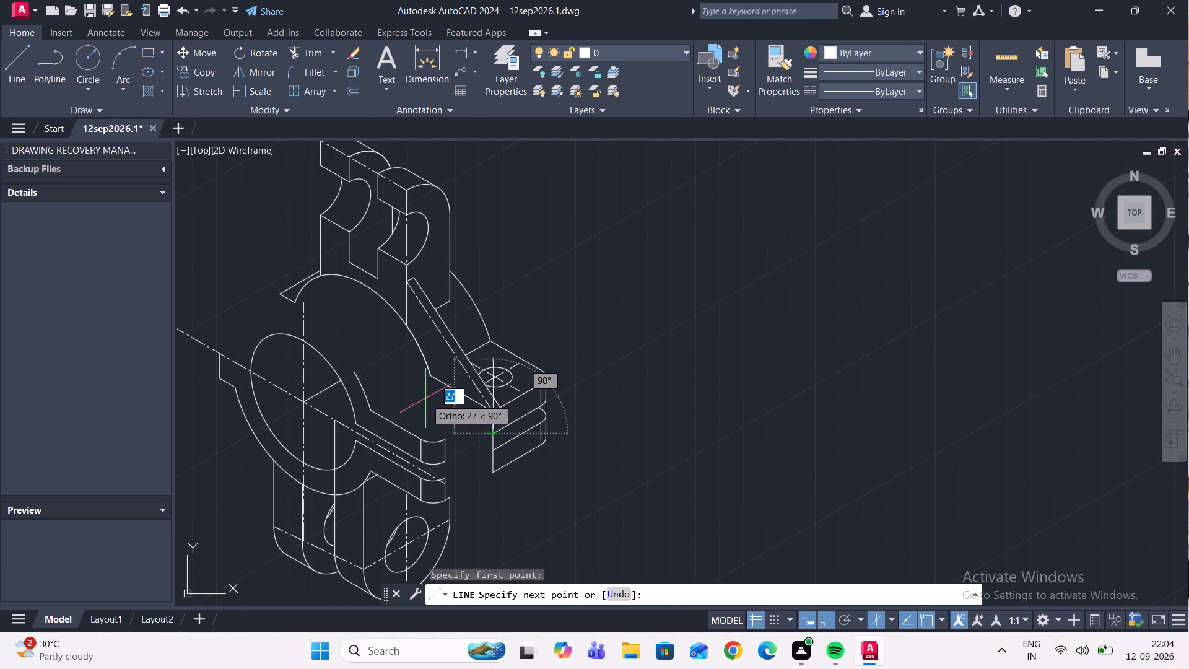
{"action": "key", "text": "F5"}
{"action": "scroll", "coordinate": [429, 398], "scroll_direction": "up", "scroll_amount": 1}
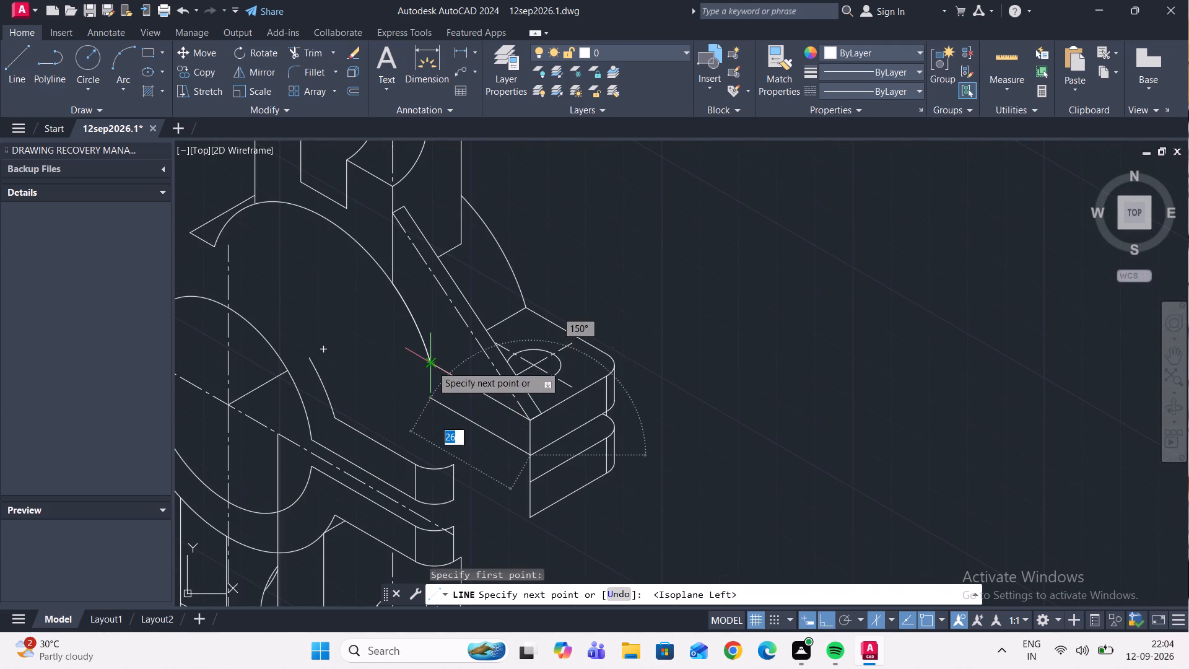
{"action": "left_click", "coordinate": [430, 397]}
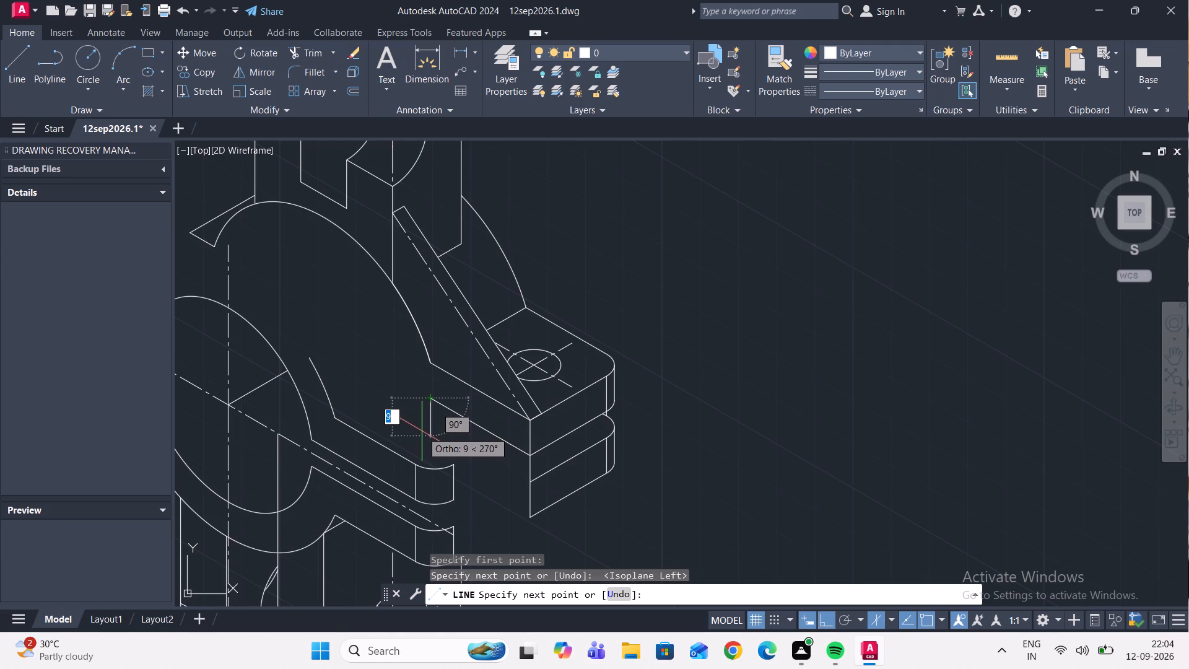
{"action": "key", "text": "Escape"}
Copy the new 150° line down to the lower plate's top and bottom section corners.
{"action": "scroll", "coordinate": [476, 431], "scroll_direction": "down", "scroll_amount": 1}
{"action": "scroll", "coordinate": [497, 460], "scroll_direction": "up", "scroll_amount": 1}
{"action": "left_click", "coordinate": [486, 435]}
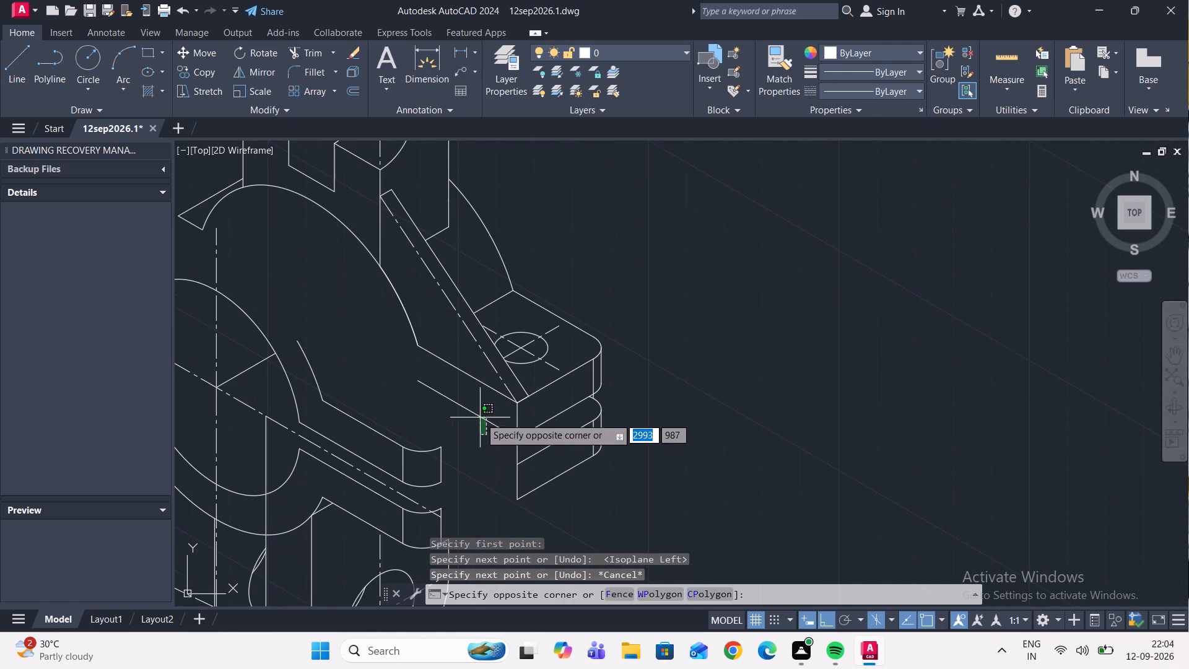
{"action": "left_click", "coordinate": [469, 409]}
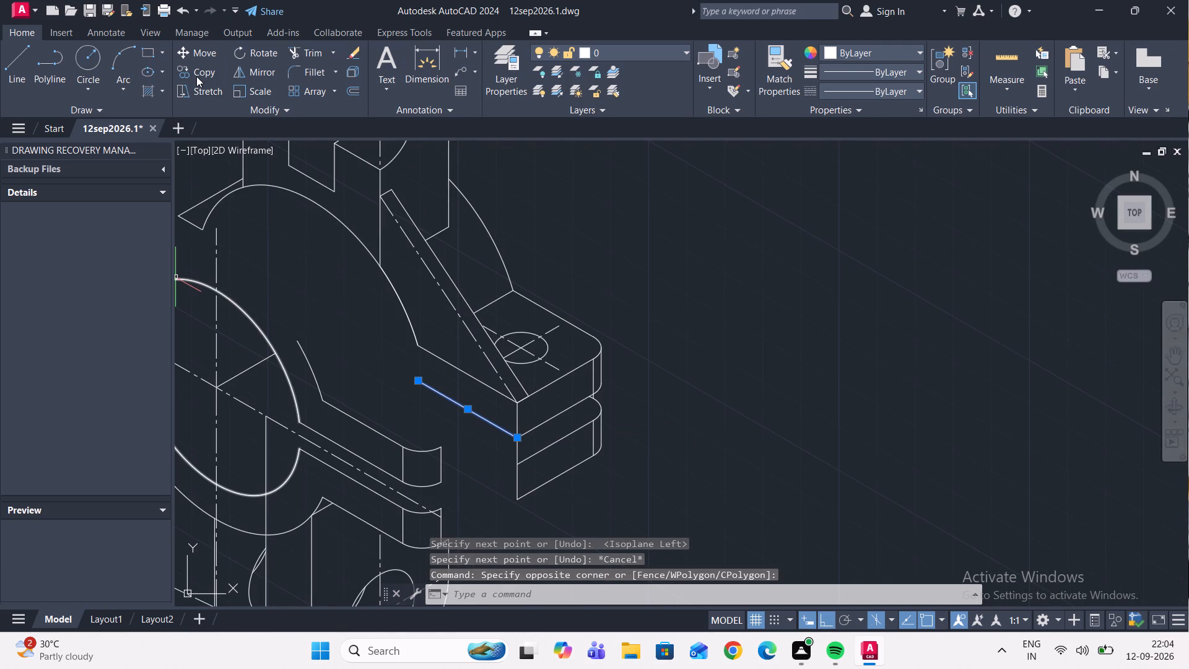
{"action": "left_click", "coordinate": [197, 76]}
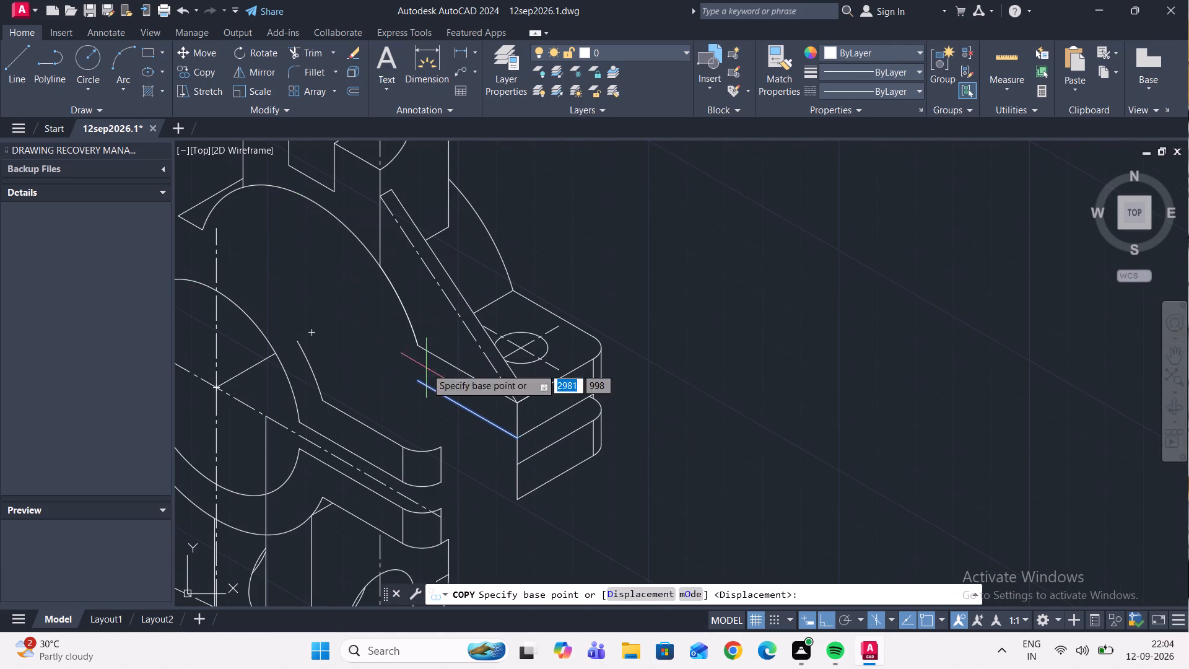
{"action": "scroll", "coordinate": [519, 419], "scroll_direction": "up", "scroll_amount": 1}
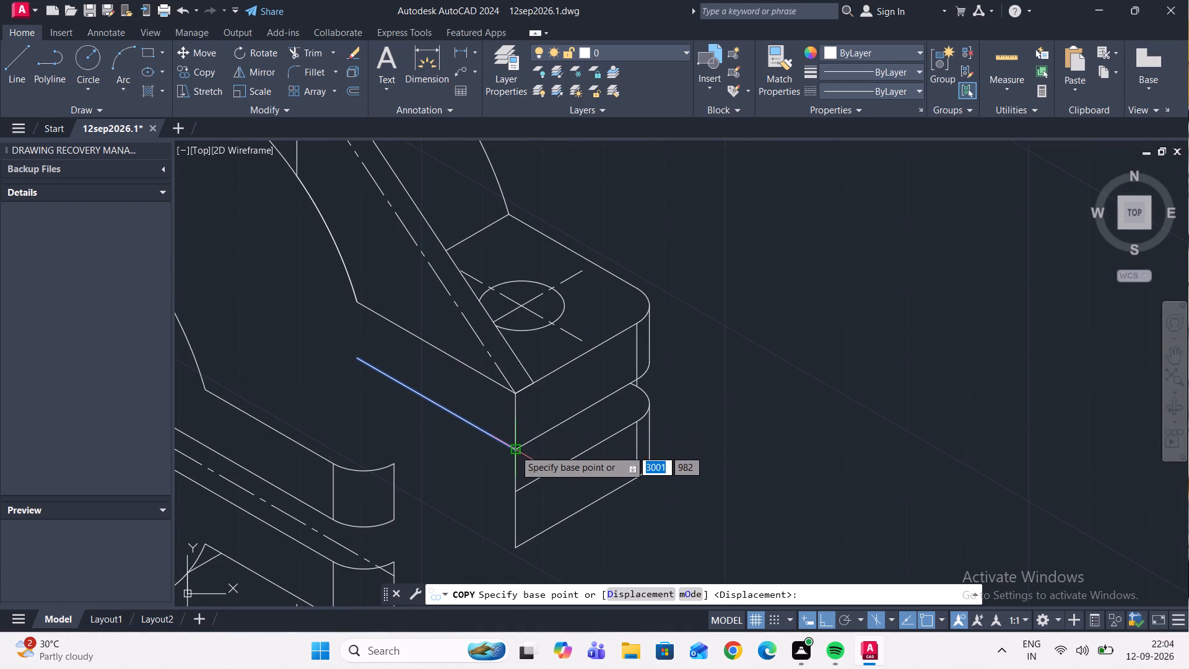
{"action": "scroll", "coordinate": [515, 450], "scroll_direction": "up", "scroll_amount": 2}
{"action": "left_click", "coordinate": [511, 448]}
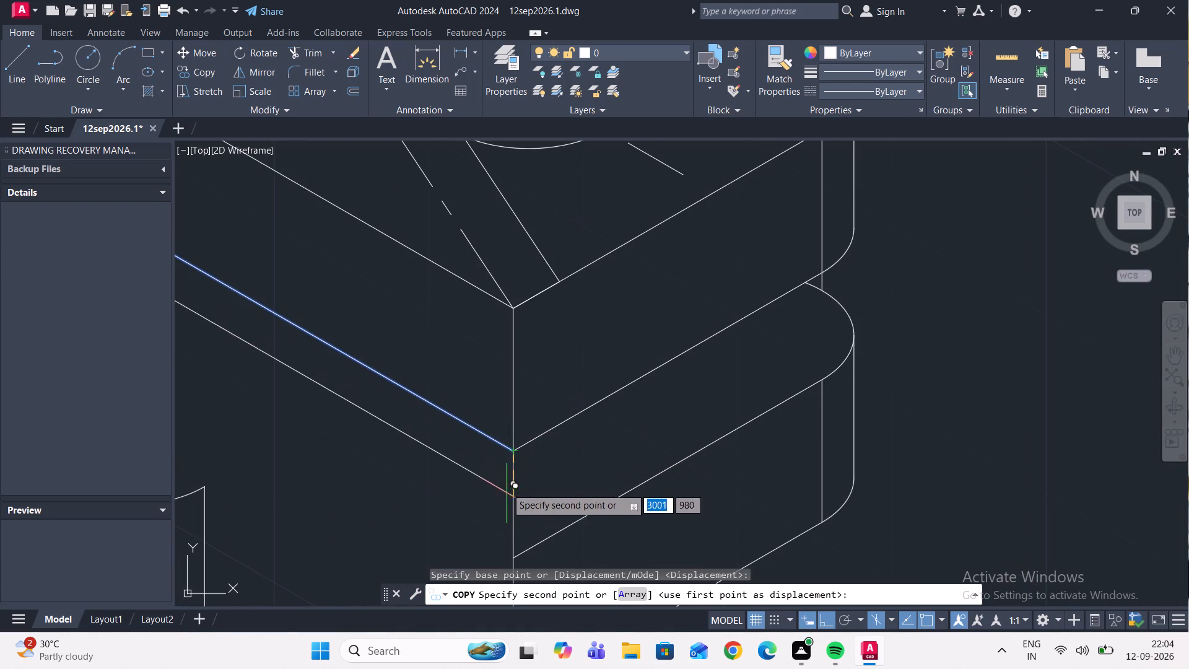
{"action": "scroll", "coordinate": [502, 454], "scroll_direction": "down", "scroll_amount": 3}
{"action": "left_click", "coordinate": [508, 481]}
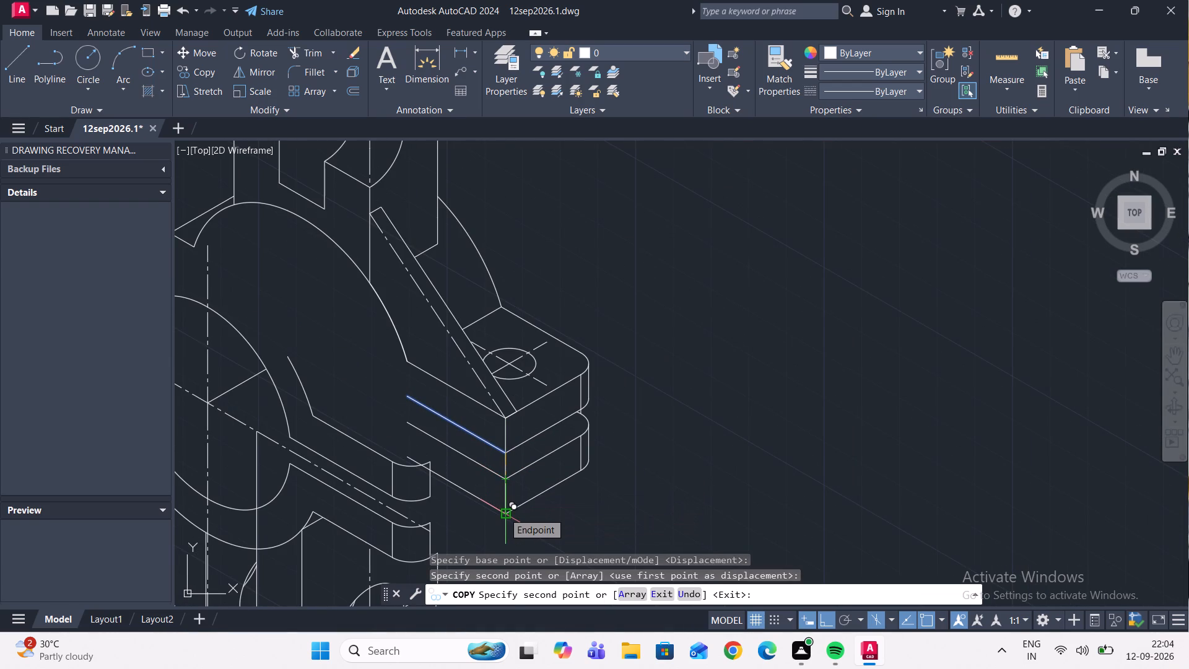
{"action": "left_click", "coordinate": [503, 512]}
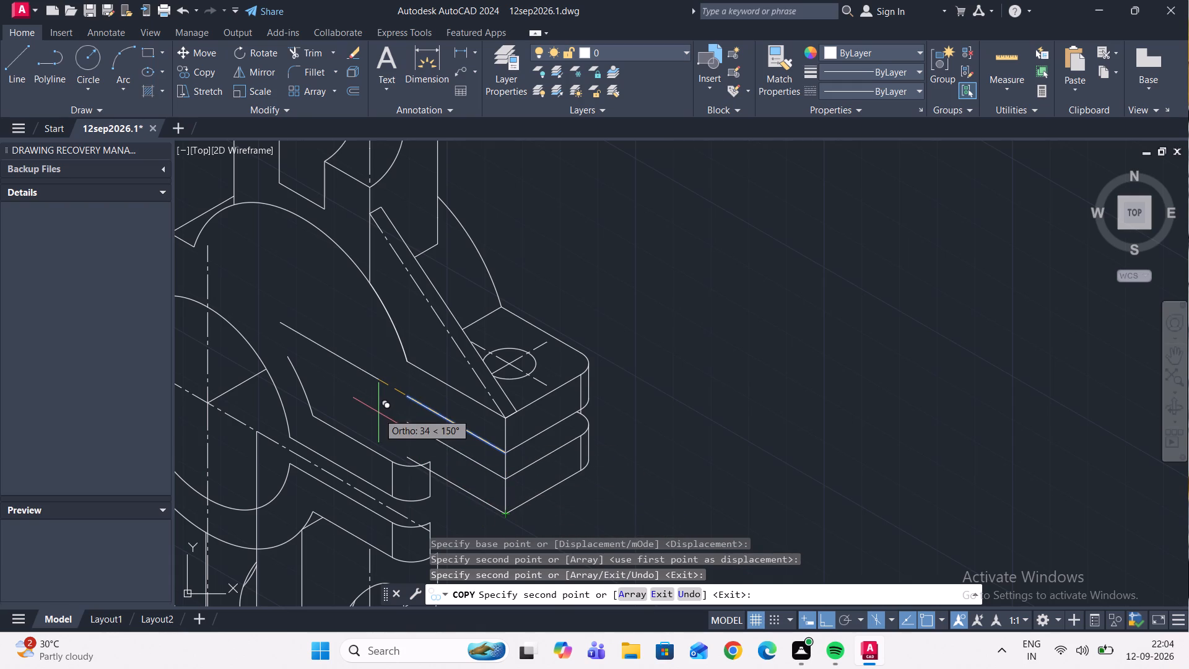
{"action": "key", "text": "Escape"}
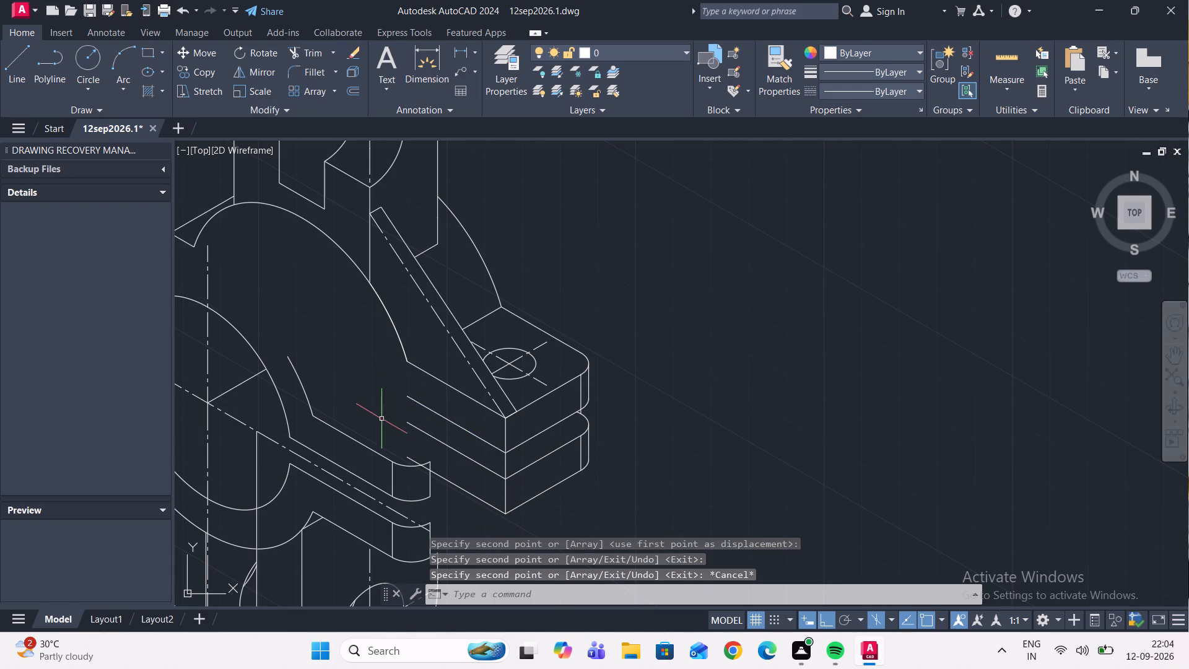
Copy the front bore's elliptical arc from its upper open end to the inner end of the new upper-plate section line.
{"action": "scroll", "coordinate": [391, 400], "scroll_direction": "down", "scroll_amount": 2}
{"action": "scroll", "coordinate": [360, 377], "scroll_direction": "up", "scroll_amount": 2}
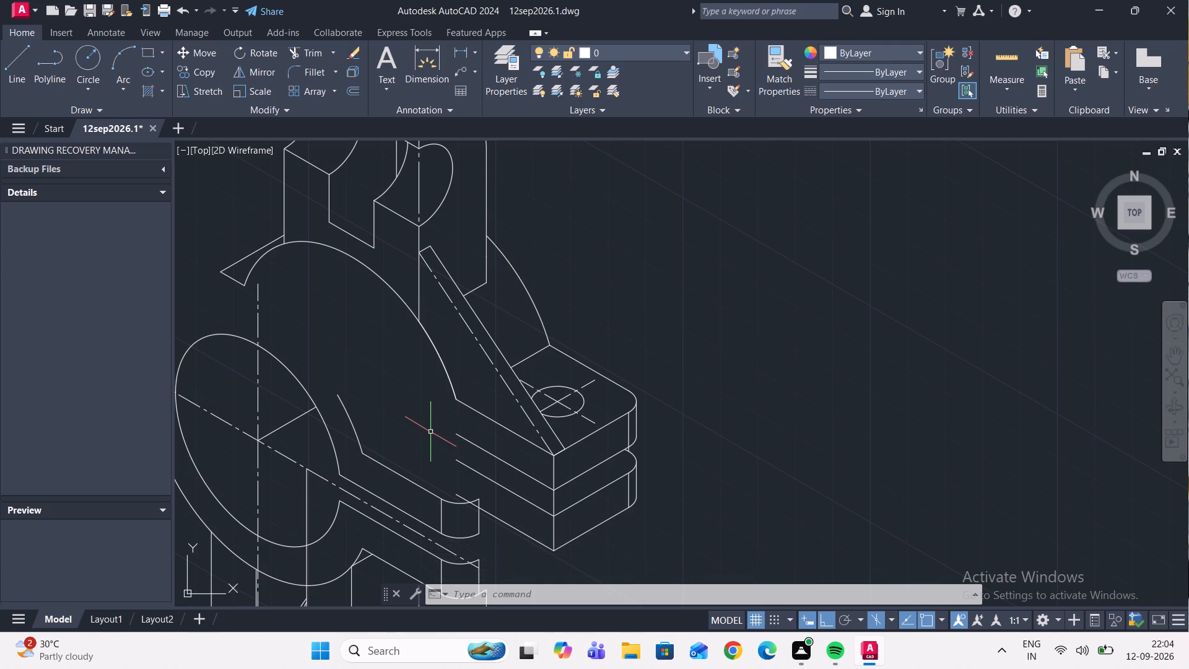
{"action": "left_click", "coordinate": [285, 367]}
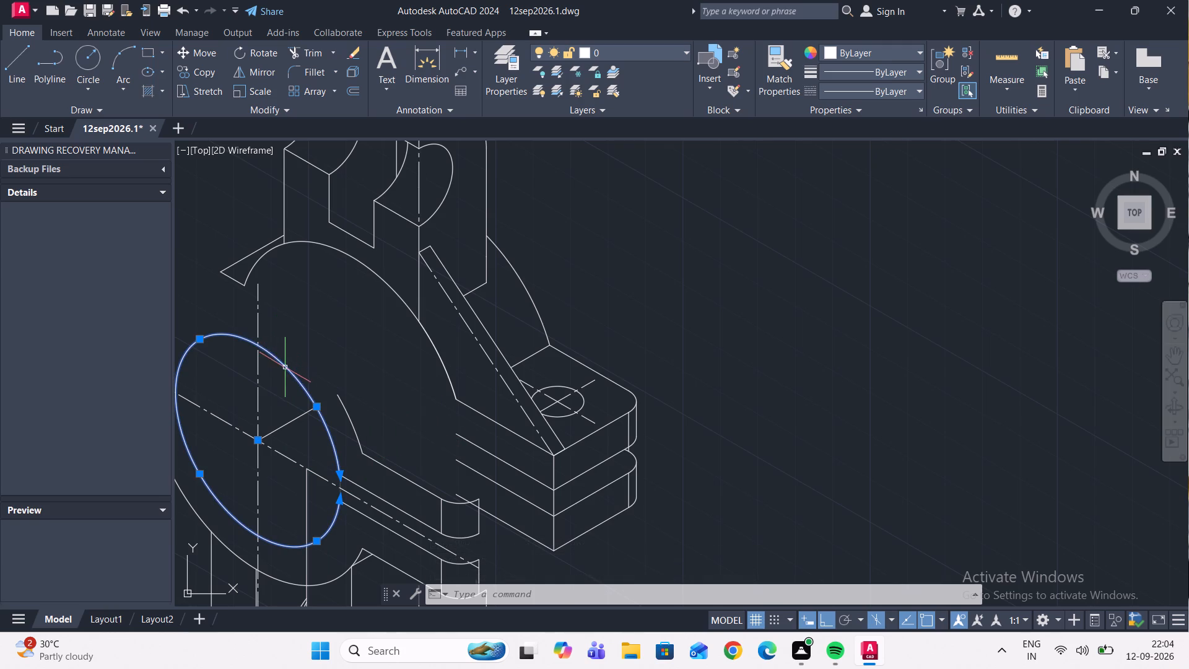
{"action": "left_click", "coordinate": [198, 71]}
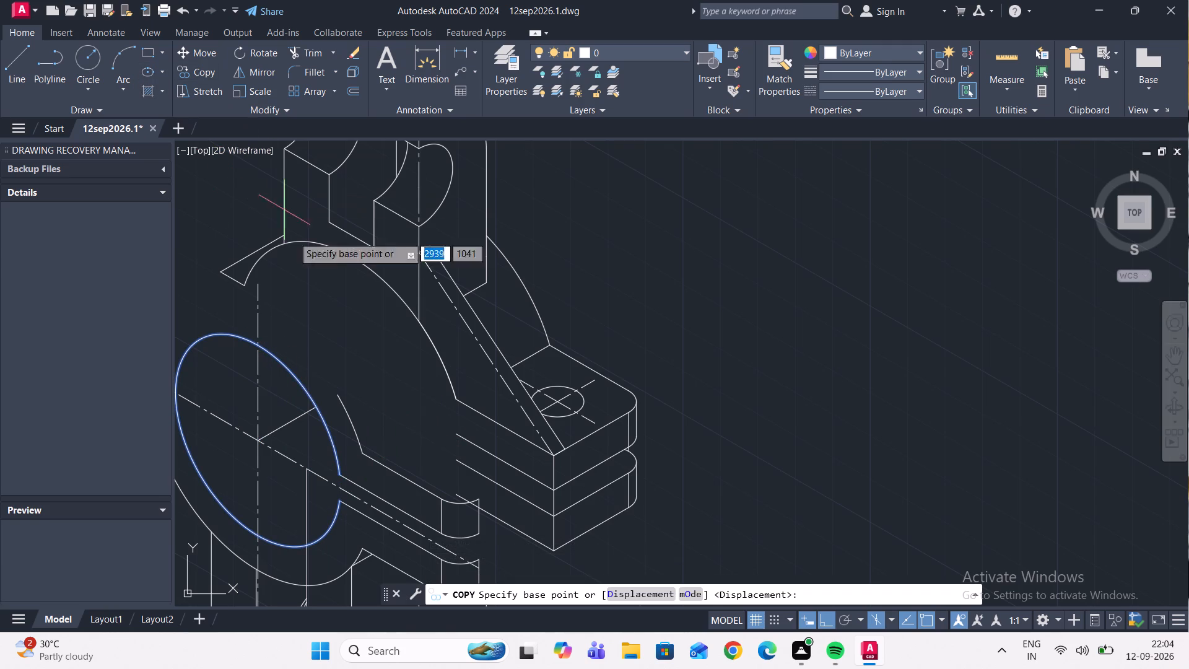
{"action": "left_click", "coordinate": [338, 475]}
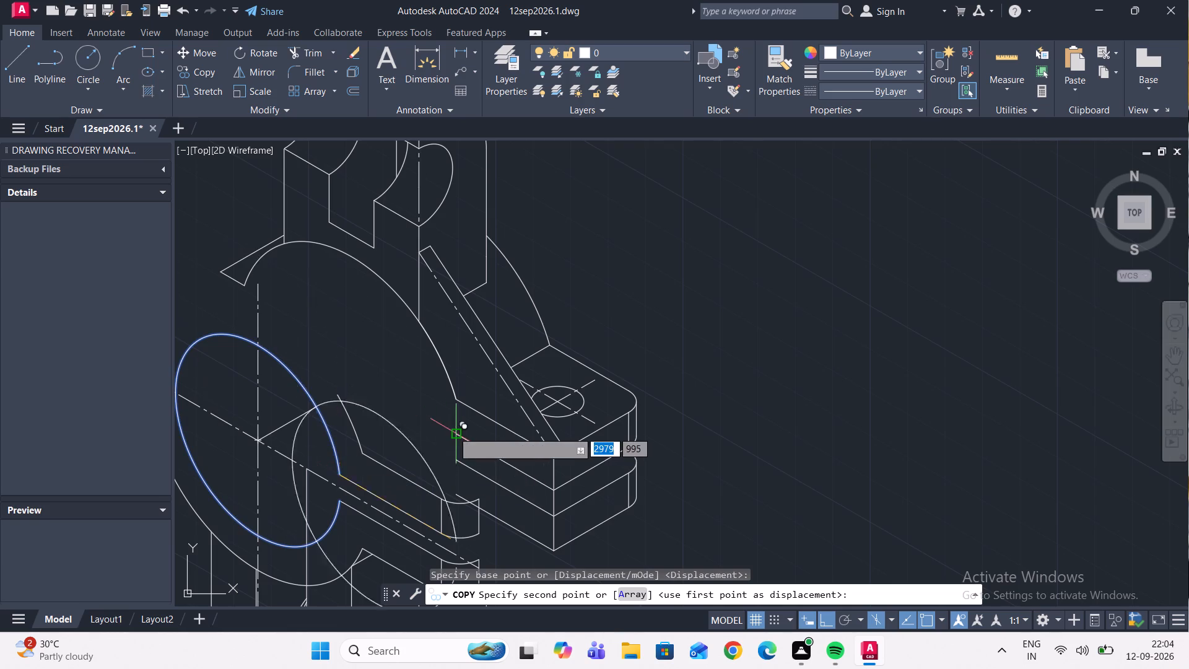
{"action": "key", "text": "F5"}
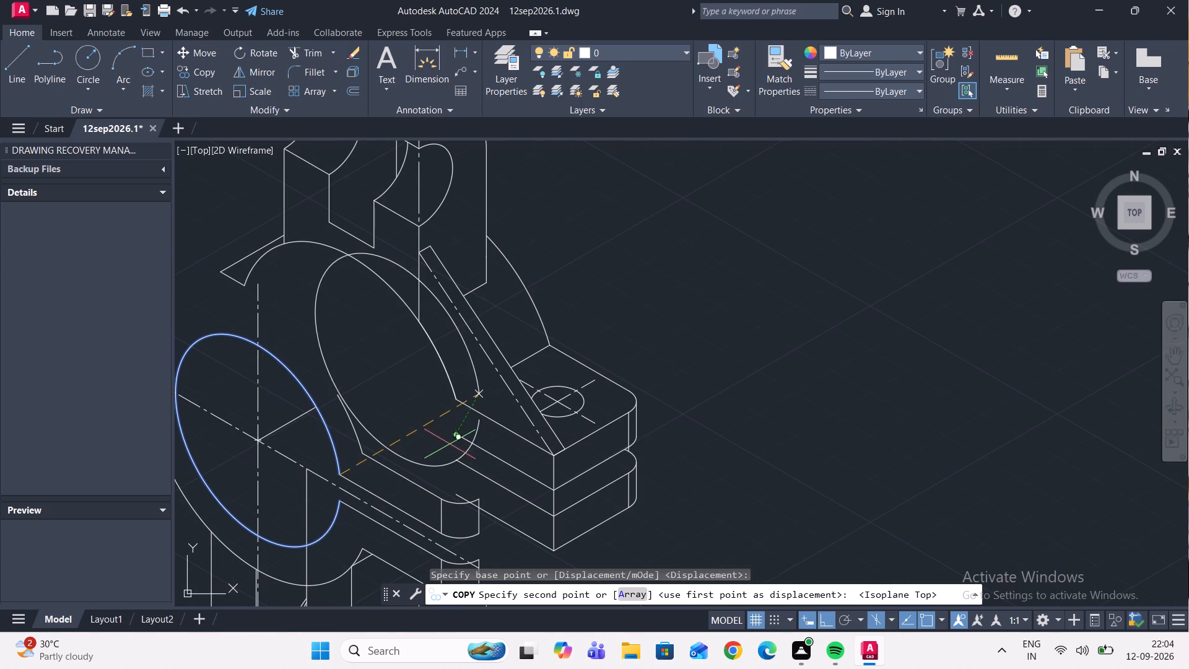
{"action": "scroll", "coordinate": [450, 445], "scroll_direction": "up", "scroll_amount": 2}
{"action": "left_click", "coordinate": [465, 421]}
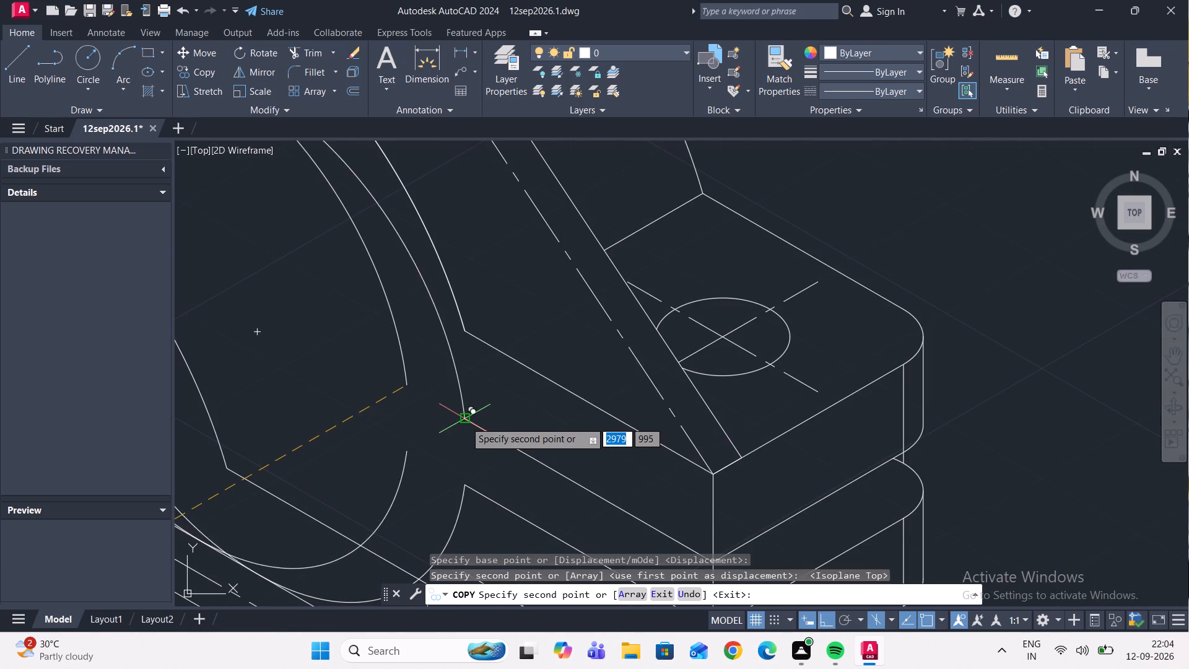
{"action": "key", "text": "Escape"}
Erase the leftover top arc of the upper plate's rounded corner on the front flange.
{"action": "scroll", "coordinate": [474, 396], "scroll_direction": "down", "scroll_amount": 2}
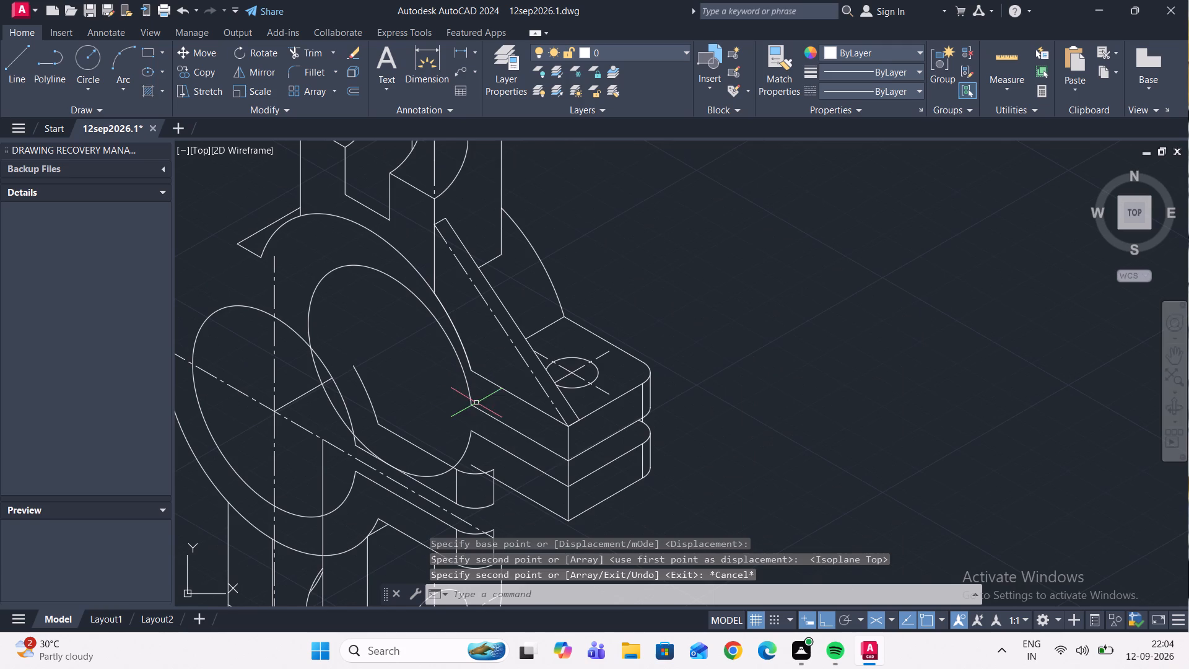
{"action": "scroll", "coordinate": [424, 351], "scroll_direction": "up", "scroll_amount": 1}
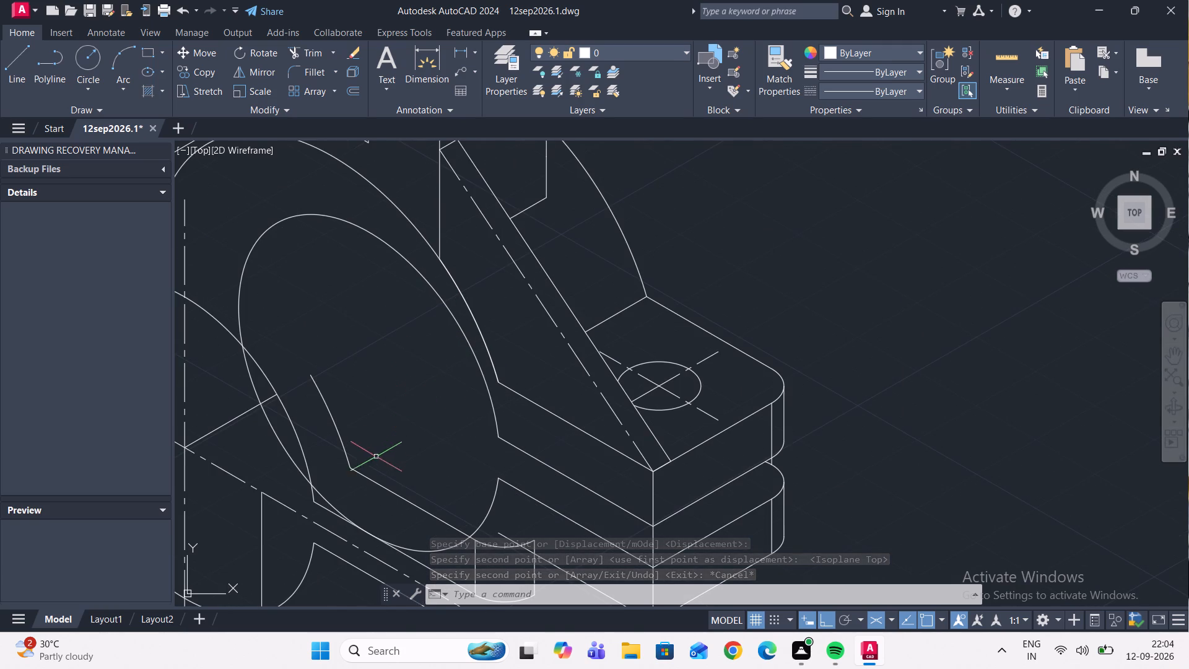
{"action": "scroll", "coordinate": [391, 411], "scroll_direction": "down", "scroll_amount": 2}
{"action": "scroll", "coordinate": [427, 478], "scroll_direction": "up", "scroll_amount": 1}
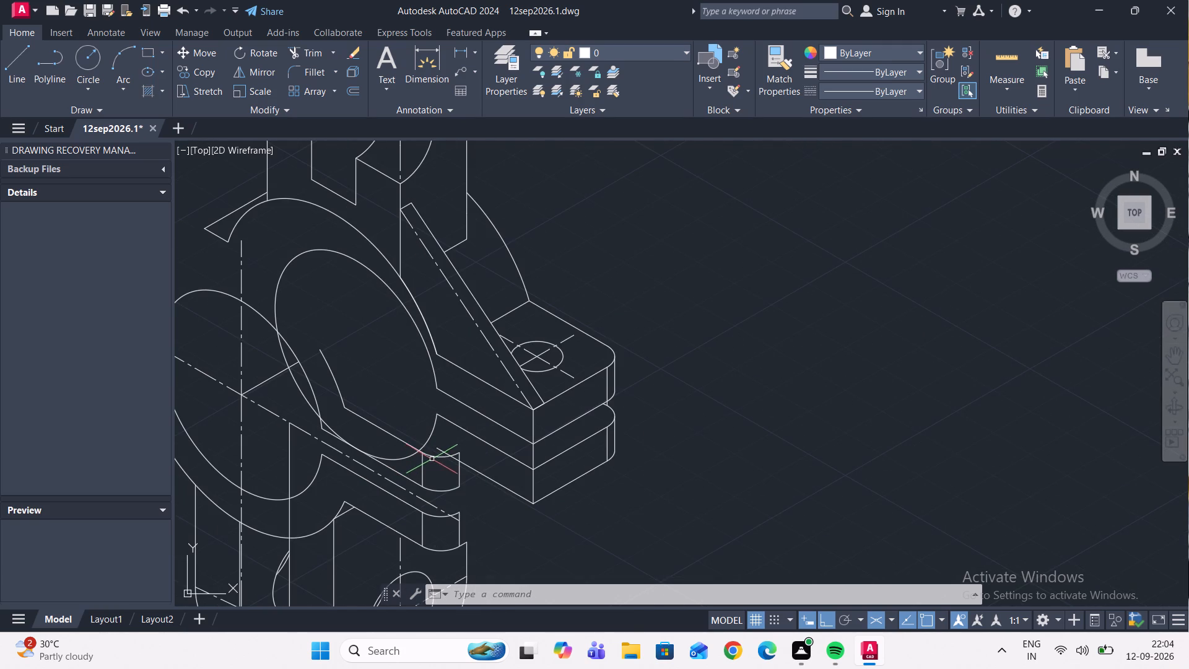
{"action": "left_click", "coordinate": [435, 456]}
{"action": "key", "text": "Delete"}
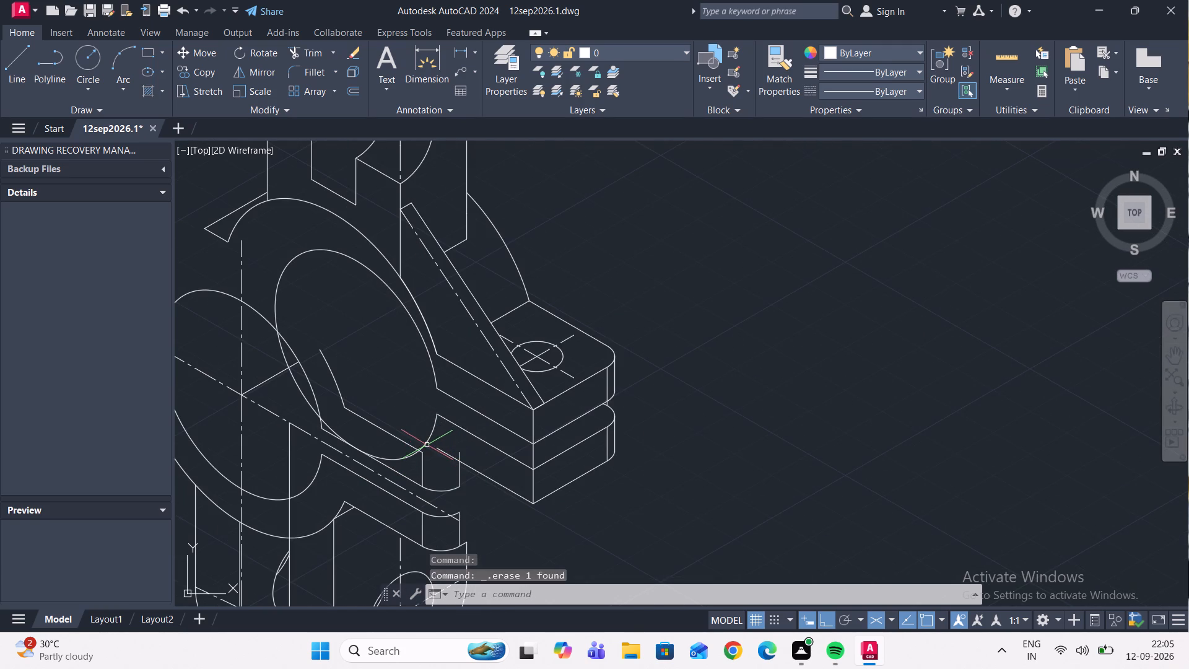
Trim away the front flange's leftover upper-plate portion: its inclined edges, inner arc, and the rounded corner's vertical edges and lower arc.
{"action": "left_click", "coordinate": [307, 53]}
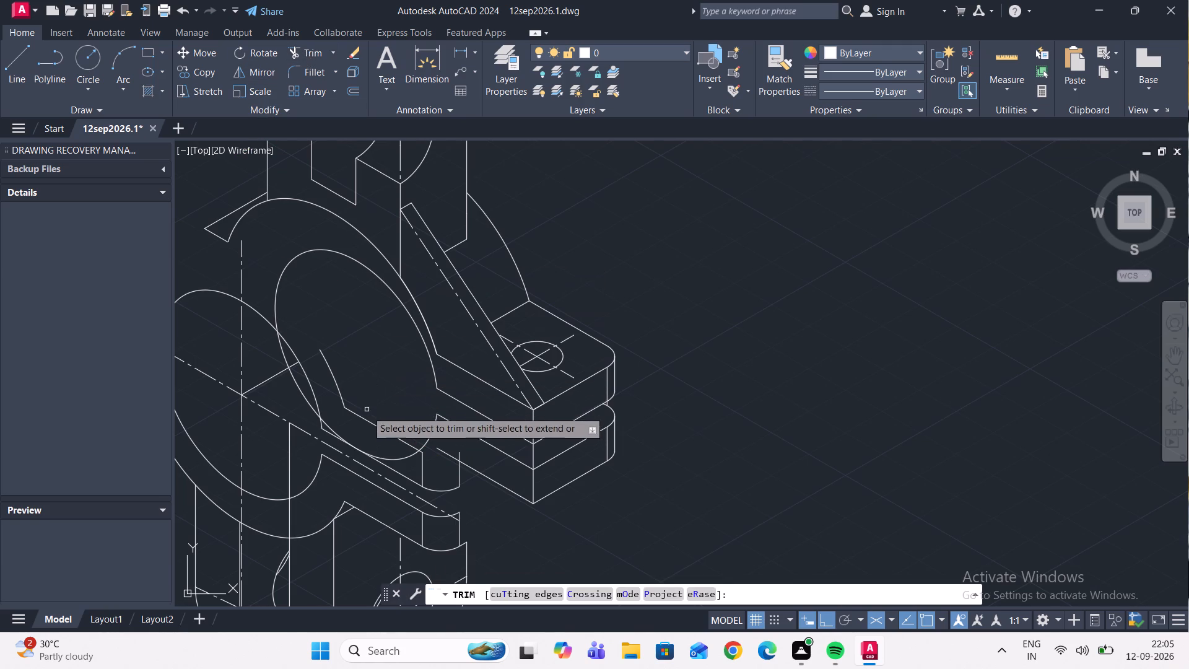
{"action": "left_click", "coordinate": [367, 421]}
{"action": "left_click", "coordinate": [338, 388]}
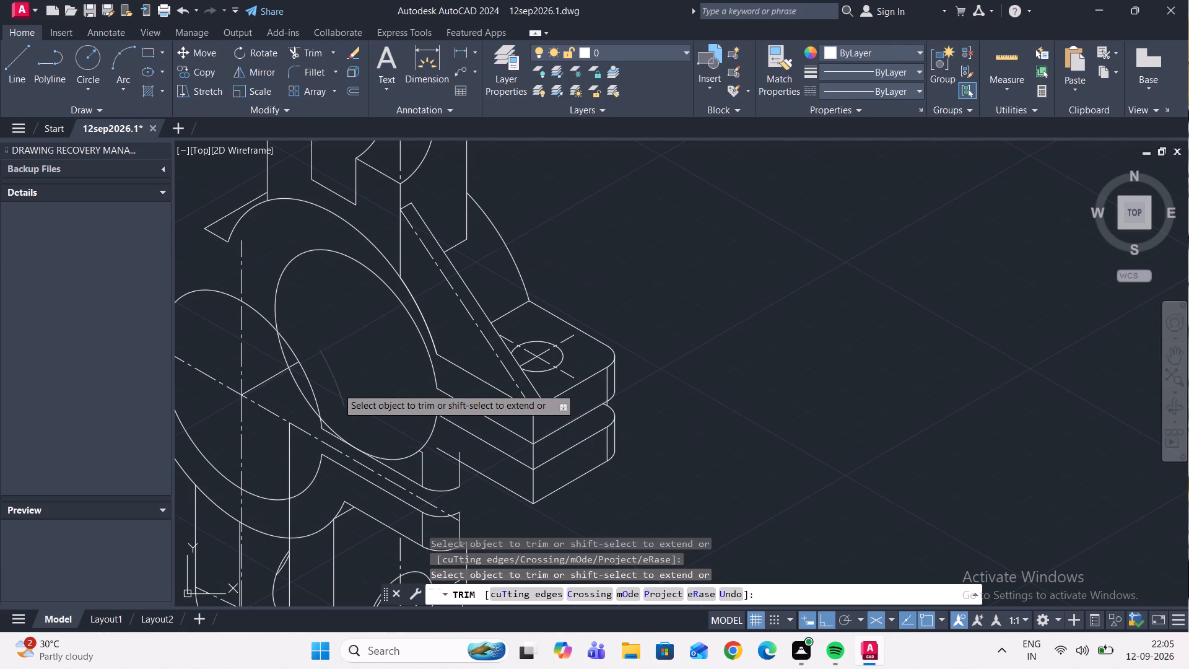
{"action": "scroll", "coordinate": [458, 452], "scroll_direction": "up", "scroll_amount": 1}
{"action": "left_click", "coordinate": [461, 456]}
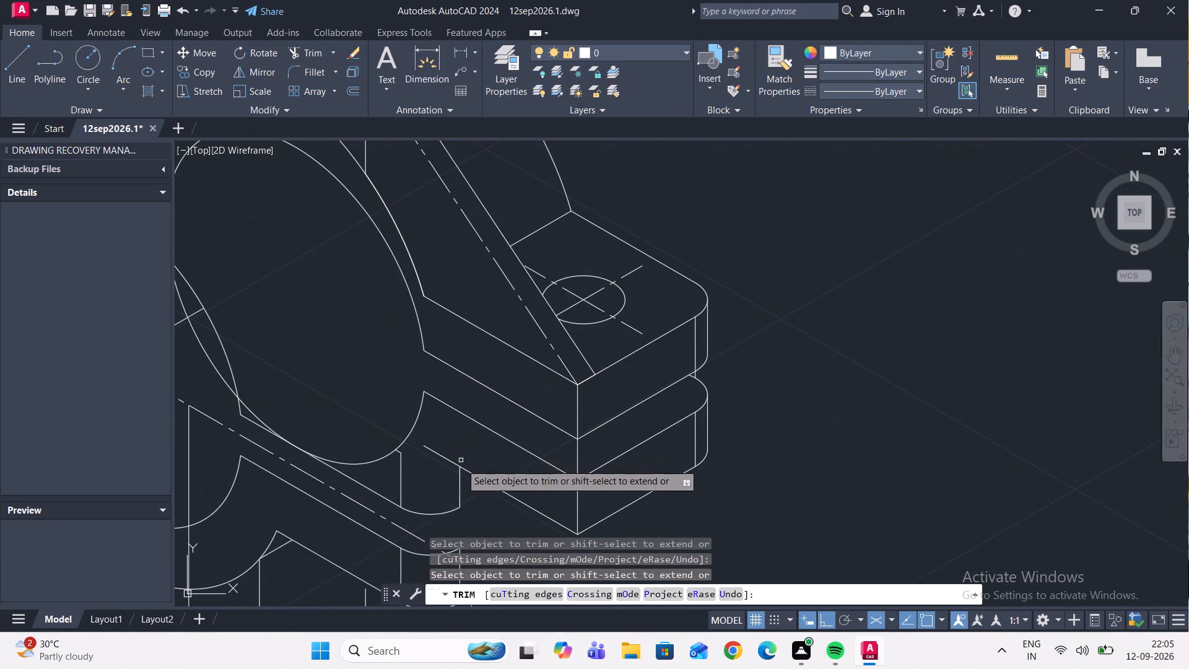
{"action": "left_click", "coordinate": [461, 483]}
{"action": "left_click_drag", "start_coordinate": [438, 516], "coordinate": [426, 514]}
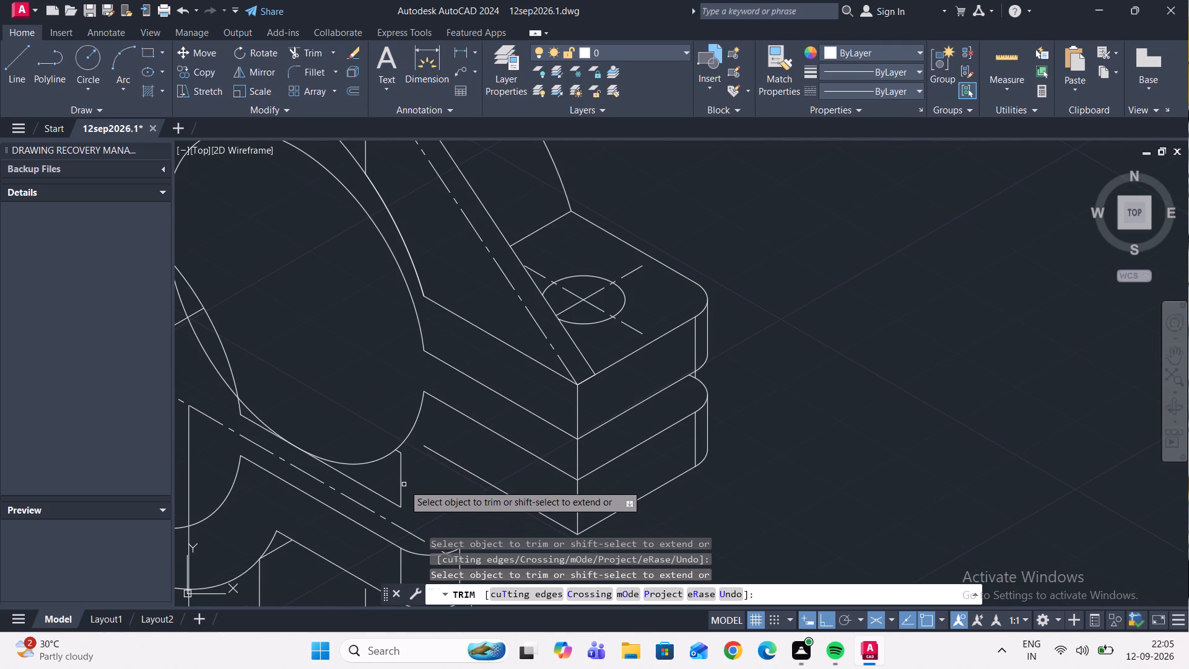
{"action": "left_click", "coordinate": [402, 482]}
{"action": "scroll", "coordinate": [398, 454], "scroll_direction": "up", "scroll_amount": 2}
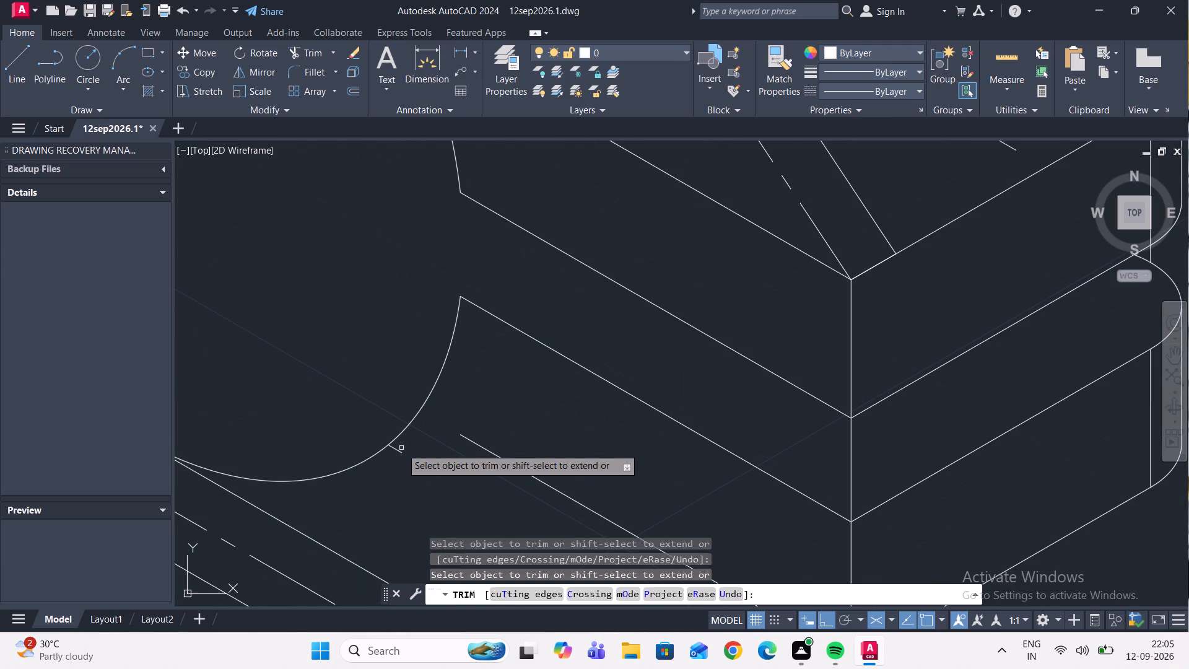
{"action": "left_click", "coordinate": [400, 450]}
{"action": "scroll", "coordinate": [425, 451], "scroll_direction": "down", "scroll_amount": 2}
{"action": "left_click", "coordinate": [397, 495]}
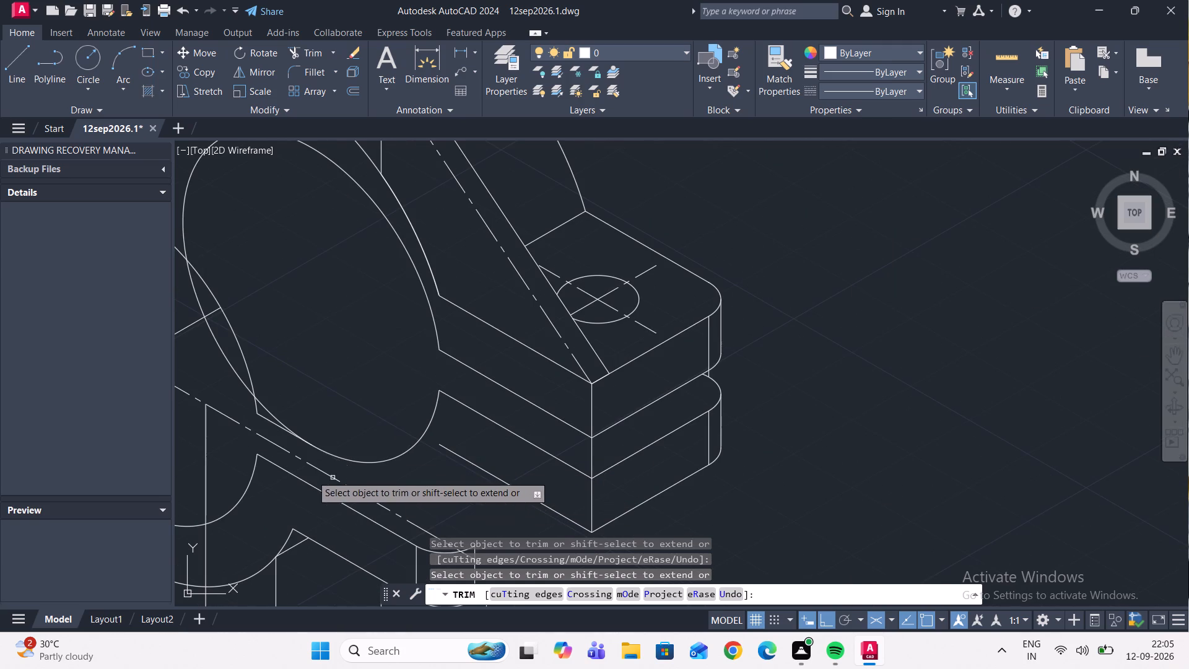
{"action": "scroll", "coordinate": [276, 422], "scroll_direction": "up", "scroll_amount": 2}
{"action": "left_click", "coordinate": [272, 430]}
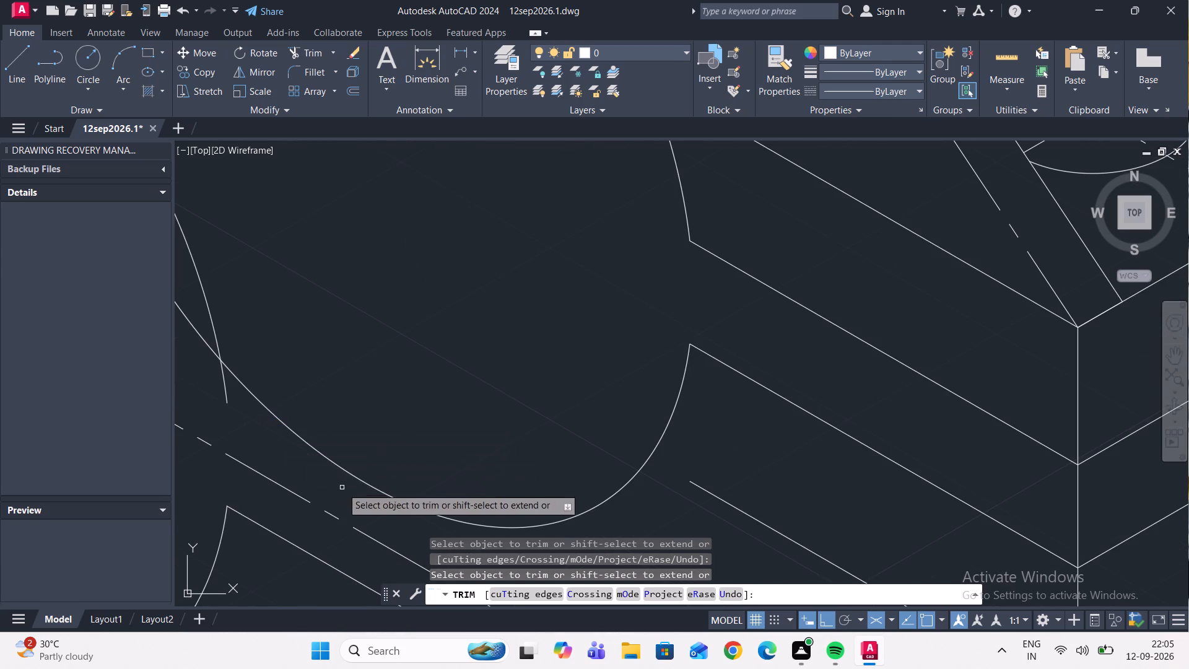
Trim the cut-away upper half of the front bore's elliptical arc down to the inclined centre line.
{"action": "left_click", "coordinate": [224, 385]}
{"action": "left_click", "coordinate": [211, 328]}
{"action": "scroll", "coordinate": [248, 332], "scroll_direction": "down", "scroll_amount": 4}
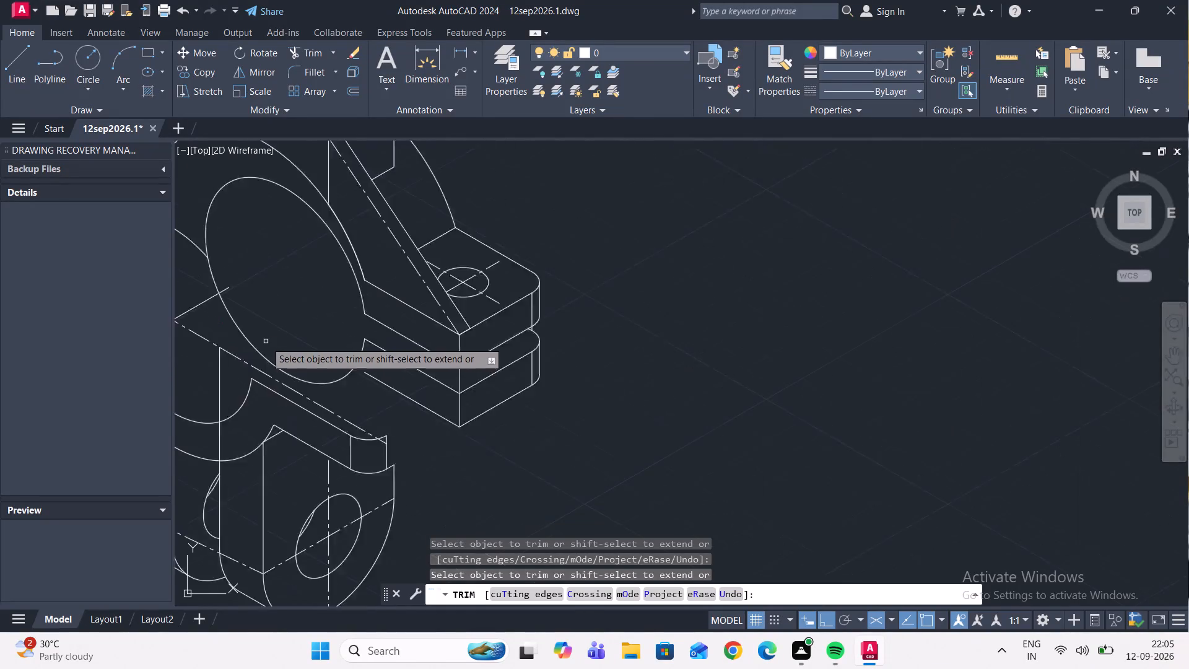
{"action": "middle_click_drag", "start_coordinate": [272, 303], "coordinate": [349, 328]}
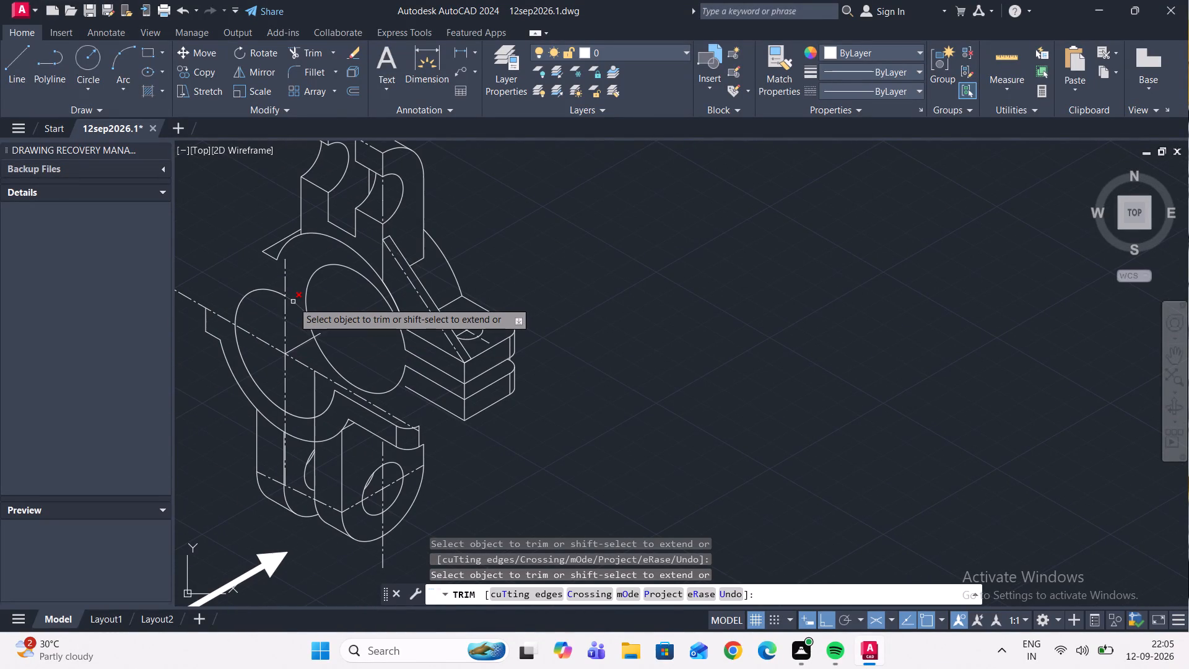
{"action": "left_click", "coordinate": [294, 302]}
{"action": "left_click", "coordinate": [264, 289]}
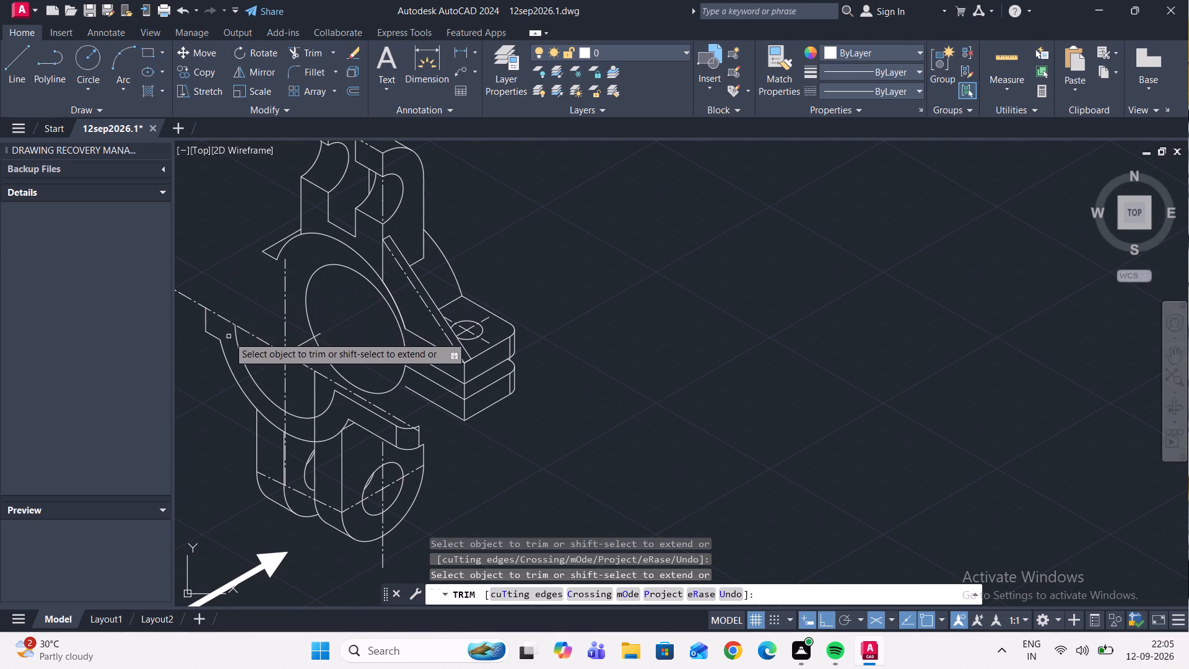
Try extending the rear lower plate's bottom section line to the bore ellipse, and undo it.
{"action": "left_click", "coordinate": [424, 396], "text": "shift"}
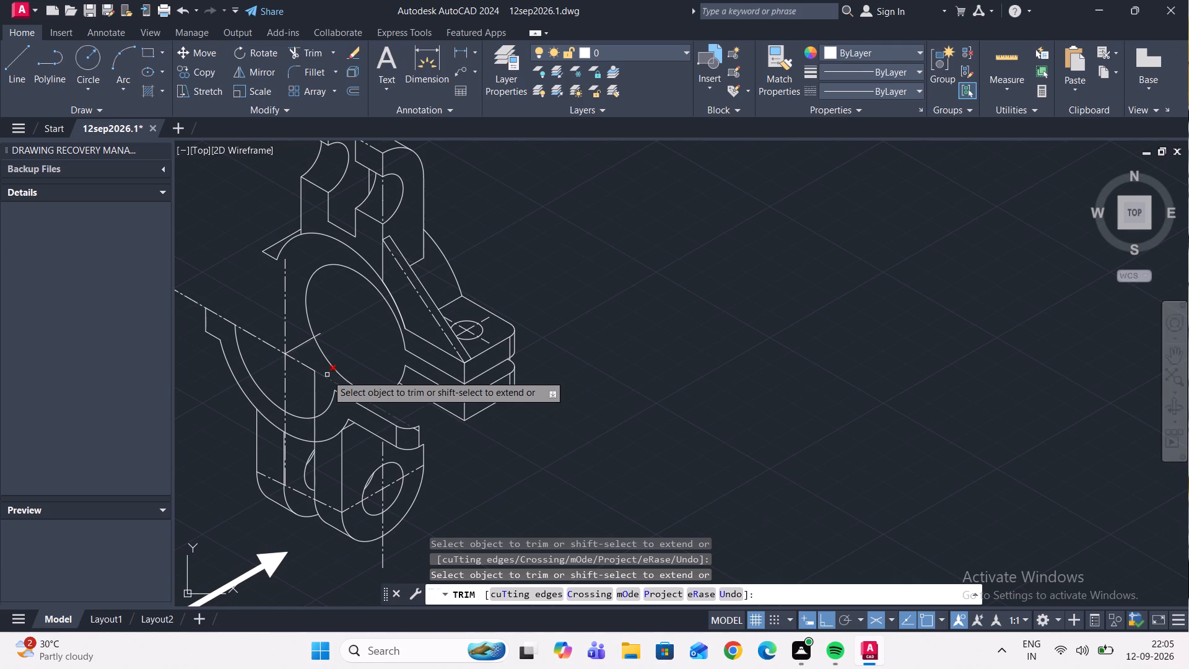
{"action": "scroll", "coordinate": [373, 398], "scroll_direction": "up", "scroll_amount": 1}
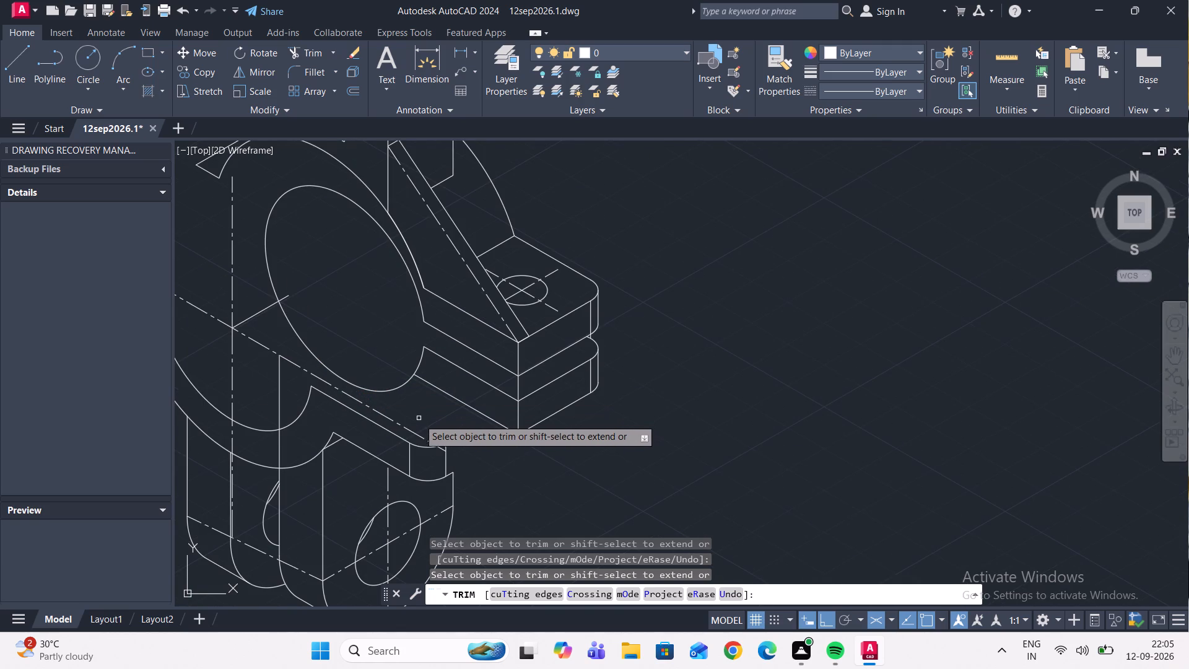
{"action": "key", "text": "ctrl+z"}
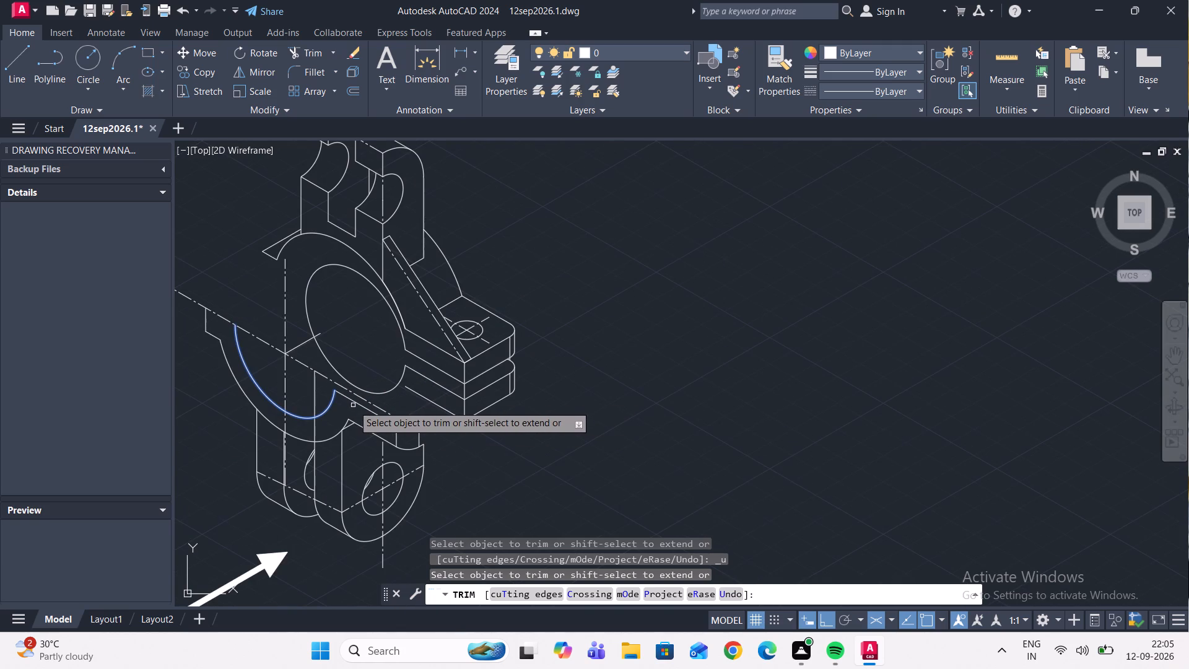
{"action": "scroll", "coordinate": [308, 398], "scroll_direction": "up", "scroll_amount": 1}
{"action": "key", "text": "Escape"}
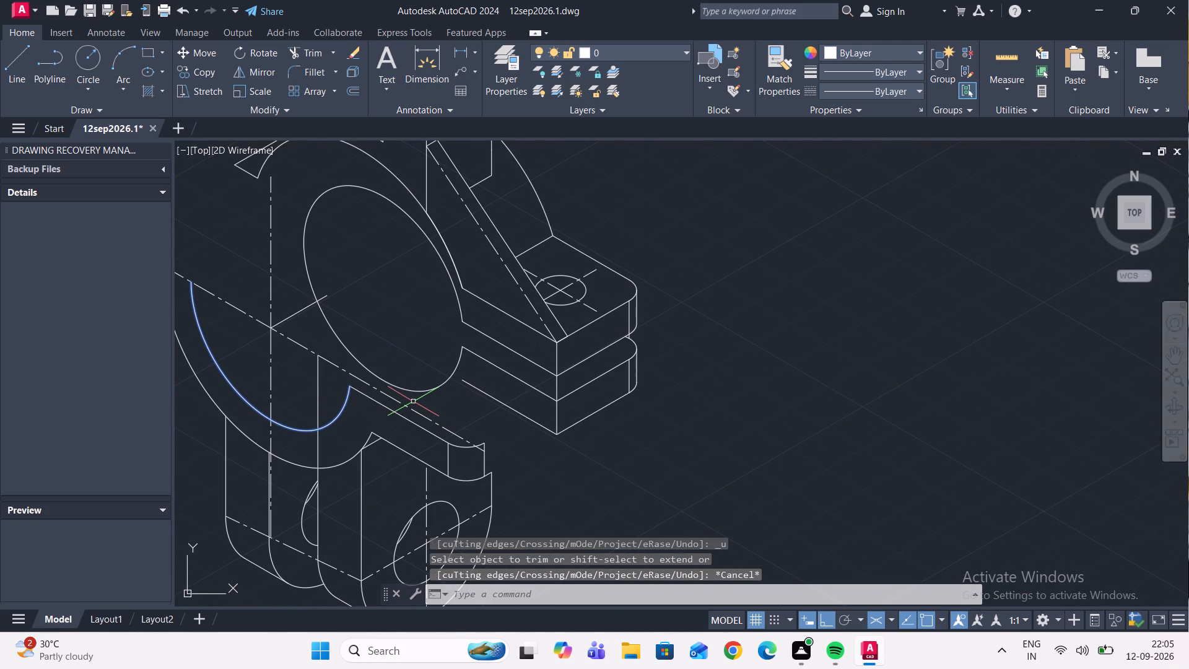
Copy the front cylinder's outer lower arc from its flange-side end to the inner end of the rear lower plate's bottom section line.
{"action": "left_click", "coordinate": [326, 468]}
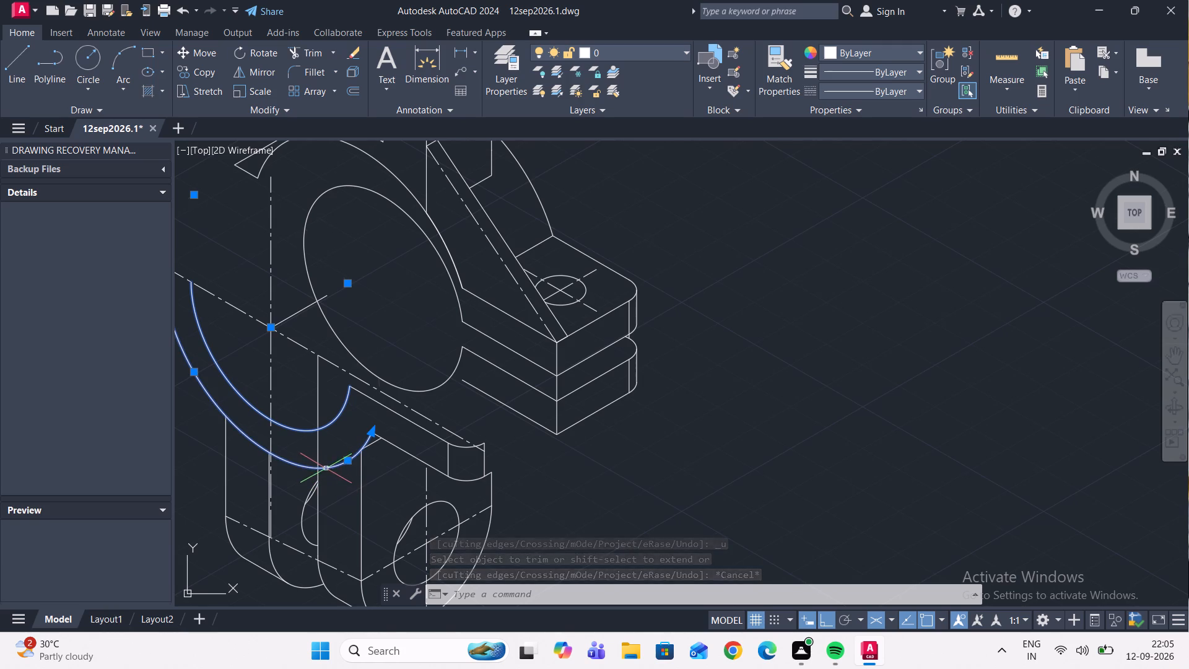
{"action": "key", "text": "Escape"}
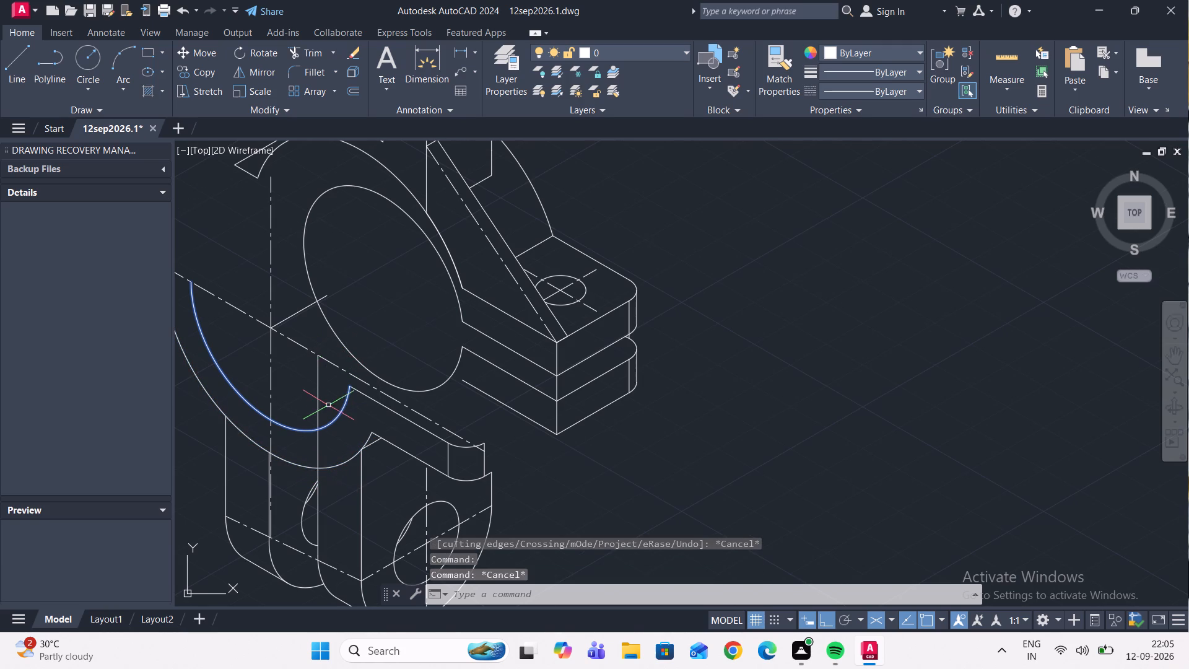
{"action": "left_click", "coordinate": [335, 421]}
{"action": "key", "text": "Escape"}
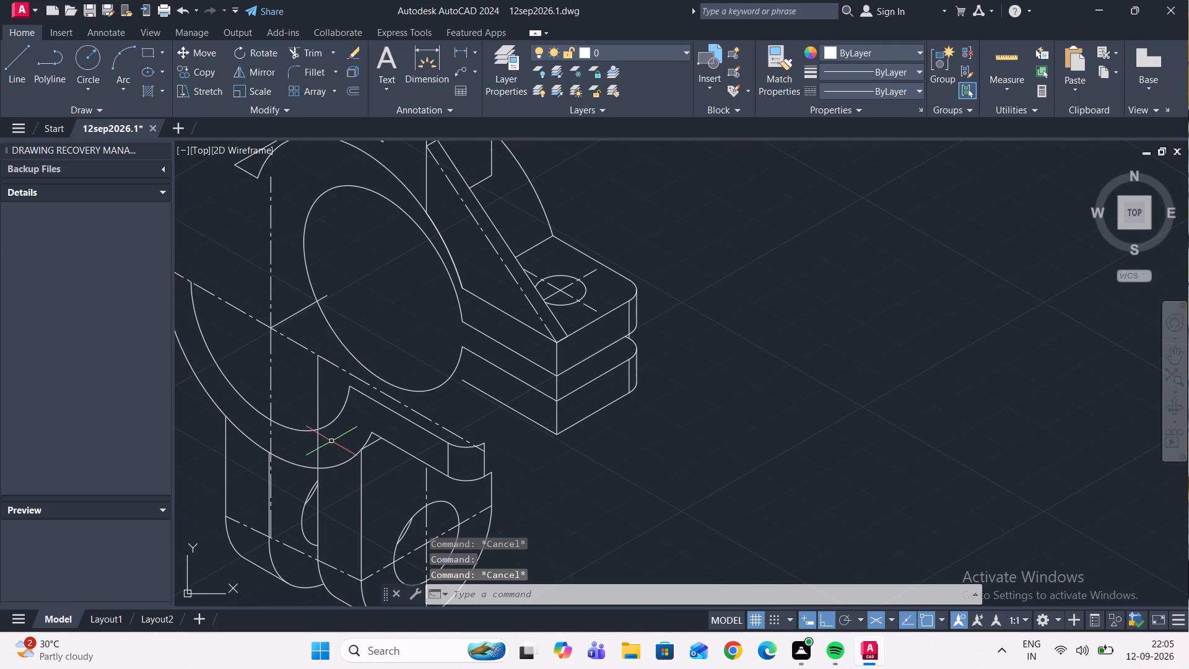
{"action": "left_click", "coordinate": [339, 463]}
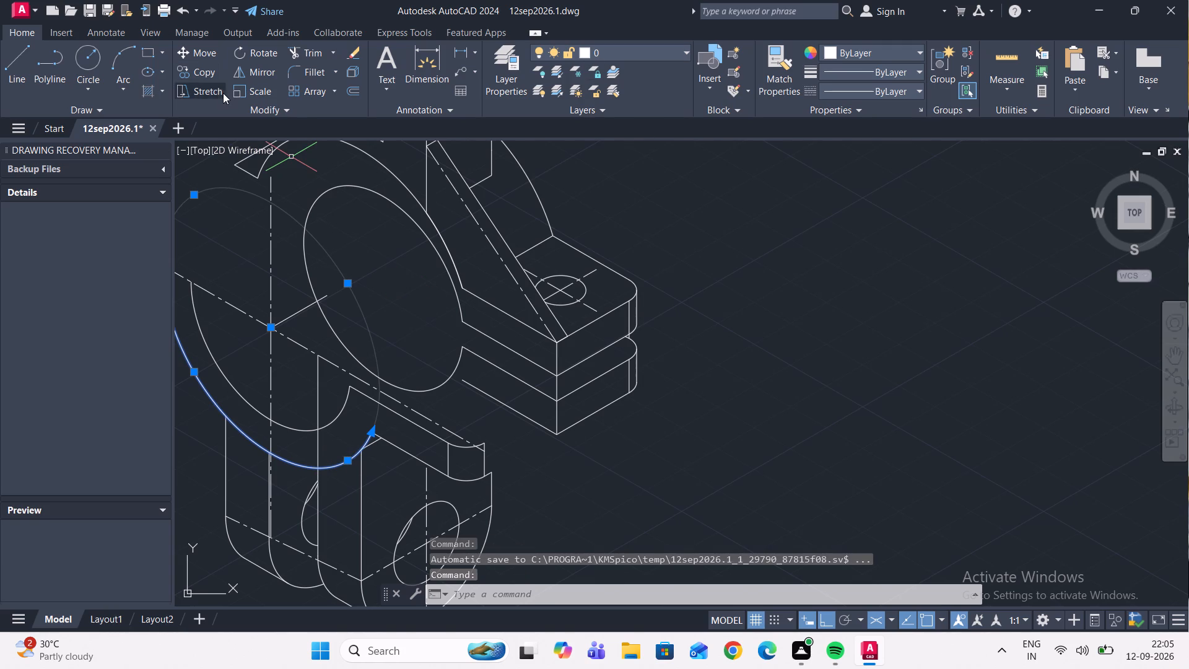
{"action": "left_click", "coordinate": [207, 72]}
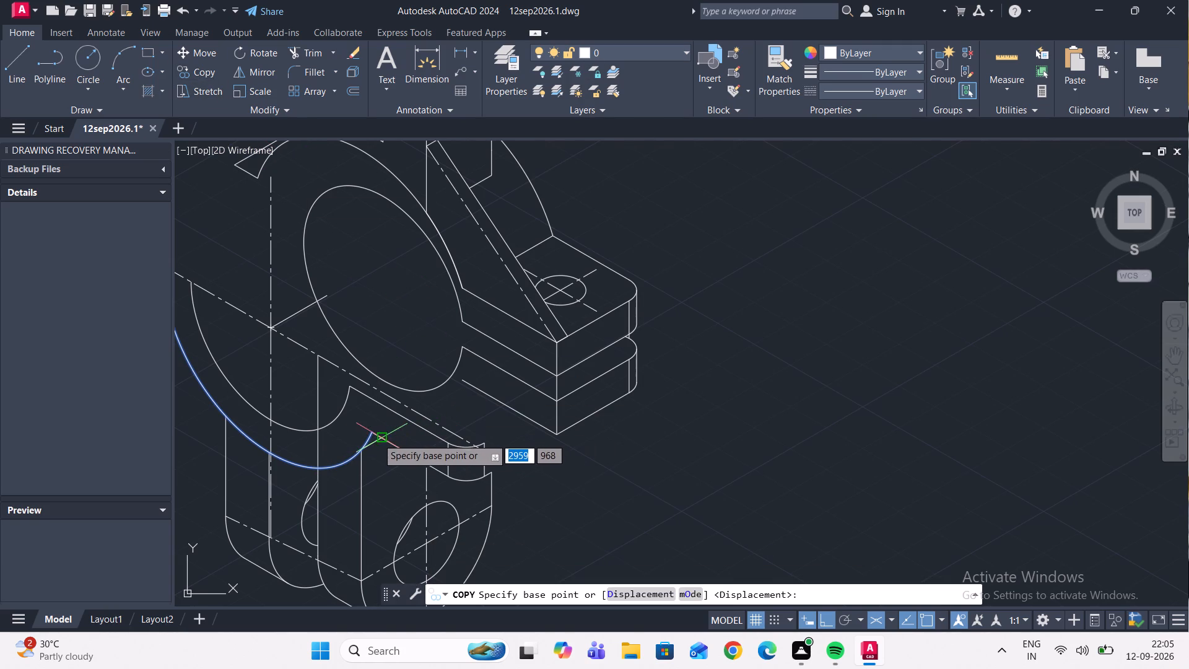
{"action": "left_click", "coordinate": [375, 437]}
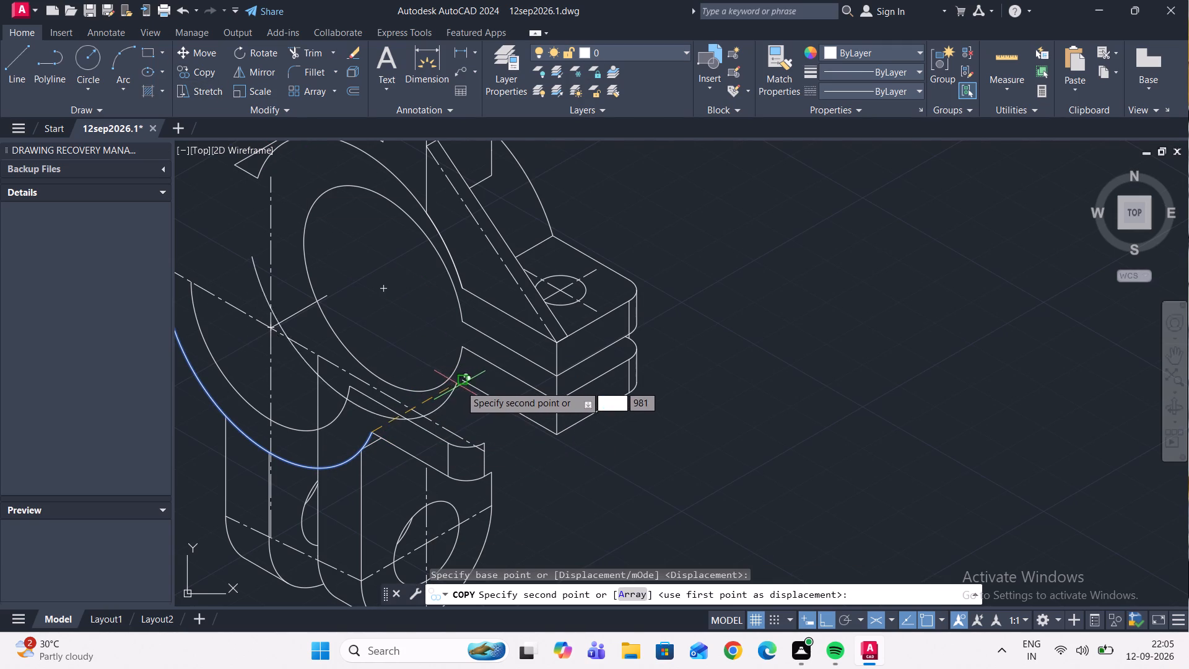
{"action": "left_click", "coordinate": [463, 384]}
{"action": "key", "text": "Escape"}
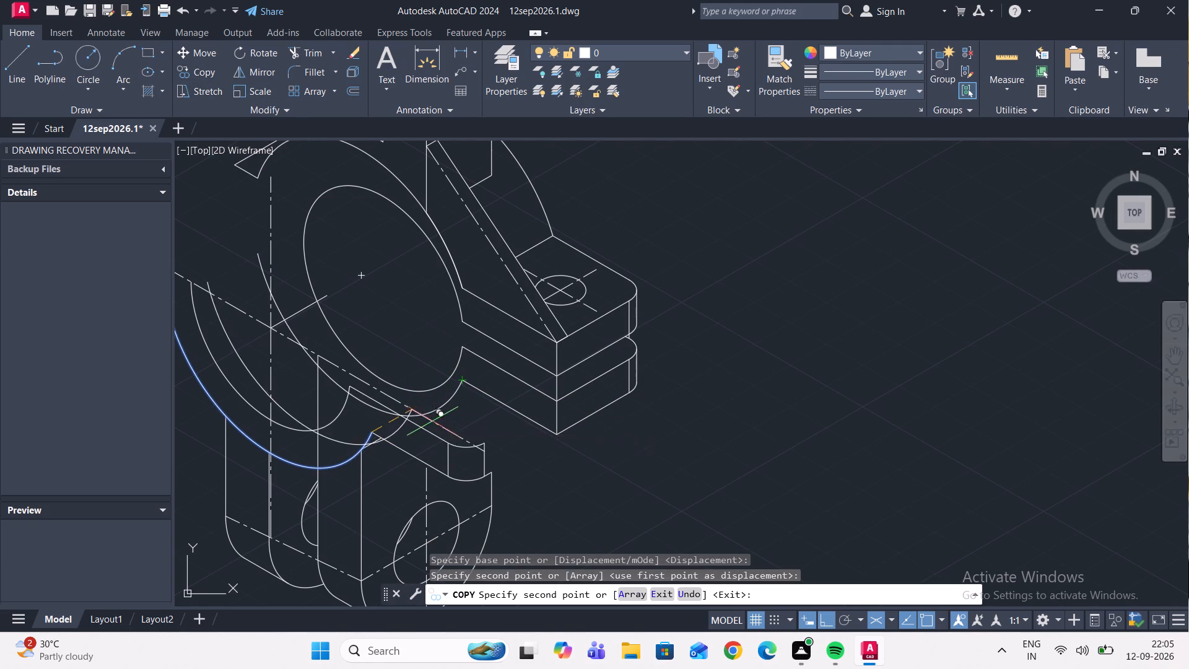
Copy the front half's short inclined and vertical end edges from their junction with the outer arc to the copied arc's upper end.
{"action": "scroll", "coordinate": [401, 380], "scroll_direction": "down", "scroll_amount": 1}
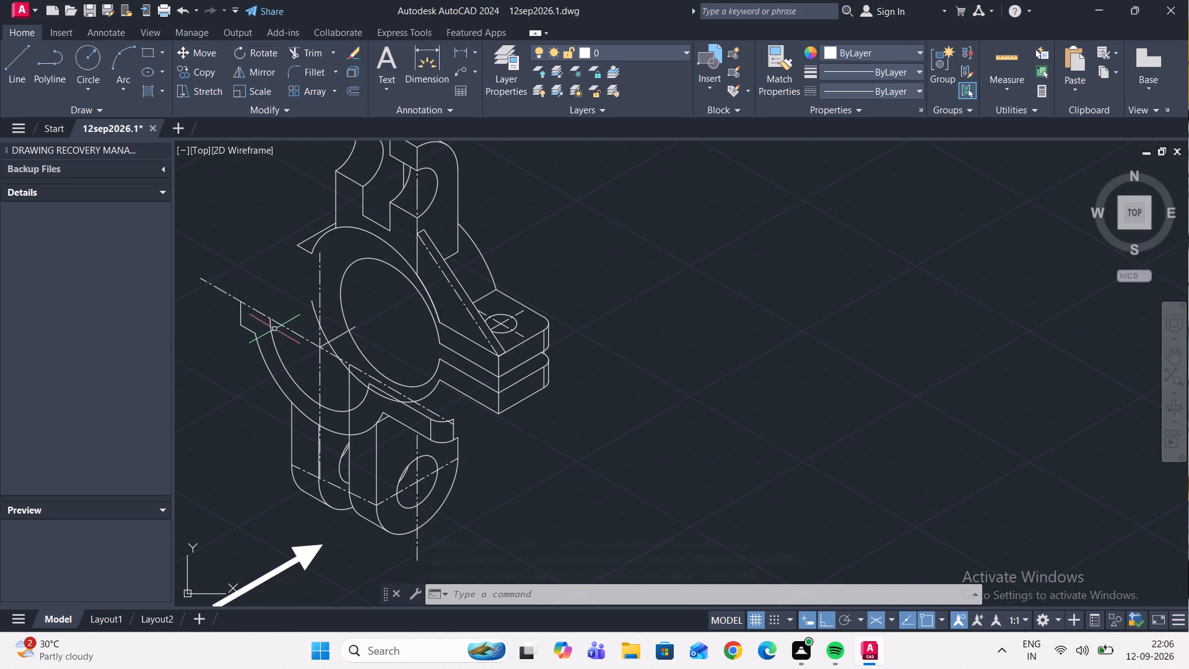
{"action": "scroll", "coordinate": [245, 330], "scroll_direction": "up", "scroll_amount": 2}
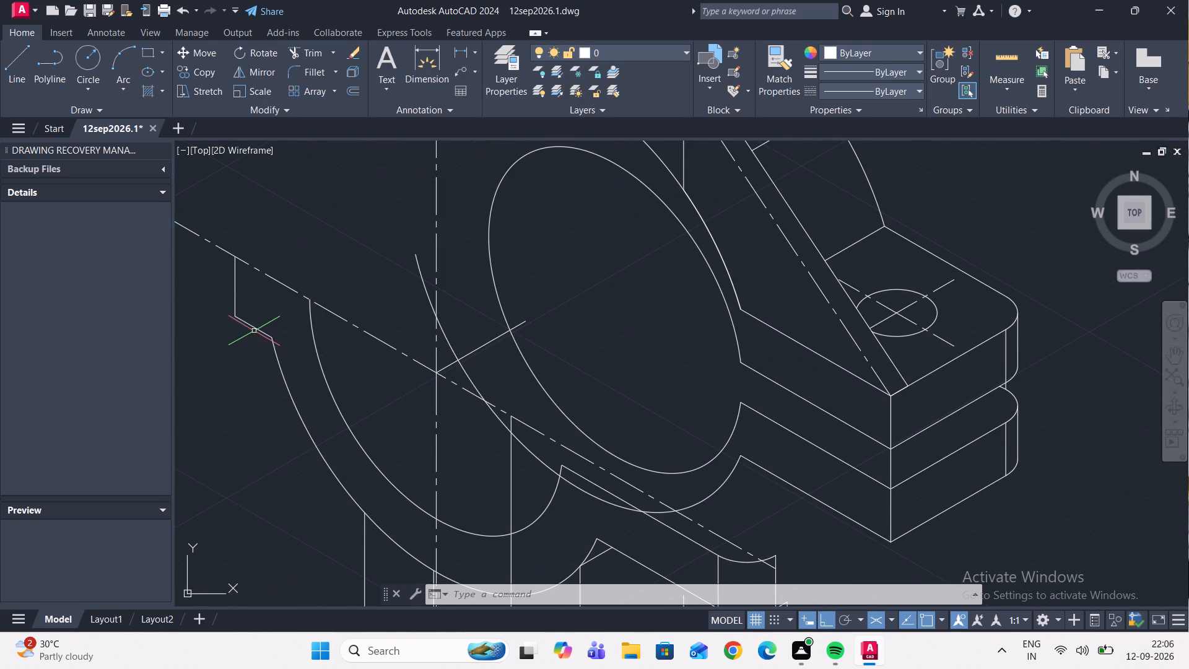
{"action": "left_click", "coordinate": [258, 331]}
{"action": "left_click", "coordinate": [235, 283]}
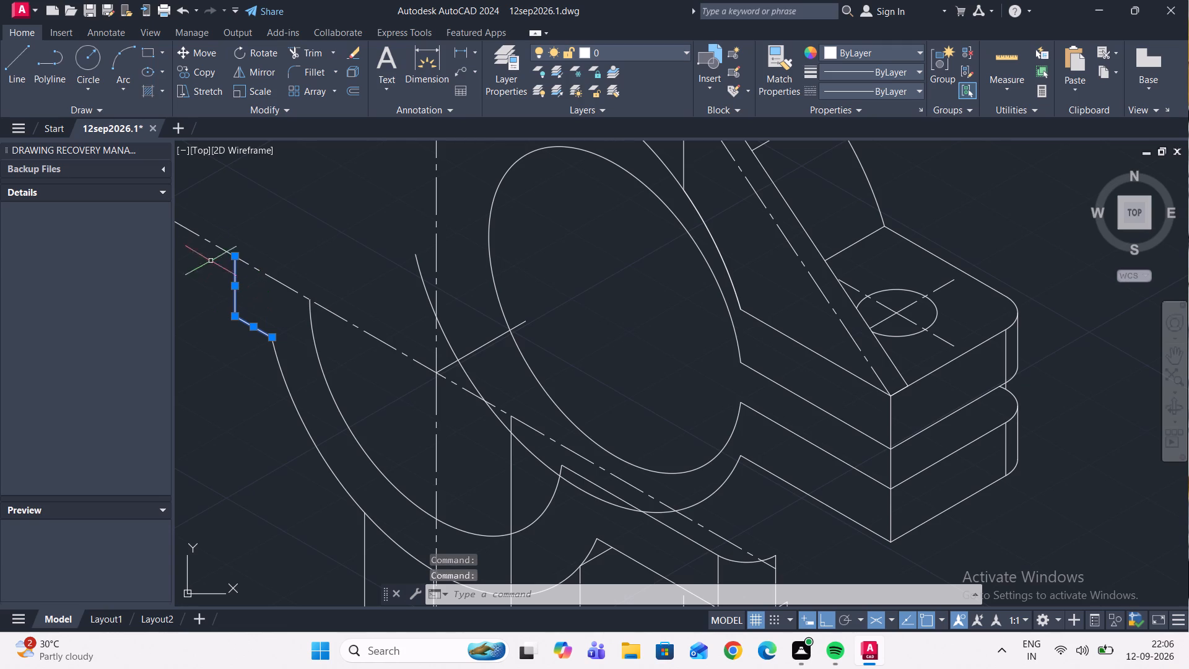
{"action": "left_click", "coordinate": [209, 77]}
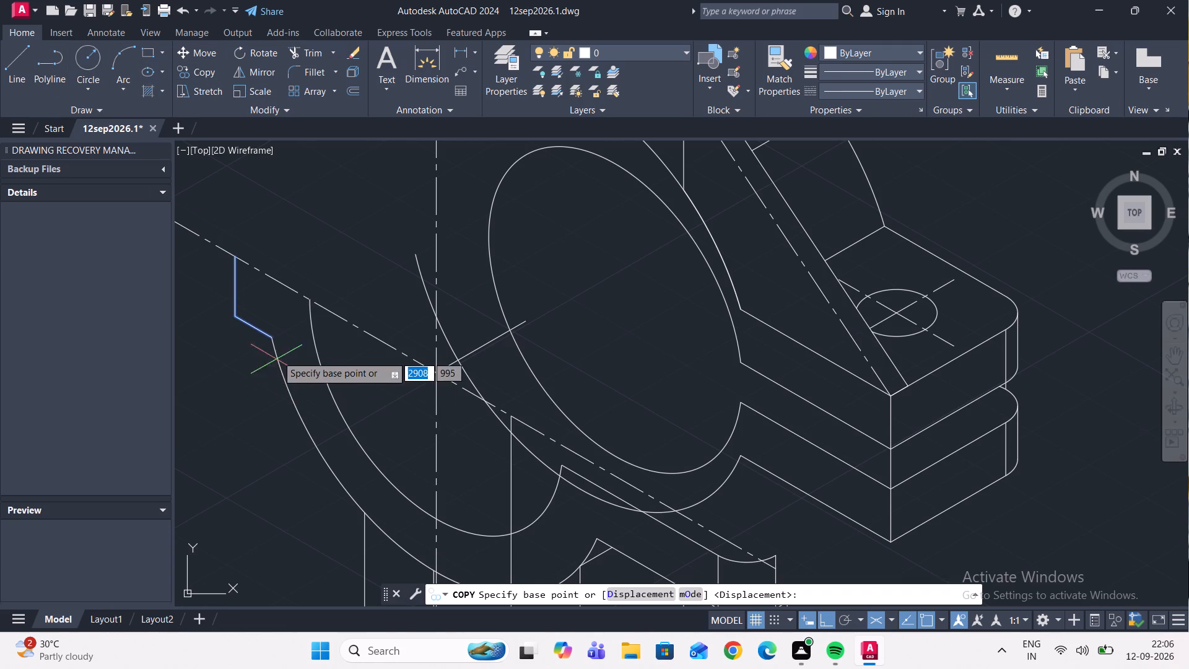
{"action": "left_click", "coordinate": [272, 337]}
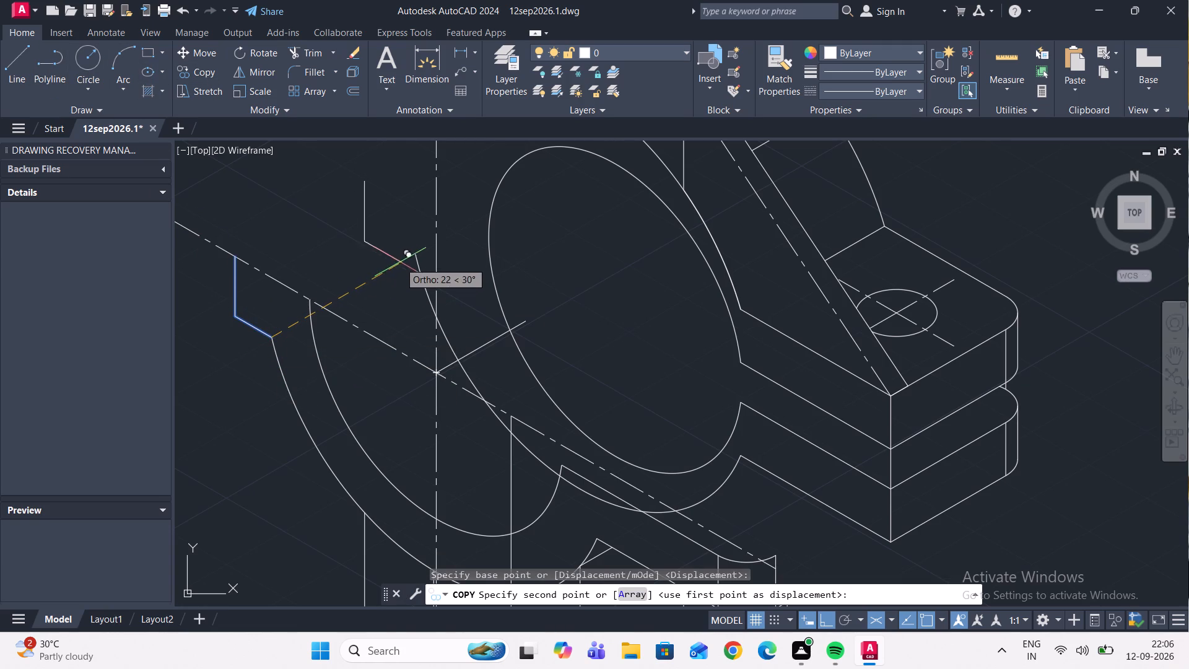
{"action": "left_click", "coordinate": [411, 256]}
{"action": "key", "text": "Escape"}
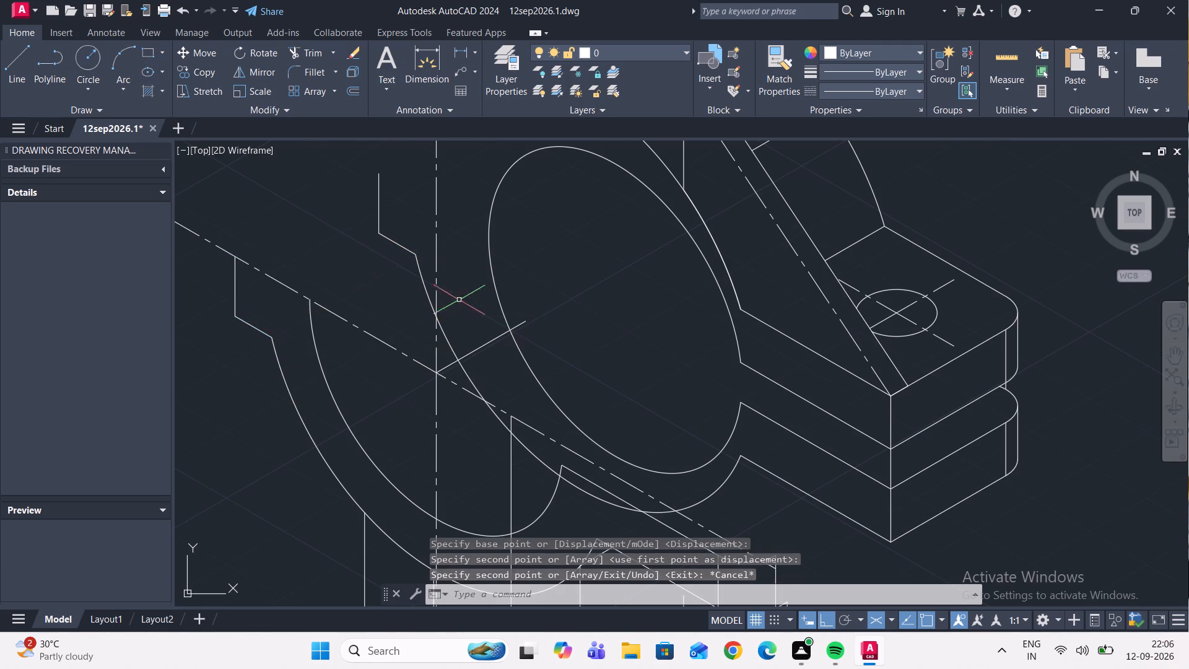
Extend the copied vertical end edge up to the rear cylinder's upper inclined edge.
{"action": "scroll", "coordinate": [458, 291], "scroll_direction": "down", "scroll_amount": 2}
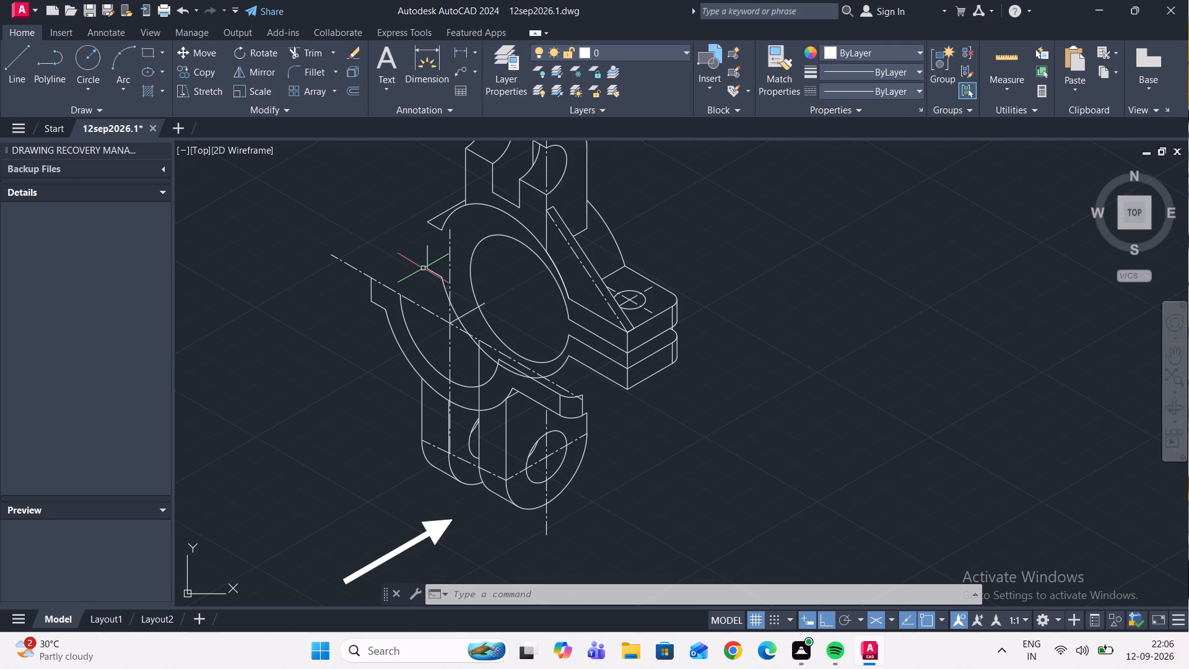
{"action": "left_click", "coordinate": [305, 49]}
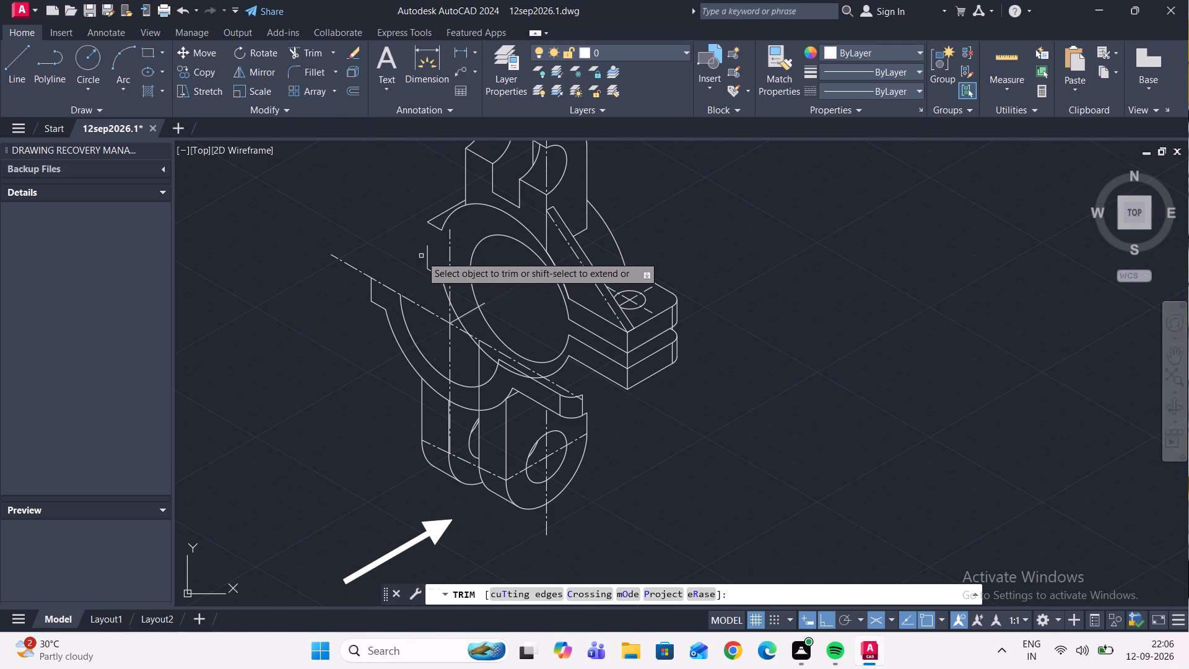
{"action": "left_click", "coordinate": [429, 256], "text": "shift"}
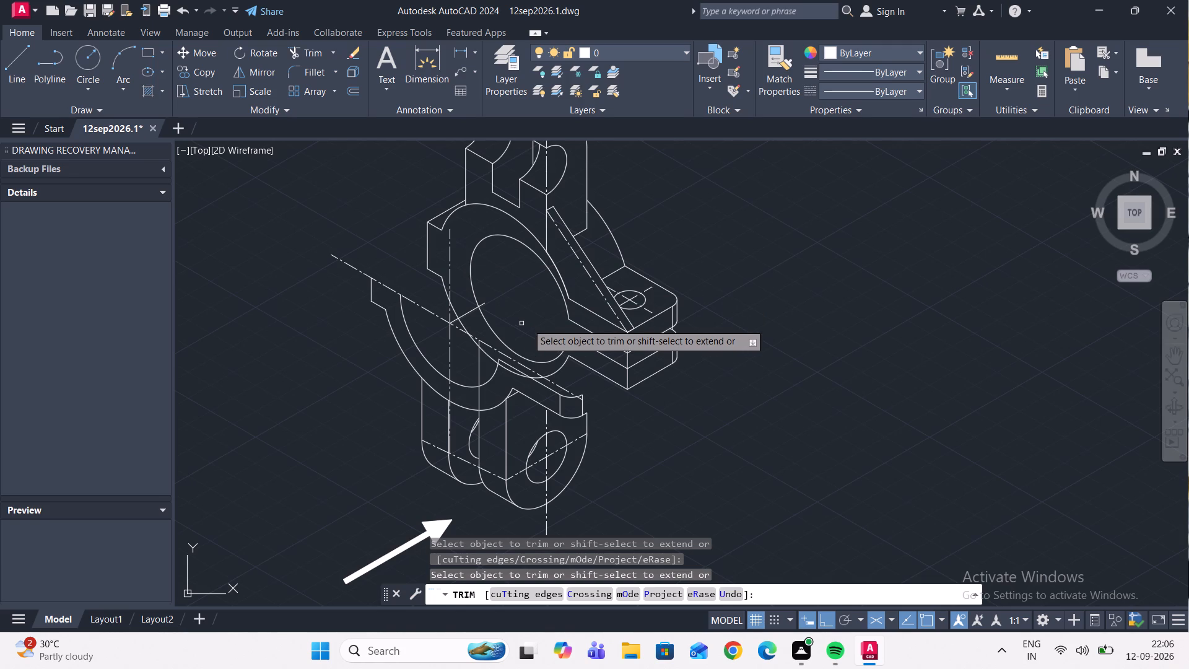
Trim the vertical centre line, the short 30° axis line and the inclined centre line across the open bore area.
{"action": "scroll", "coordinate": [502, 282], "scroll_direction": "down", "scroll_amount": 1}
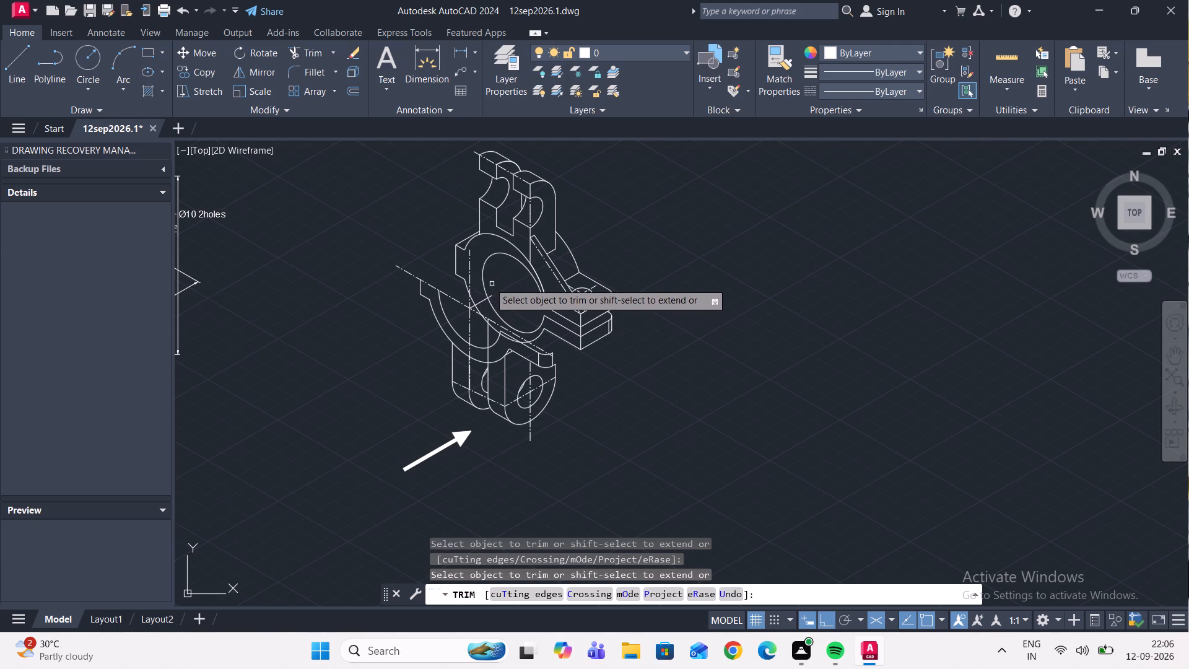
{"action": "left_click", "coordinate": [468, 271]}
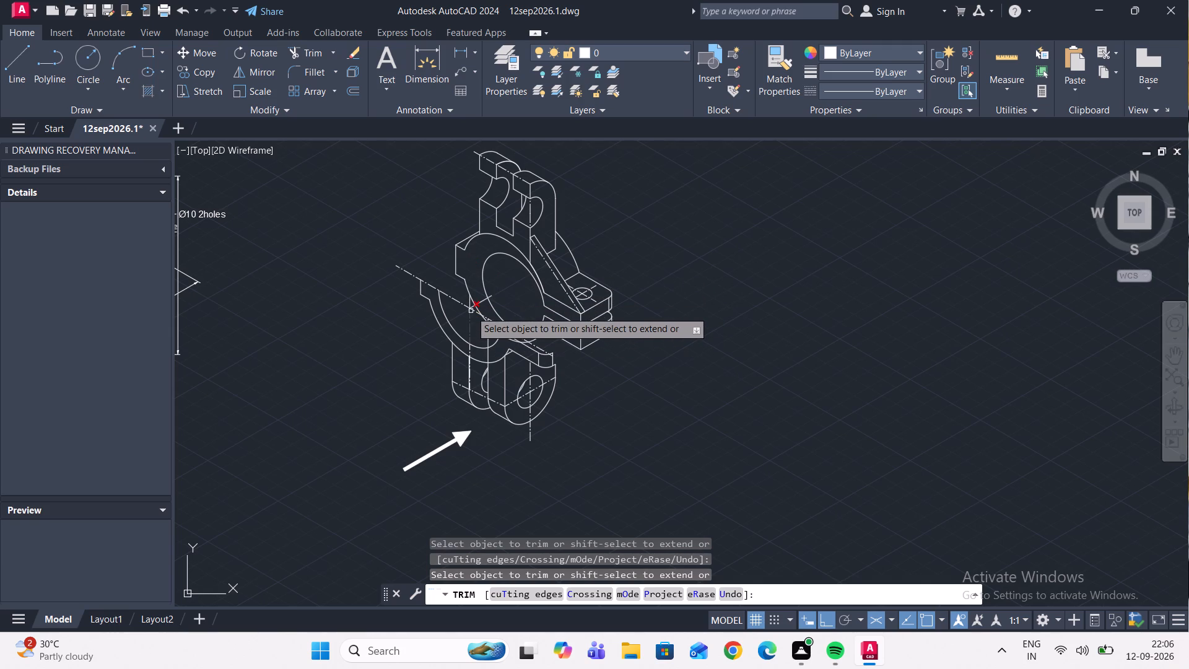
{"action": "left_click", "coordinate": [471, 311]}
{"action": "left_click", "coordinate": [468, 307]}
{"action": "scroll", "coordinate": [468, 307], "scroll_direction": "up", "scroll_amount": 3}
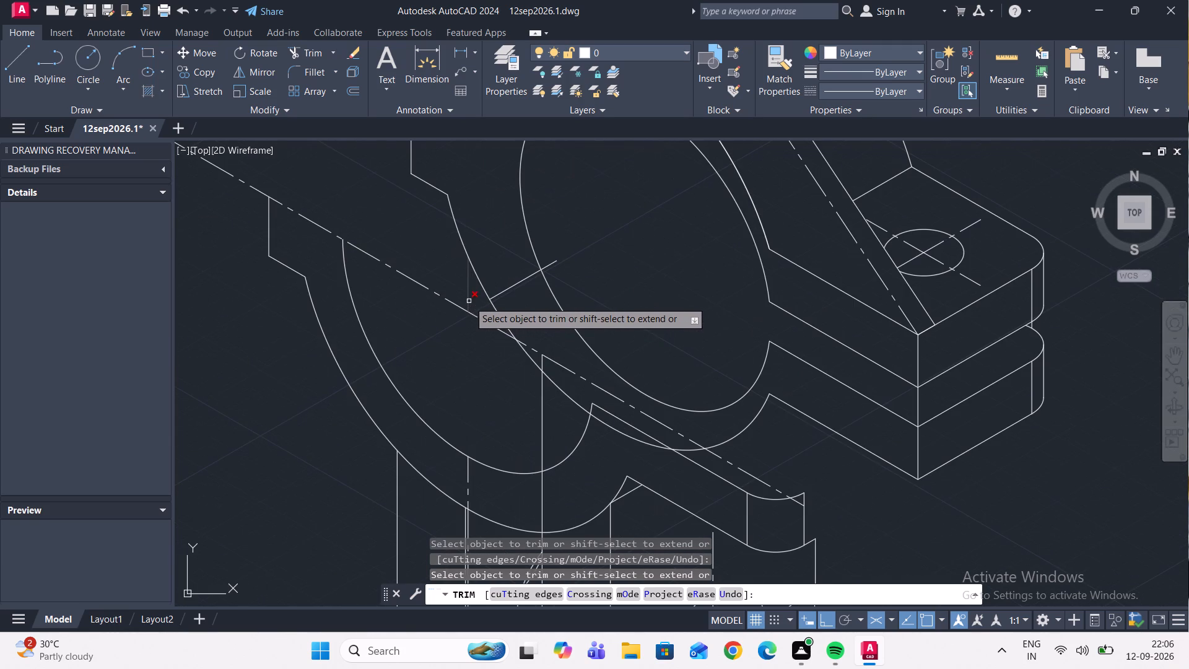
{"action": "left_click", "coordinate": [469, 301]}
{"action": "left_click", "coordinate": [508, 289]}
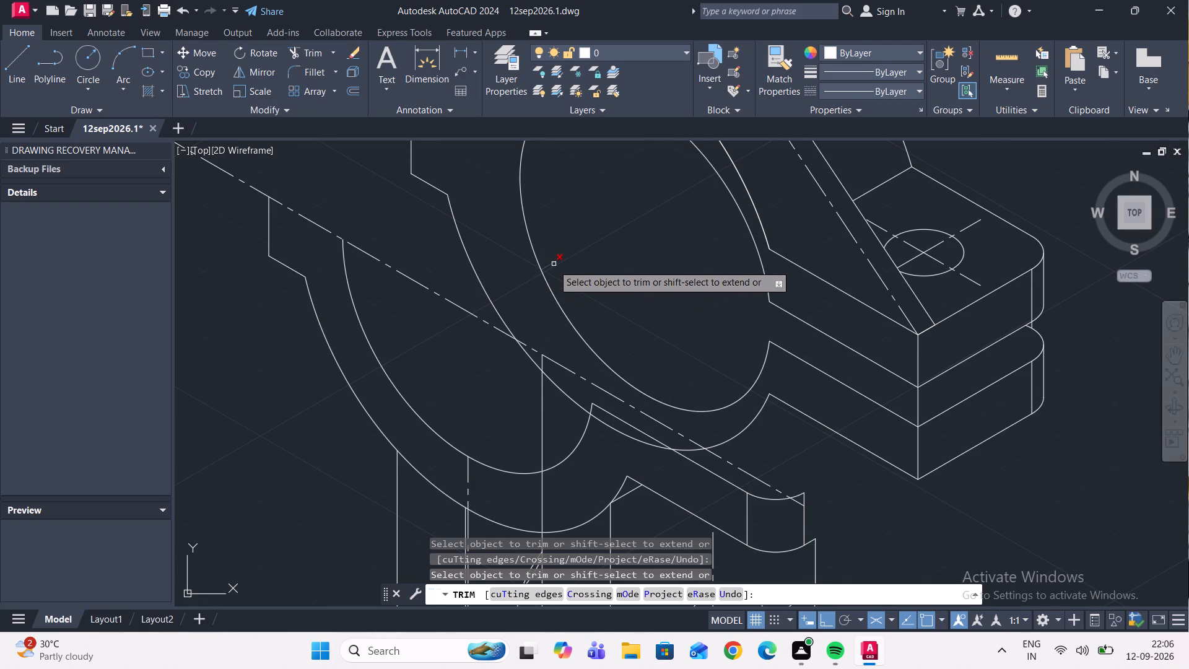
{"action": "left_click", "coordinate": [553, 265]}
{"action": "left_click", "coordinate": [474, 315]}
{"action": "scroll", "coordinate": [445, 313], "scroll_direction": "down", "scroll_amount": 3}
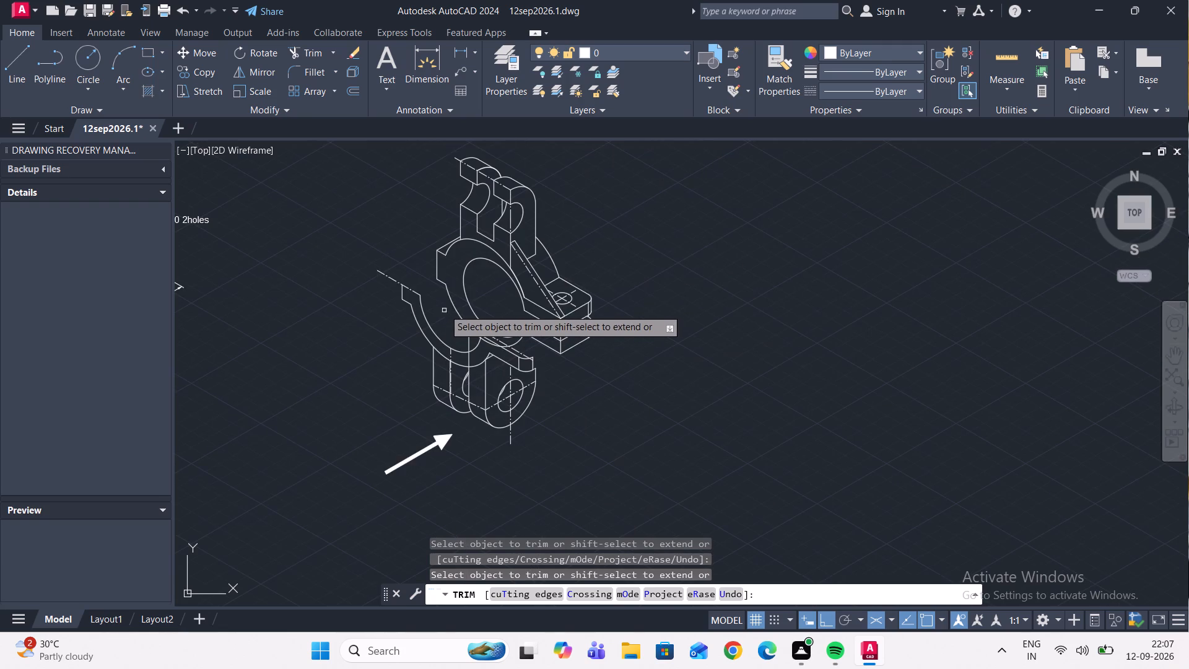
Draw a 35 mm line from the midpoint of the rear half's vertical end edge, along the 330° isometric axis into the bore.
{"action": "scroll", "coordinate": [436, 290], "scroll_direction": "up", "scroll_amount": 1}
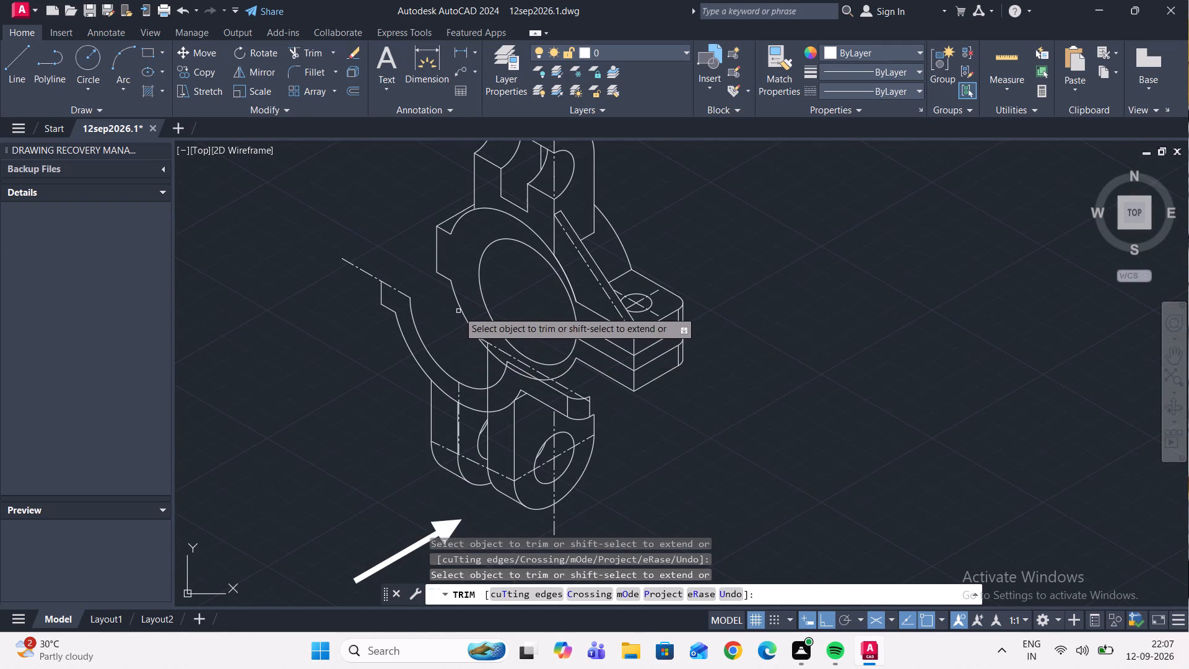
{"action": "key", "text": "Escape"}
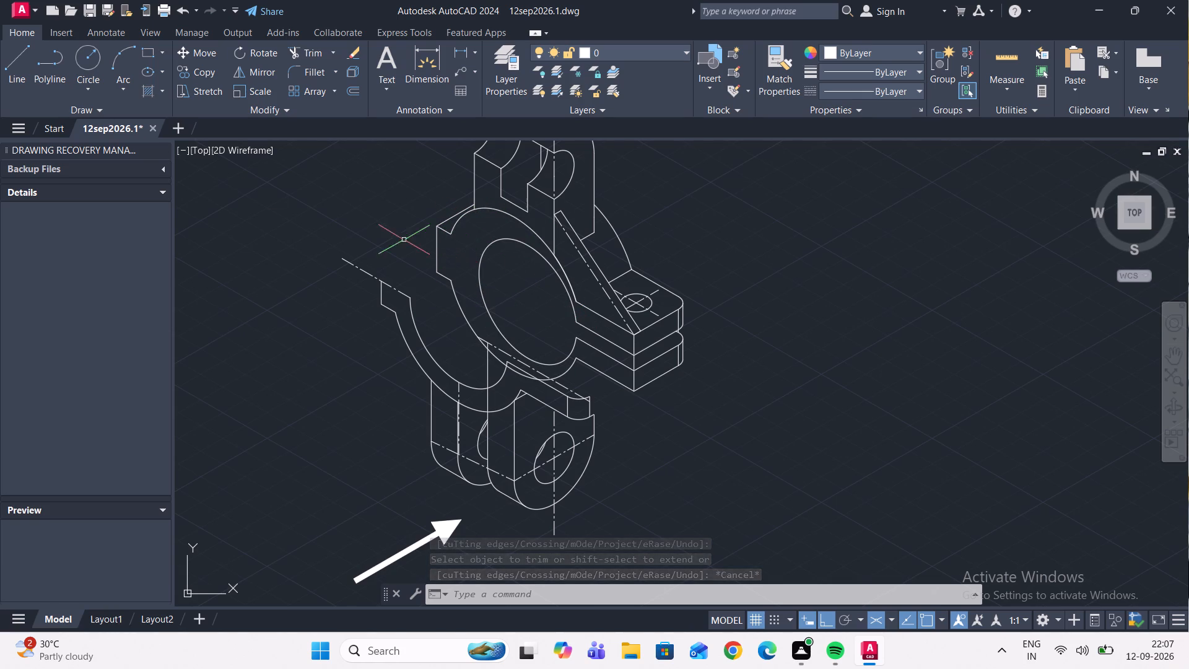
{"action": "left_click", "coordinate": [17, 66]}
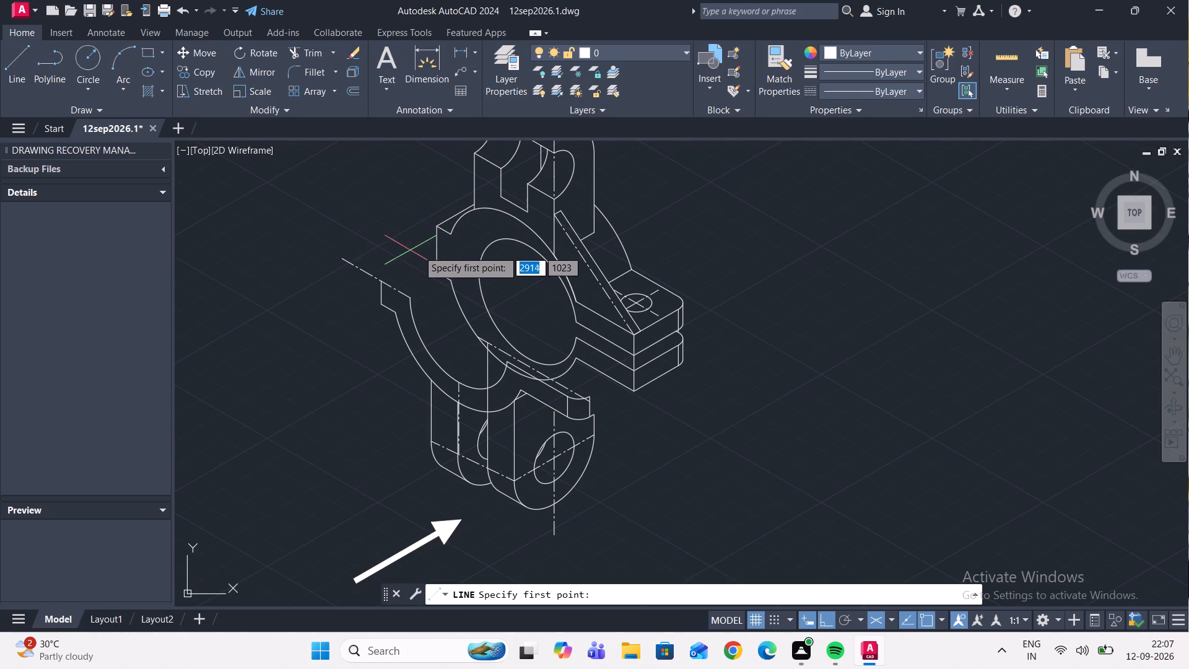
{"action": "left_click", "coordinate": [437, 250]}
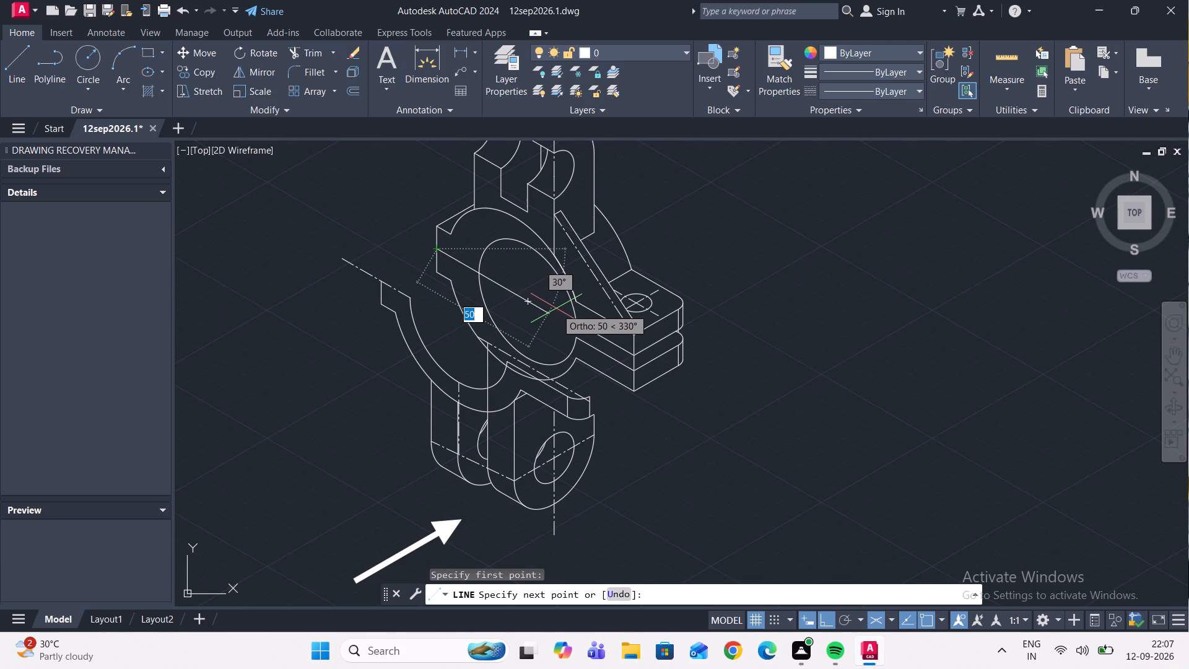
{"action": "type", "text": "35"}
{"action": "key", "text": "Return"}
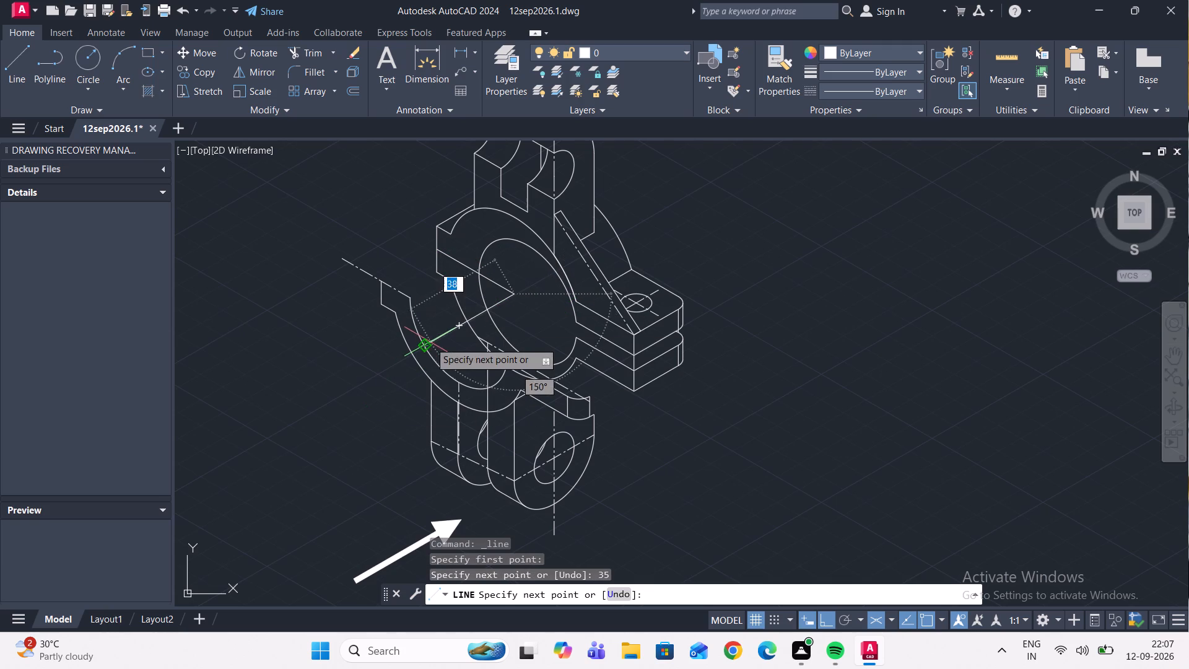
{"action": "key", "text": "Escape"}
Draw a left-isoplane isocircle of radius 30 centred on the inner end of the 35 mm line.
{"action": "left_click", "coordinate": [160, 74]}
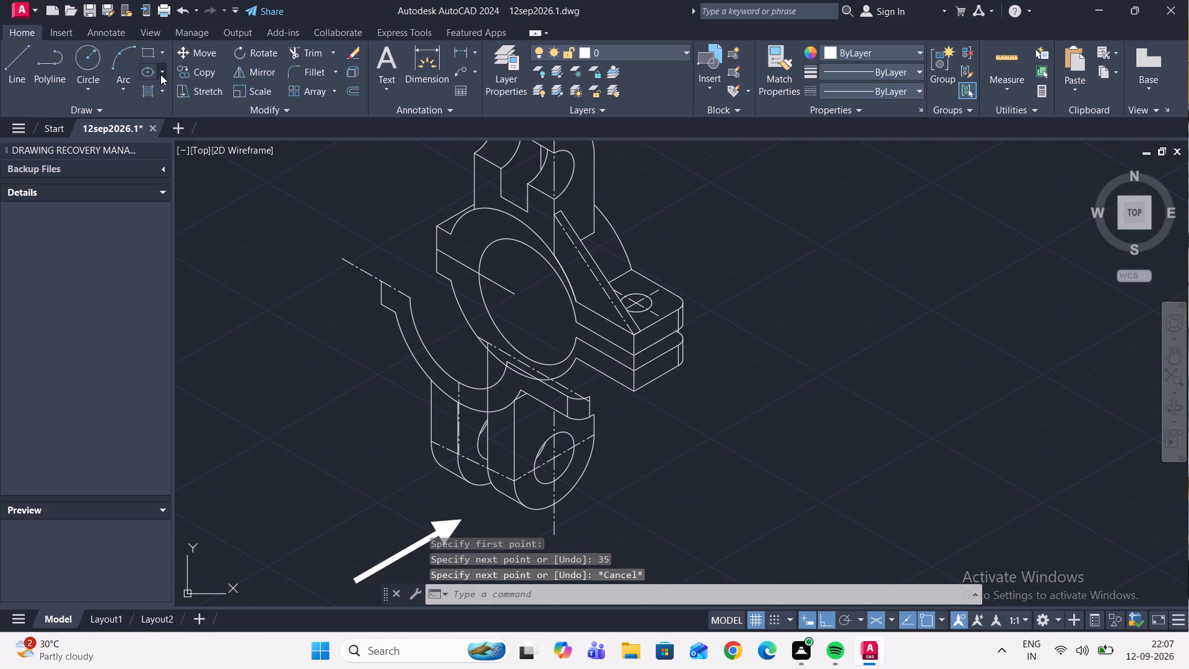
{"action": "left_click", "coordinate": [186, 129]}
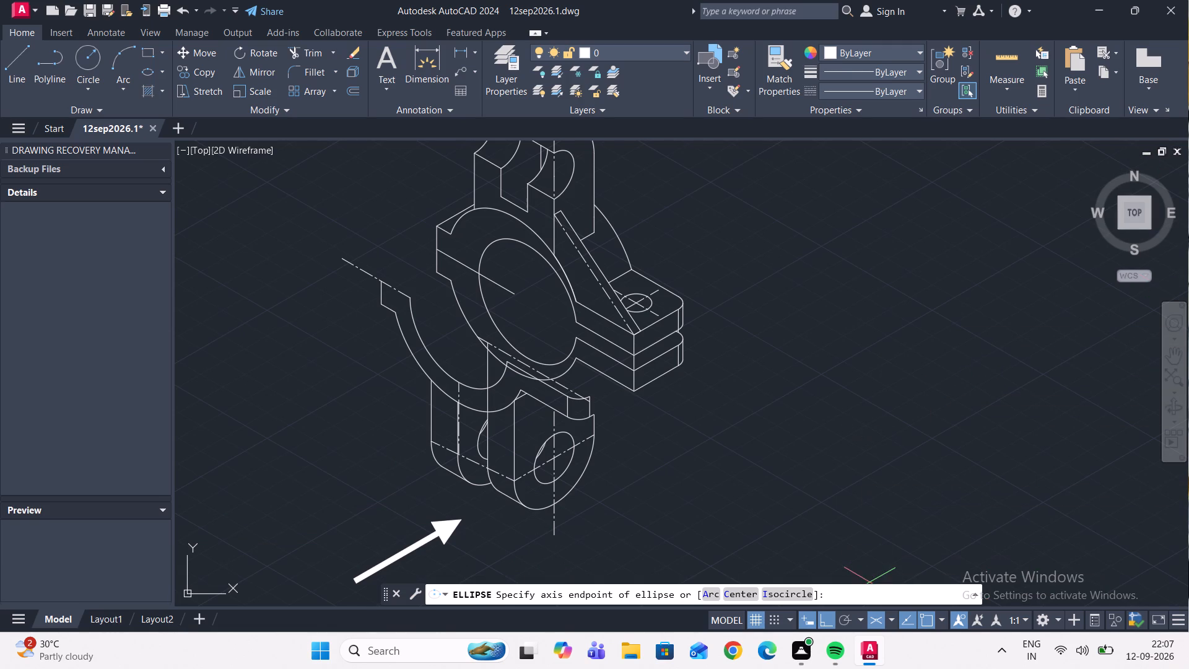
{"action": "left_click", "coordinate": [796, 597]}
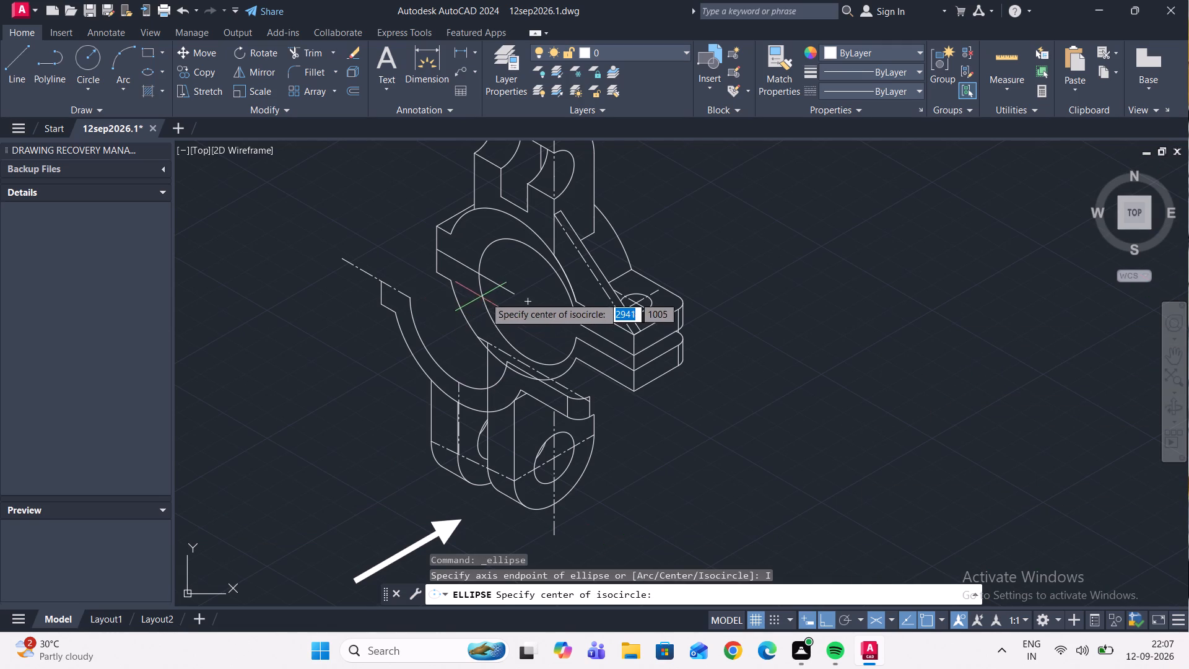
{"action": "left_click", "coordinate": [510, 292]}
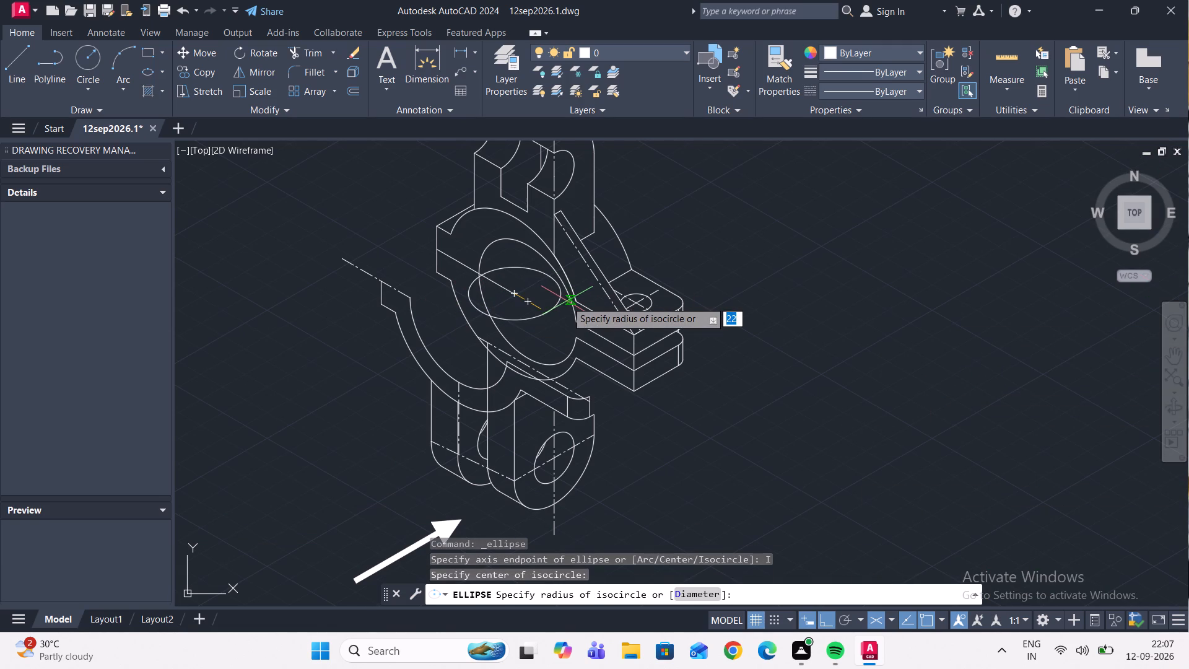
{"action": "key", "text": "F5"}
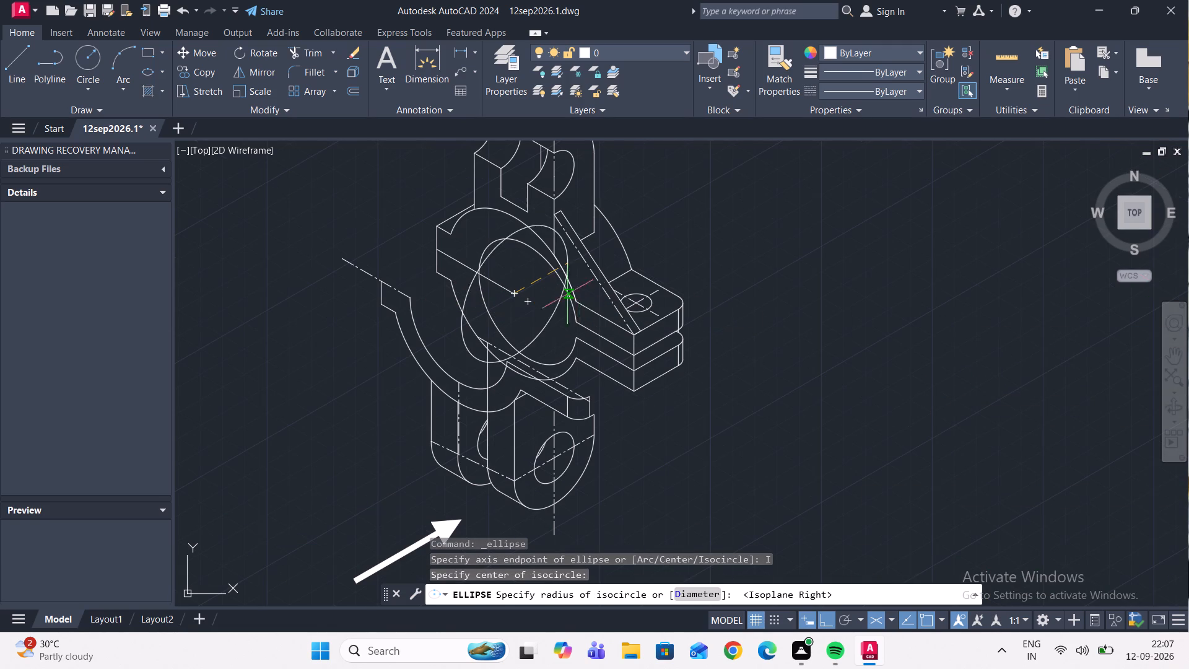
{"action": "key", "text": "F5"}
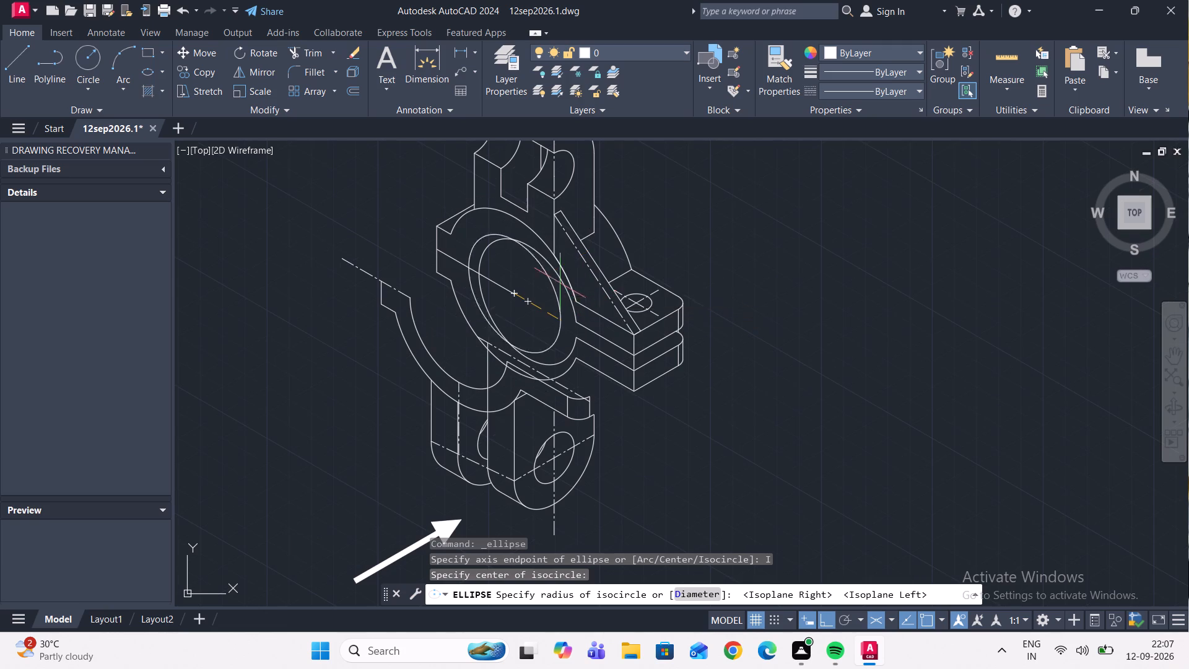
{"action": "scroll", "coordinate": [557, 279], "scroll_direction": "up", "scroll_amount": 1}
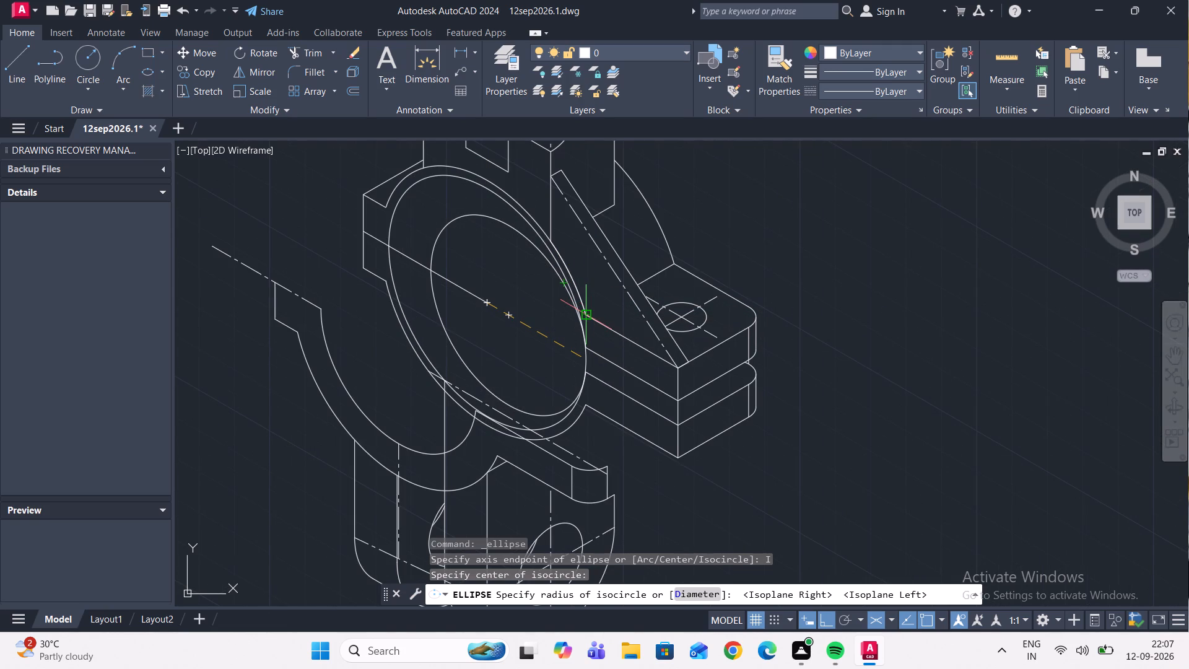
{"action": "scroll", "coordinate": [586, 313], "scroll_direction": "up", "scroll_amount": 2}
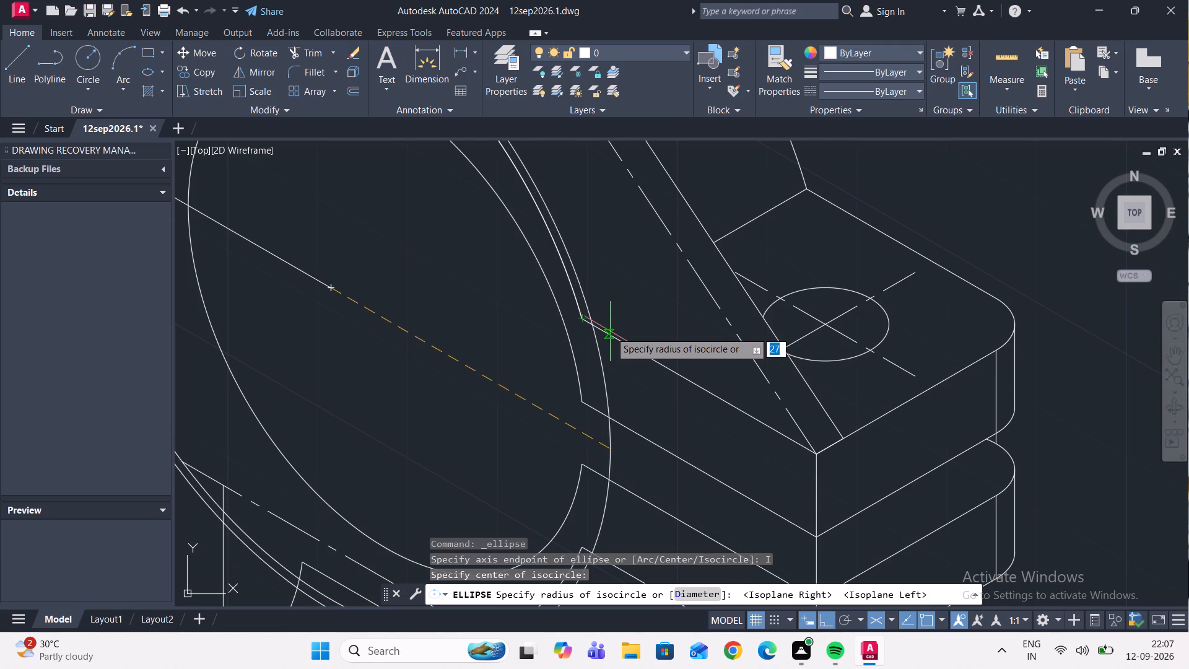
{"action": "scroll", "coordinate": [622, 348], "scroll_direction": "down", "scroll_amount": 4}
{"action": "scroll", "coordinate": [477, 377], "scroll_direction": "down", "scroll_amount": 3}
{"action": "scroll", "coordinate": [362, 360], "scroll_direction": "up", "scroll_amount": 3}
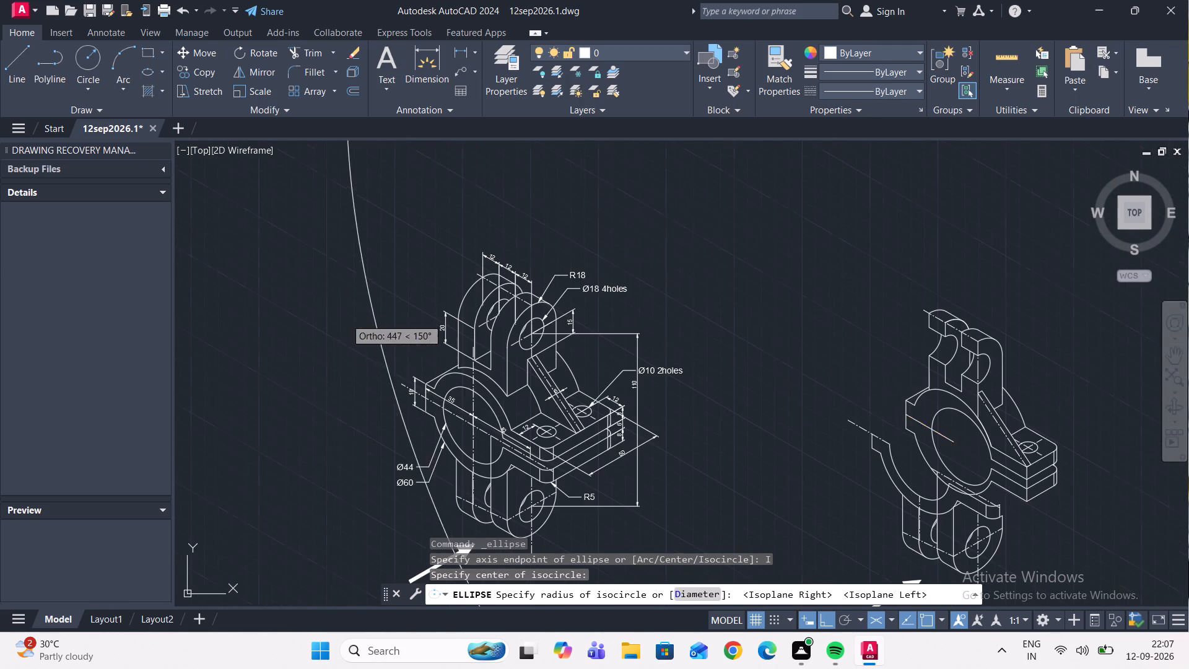
{"action": "scroll", "coordinate": [407, 375], "scroll_direction": "down", "scroll_amount": 3}
{"action": "scroll", "coordinate": [667, 406], "scroll_direction": "up", "scroll_amount": 2}
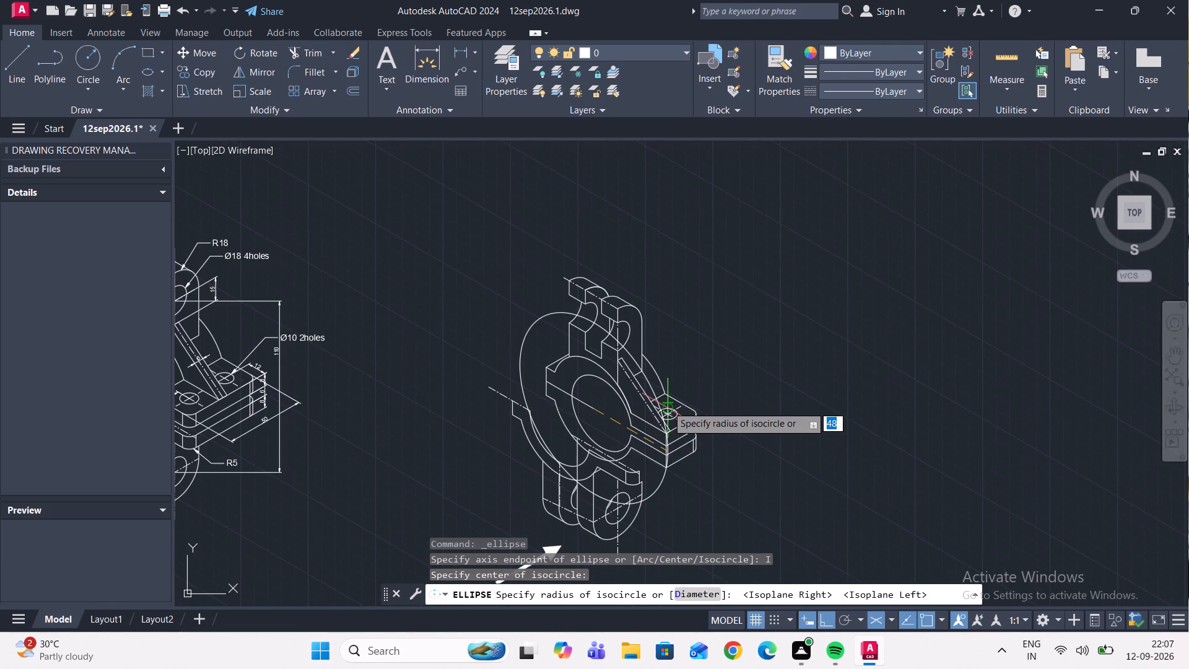
{"action": "type", "text": "30"}
{"action": "key", "text": "Return"}
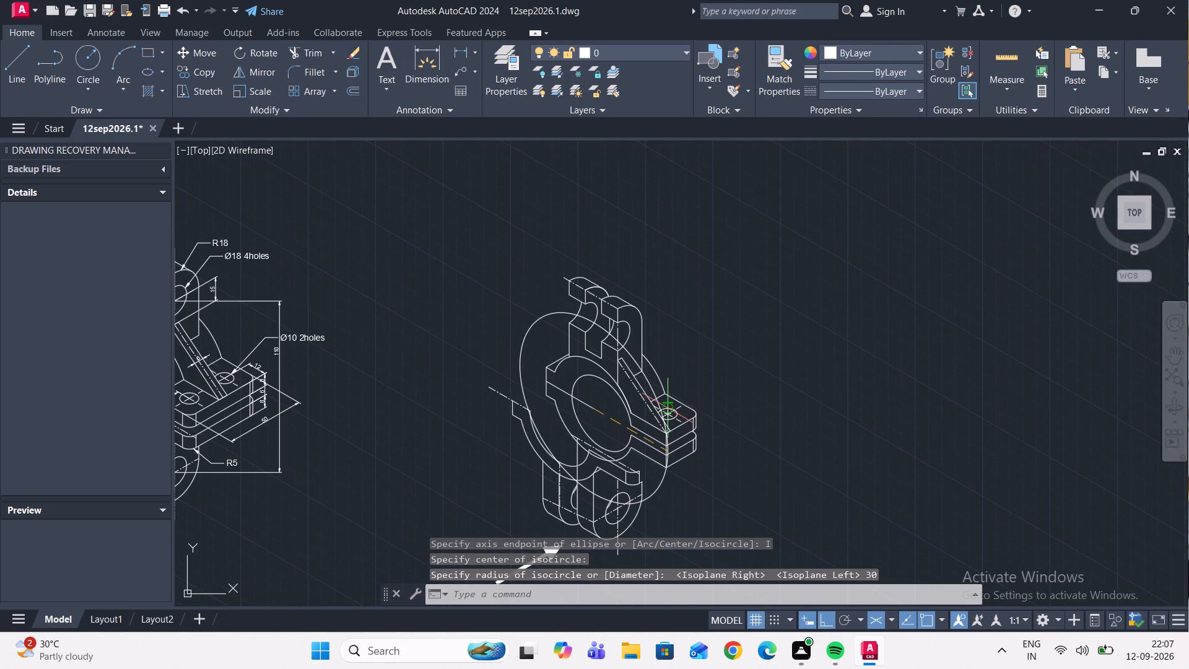
Draw a concentric left-isoplane isocircle of radius 22 at the inner end of the 35 mm line for the bore.
{"action": "scroll", "coordinate": [621, 399], "scroll_direction": "up", "scroll_amount": 3}
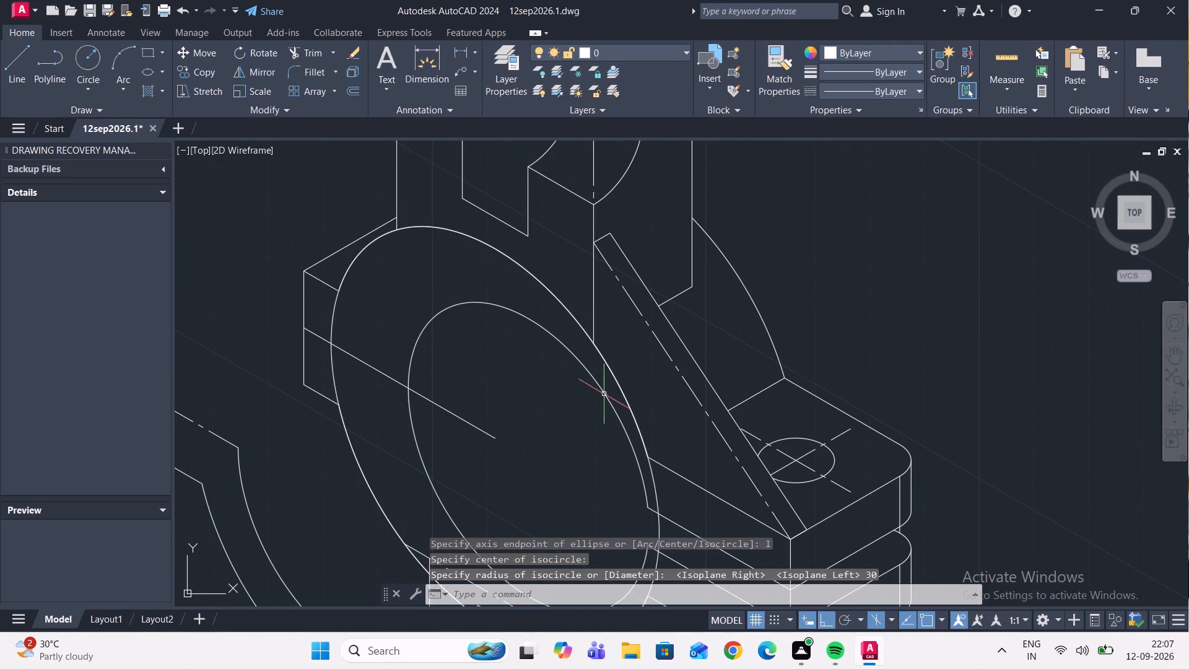
{"action": "scroll", "coordinate": [461, 341], "scroll_direction": "down", "scroll_amount": 2}
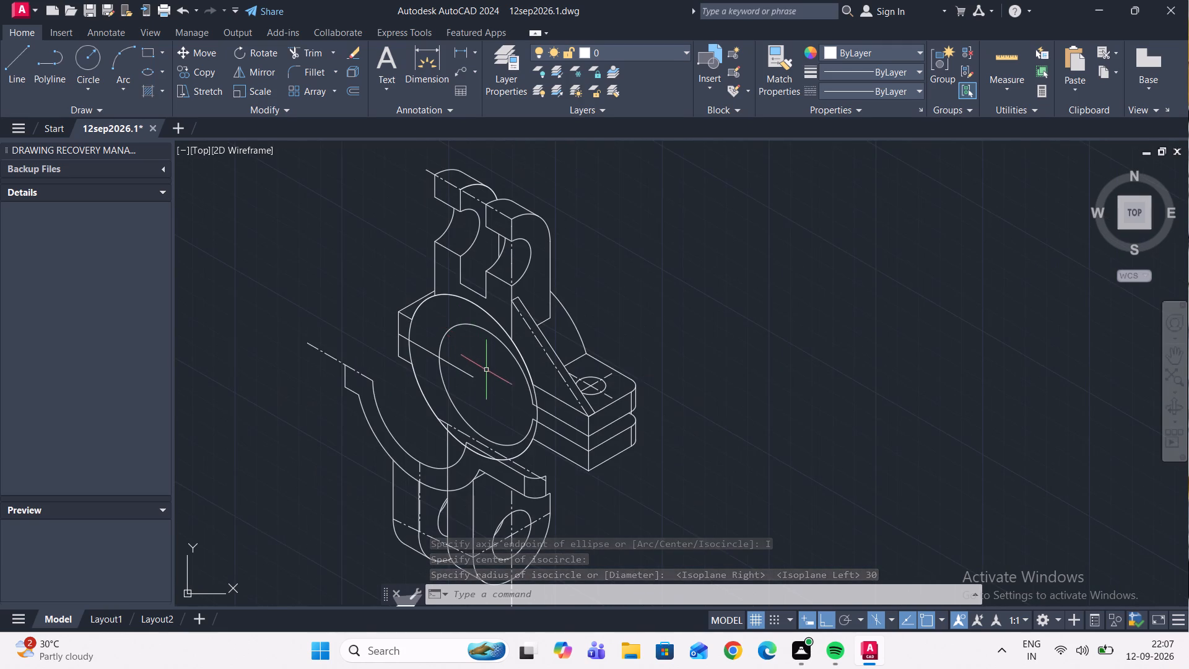
{"action": "scroll", "coordinate": [499, 373], "scroll_direction": "up", "scroll_amount": 1}
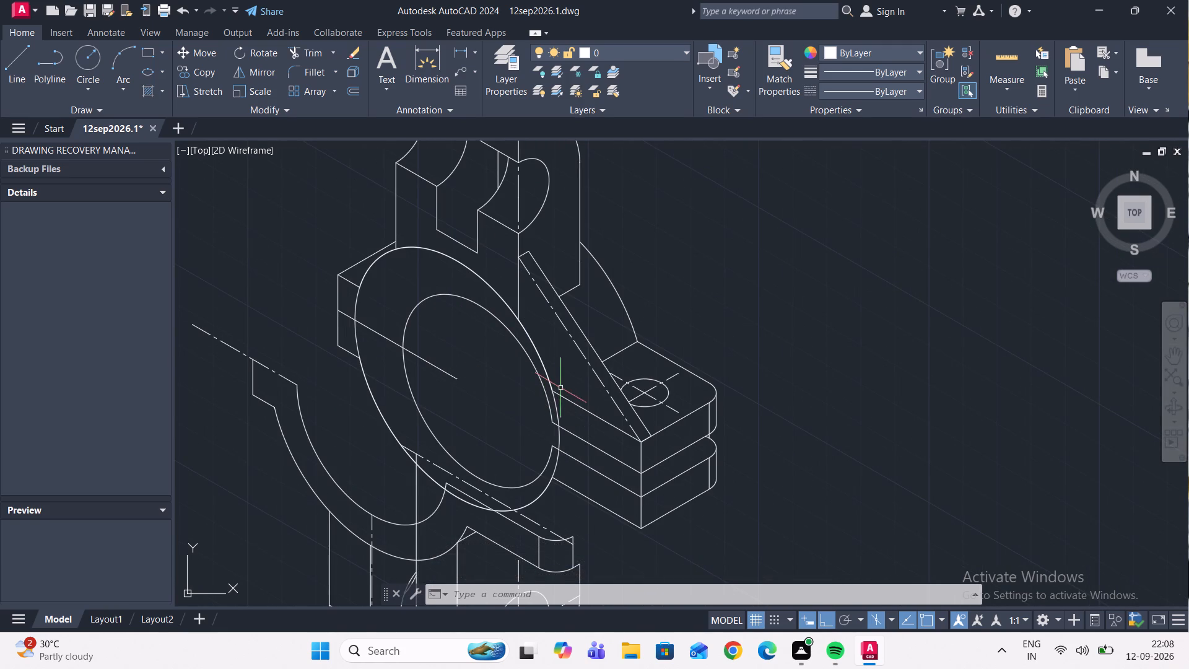
{"action": "scroll", "coordinate": [560, 390], "scroll_direction": "up", "scroll_amount": 1}
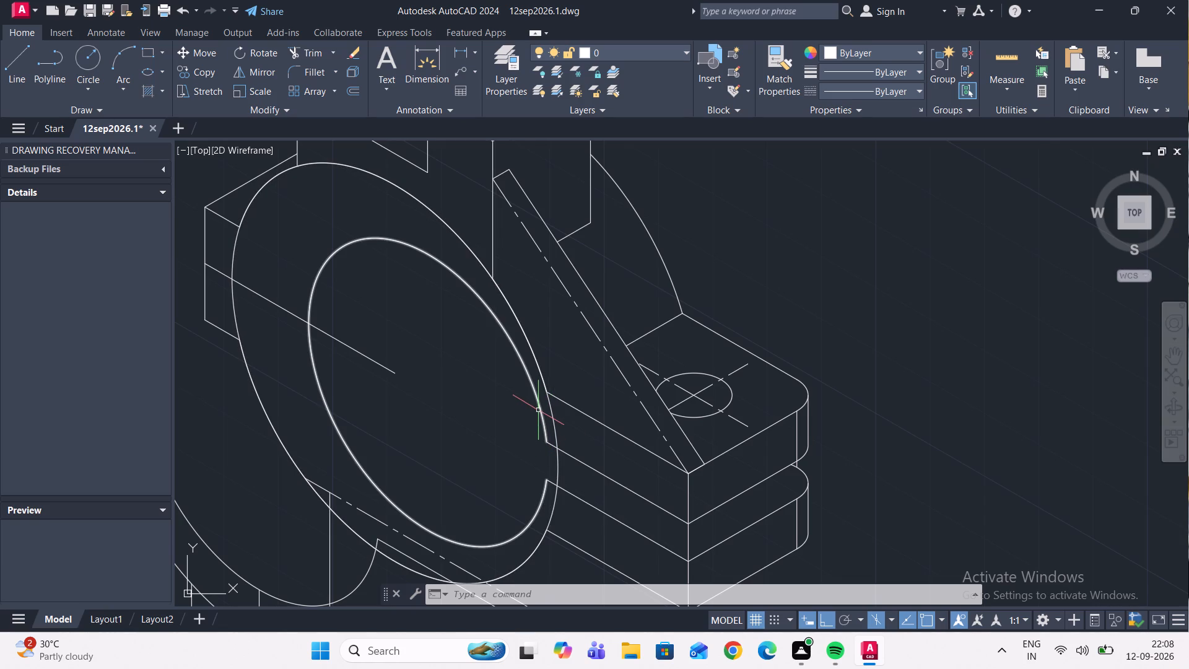
{"action": "left_click", "coordinate": [165, 73]}
{"action": "left_click", "coordinate": [161, 71]}
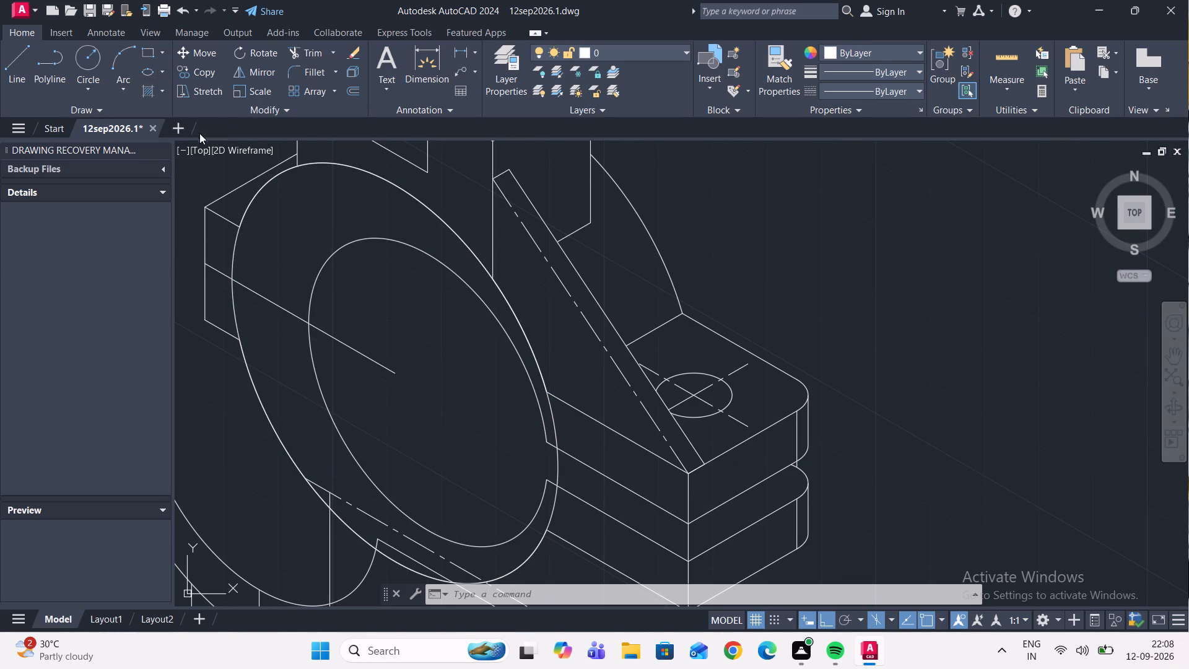
{"action": "left_click", "coordinate": [161, 72]}
{"action": "left_click", "coordinate": [173, 131]}
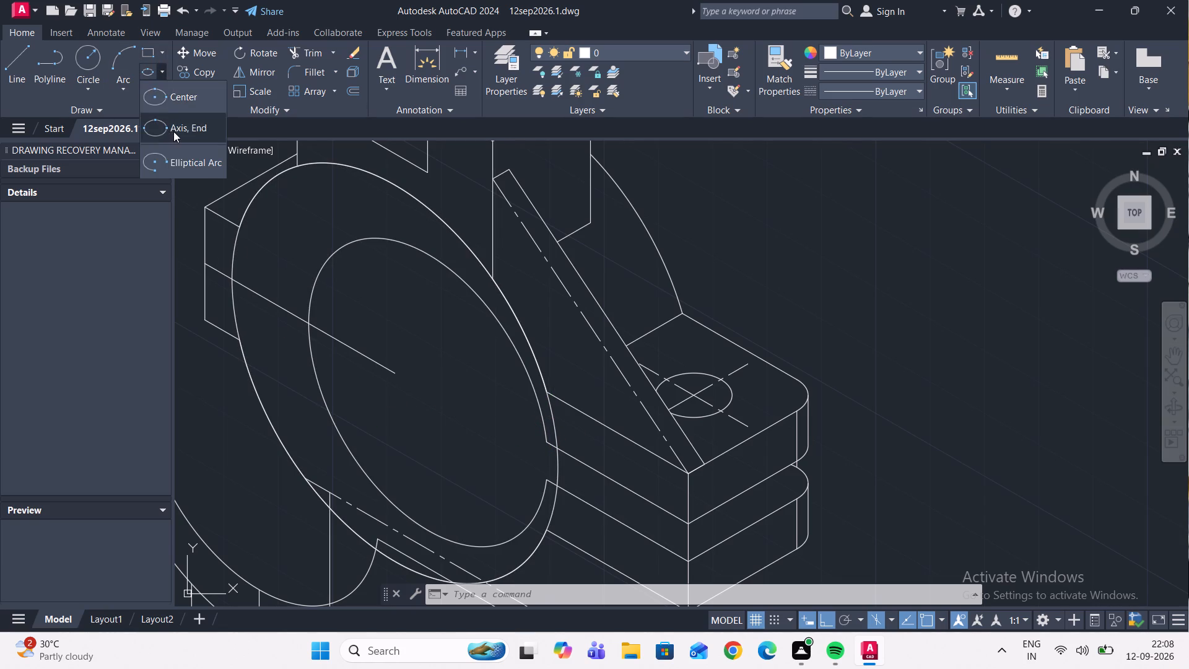
{"action": "left_click", "coordinate": [788, 592]}
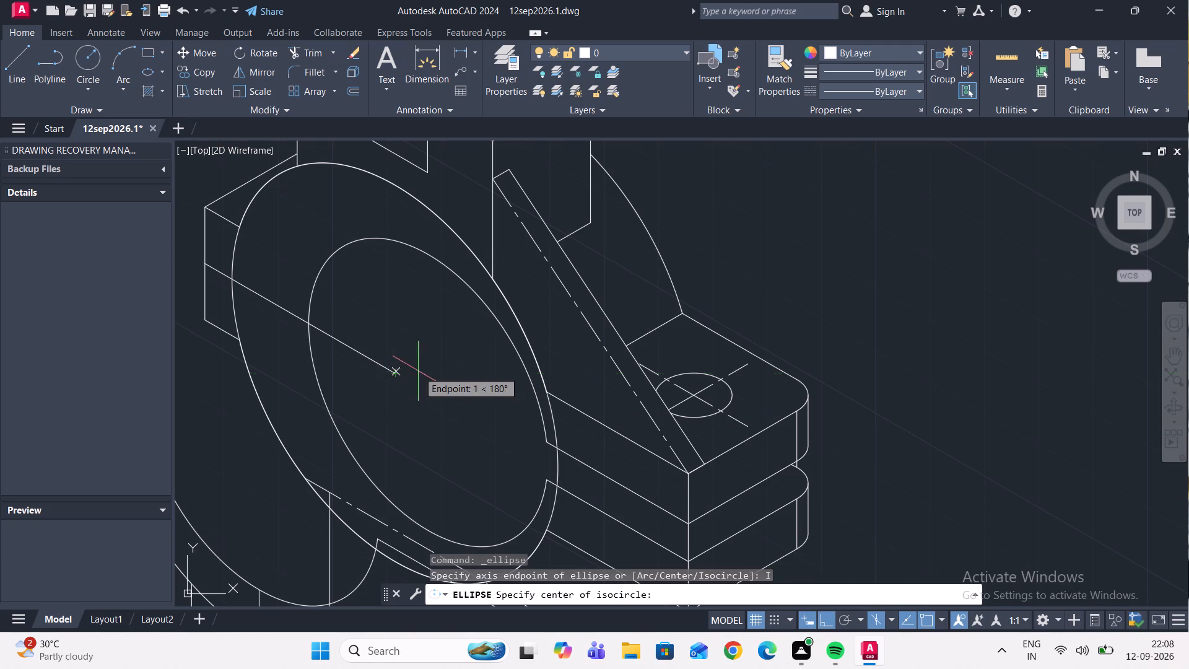
{"action": "left_click", "coordinate": [396, 375]}
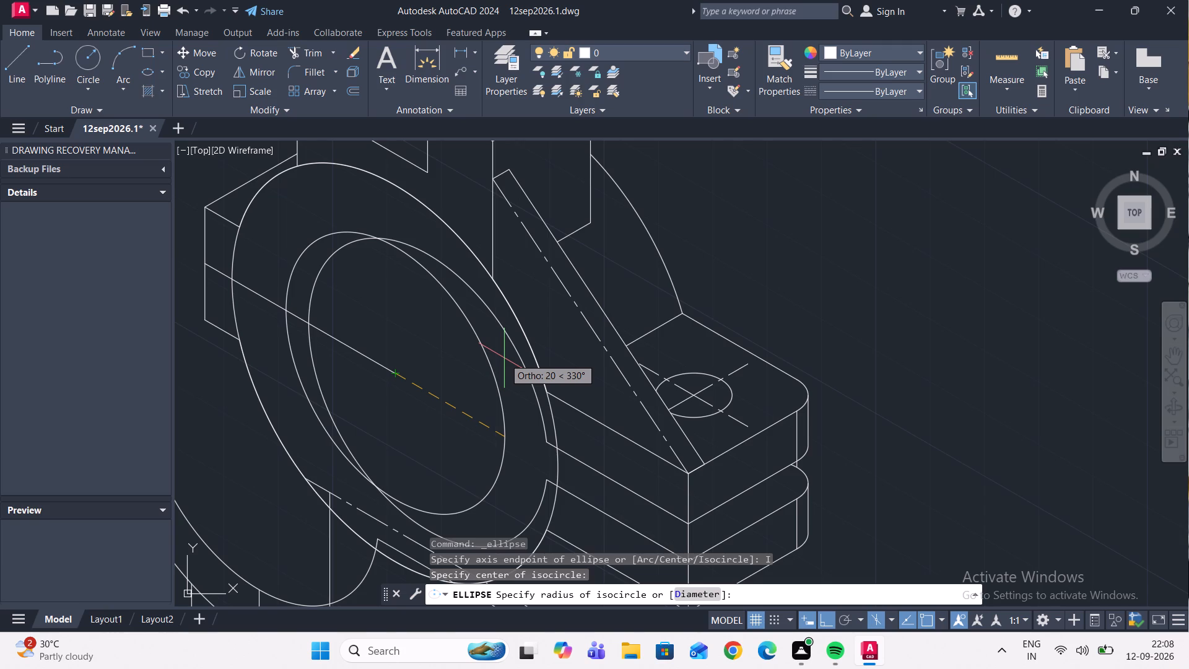
{"action": "scroll", "coordinate": [502, 356], "scroll_direction": "down", "scroll_amount": 3}
{"action": "scroll", "coordinate": [282, 393], "scroll_direction": "down", "scroll_amount": 1}
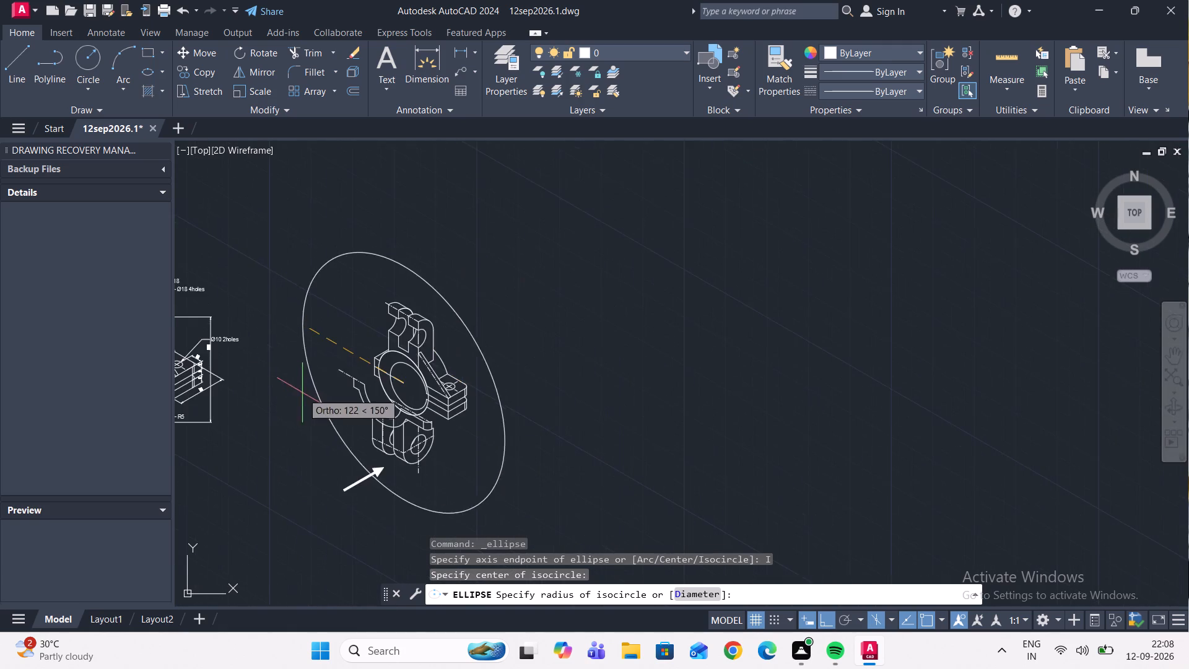
{"action": "scroll", "coordinate": [272, 379], "scroll_direction": "down", "scroll_amount": 4}
{"action": "scroll", "coordinate": [176, 372], "scroll_direction": "up", "scroll_amount": 6}
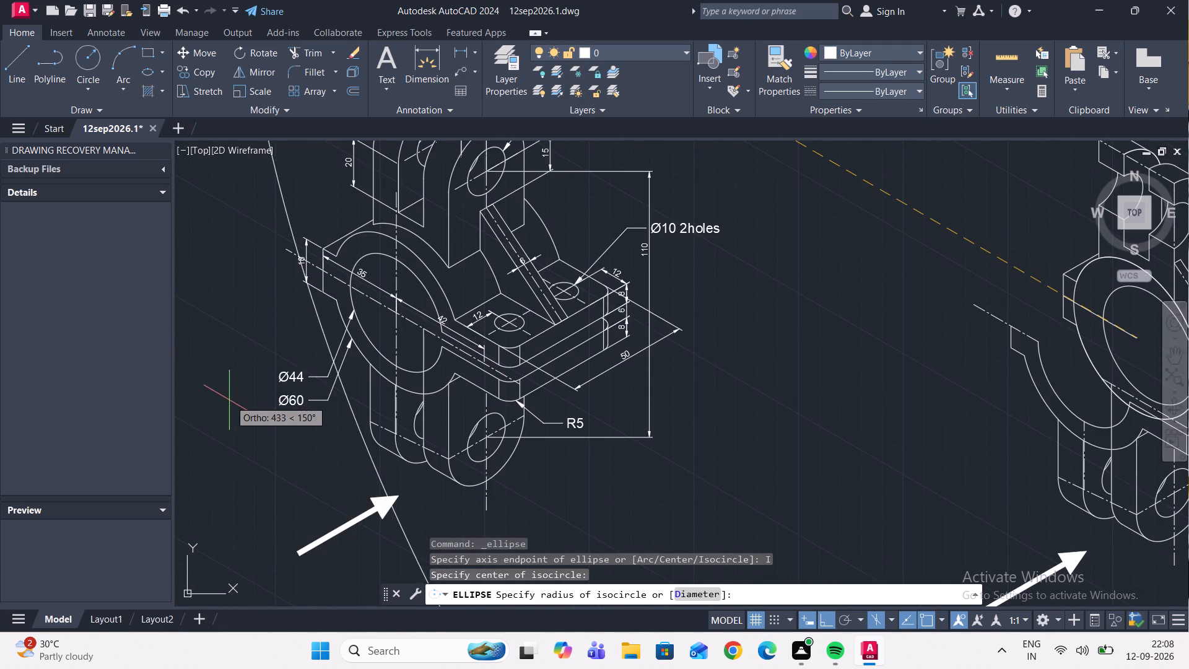
{"action": "scroll", "coordinate": [235, 401], "scroll_direction": "down", "scroll_amount": 4}
{"action": "scroll", "coordinate": [433, 395], "scroll_direction": "down", "scroll_amount": 2}
{"action": "scroll", "coordinate": [394, 400], "scroll_direction": "up", "scroll_amount": 5}
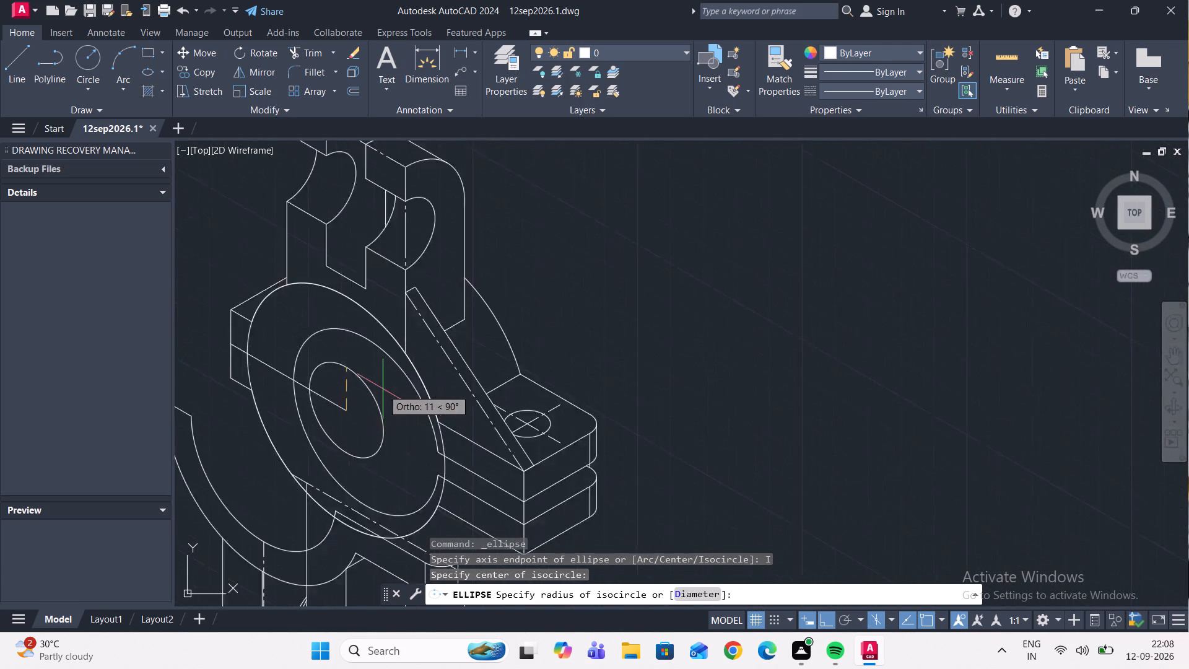
{"action": "scroll", "coordinate": [383, 389], "scroll_direction": "up", "scroll_amount": 1}
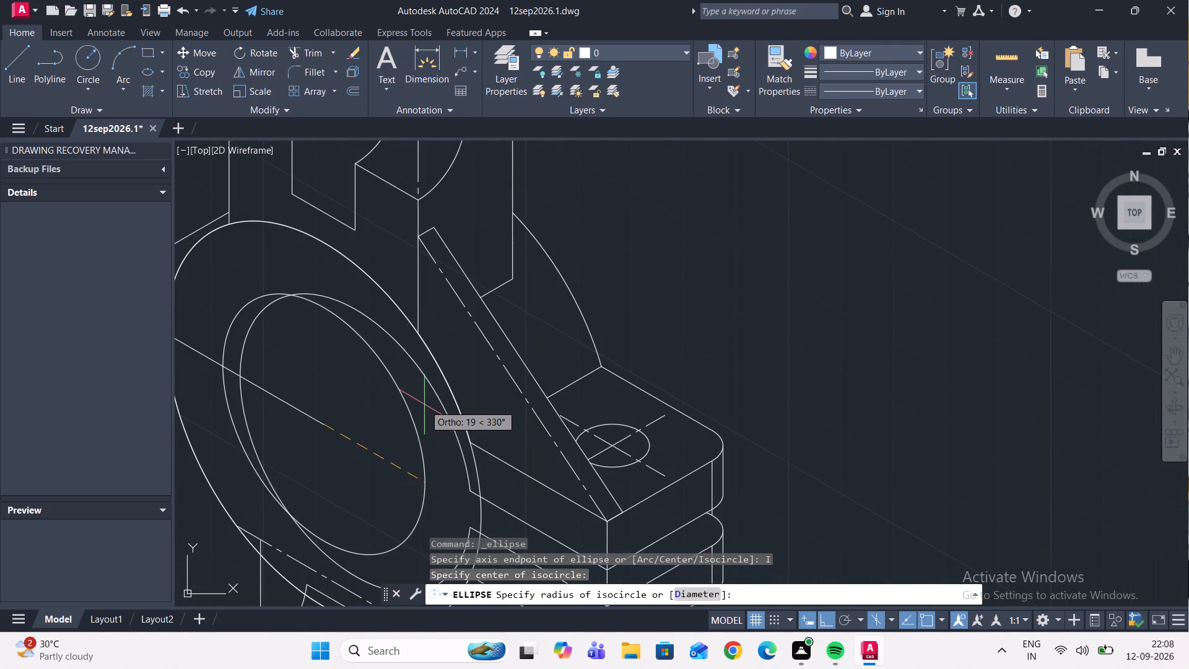
{"action": "type", "text": "22"}
{"action": "key", "text": "Return"}
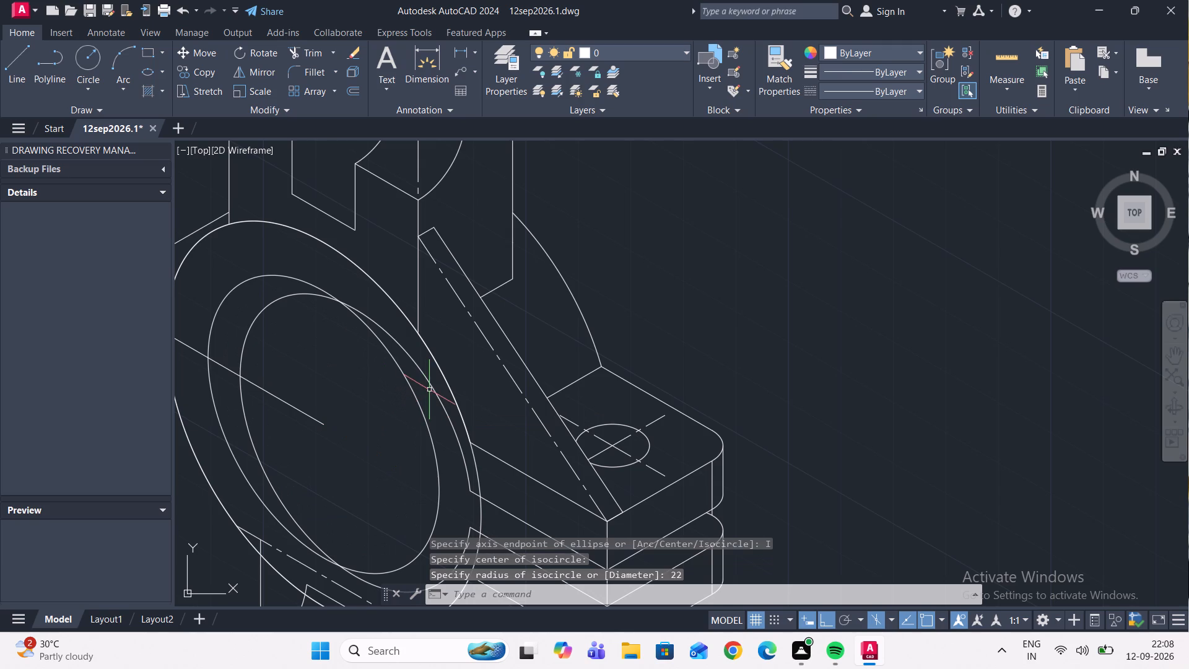
Delete the old off-centre elliptical bore arc of the rear cylinder.
{"action": "left_click", "coordinate": [437, 393]}
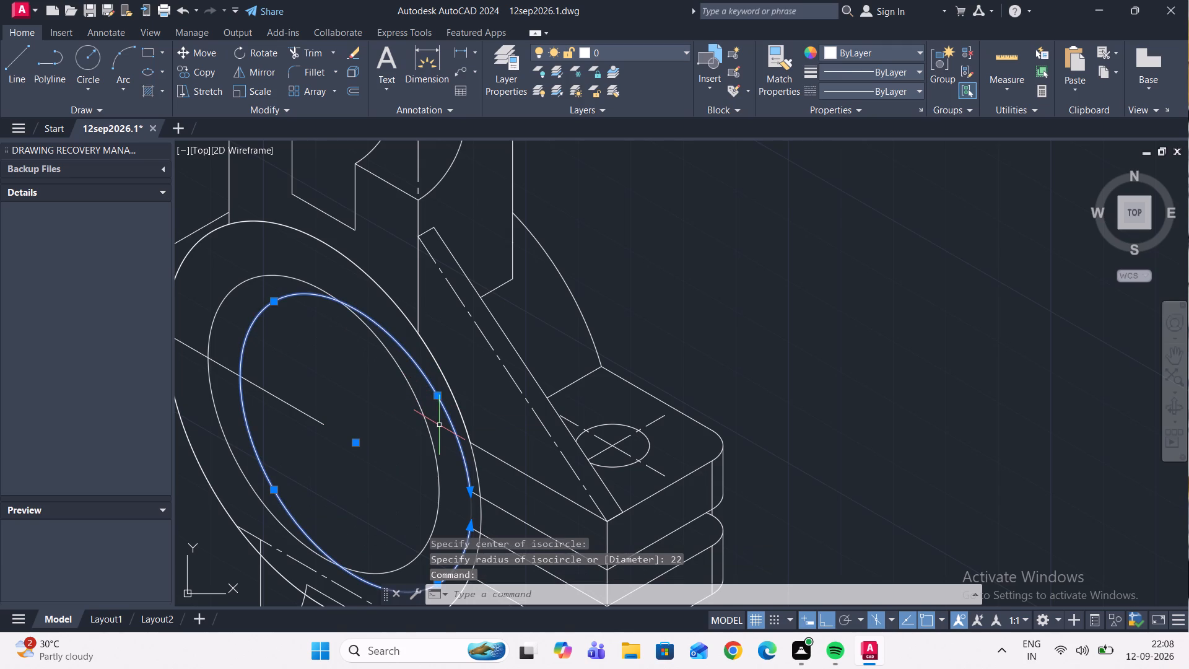
{"action": "key", "text": "Delete"}
Extend the two edges of the gap between the flange plates inward to the bore circle.
{"action": "scroll", "coordinate": [456, 408], "scroll_direction": "down", "scroll_amount": 2}
{"action": "scroll", "coordinate": [472, 470], "scroll_direction": "up", "scroll_amount": 2}
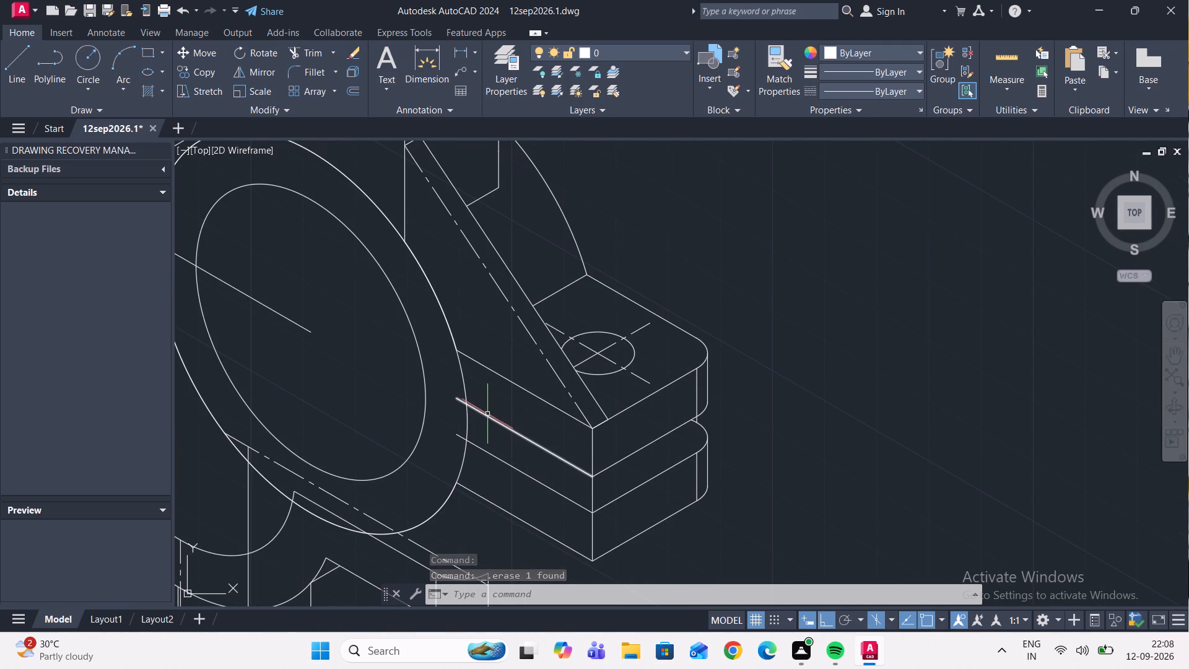
{"action": "left_click", "coordinate": [307, 51]}
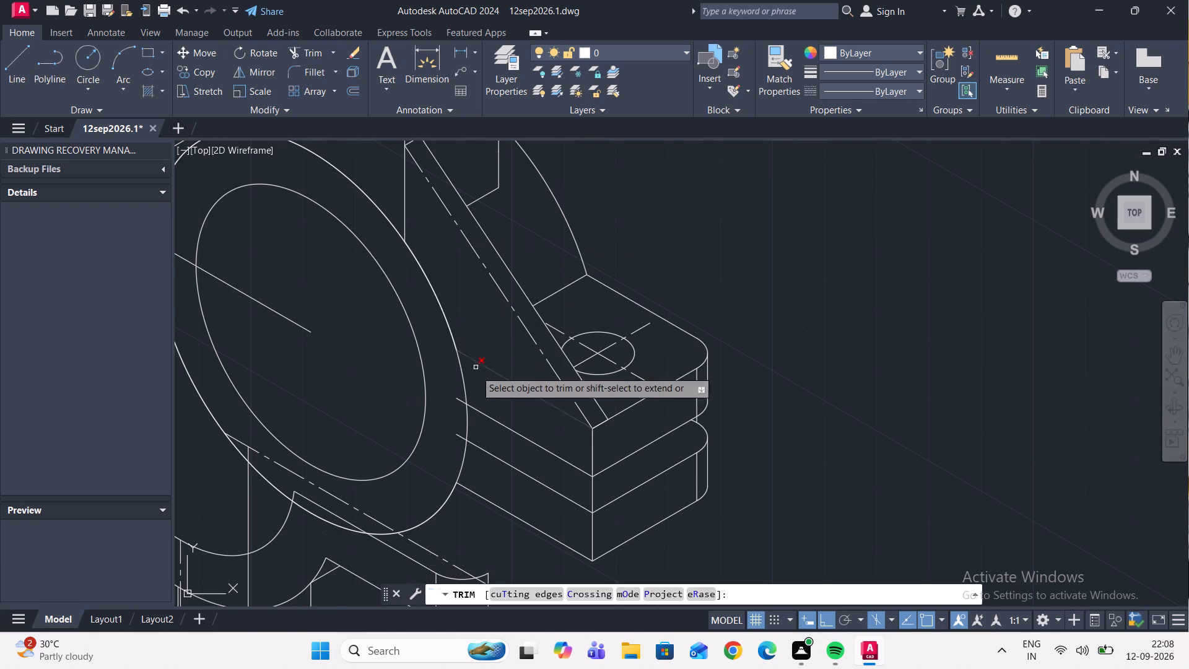
{"action": "left_click", "coordinate": [494, 416], "text": "shift"}
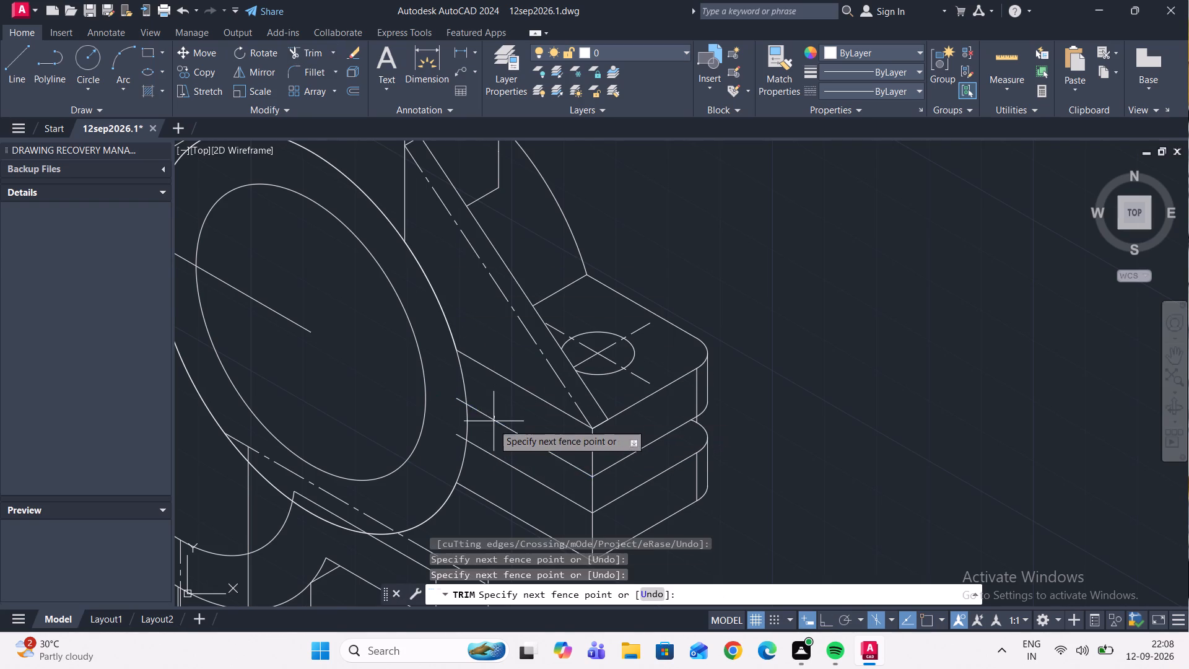
{"action": "left_click", "coordinate": [493, 417], "text": "shift"}
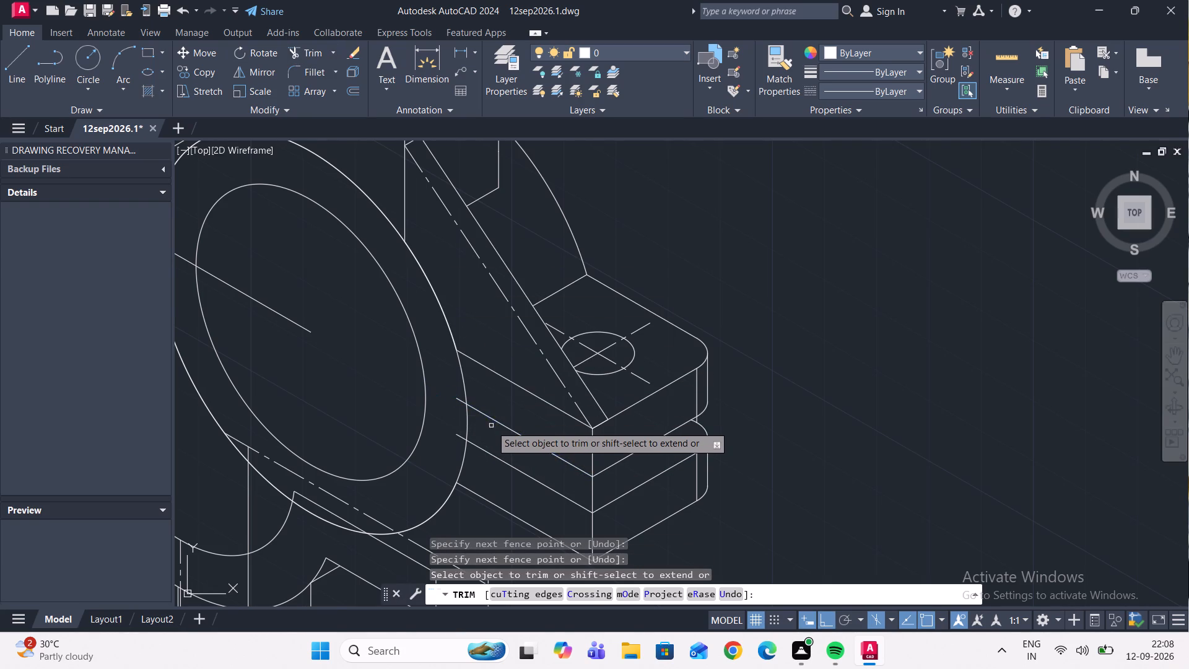
{"action": "left_click", "coordinate": [493, 418], "text": "shift"}
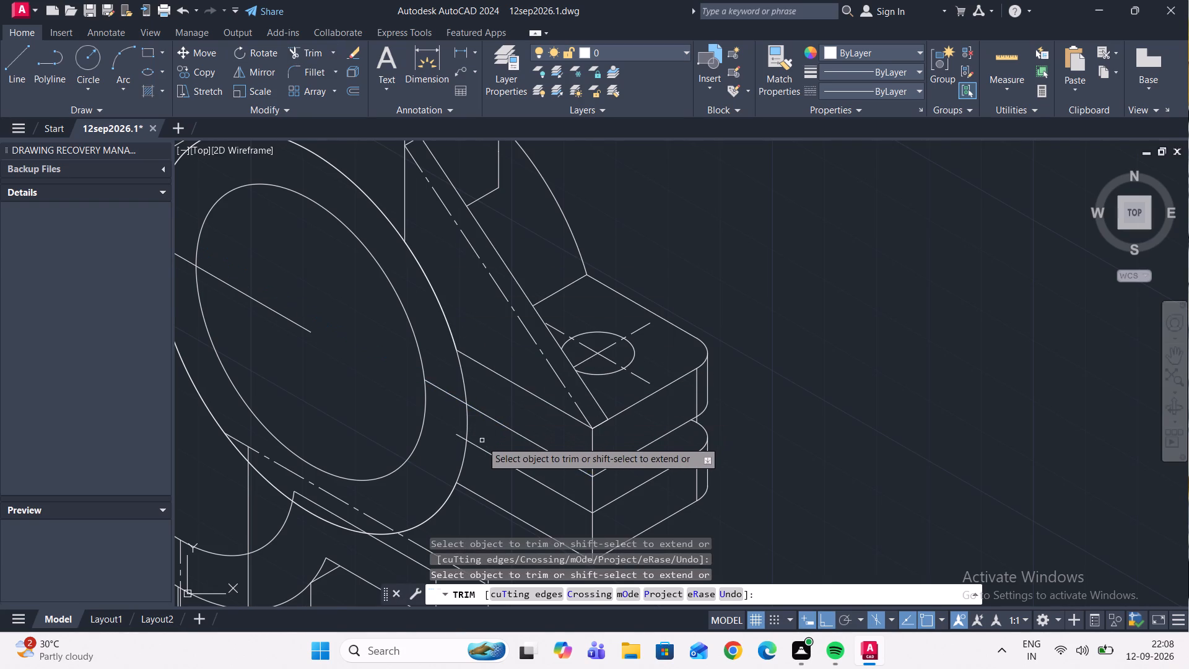
{"action": "left_click", "coordinate": [480, 445], "text": "shift"}
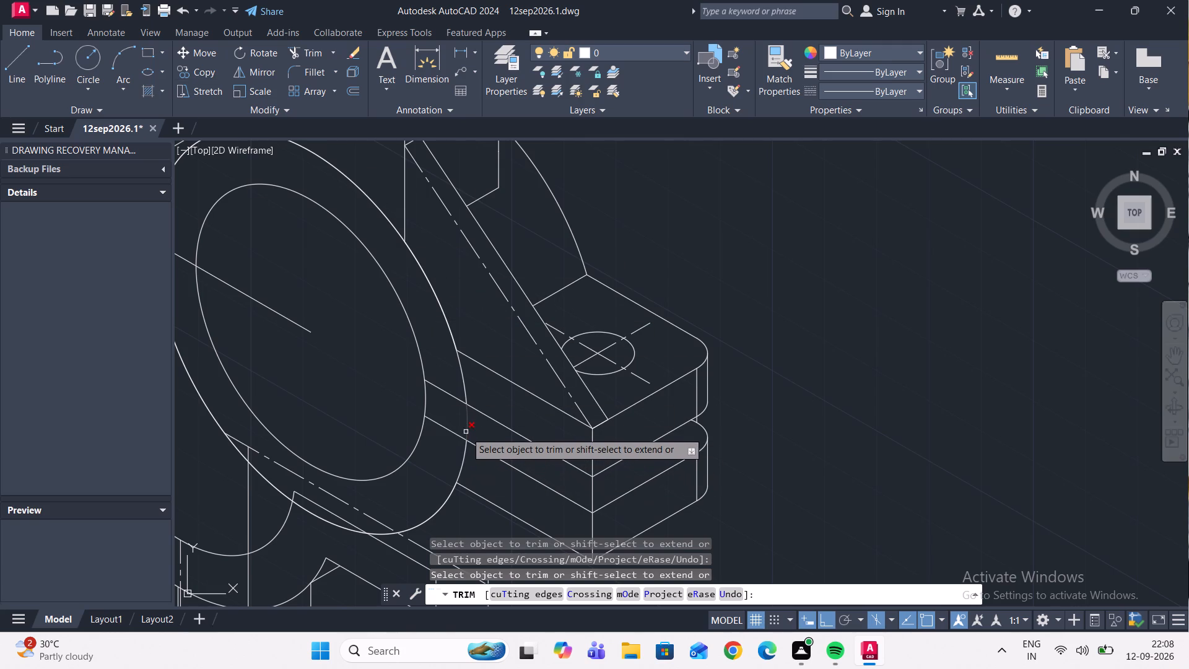
Trim the outer ring arcs across both flange plates and the bore arc across the gap between them.
{"action": "left_click", "coordinate": [466, 431]}
{"action": "left_click", "coordinate": [468, 393]}
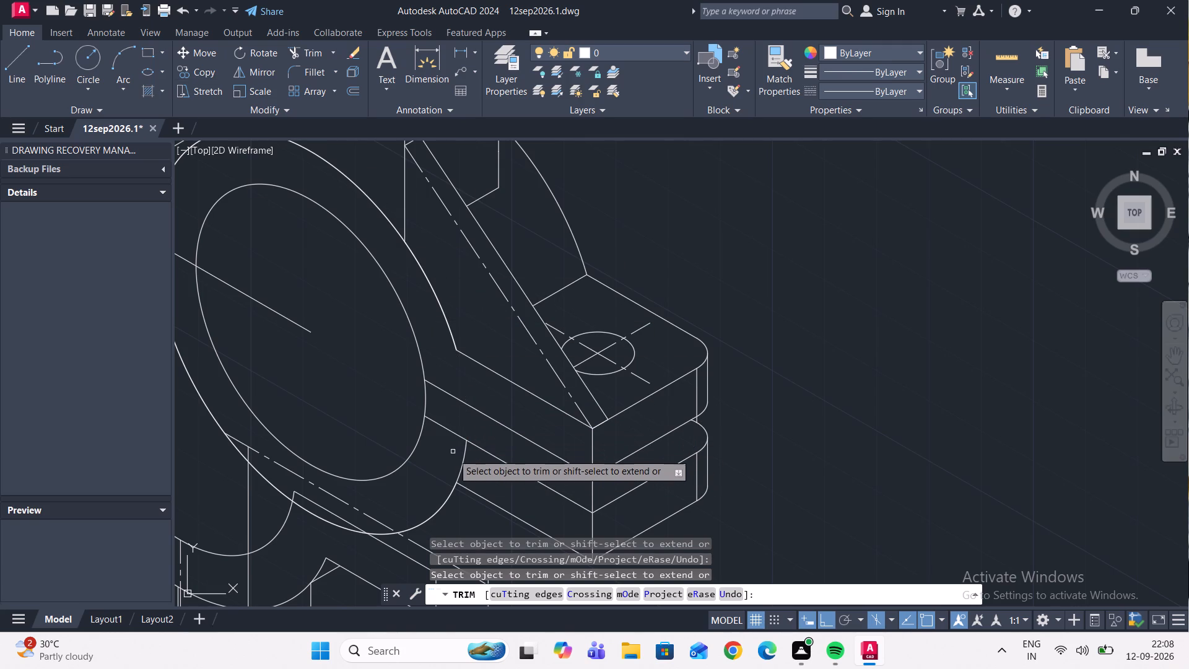
{"action": "left_click", "coordinate": [463, 469]}
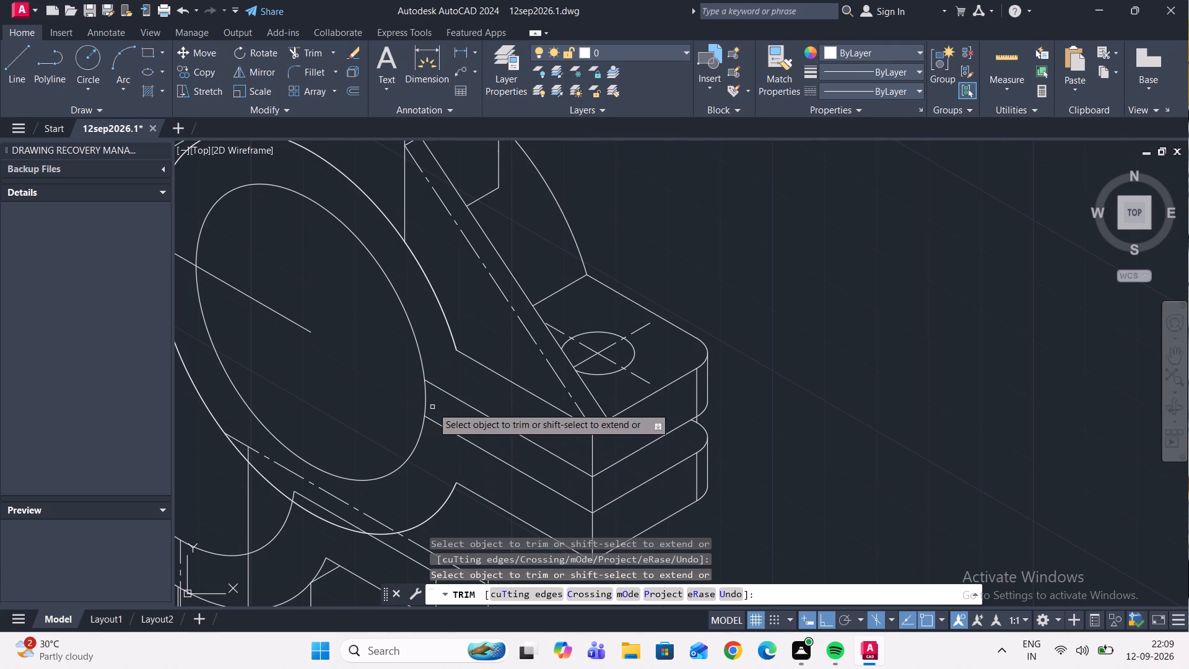
{"action": "left_click", "coordinate": [427, 404]}
Extend the lower lug's outer vertical edge up to the underside of the lower flange plate.
{"action": "scroll", "coordinate": [416, 402], "scroll_direction": "down", "scroll_amount": 2}
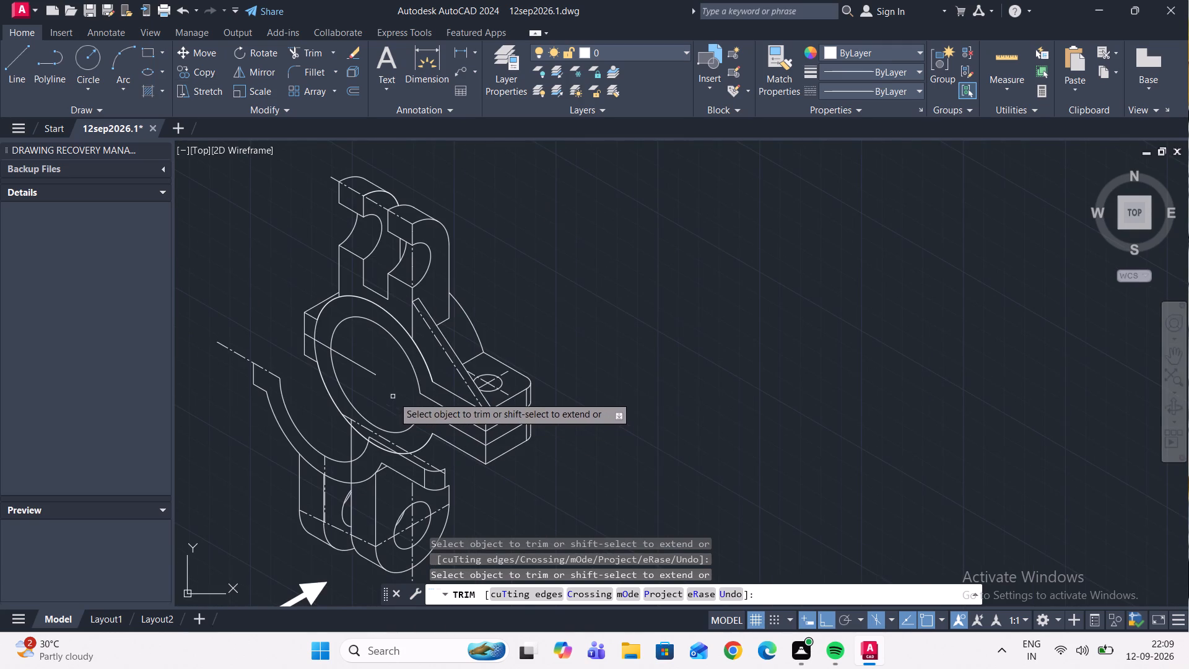
{"action": "scroll", "coordinate": [507, 496], "scroll_direction": "up", "scroll_amount": 1}
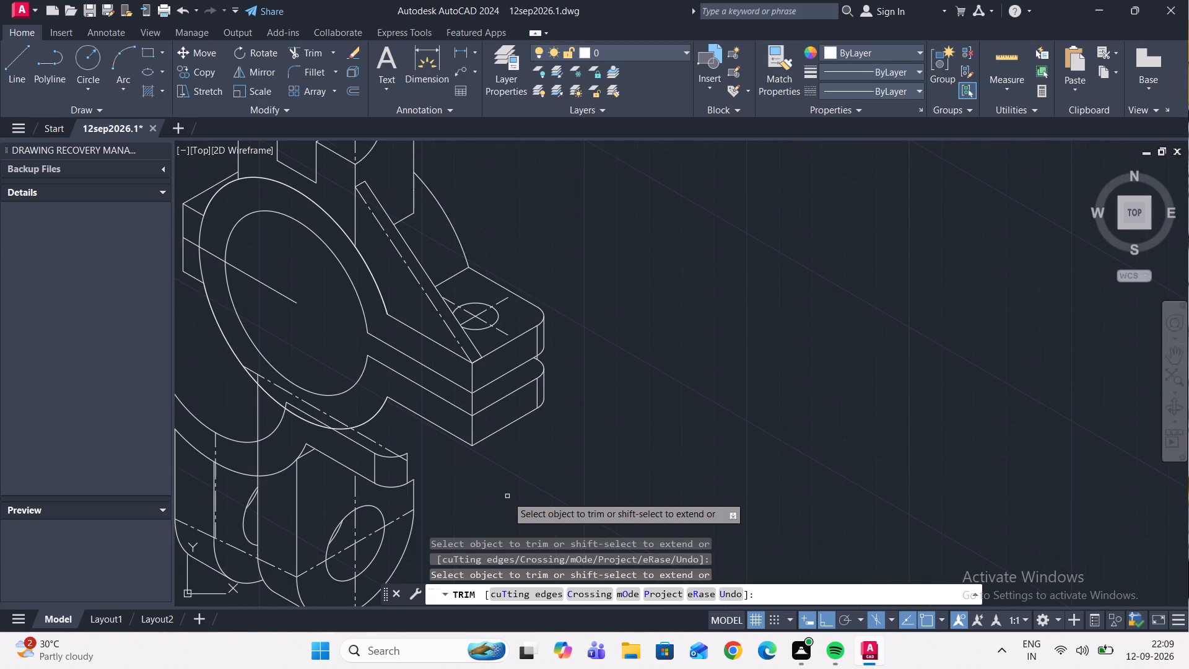
{"action": "scroll", "coordinate": [487, 469], "scroll_direction": "down", "scroll_amount": 1}
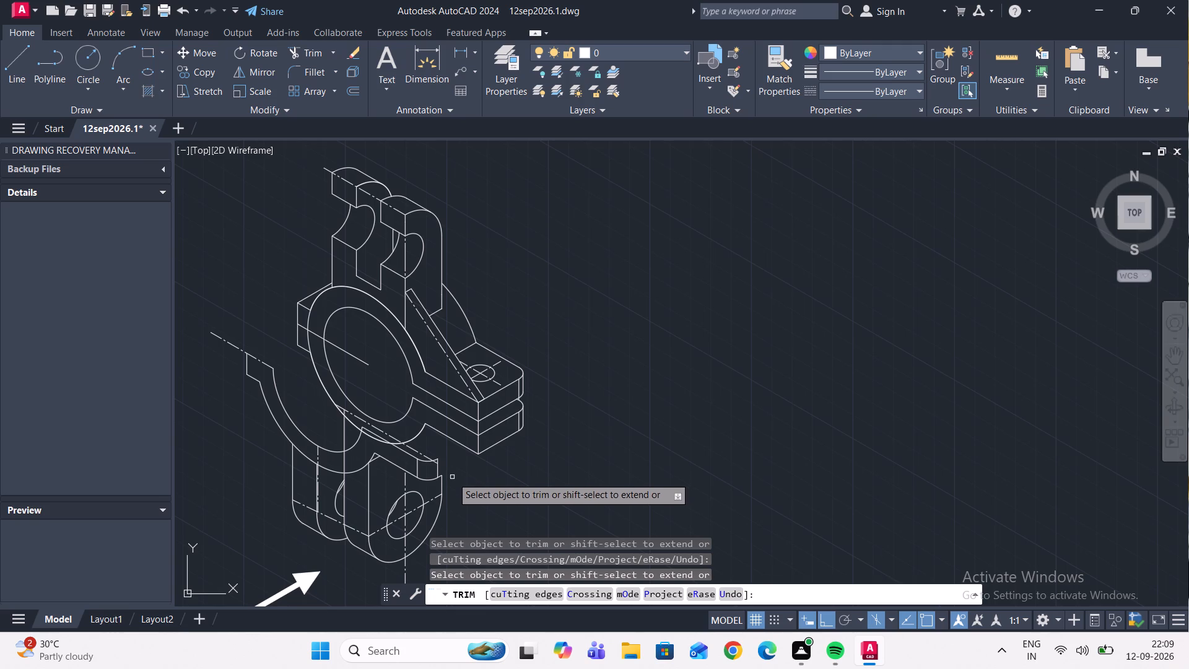
{"action": "scroll", "coordinate": [461, 476], "scroll_direction": "up", "scroll_amount": 1}
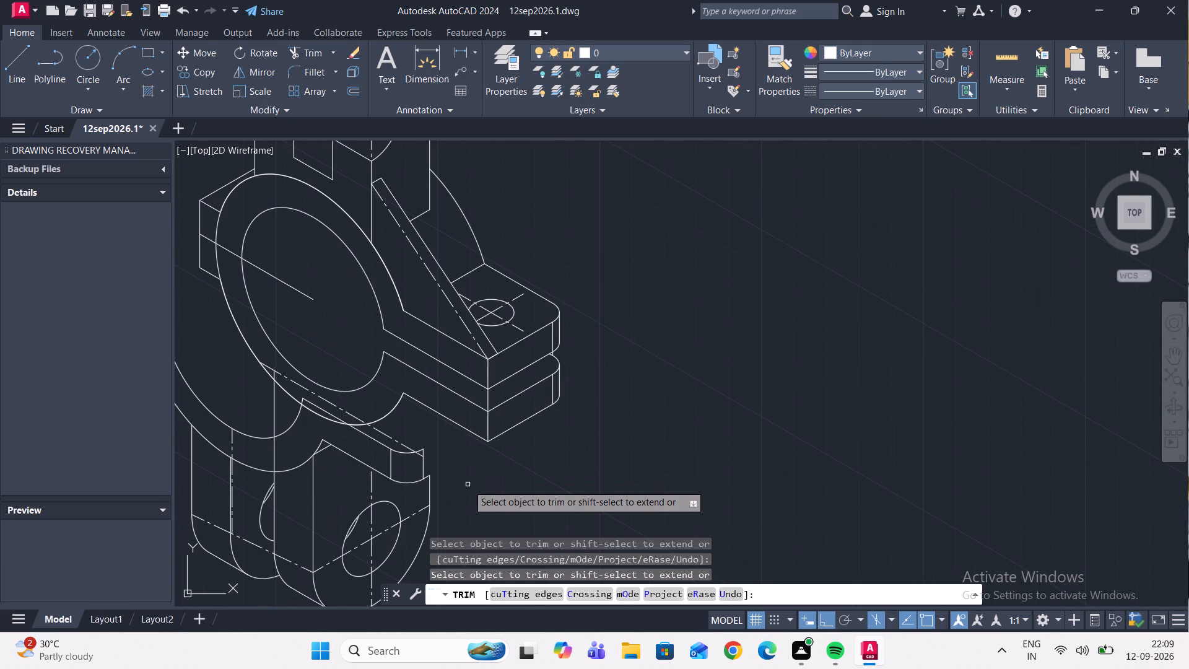
{"action": "left_click", "coordinate": [429, 489], "text": "shift"}
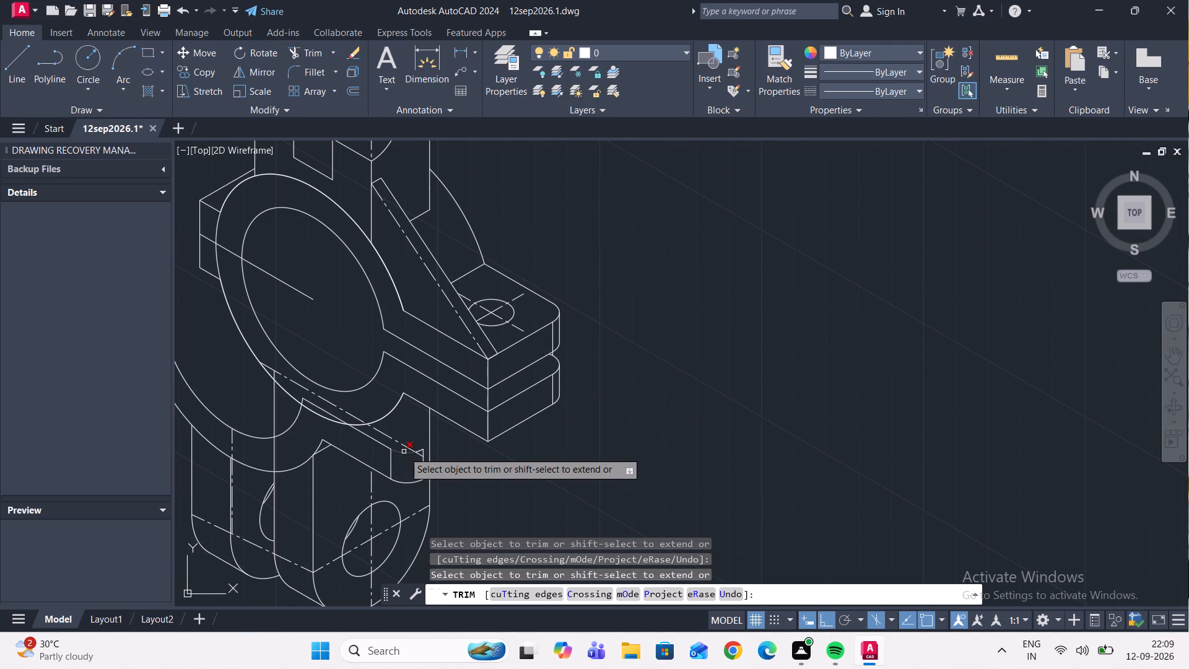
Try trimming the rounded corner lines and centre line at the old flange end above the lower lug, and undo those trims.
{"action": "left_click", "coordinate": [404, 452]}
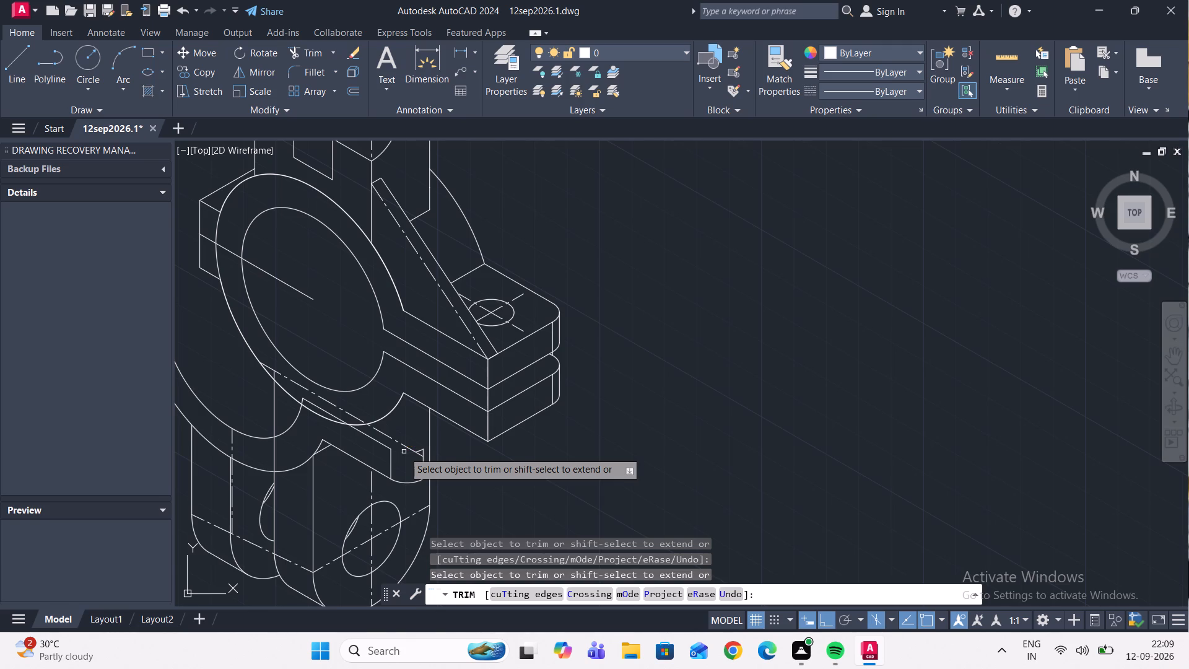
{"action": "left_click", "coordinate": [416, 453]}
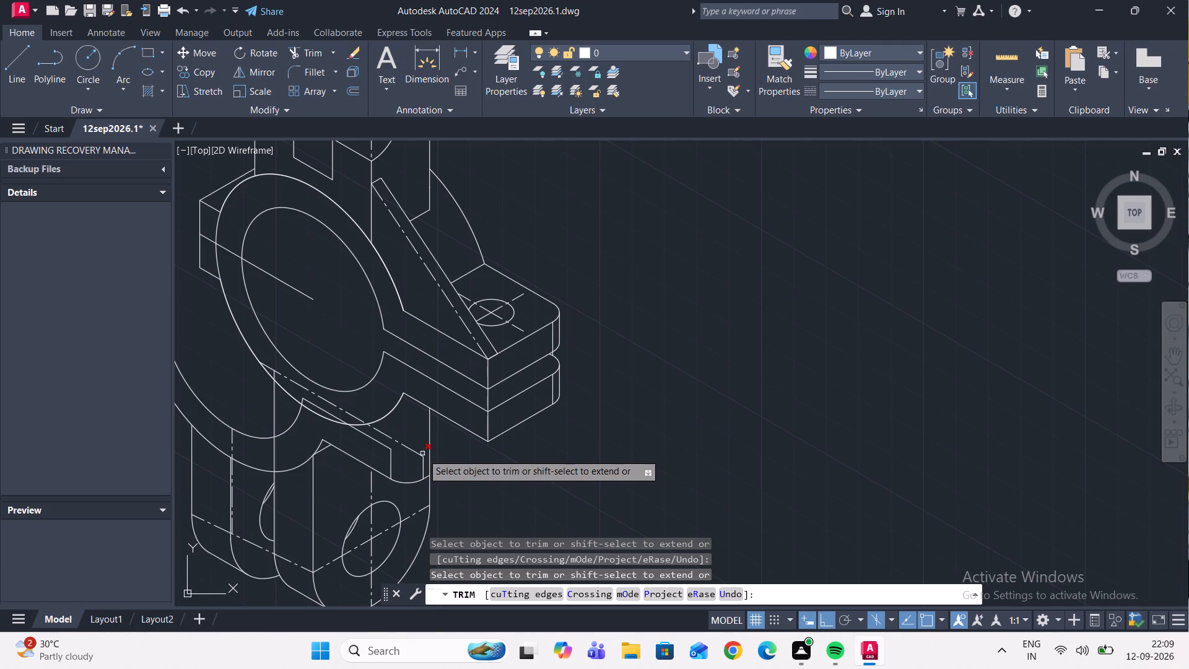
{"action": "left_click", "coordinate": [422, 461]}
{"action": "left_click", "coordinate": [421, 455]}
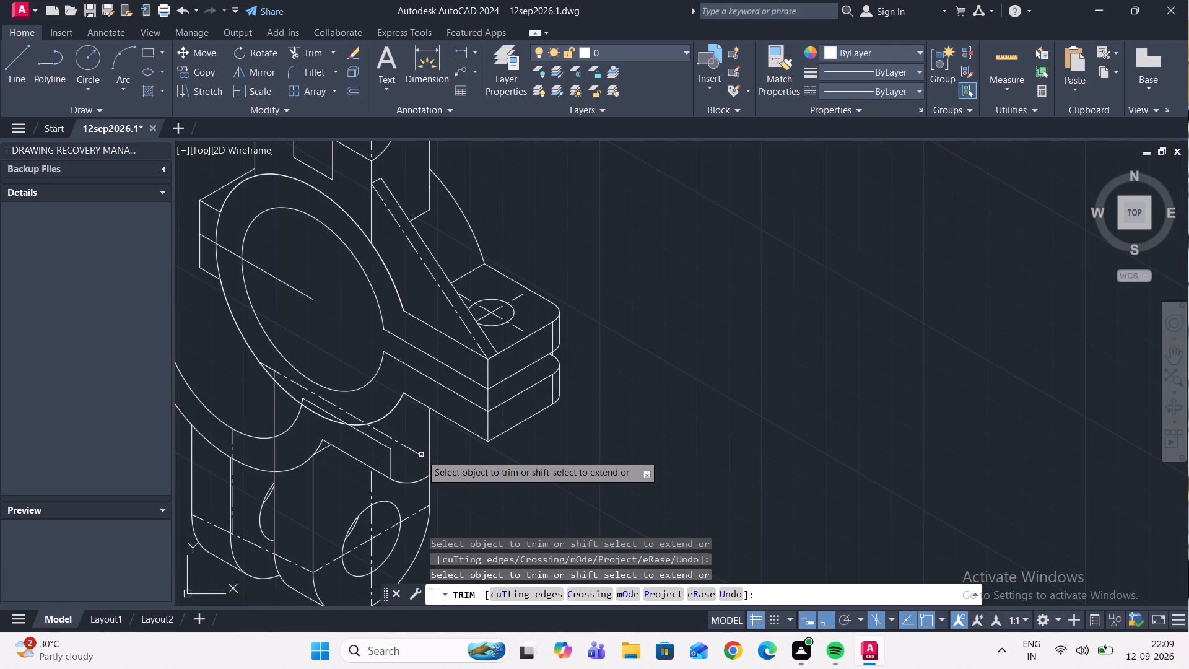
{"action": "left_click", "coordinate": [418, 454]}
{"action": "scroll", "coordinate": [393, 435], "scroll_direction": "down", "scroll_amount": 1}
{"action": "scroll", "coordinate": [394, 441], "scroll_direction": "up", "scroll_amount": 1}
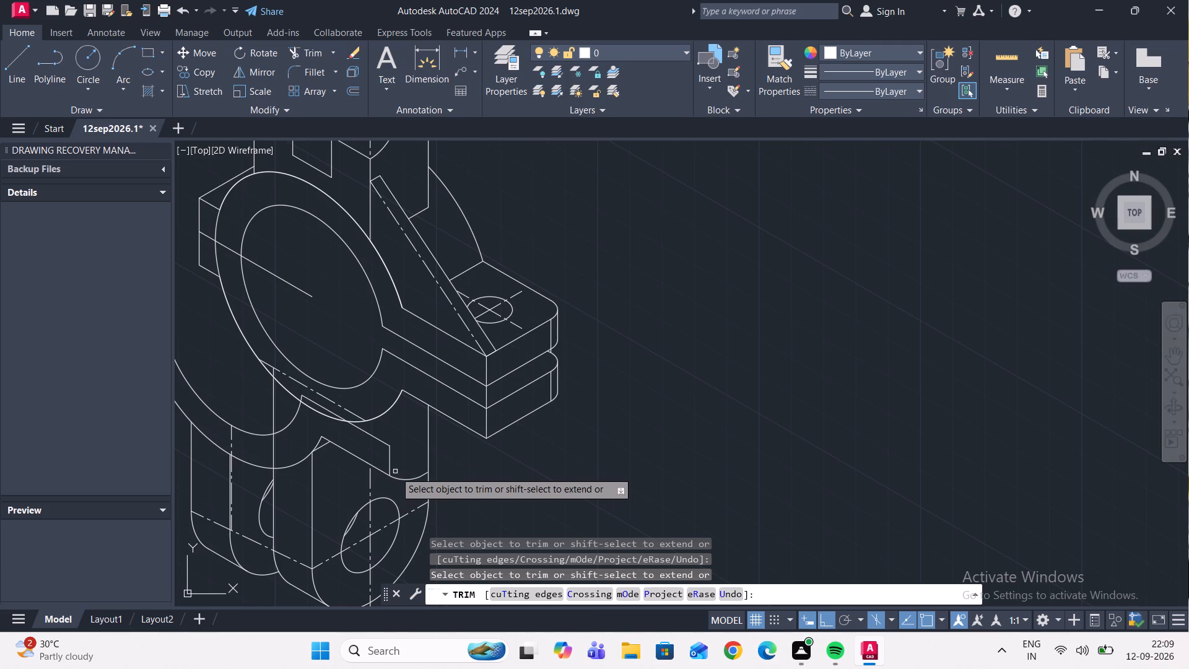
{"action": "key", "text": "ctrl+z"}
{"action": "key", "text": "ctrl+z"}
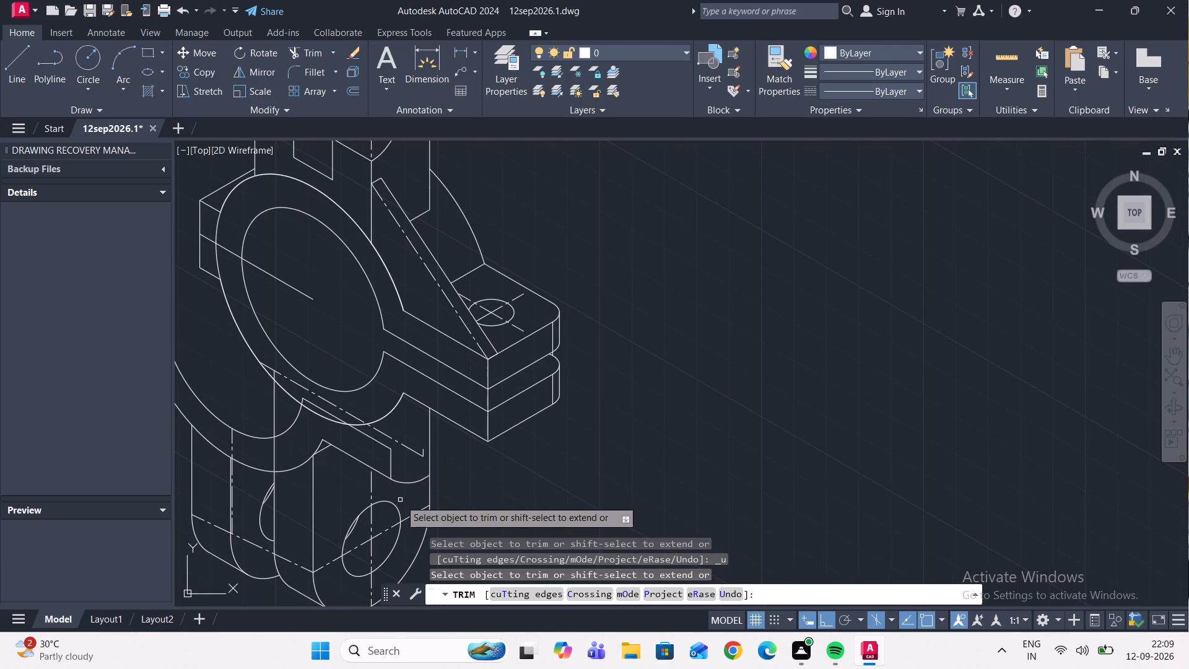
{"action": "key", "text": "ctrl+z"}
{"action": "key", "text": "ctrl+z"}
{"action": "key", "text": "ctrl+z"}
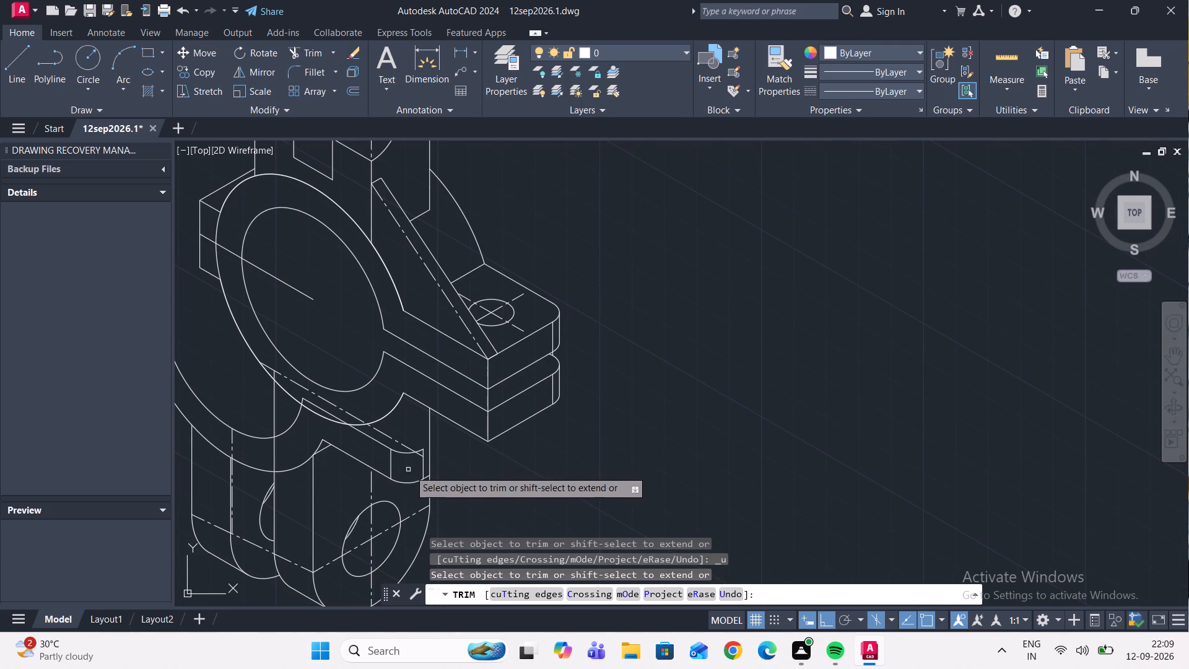
Trim away the centre line crossing the lower part of the ring and running above the old flange end.
{"action": "middle_click_drag", "start_coordinate": [414, 473], "coordinate": [471, 495]}
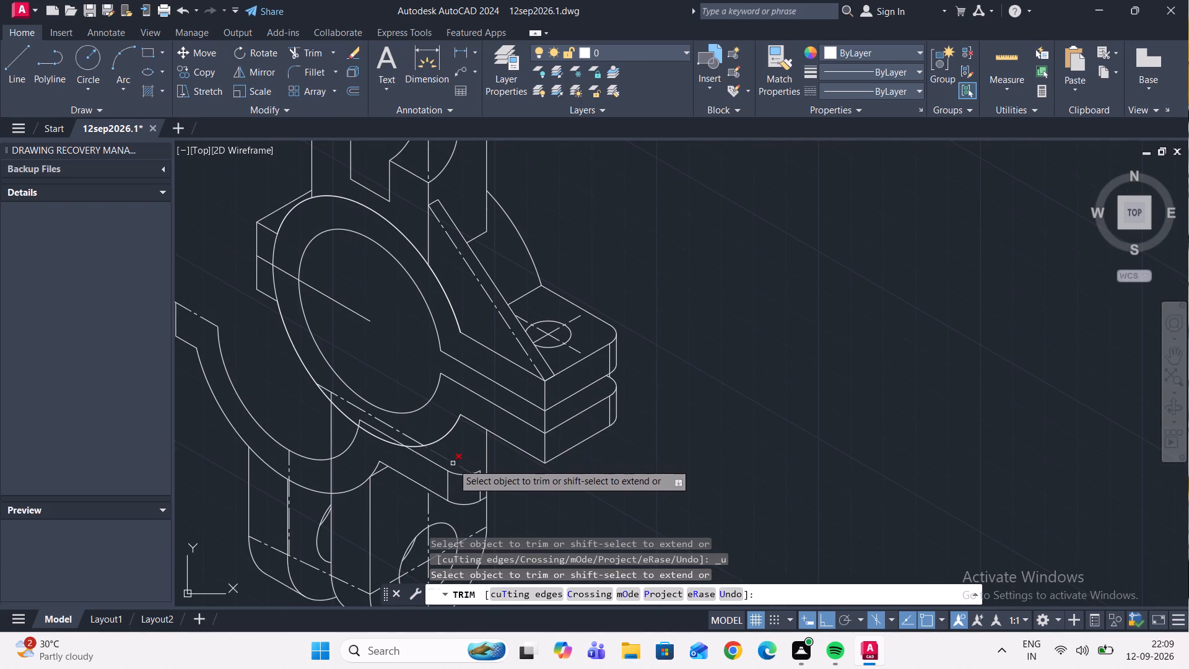
{"action": "left_click", "coordinate": [453, 463]}
{"action": "scroll", "coordinate": [480, 479], "scroll_direction": "up", "scroll_amount": 2}
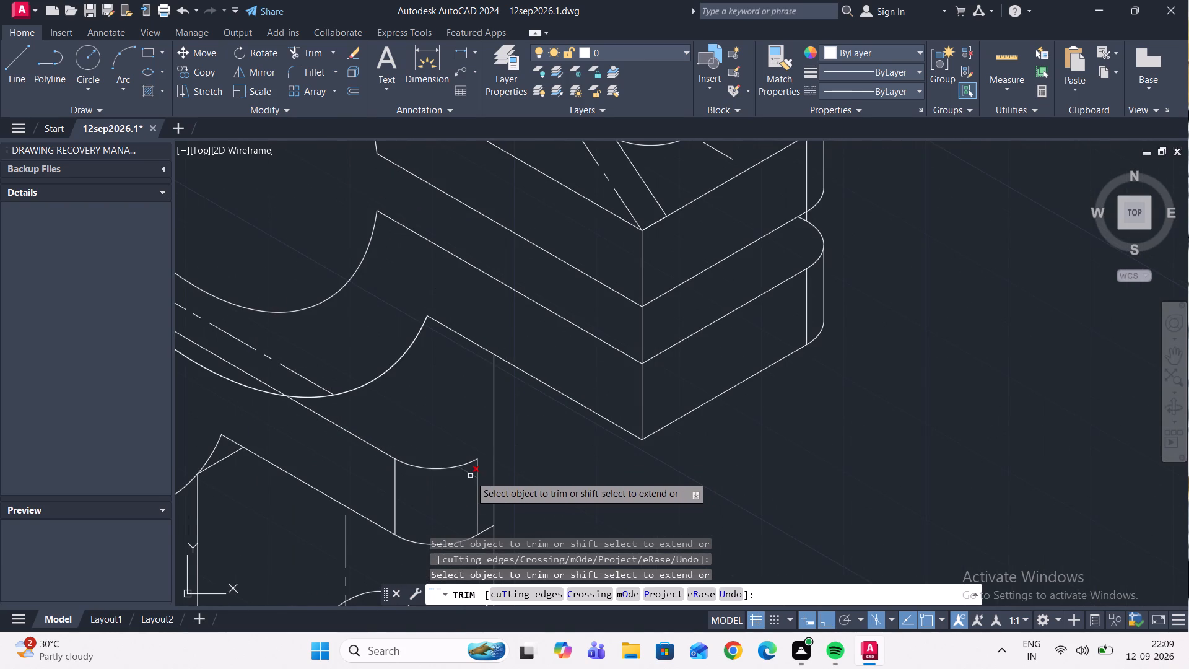
{"action": "left_click", "coordinate": [470, 474]}
{"action": "middle_click", "coordinate": [474, 452]}
{"action": "middle_click_drag", "start_coordinate": [401, 413], "coordinate": [553, 481]}
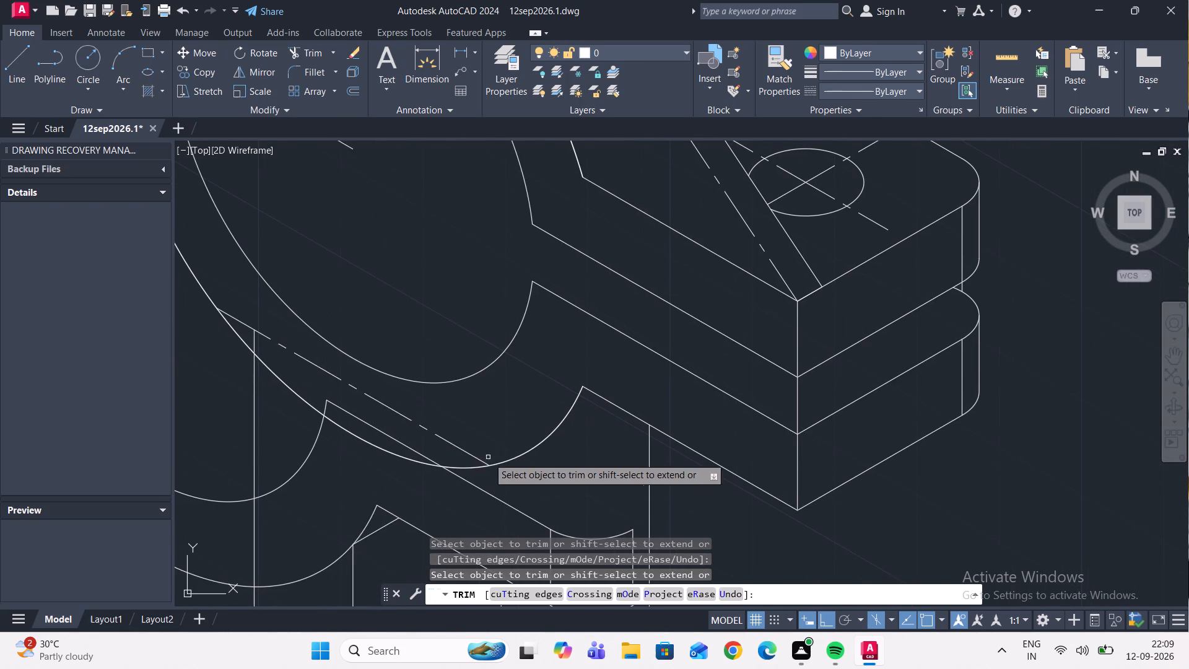
{"action": "left_click", "coordinate": [461, 448]}
Trim the lower front half's edges and arc end that overlap the rear ring, including the flange edge just beneath it.
{"action": "scroll", "coordinate": [477, 435], "scroll_direction": "down", "scroll_amount": 4}
{"action": "scroll", "coordinate": [458, 420], "scroll_direction": "up", "scroll_amount": 2}
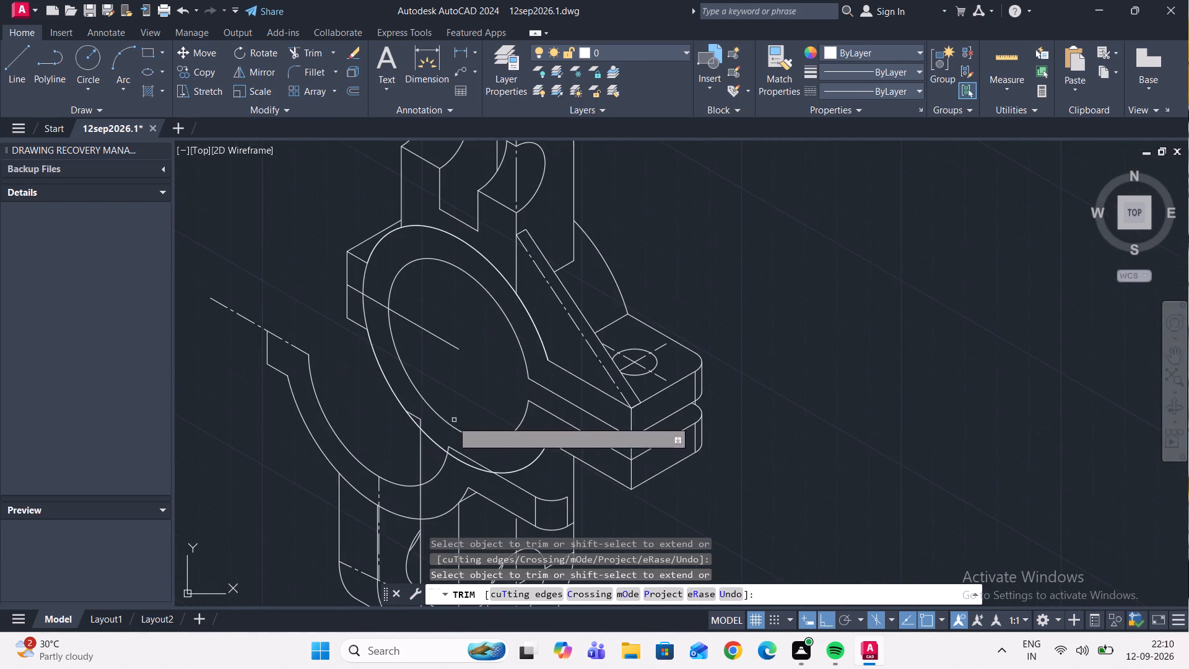
{"action": "scroll", "coordinate": [427, 427], "scroll_direction": "up", "scroll_amount": 2}
{"action": "left_click", "coordinate": [408, 417]}
{"action": "left_click", "coordinate": [405, 408]}
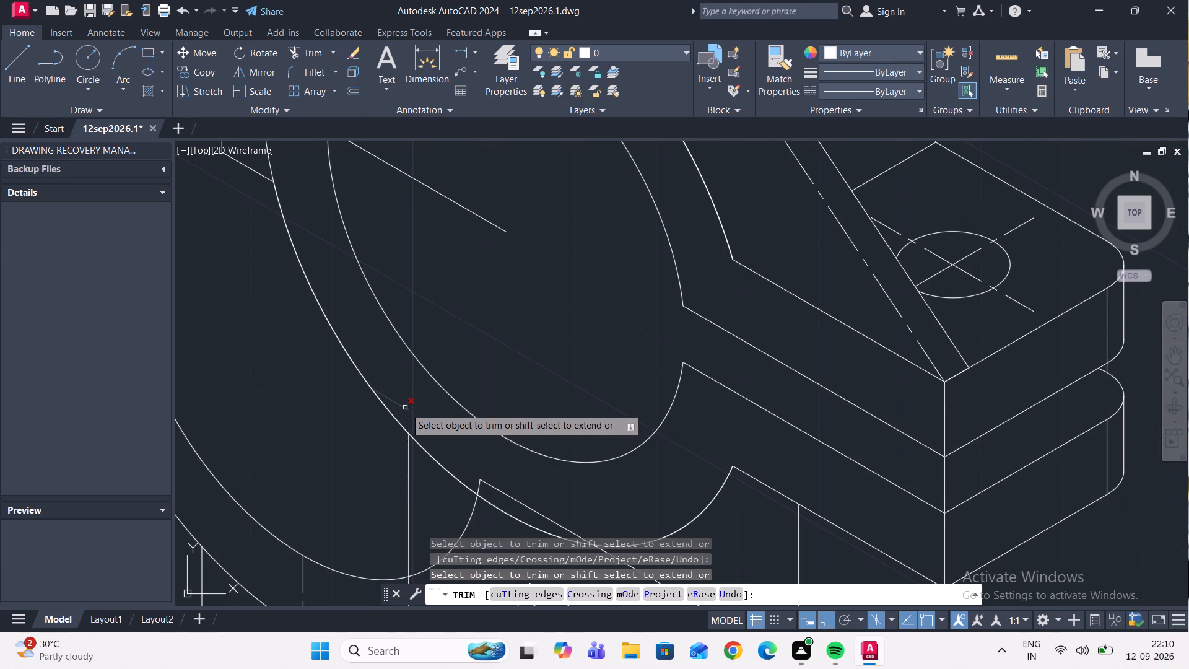
{"action": "scroll", "coordinate": [417, 407], "scroll_direction": "down", "scroll_amount": 3}
{"action": "scroll", "coordinate": [448, 437], "scroll_direction": "up", "scroll_amount": 2}
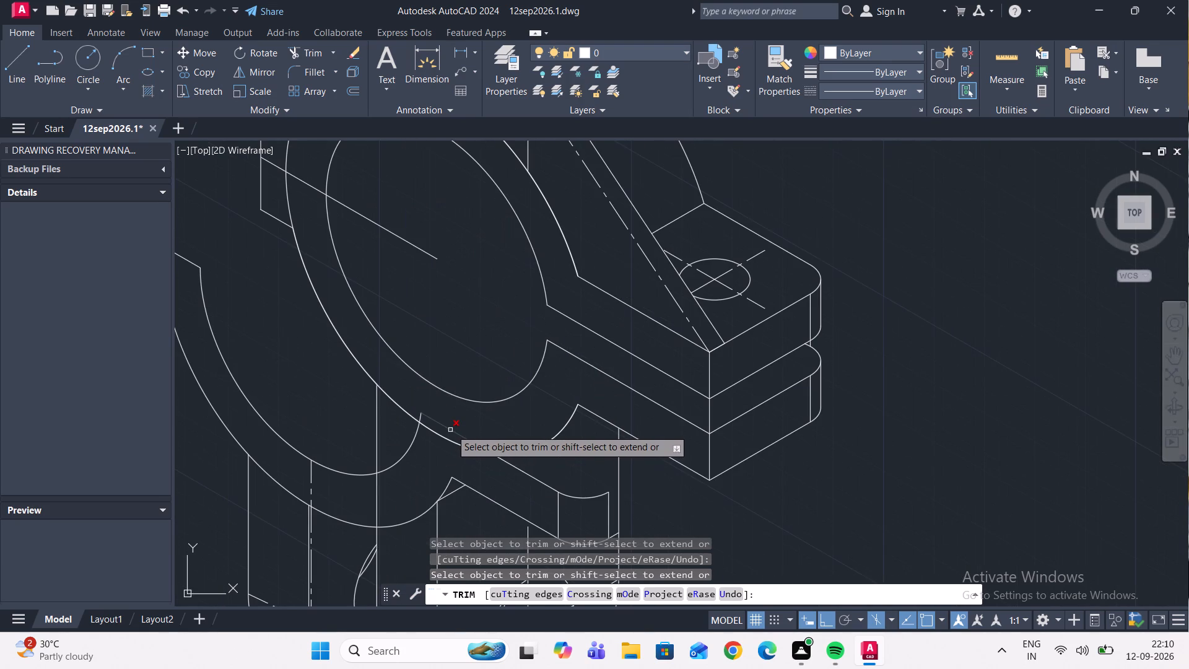
{"action": "left_click", "coordinate": [451, 429]}
{"action": "left_click", "coordinate": [419, 417]}
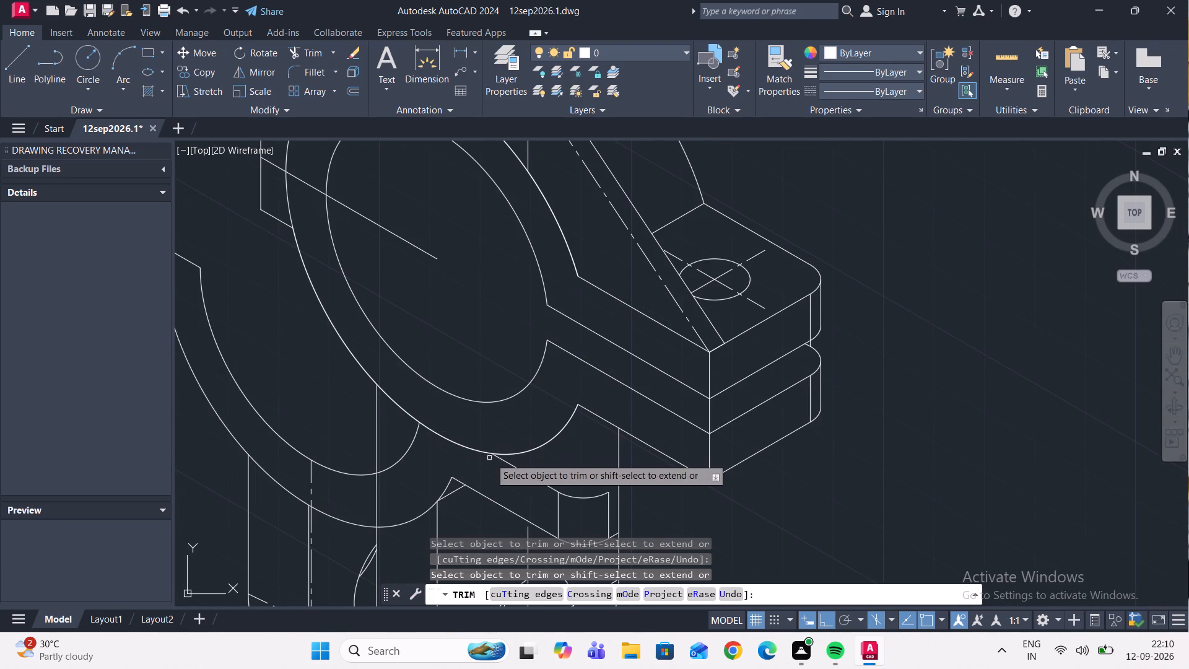
{"action": "left_click", "coordinate": [515, 465]}
{"action": "scroll", "coordinate": [539, 460], "scroll_direction": "down", "scroll_amount": 1}
{"action": "scroll", "coordinate": [536, 471], "scroll_direction": "up", "scroll_amount": 1}
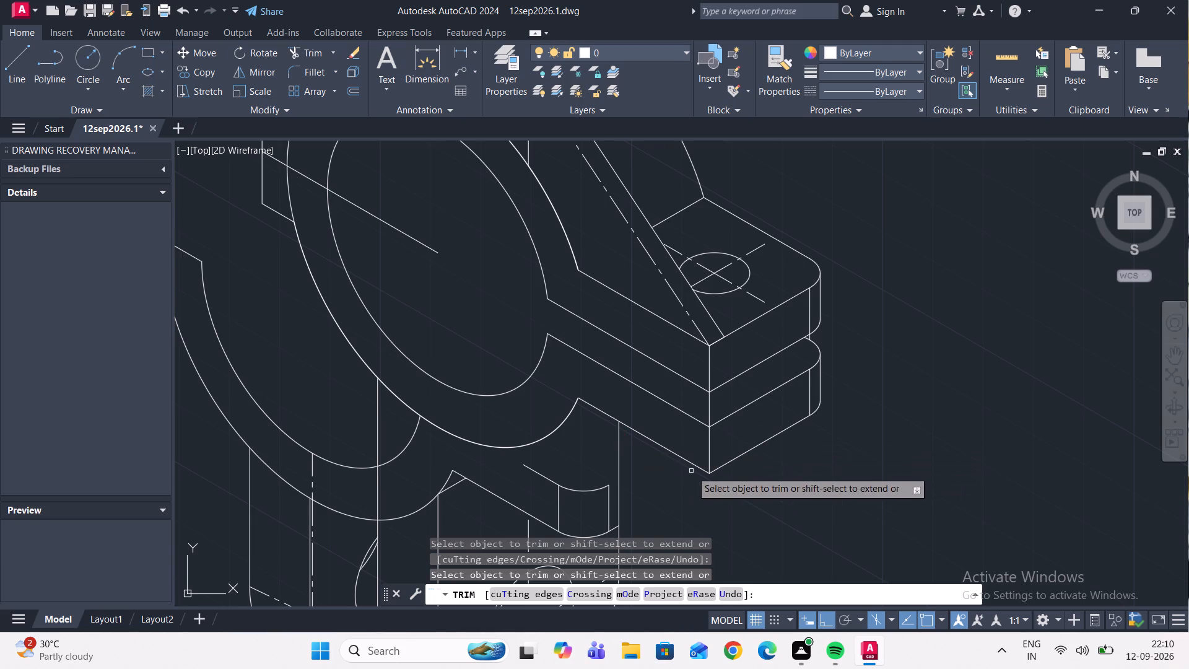
Trim the arc inside the lower lug's hole.
{"action": "scroll", "coordinate": [705, 448], "scroll_direction": "down", "scroll_amount": 2}
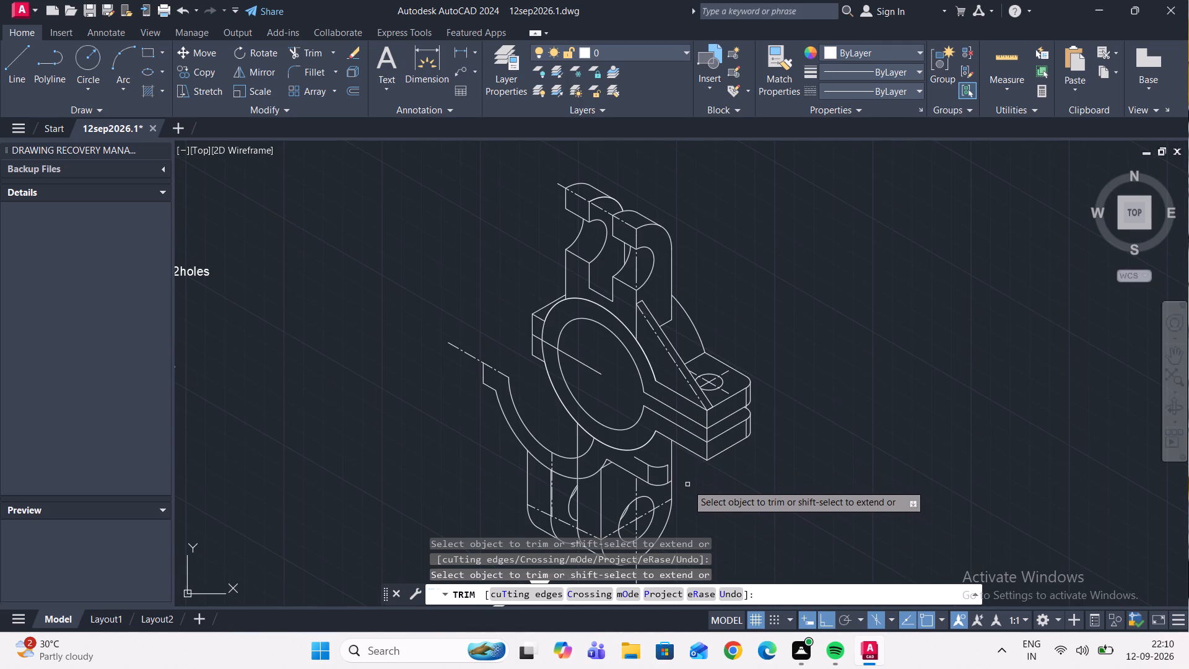
{"action": "middle_click_drag", "start_coordinate": [685, 474], "coordinate": [692, 418]}
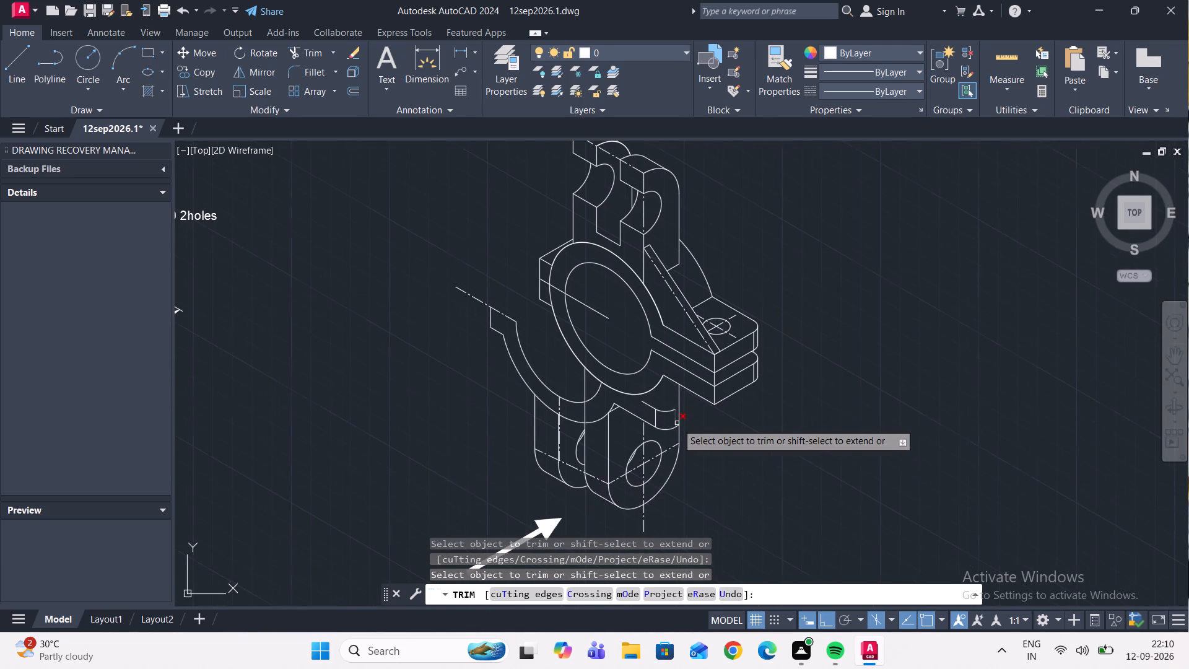
{"action": "scroll", "coordinate": [677, 423], "scroll_direction": "up", "scroll_amount": 1}
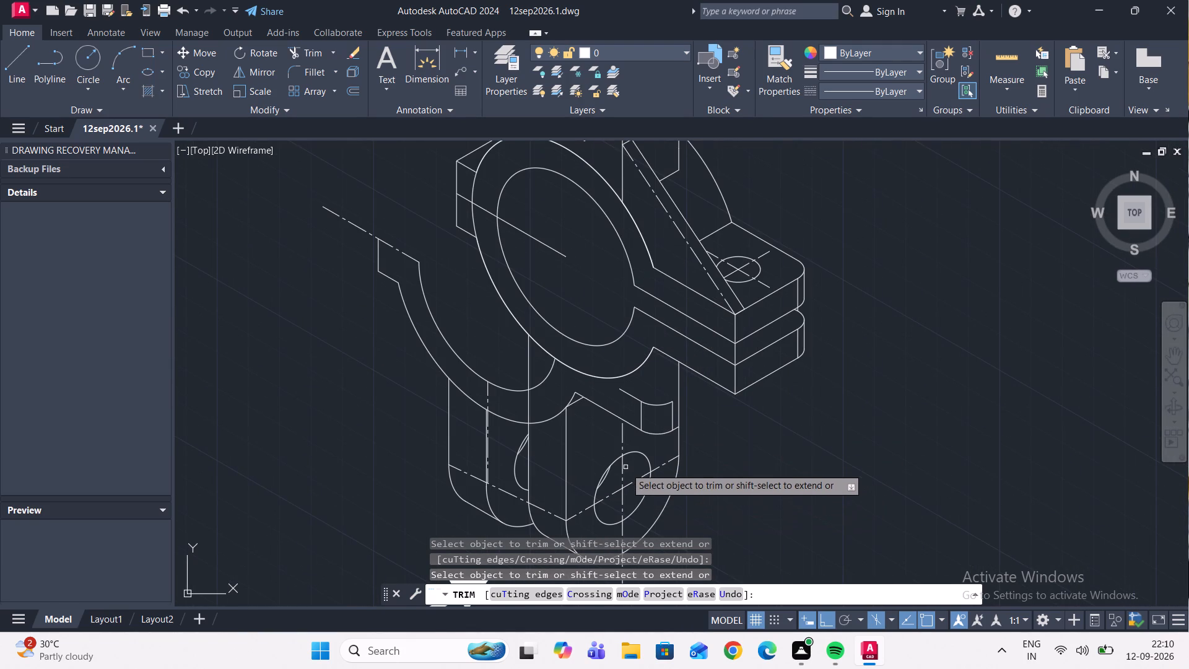
{"action": "left_click", "coordinate": [610, 493]}
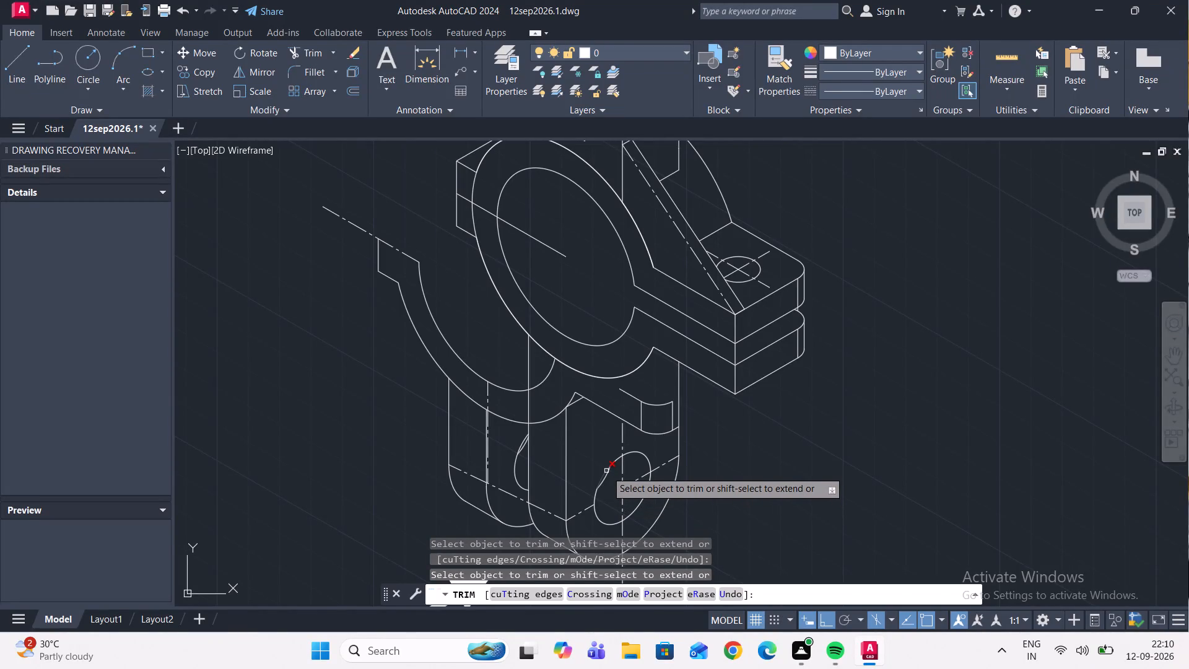
Trim away the lower front half-ring's inner and outer arcs, its end edges and the centre line at its free end.
{"action": "scroll", "coordinate": [608, 472], "scroll_direction": "down", "scroll_amount": 2}
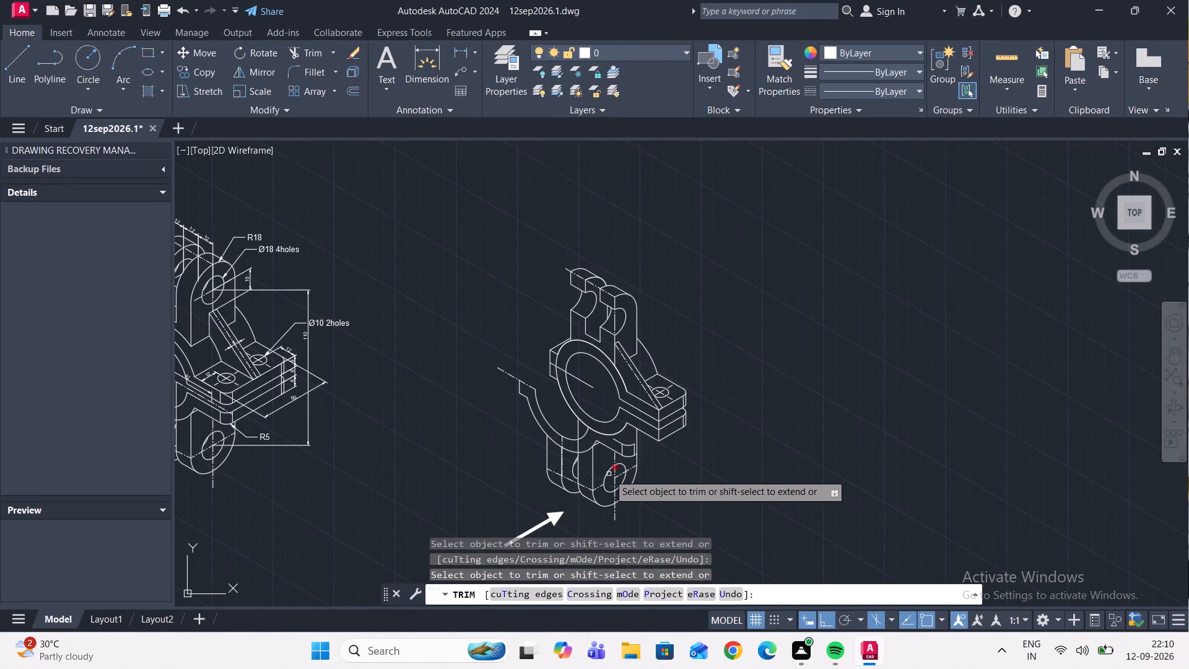
{"action": "scroll", "coordinate": [601, 471], "scroll_direction": "up", "scroll_amount": 1}
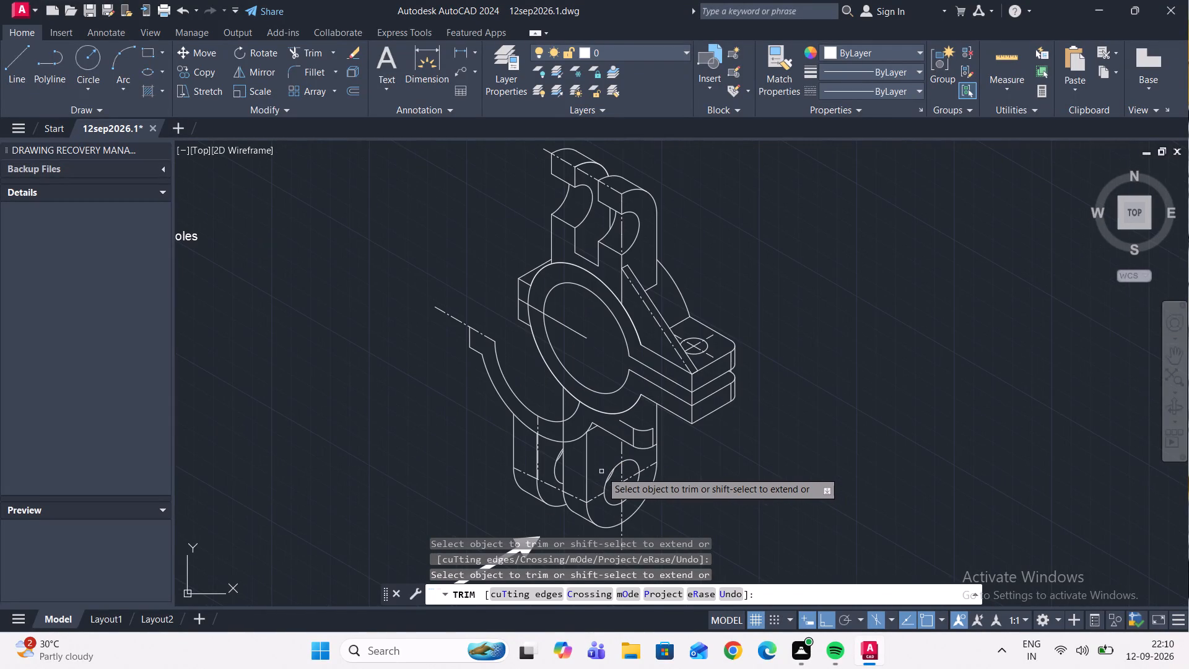
{"action": "left_click", "coordinate": [471, 343]}
{"action": "left_click", "coordinate": [476, 328]}
{"action": "left_click", "coordinate": [498, 356]}
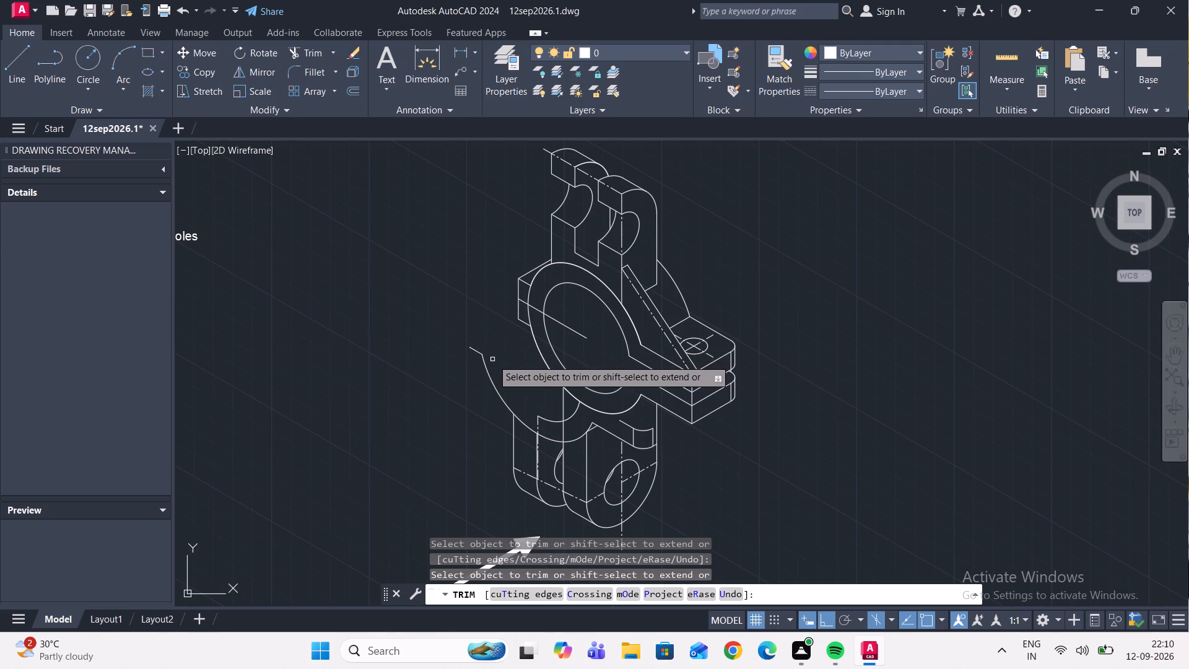
{"action": "left_click", "coordinate": [485, 367]}
{"action": "left_click", "coordinate": [478, 352]}
{"action": "scroll", "coordinate": [508, 377], "scroll_direction": "down", "scroll_amount": 2}
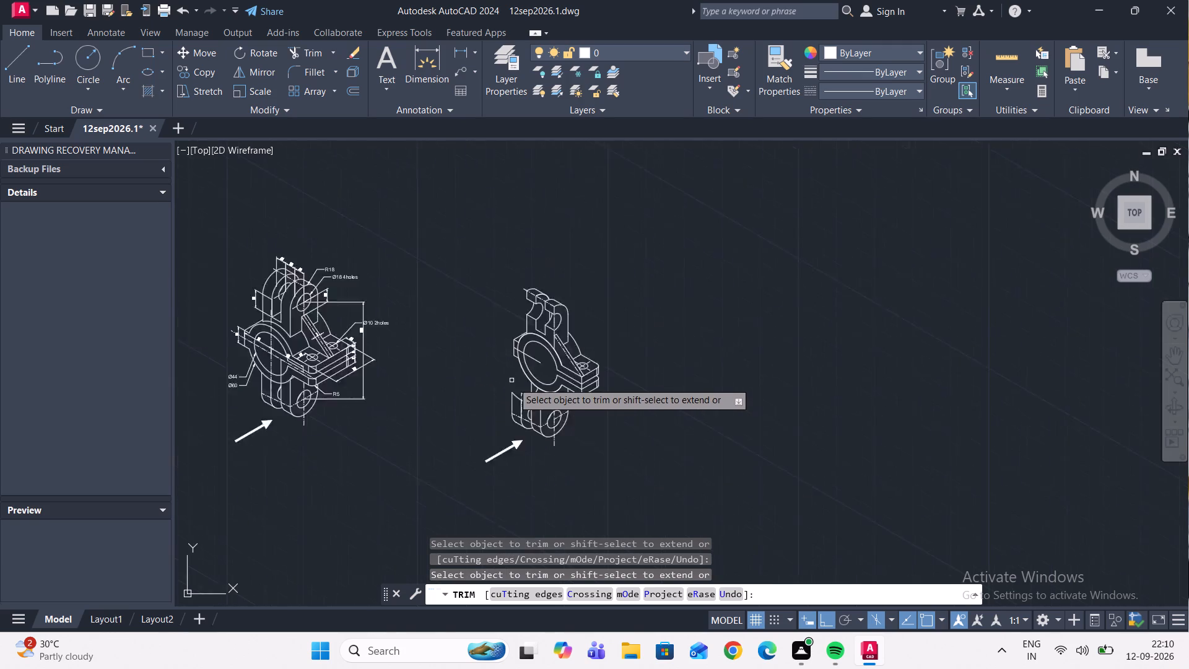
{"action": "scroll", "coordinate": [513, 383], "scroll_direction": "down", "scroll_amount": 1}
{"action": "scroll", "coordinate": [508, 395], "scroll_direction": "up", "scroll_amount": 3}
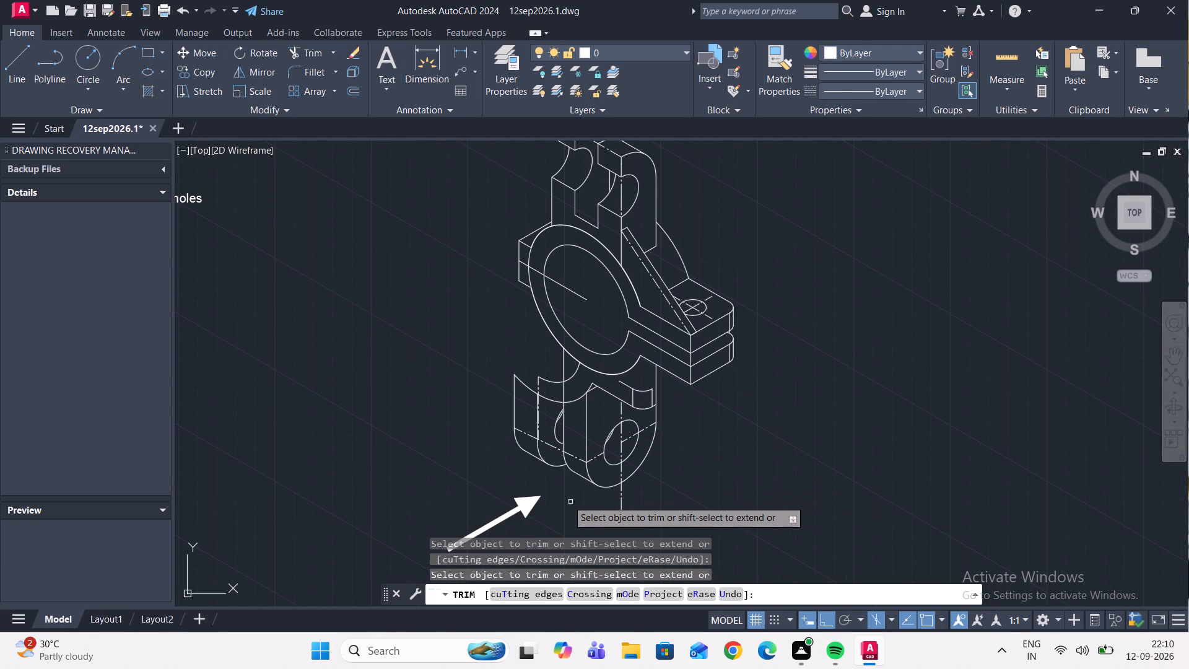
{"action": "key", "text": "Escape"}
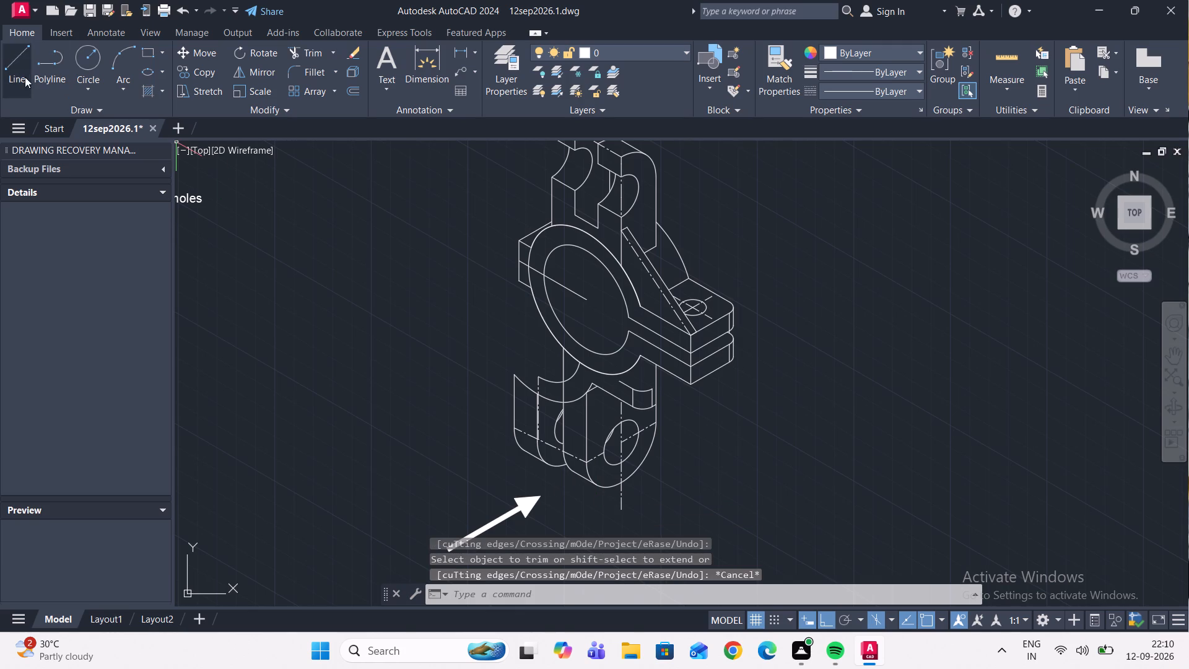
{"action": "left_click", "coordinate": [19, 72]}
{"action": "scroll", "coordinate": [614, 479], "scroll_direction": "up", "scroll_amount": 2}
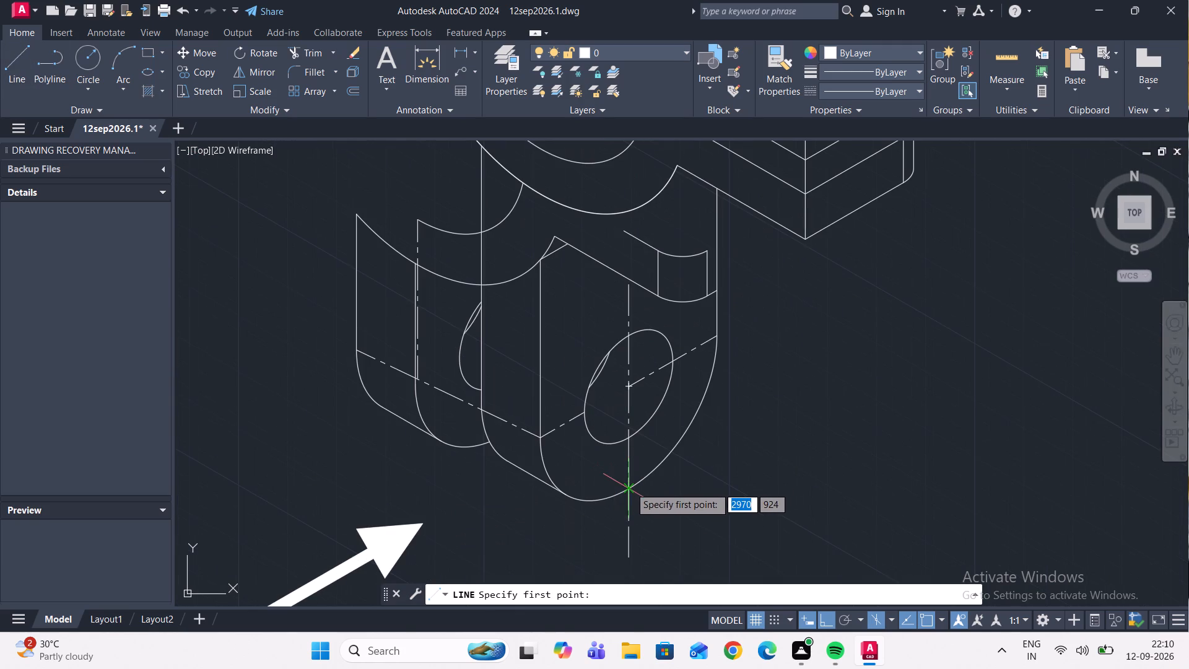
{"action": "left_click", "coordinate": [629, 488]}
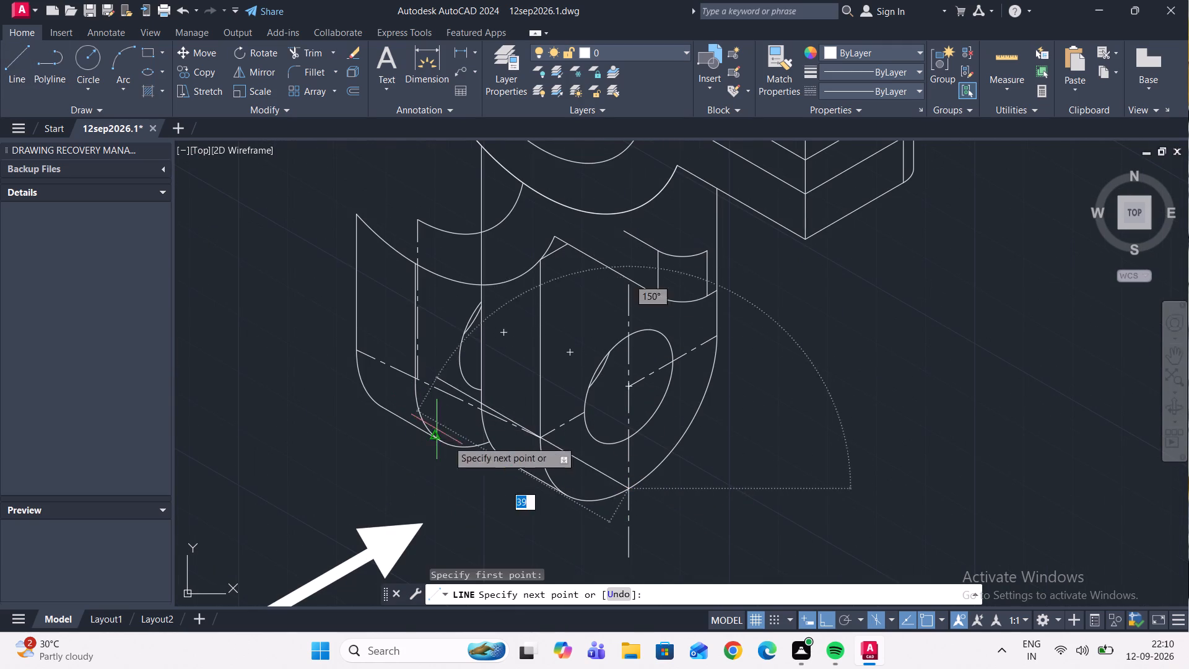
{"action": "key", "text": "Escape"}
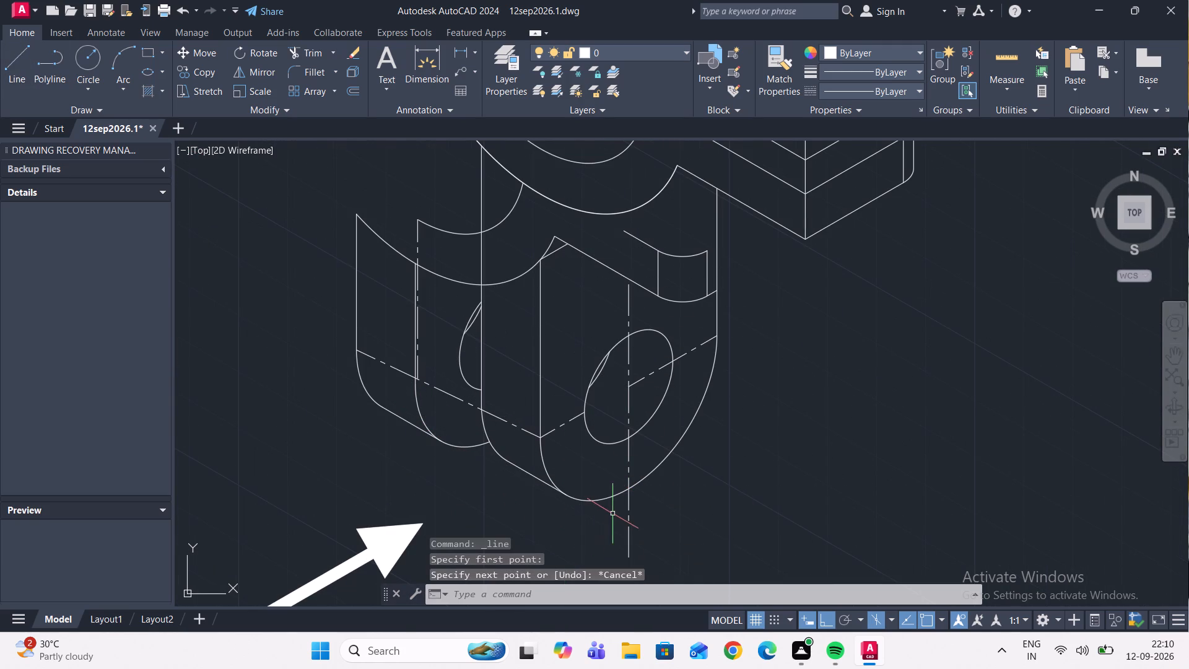
Trim away the cut half of the front lower lug's hole, its centre line and vertical edge, and the rear hole's lower arc.
{"action": "left_click", "coordinate": [294, 49]}
{"action": "left_click", "coordinate": [604, 441]}
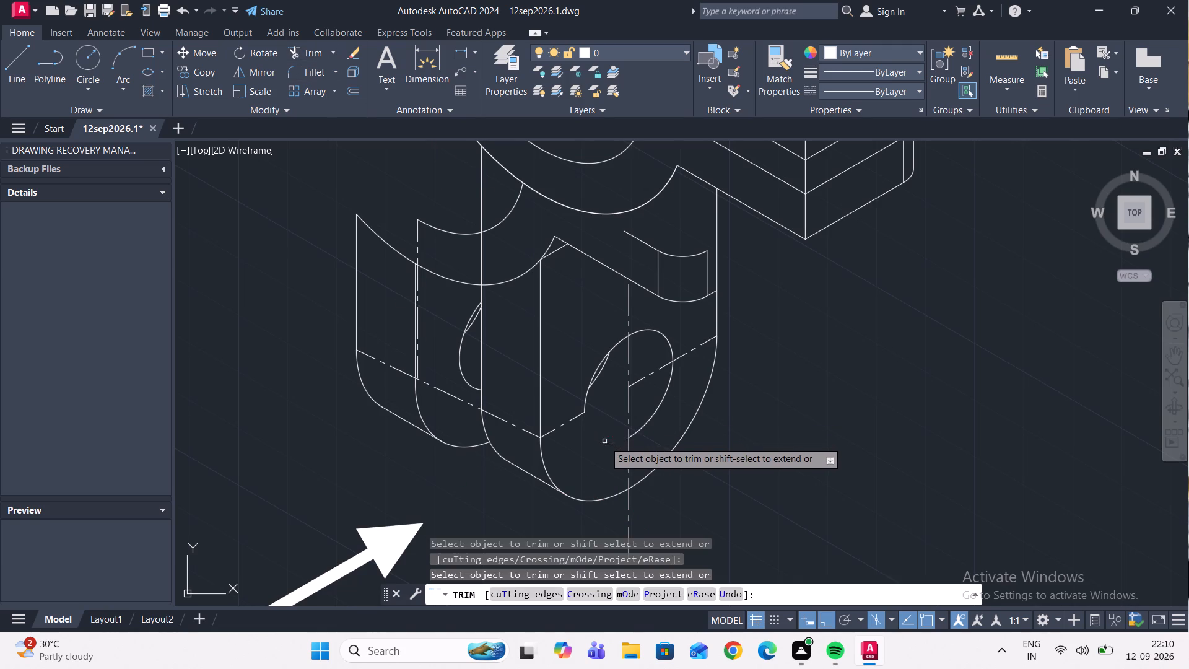
{"action": "left_click", "coordinate": [602, 359]}
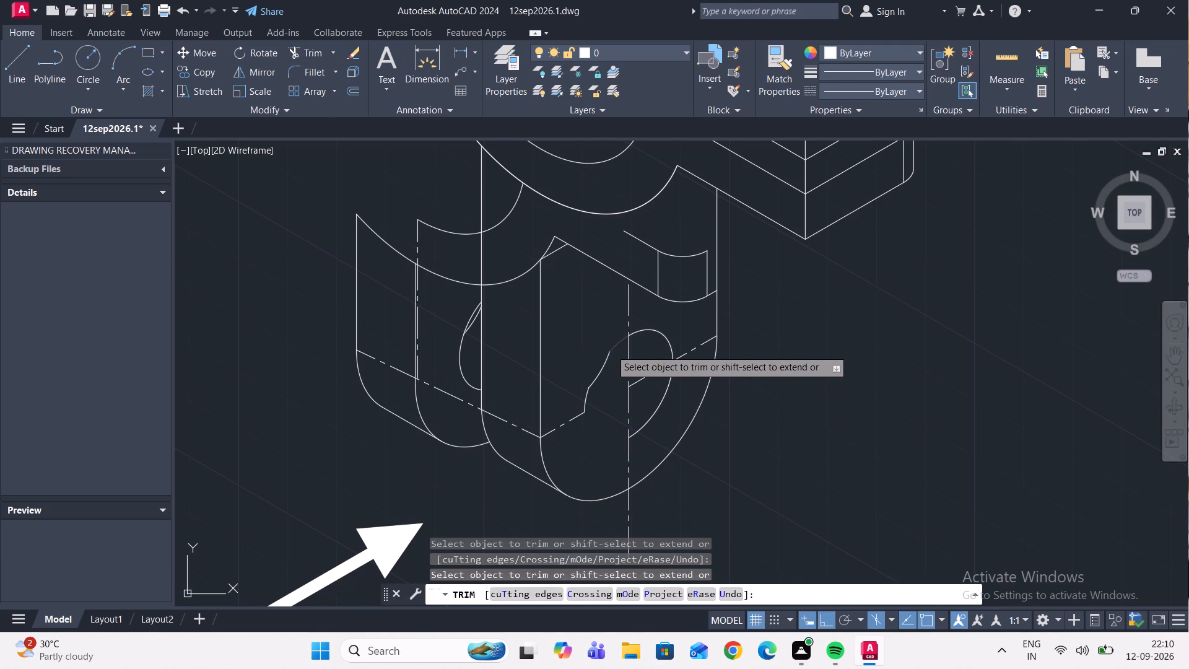
{"action": "left_click", "coordinate": [611, 349]}
{"action": "left_click", "coordinate": [602, 372]}
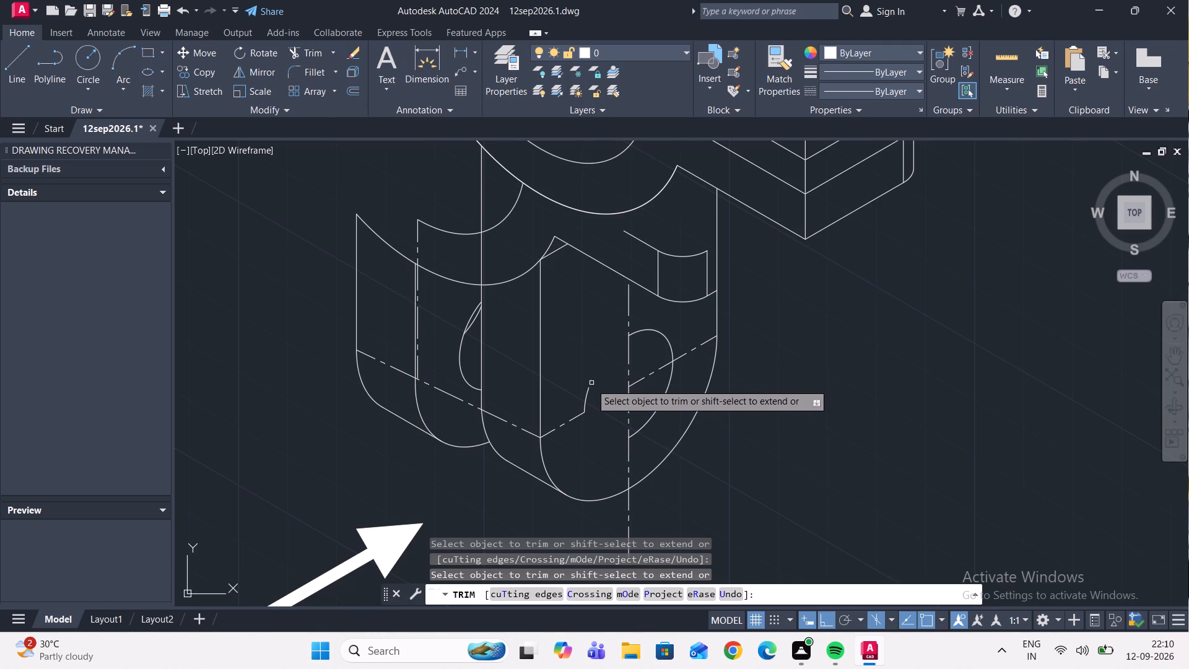
{"action": "left_click", "coordinate": [588, 396]}
{"action": "left_click", "coordinate": [577, 419]}
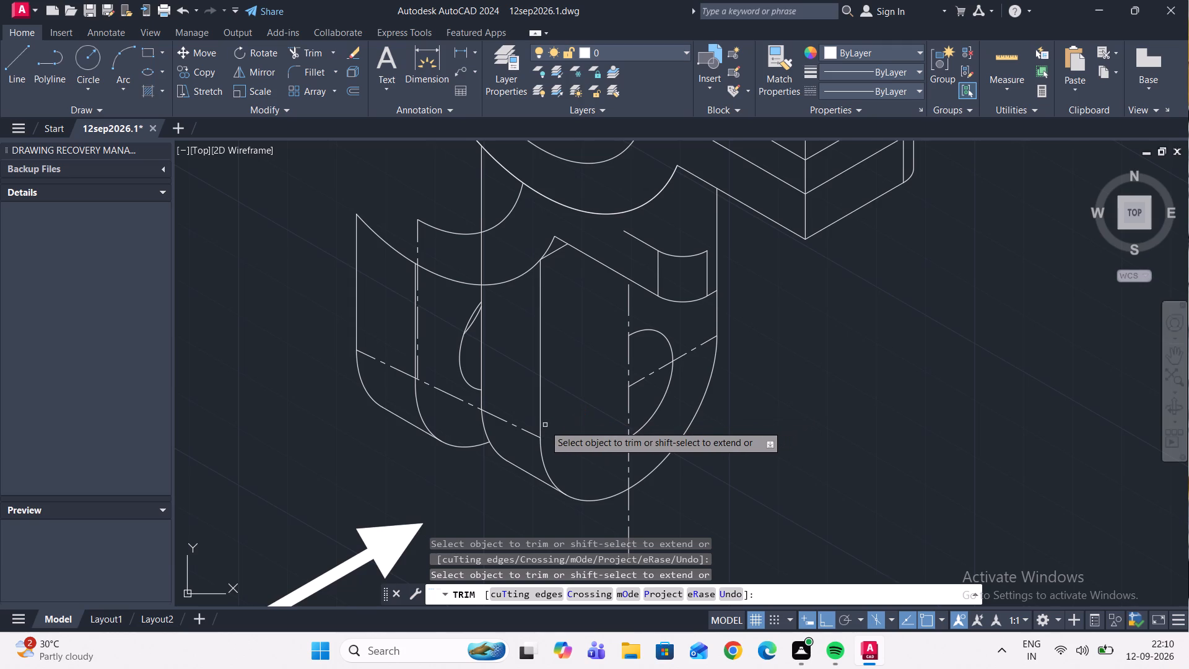
{"action": "left_click", "coordinate": [539, 420]}
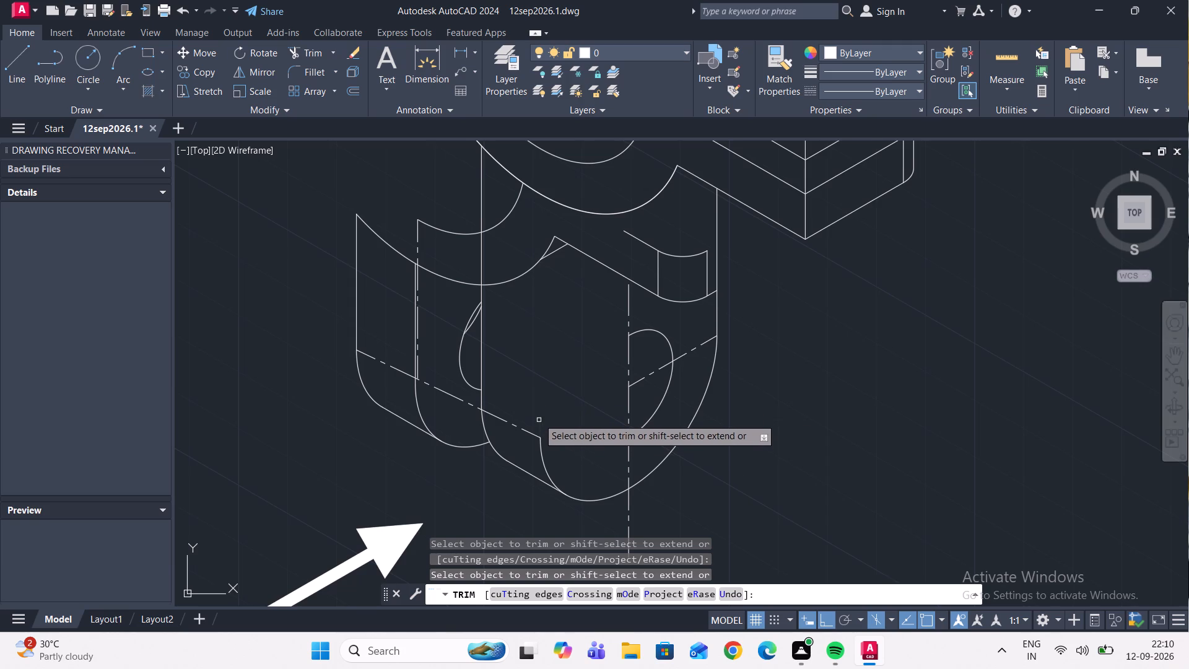
{"action": "left_click", "coordinate": [481, 390]}
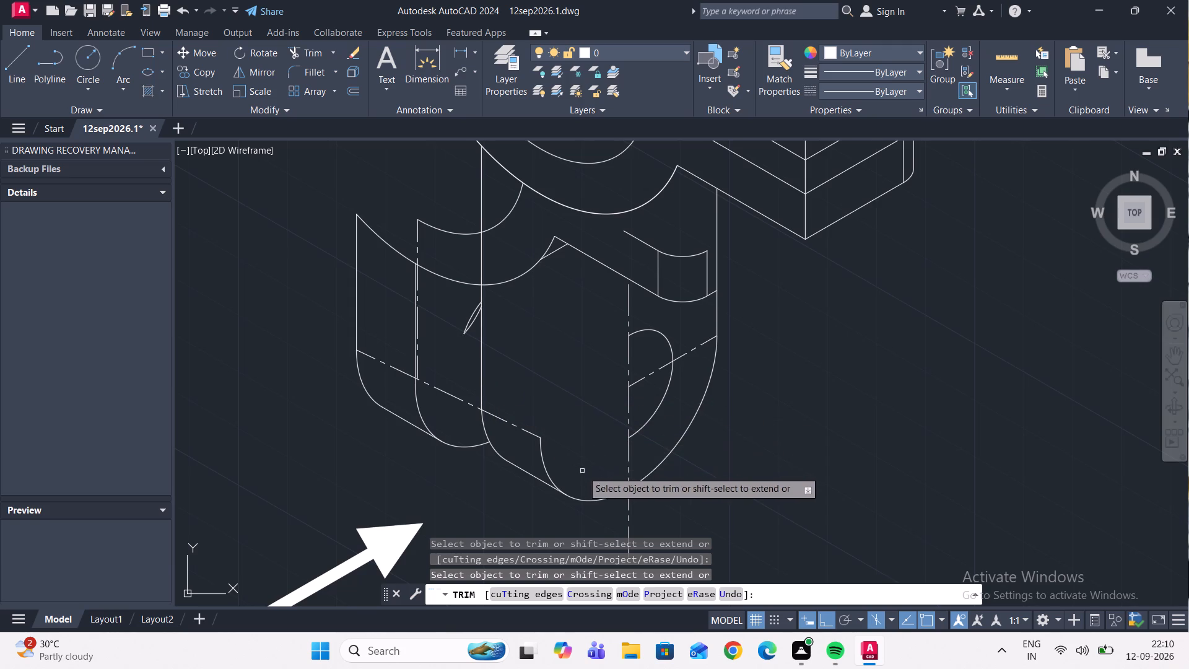
{"action": "key", "text": "Escape"}
Copy the remaining half arc of the front lower lug's hole 12 units back along the 150° isometric axis.
{"action": "scroll", "coordinate": [655, 429], "scroll_direction": "up", "scroll_amount": 1}
{"action": "left_click_drag", "start_coordinate": [655, 429], "coordinate": [653, 427]}
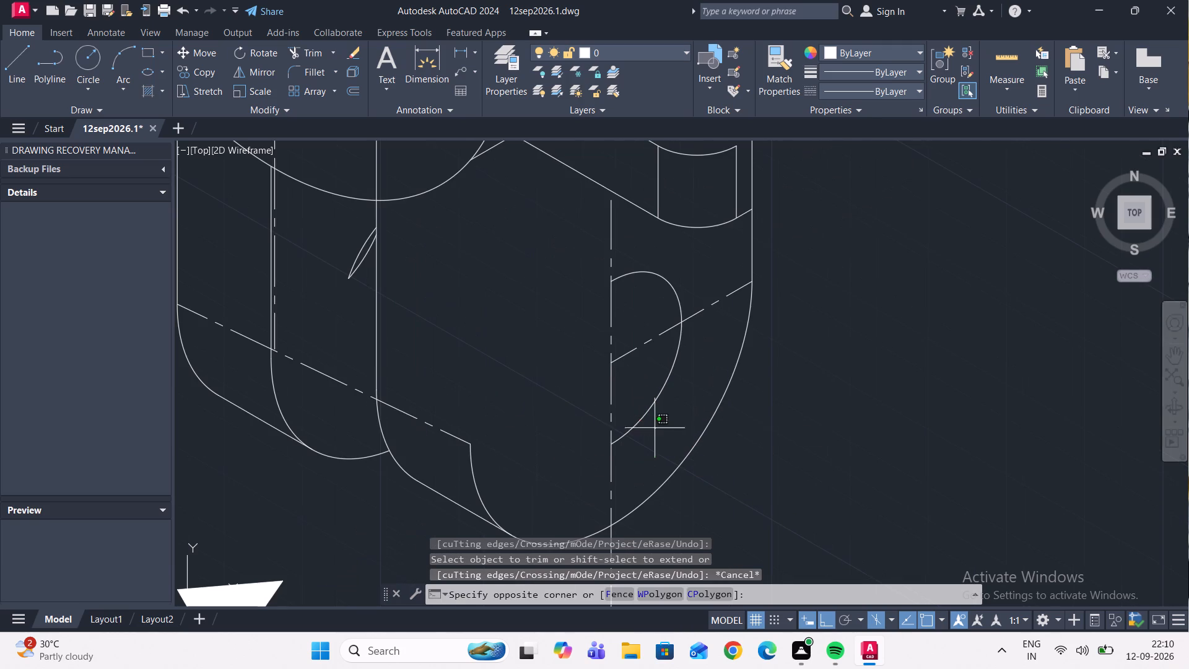
{"action": "left_click_drag", "start_coordinate": [653, 427], "coordinate": [650, 423]}
{"action": "left_click", "coordinate": [633, 410]}
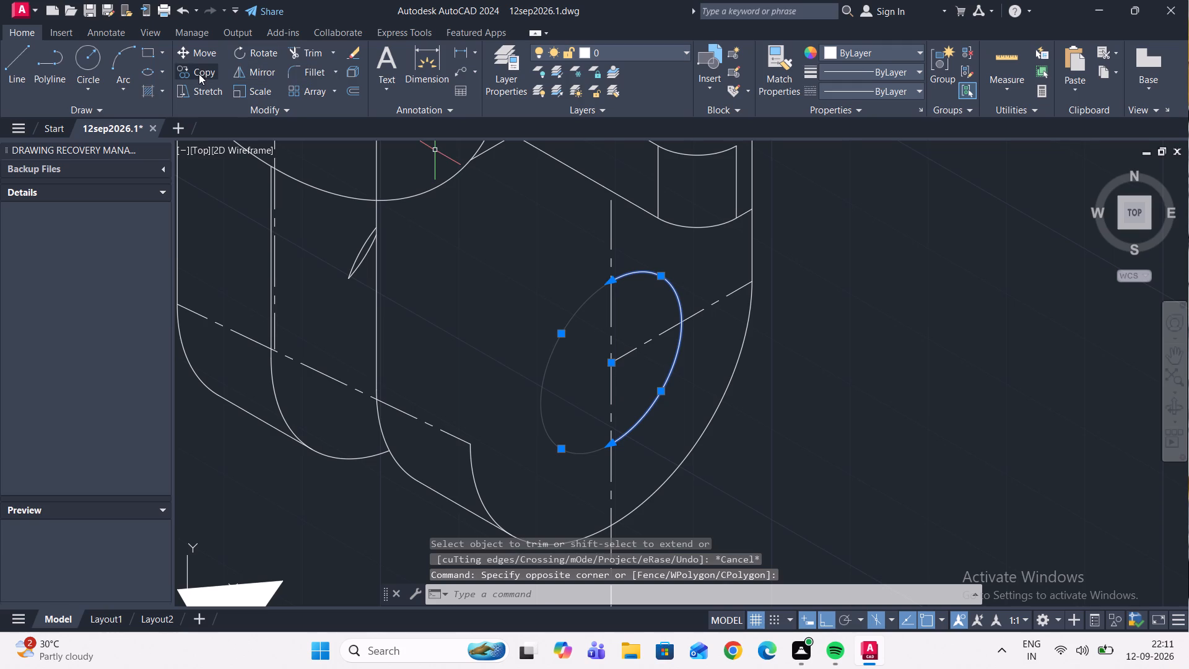
{"action": "left_click", "coordinate": [199, 74]}
{"action": "left_click", "coordinate": [607, 362]}
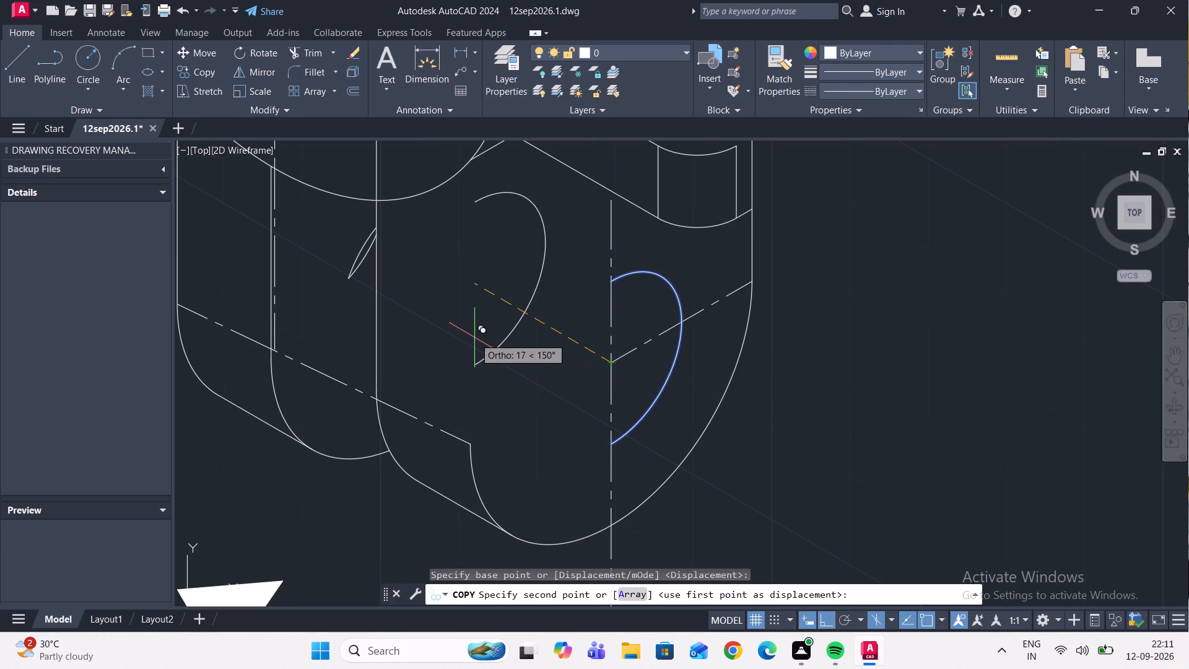
{"action": "type", "text": "12"}
{"action": "key", "text": "Return"}
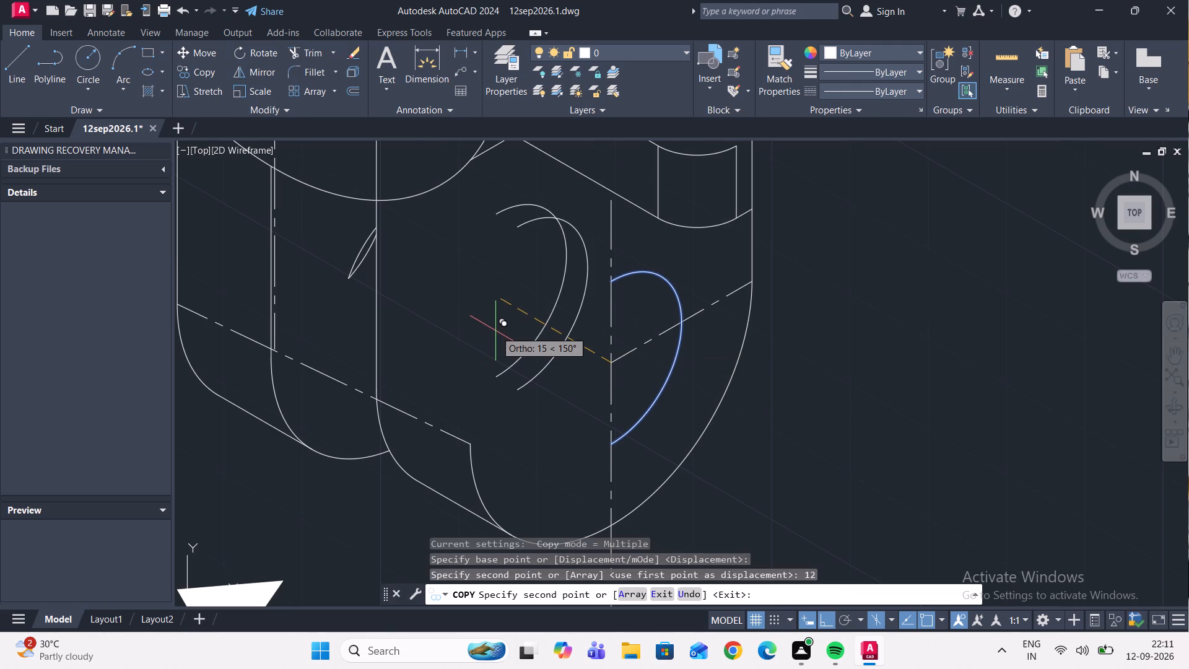
{"action": "key", "text": "Escape"}
Draw a line joining the upper ends of the copied and original hole arcs.
{"action": "scroll", "coordinate": [568, 303], "scroll_direction": "down", "scroll_amount": 1}
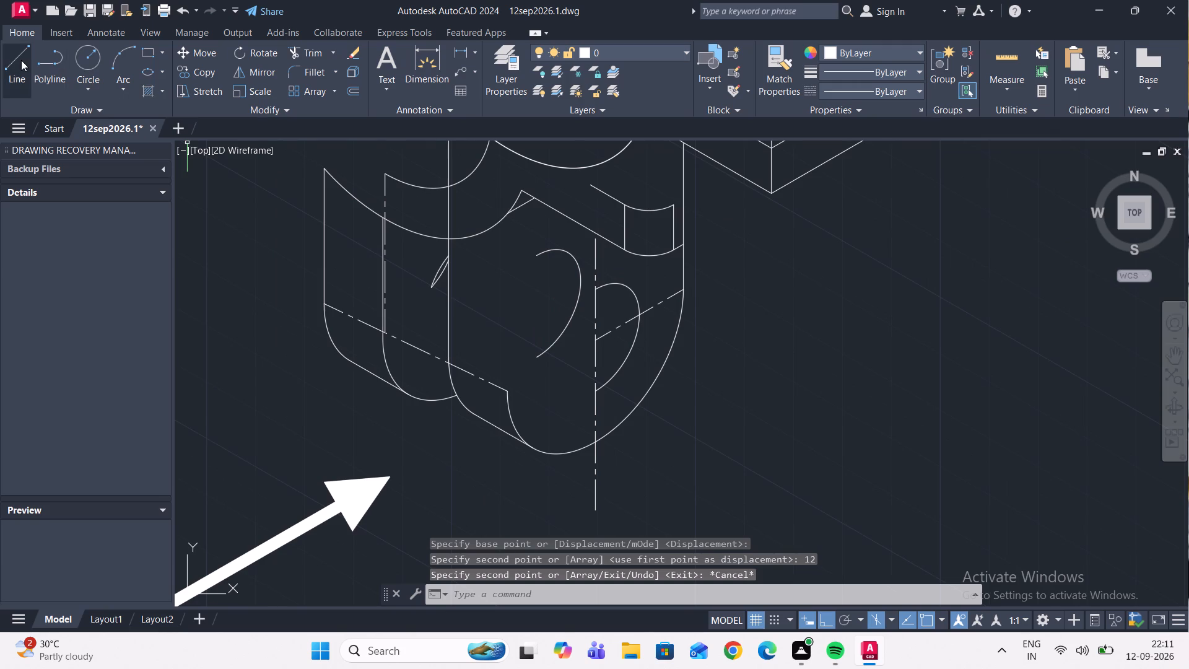
{"action": "left_click", "coordinate": [17, 59]}
{"action": "scroll", "coordinate": [537, 259], "scroll_direction": "up", "scroll_amount": 1}
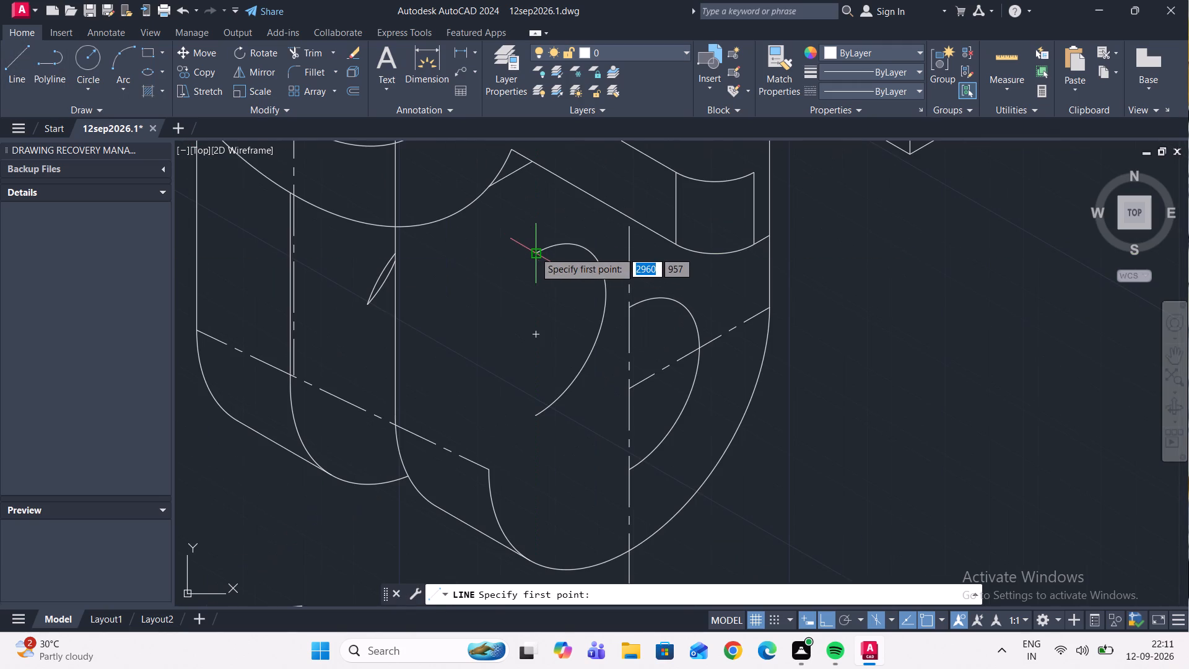
{"action": "left_click", "coordinate": [534, 251]}
{"action": "left_click", "coordinate": [630, 303]}
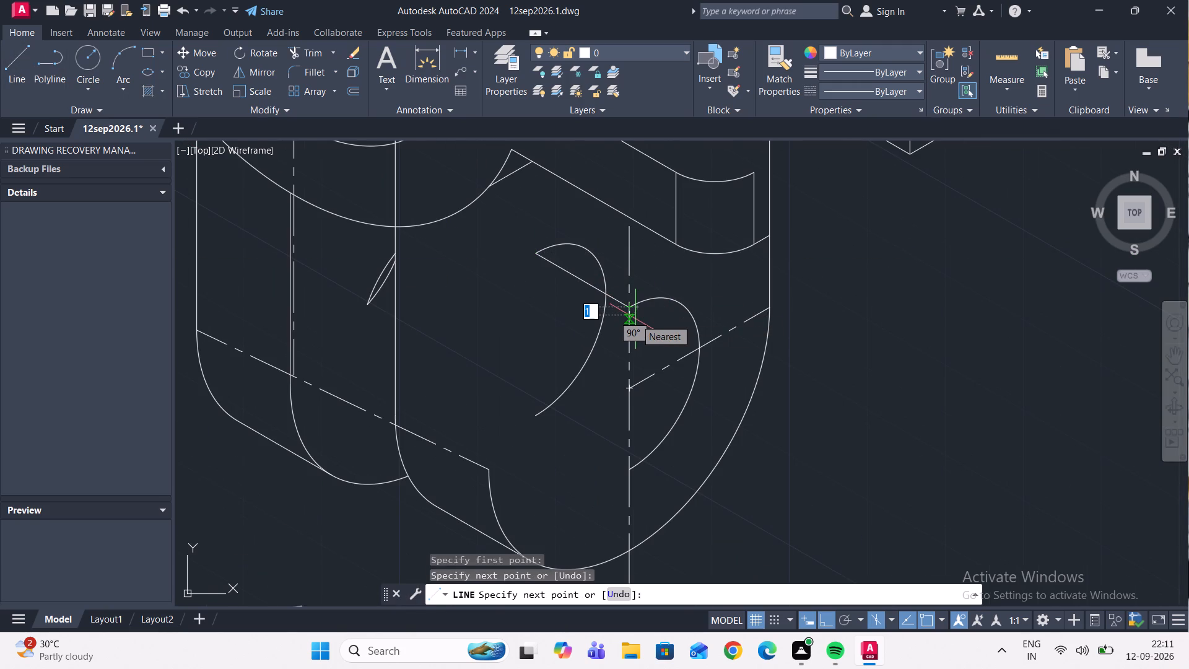
{"action": "scroll", "coordinate": [635, 319], "scroll_direction": "up", "scroll_amount": 1}
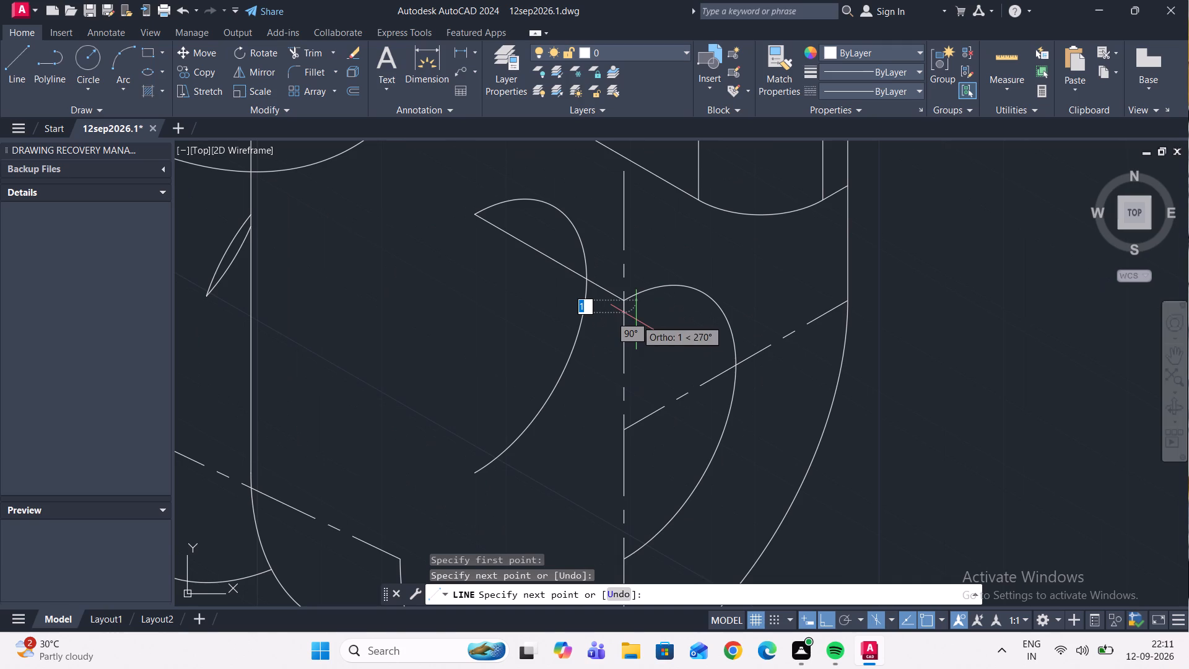
{"action": "key", "text": "Escape"}
Trim the part of the copied hole arc above the new upper connecting line.
{"action": "left_click", "coordinate": [307, 55]}
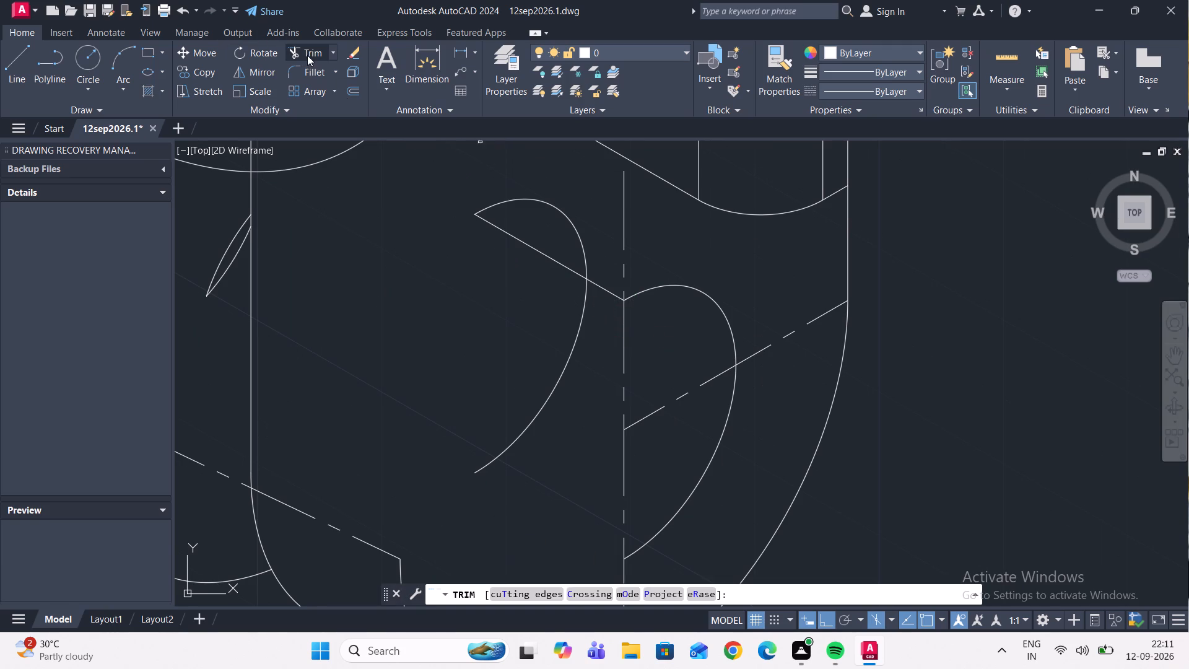
{"action": "left_click", "coordinate": [579, 240]}
{"action": "scroll", "coordinate": [580, 239], "scroll_direction": "down", "scroll_amount": 2}
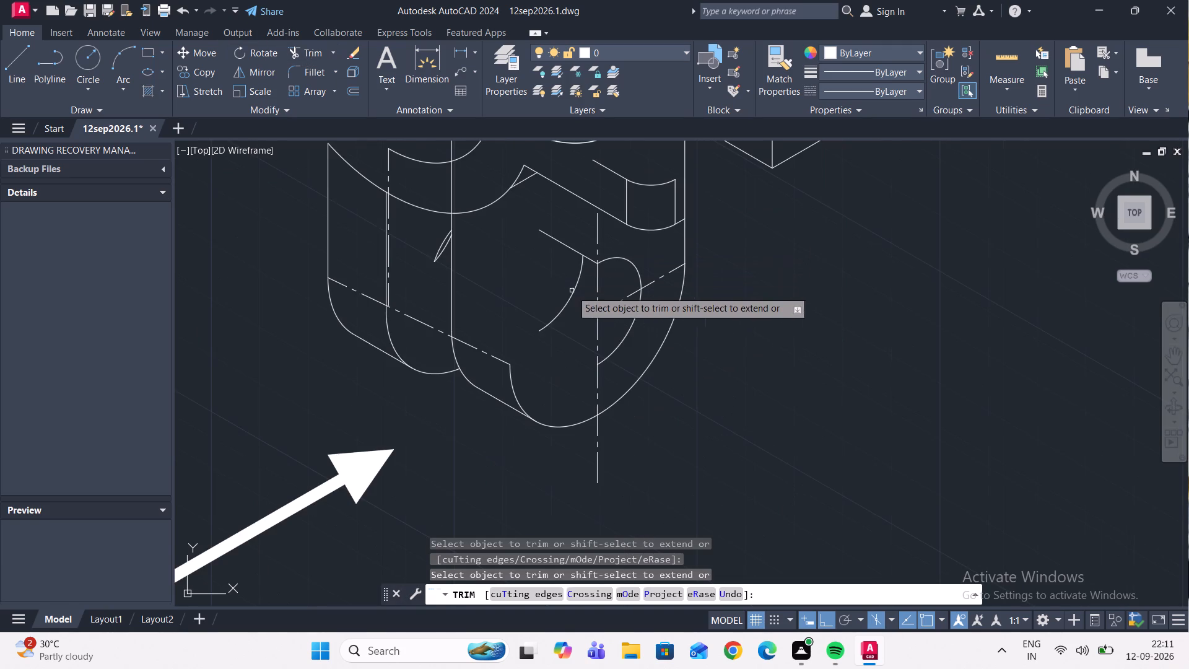
Draw a line joining the lower ends of the original and copied hole arcs.
{"action": "left_click", "coordinate": [21, 67]}
{"action": "scroll", "coordinate": [591, 349], "scroll_direction": "up", "scroll_amount": 2}
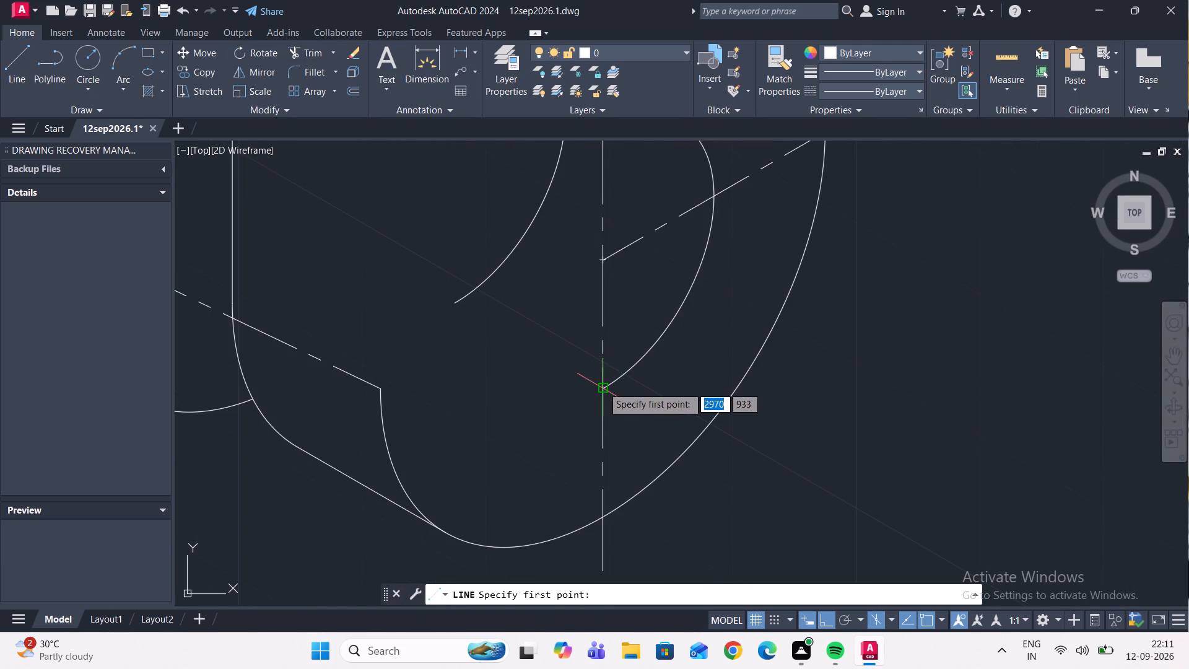
{"action": "left_click", "coordinate": [603, 387]}
{"action": "left_click", "coordinate": [453, 304]}
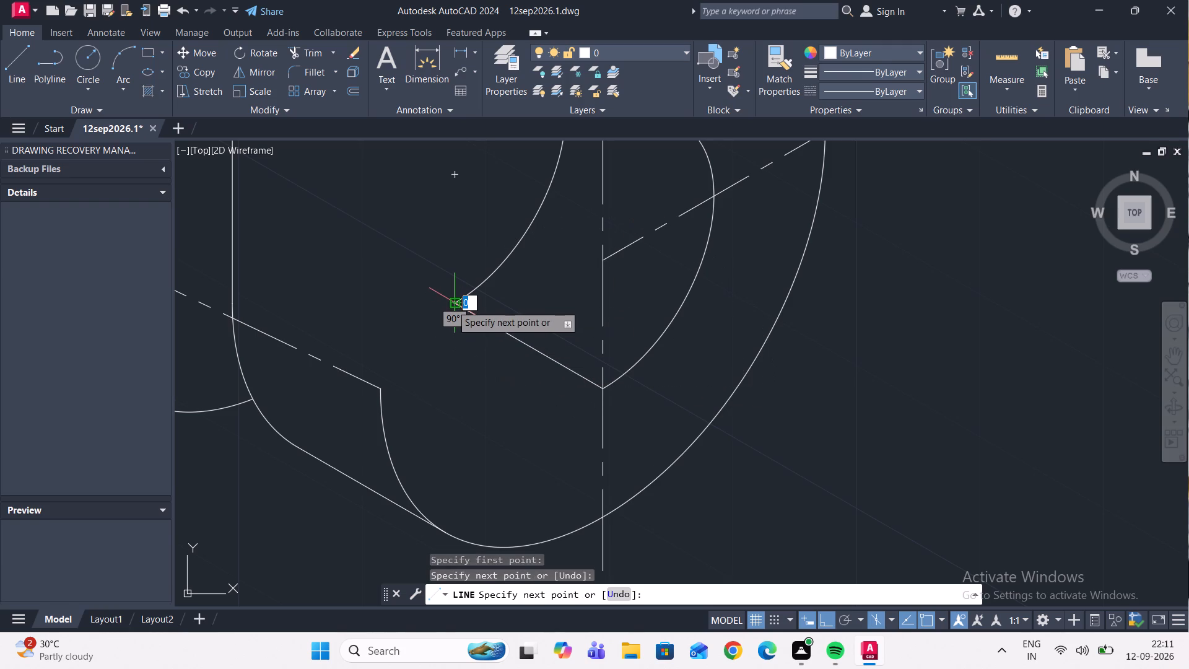
{"action": "key", "text": "Escape"}
{"action": "scroll", "coordinate": [611, 371], "scroll_direction": "down", "scroll_amount": 2}
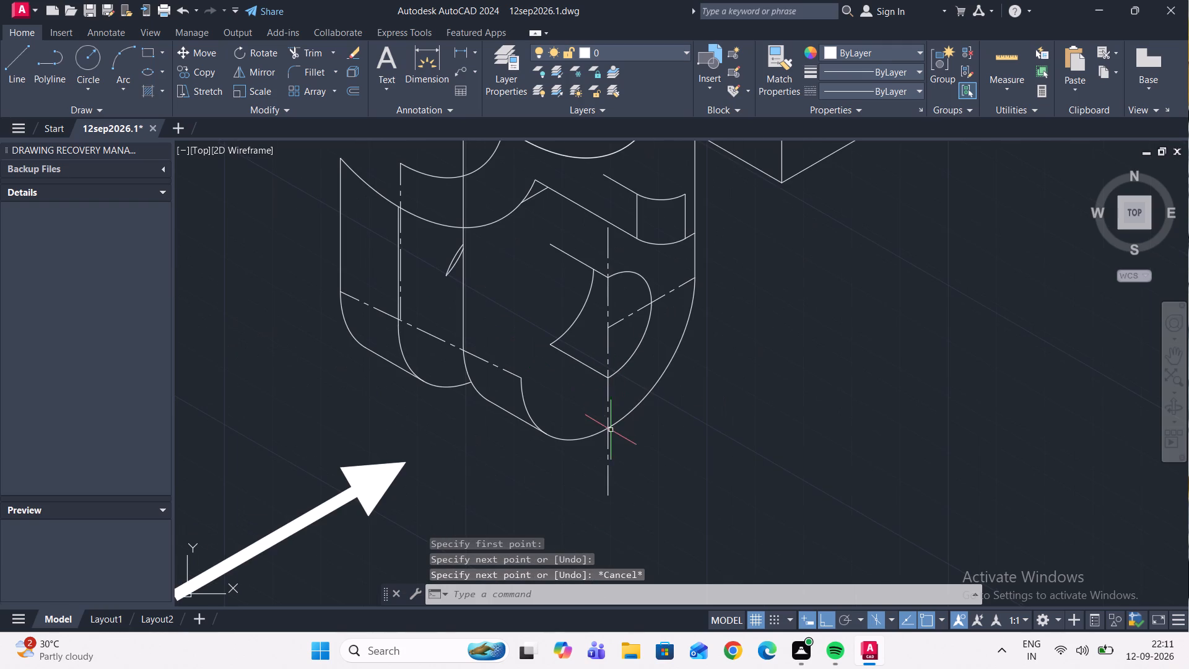
Outline the cut face below the hole with lines down to the lug's outline, 12 units back at 150°, and up to the copied arc.
{"action": "left_click", "coordinate": [22, 64]}
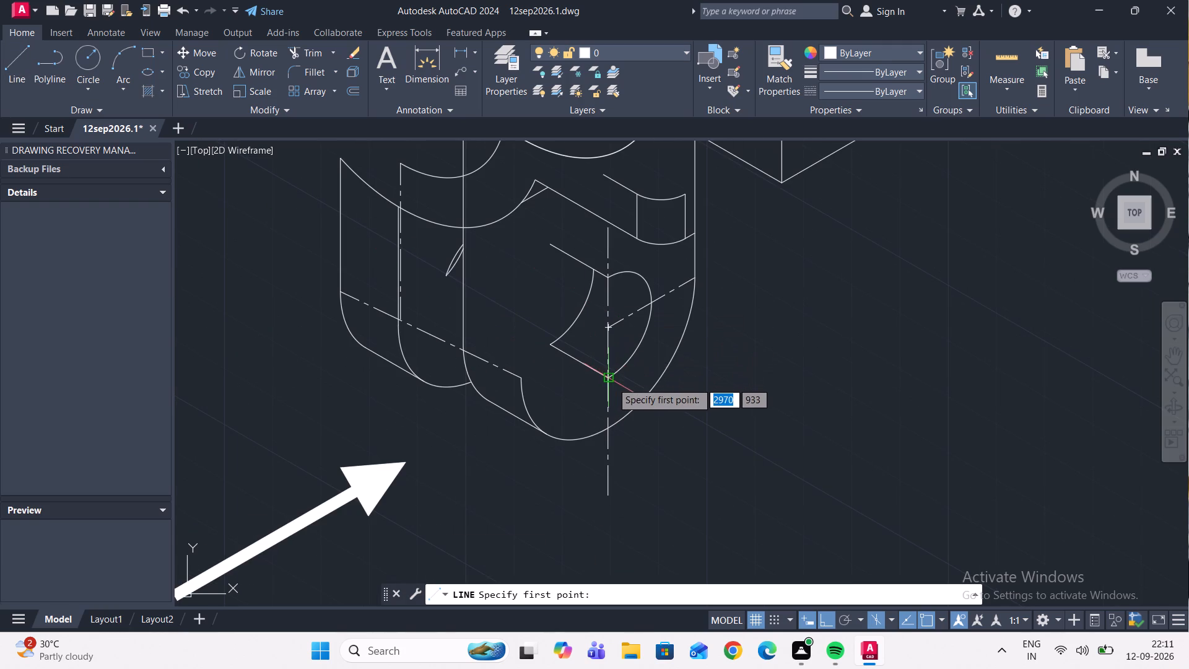
{"action": "left_click", "coordinate": [607, 380]}
{"action": "left_click", "coordinate": [604, 427]}
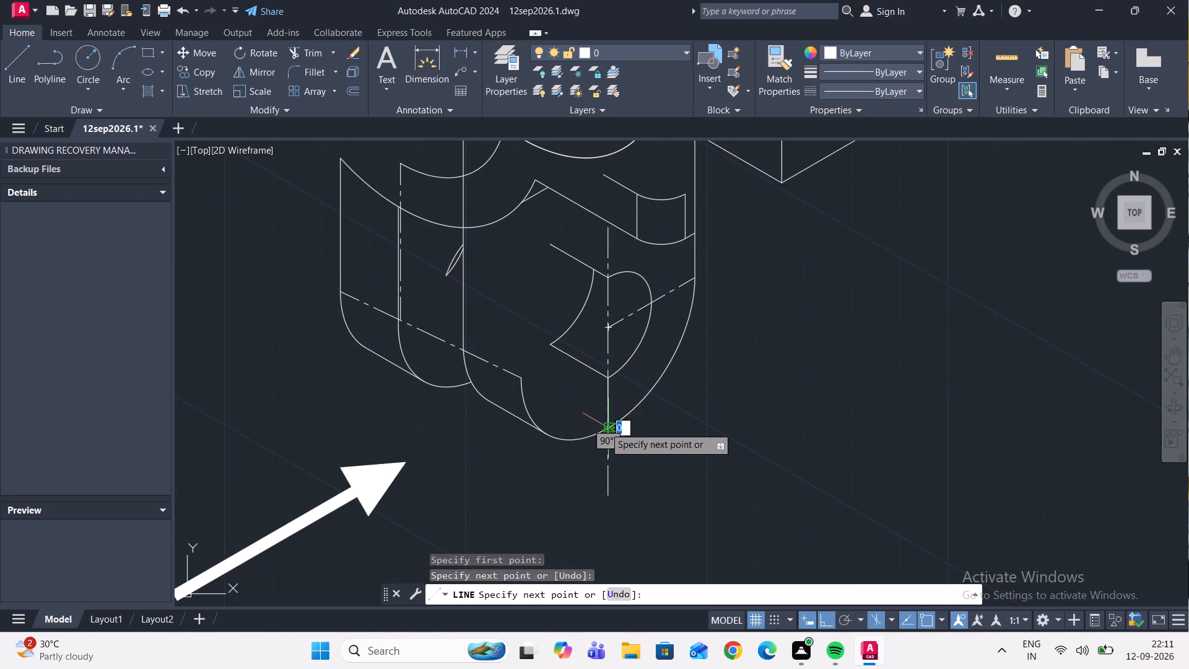
{"action": "left_click", "coordinate": [547, 379]}
{"action": "left_click", "coordinate": [551, 344]}
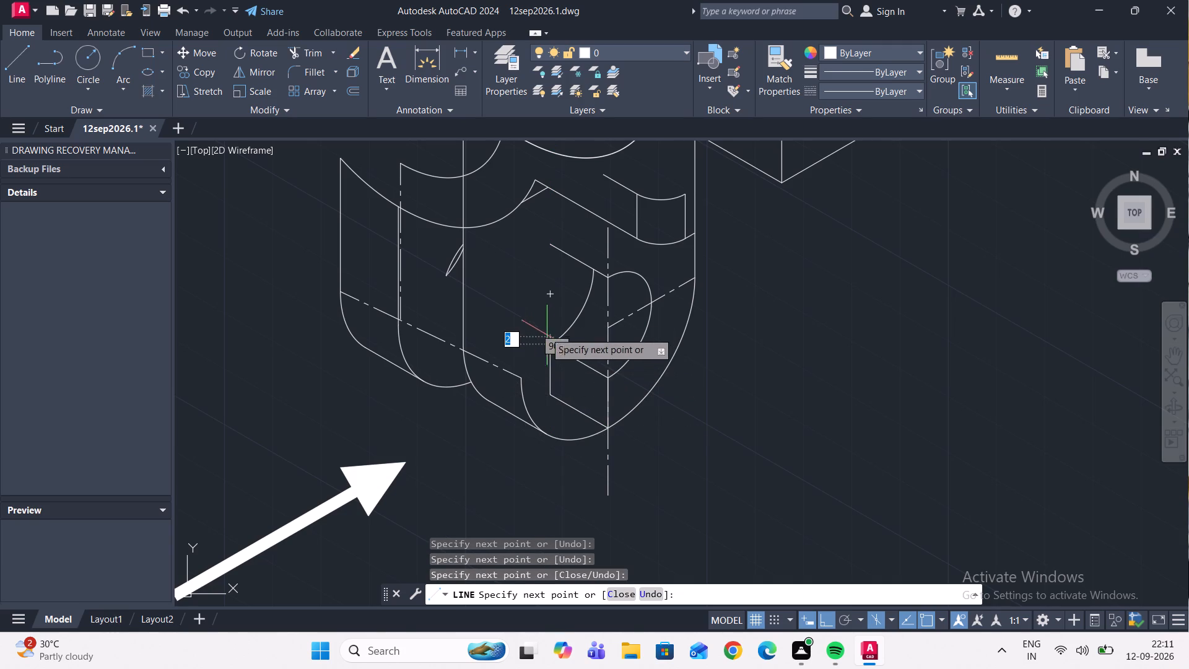
{"action": "key", "text": "Escape"}
Trim away the front lug's bottom arc, side arc and lower slanted edge beyond the new cut face.
{"action": "scroll", "coordinate": [599, 345], "scroll_direction": "down", "scroll_amount": 2}
{"action": "middle_click_drag", "start_coordinate": [595, 328], "coordinate": [642, 368]}
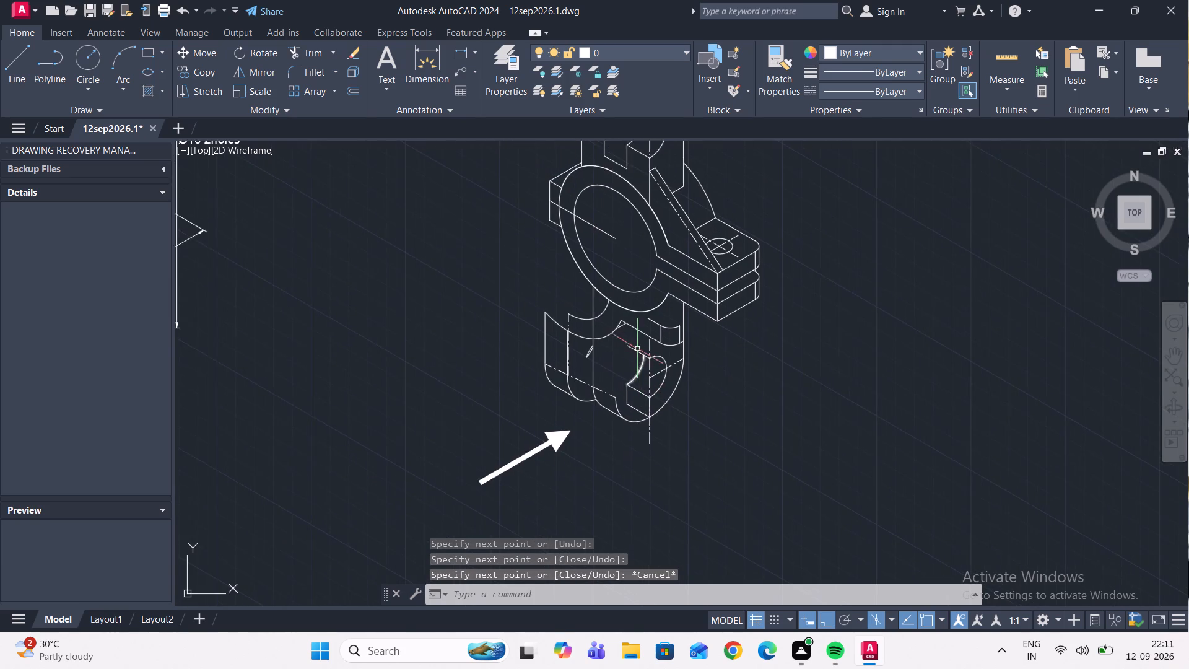
{"action": "scroll", "coordinate": [638, 346], "scroll_direction": "up", "scroll_amount": 2}
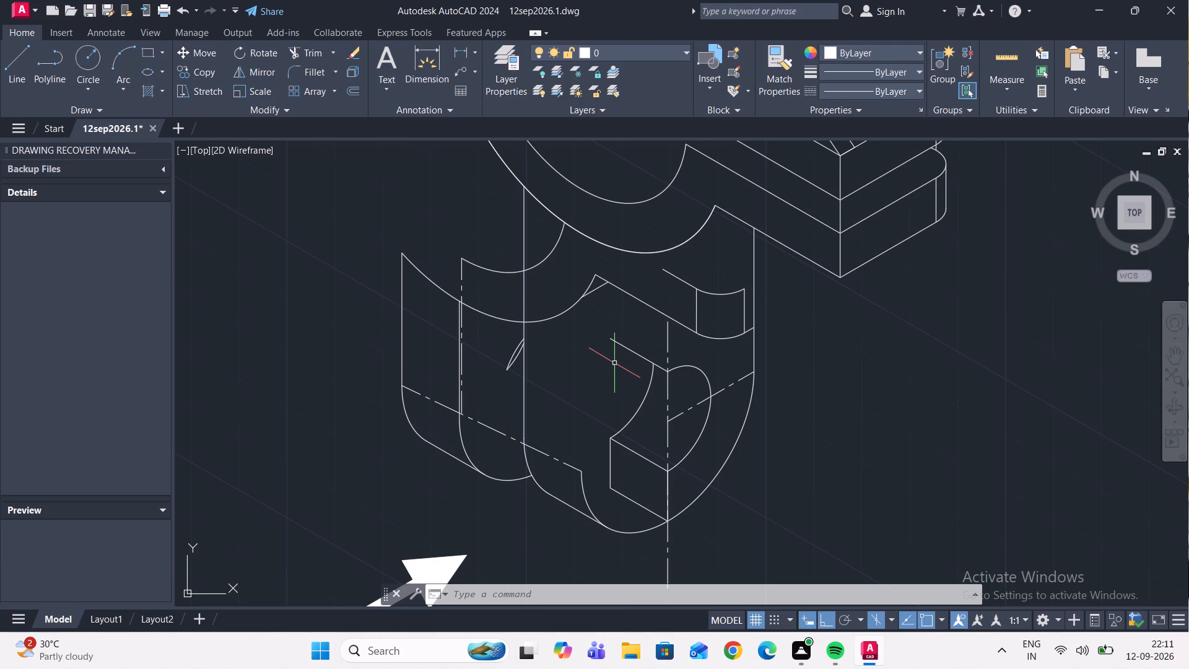
{"action": "scroll", "coordinate": [619, 359], "scroll_direction": "down", "scroll_amount": 1}
{"action": "scroll", "coordinate": [614, 457], "scroll_direction": "up", "scroll_amount": 1}
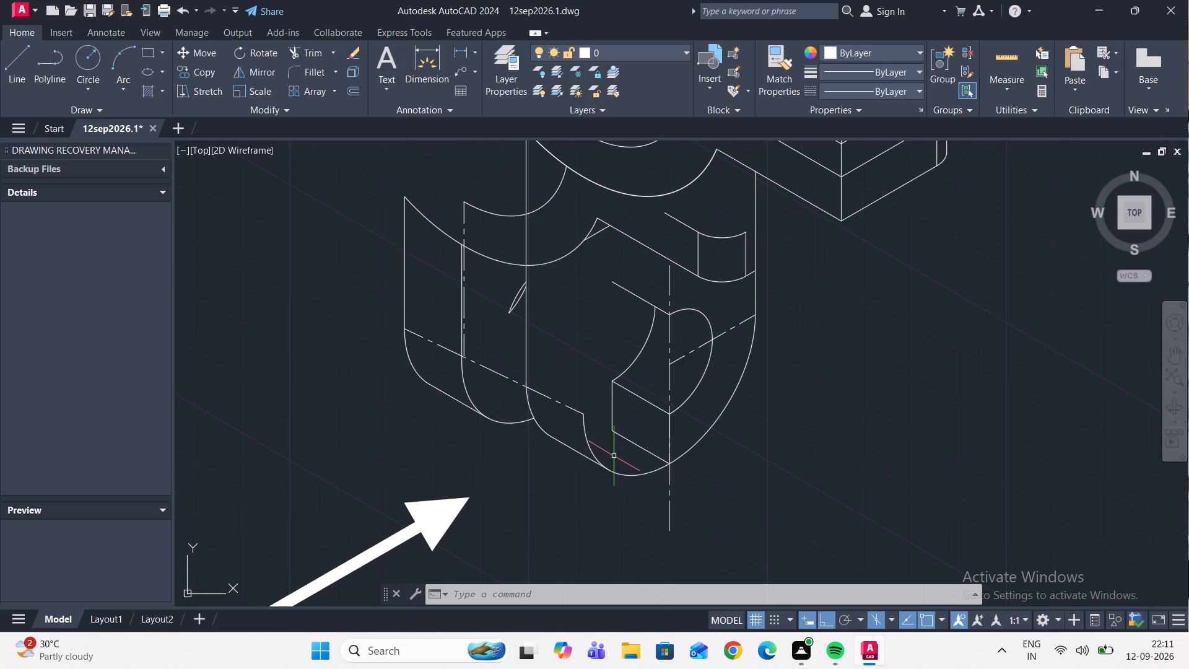
{"action": "left_click", "coordinate": [313, 50]}
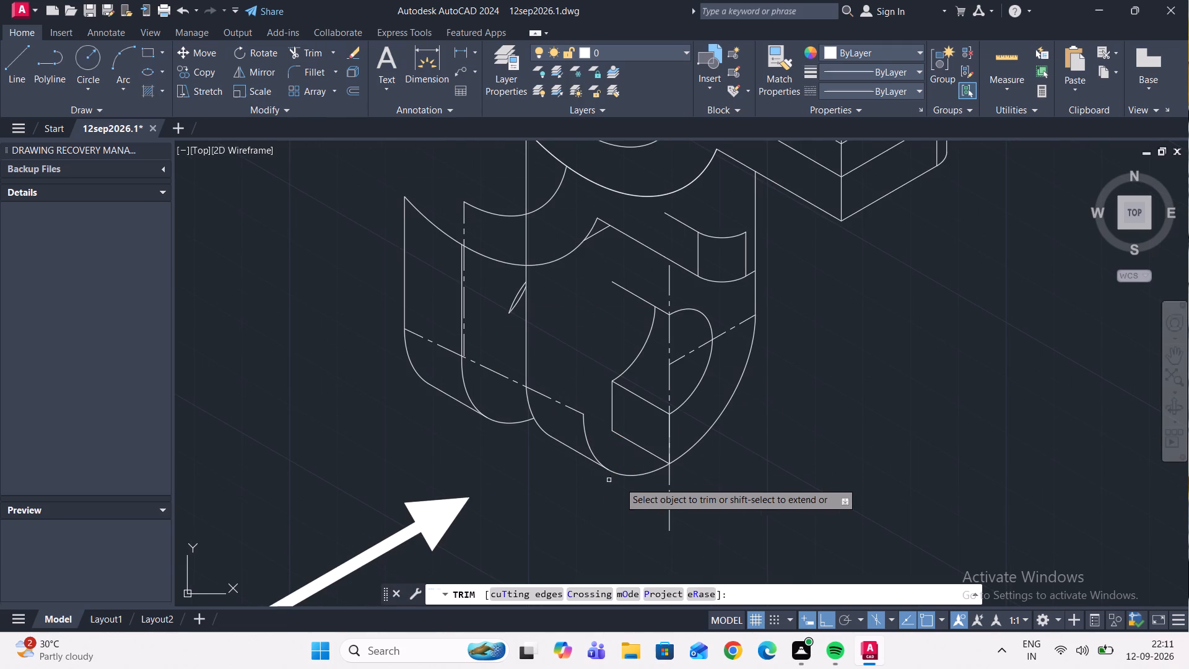
{"action": "left_click", "coordinate": [635, 475]}
{"action": "left_click", "coordinate": [587, 450]}
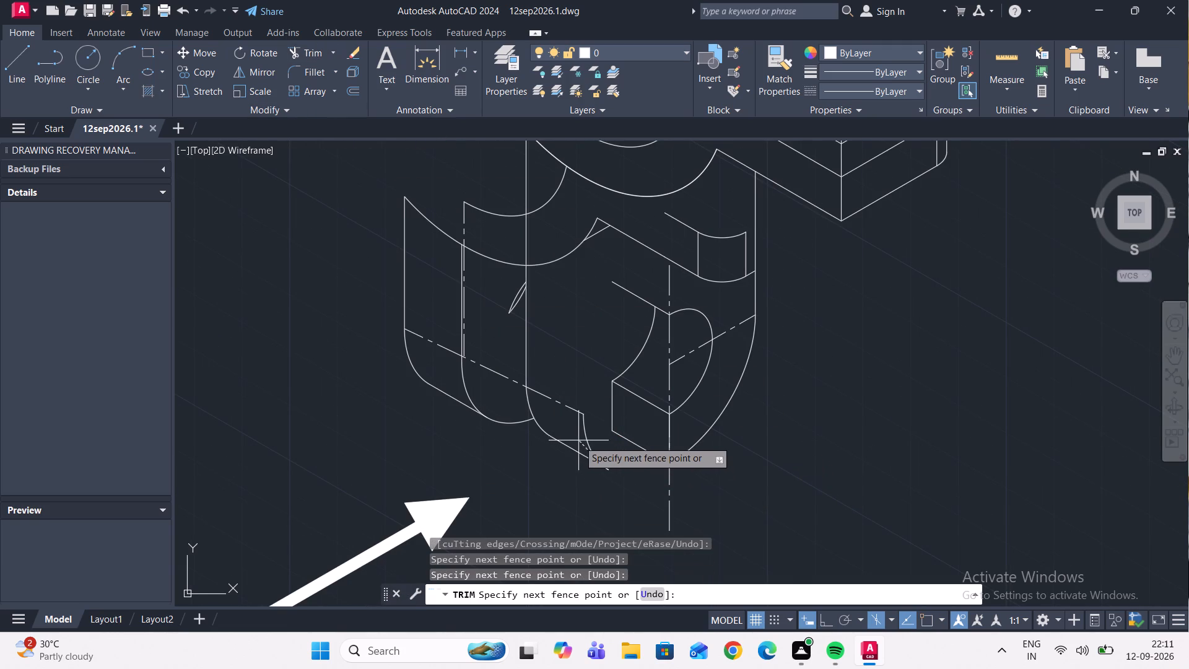
{"action": "left_click", "coordinate": [598, 437]}
{"action": "left_click_drag", "start_coordinate": [586, 453], "coordinate": [578, 464]}
{"action": "scroll", "coordinate": [570, 424], "scroll_direction": "down", "scroll_amount": 1}
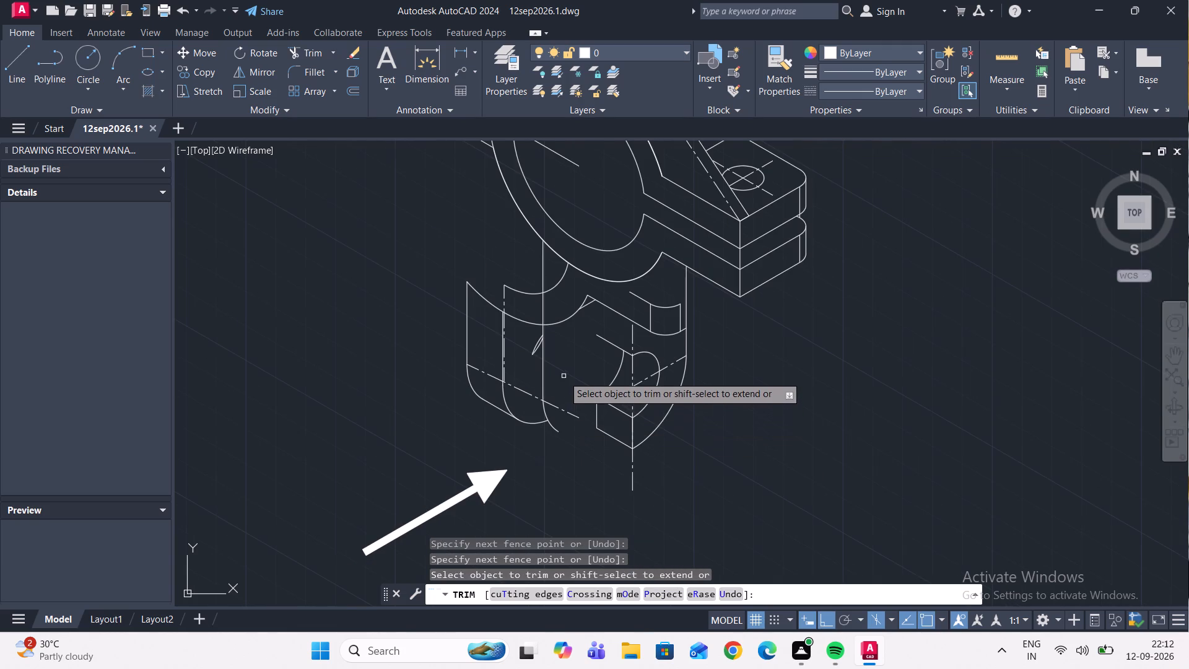
{"action": "scroll", "coordinate": [586, 352], "scroll_direction": "up", "scroll_amount": 1}
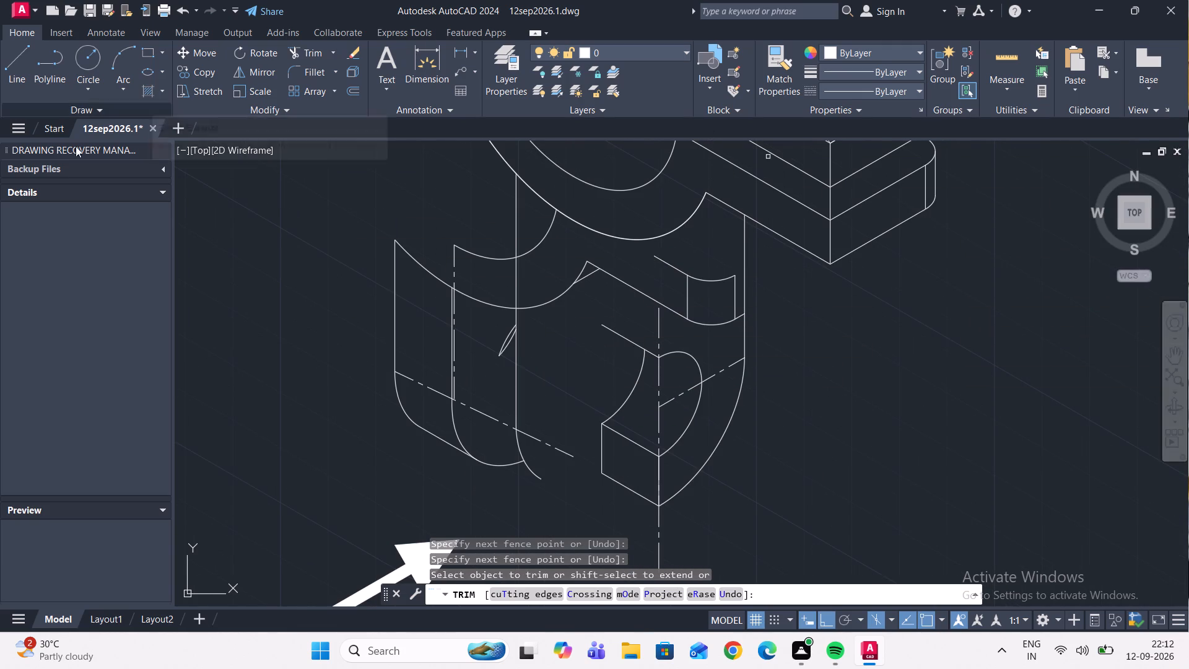
Draw a stepped section line from the upper corner of the lower lug's cut face: 11 up, 12 at 150°, 11 down, 12 at 150°.
{"action": "left_click", "coordinate": [13, 56]}
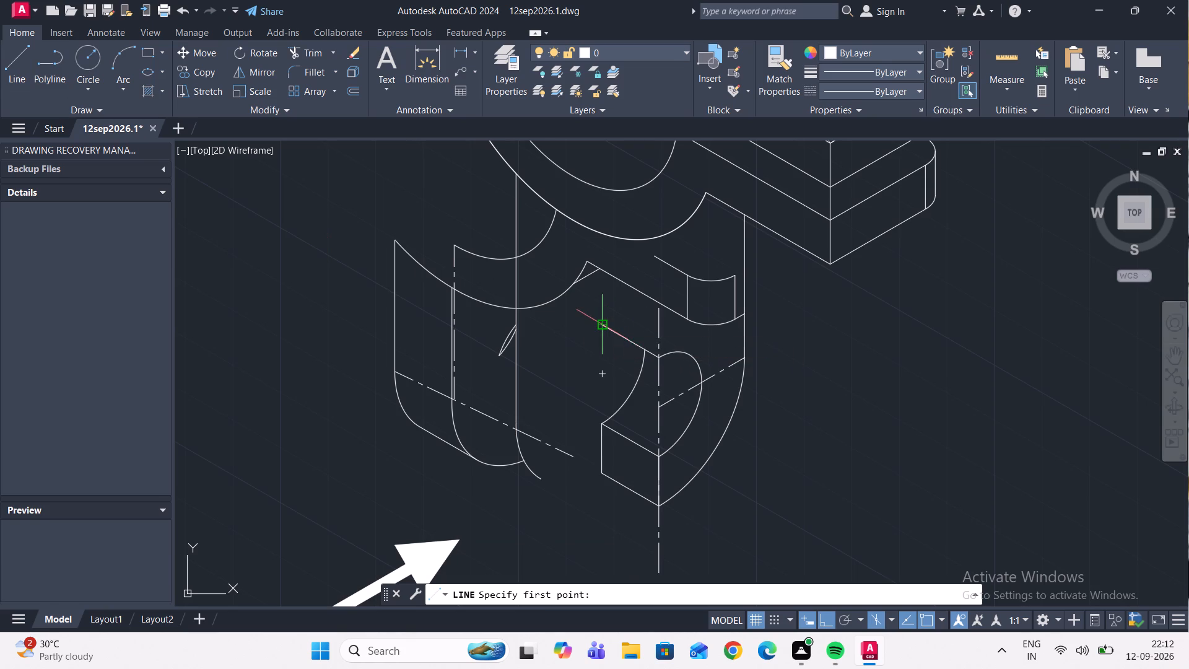
{"action": "scroll", "coordinate": [608, 328], "scroll_direction": "down", "scroll_amount": 1}
{"action": "scroll", "coordinate": [609, 328], "scroll_direction": "up", "scroll_amount": 1}
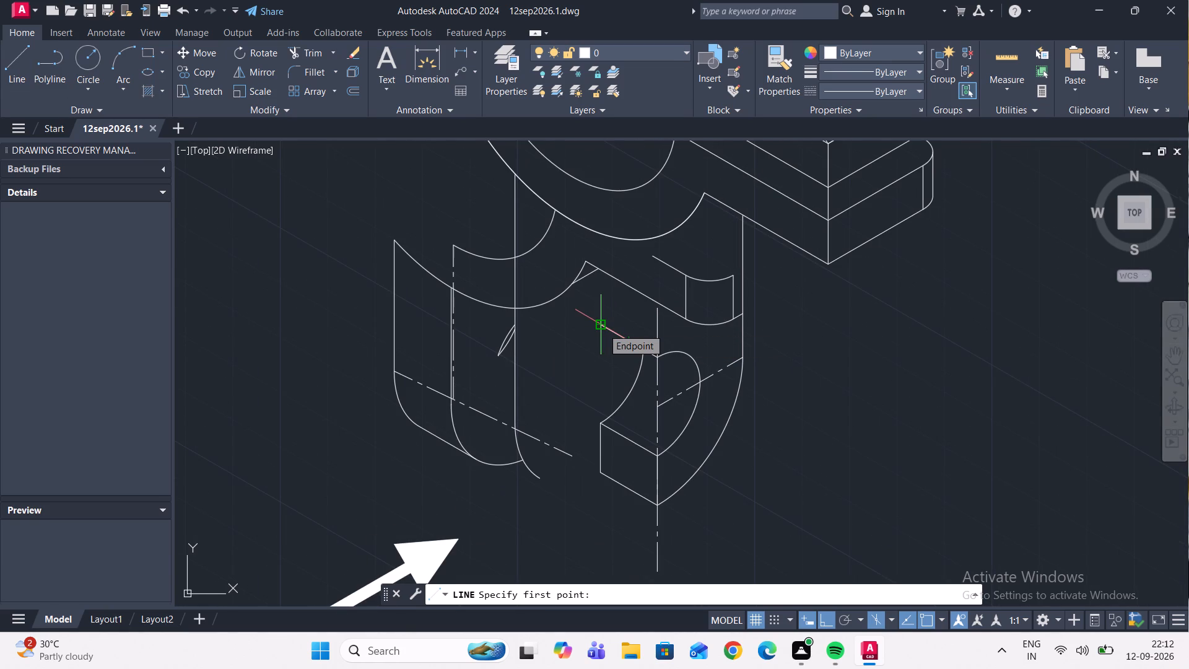
{"action": "left_click", "coordinate": [603, 328]}
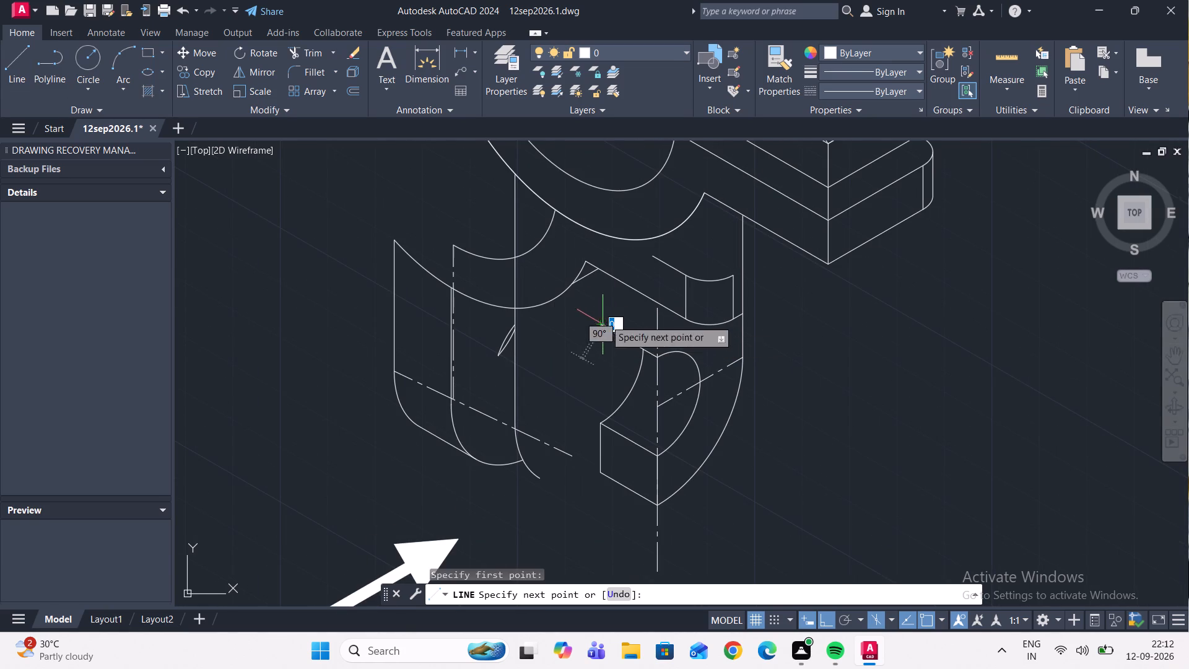
{"action": "scroll", "coordinate": [617, 289], "scroll_direction": "down", "scroll_amount": 2}
{"action": "middle_click_drag", "start_coordinate": [617, 289], "coordinate": [601, 368]}
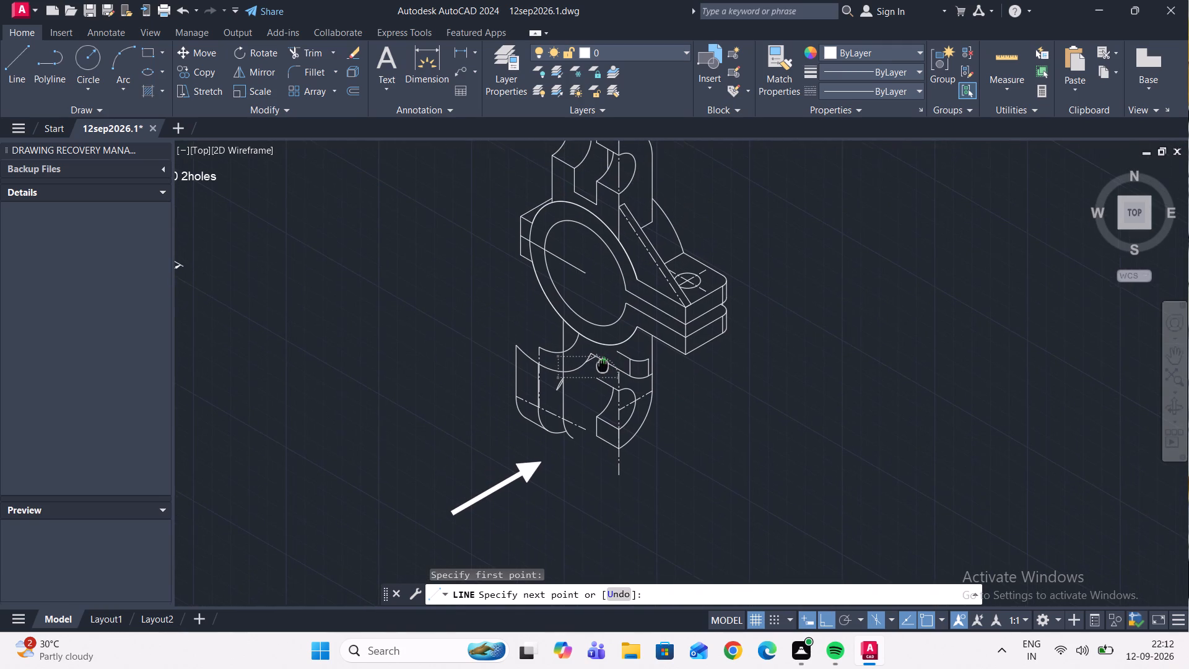
{"action": "middle_click", "coordinate": [601, 368]}
{"action": "middle_click", "coordinate": [601, 368]}
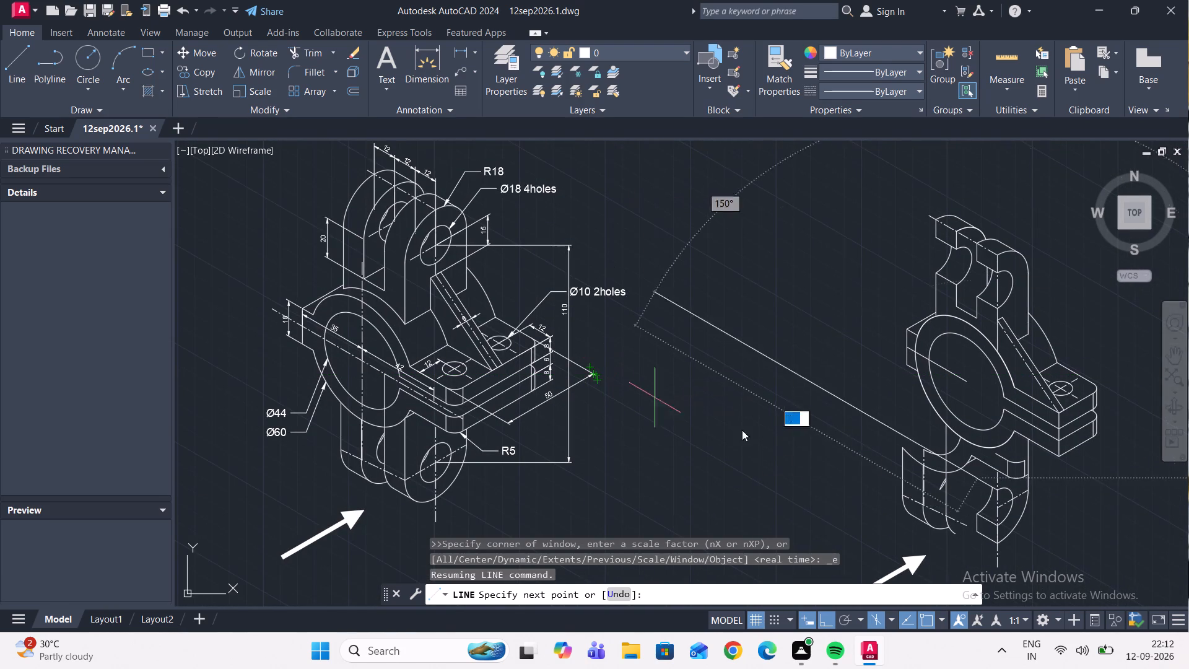
{"action": "scroll", "coordinate": [970, 434], "scroll_direction": "up", "scroll_amount": 2}
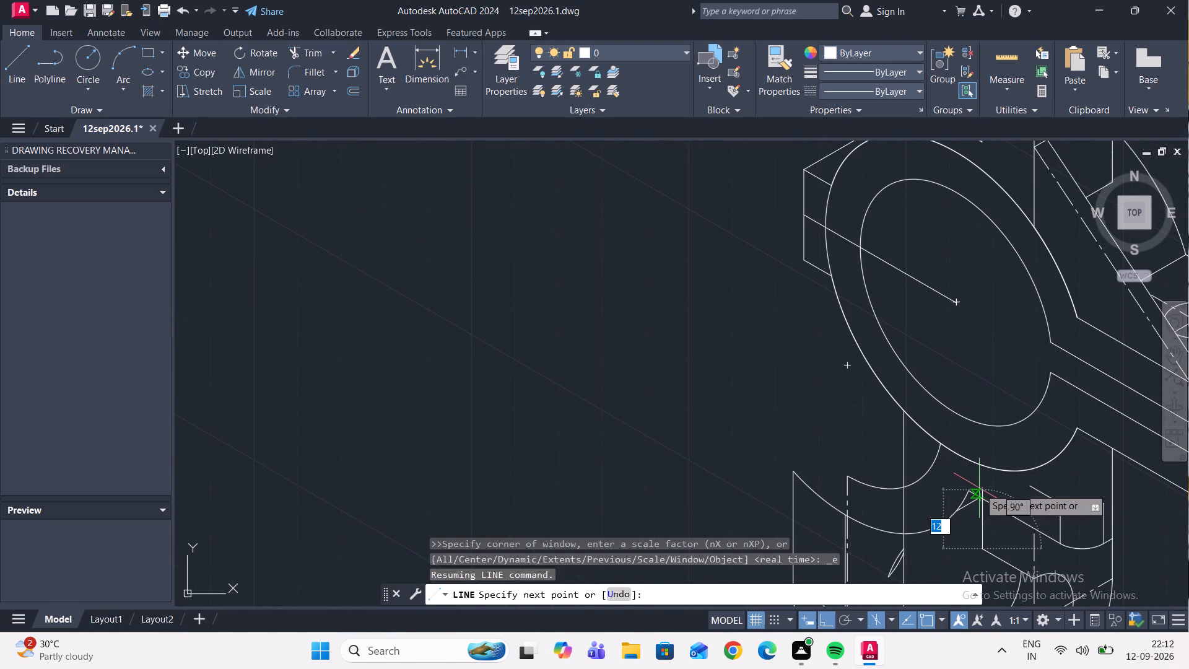
{"action": "scroll", "coordinate": [979, 488], "scroll_direction": "up", "scroll_amount": 1}
{"action": "type", "text": "11"}
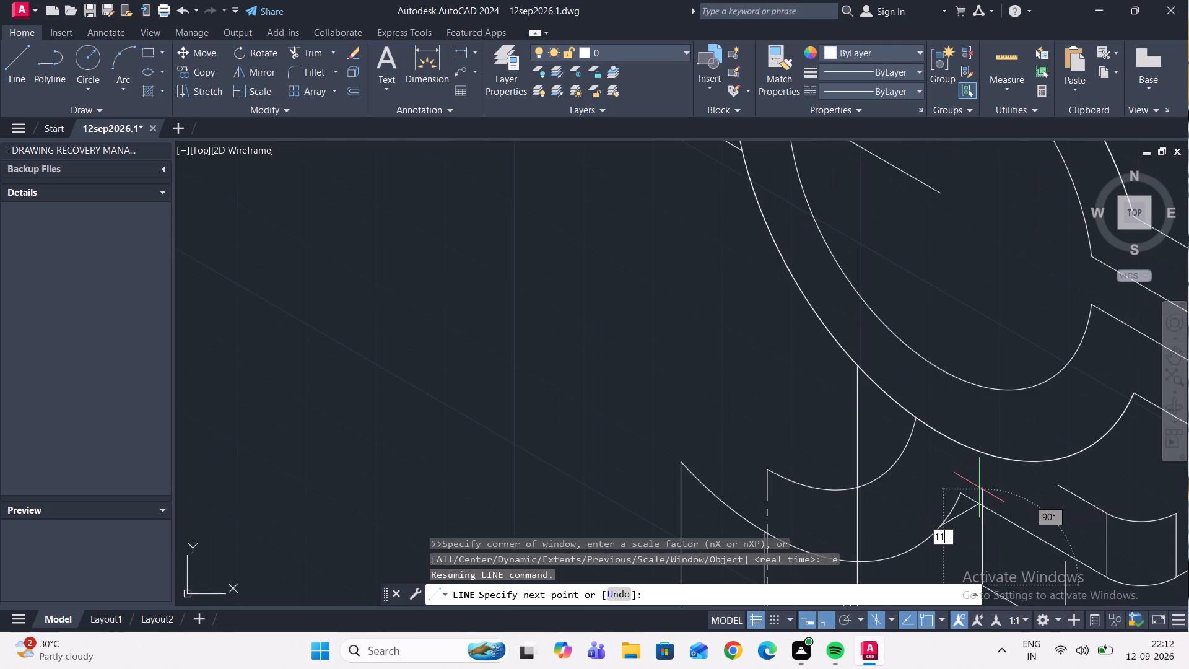
{"action": "key", "text": "Return"}
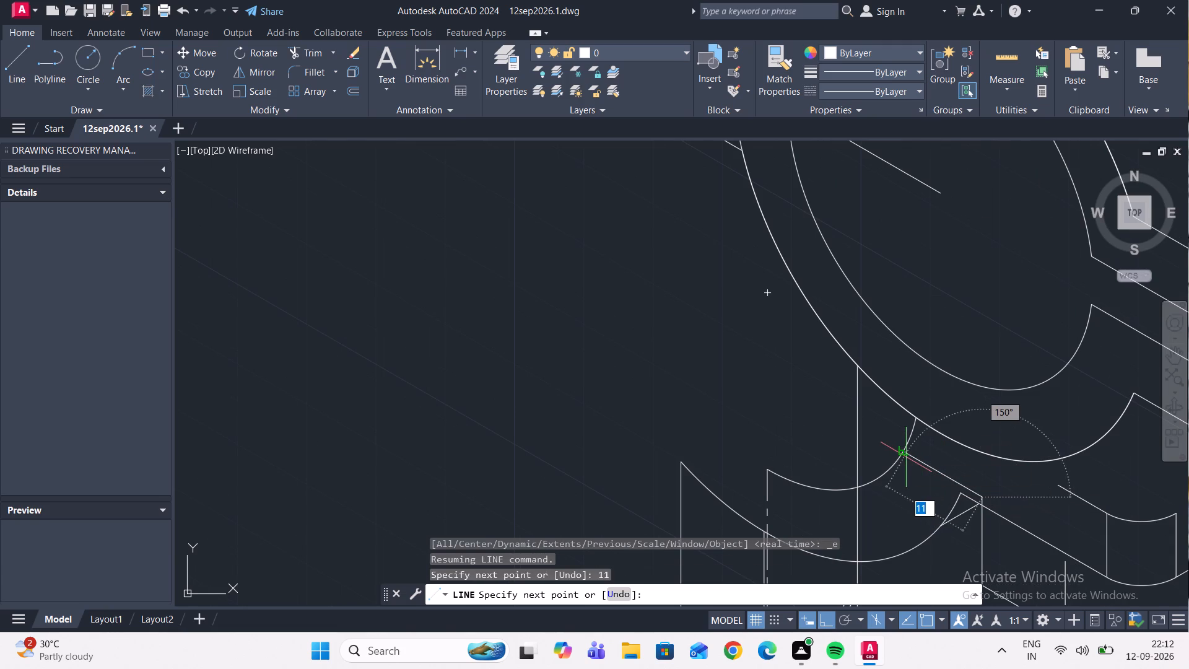
{"action": "type", "text": "12"}
{"action": "key", "text": "Return"}
{"action": "scroll", "coordinate": [897, 481], "scroll_direction": "down", "scroll_amount": 2}
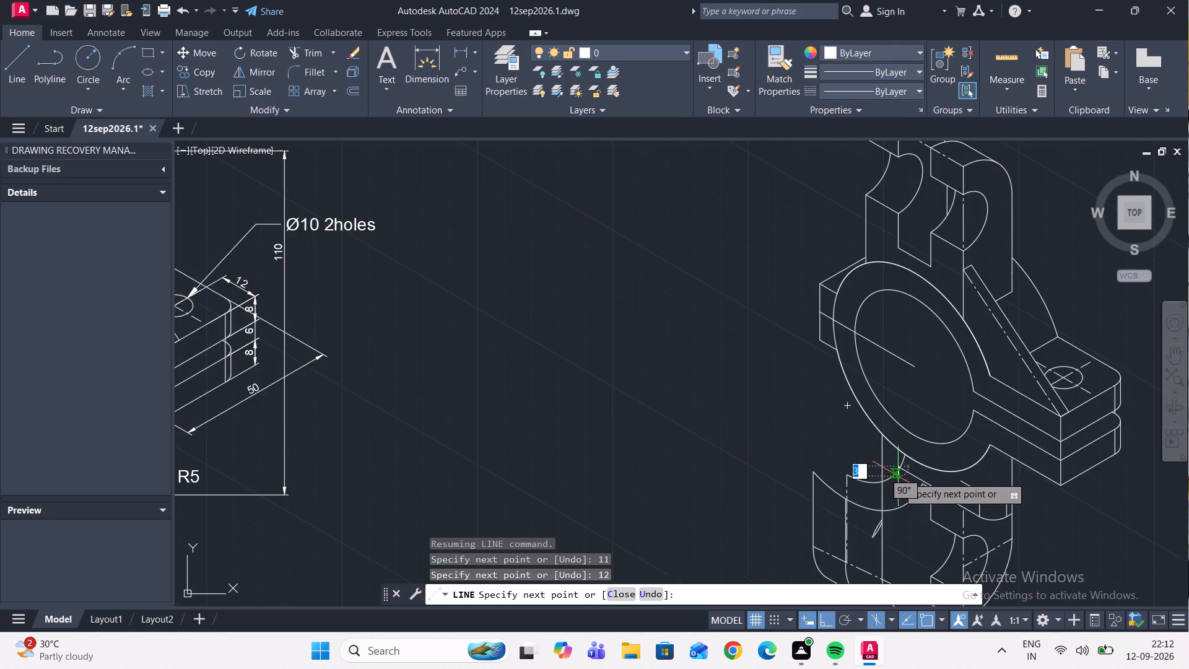
{"action": "scroll", "coordinate": [898, 476], "scroll_direction": "down", "scroll_amount": 2}
{"action": "scroll", "coordinate": [897, 501], "scroll_direction": "up", "scroll_amount": 3}
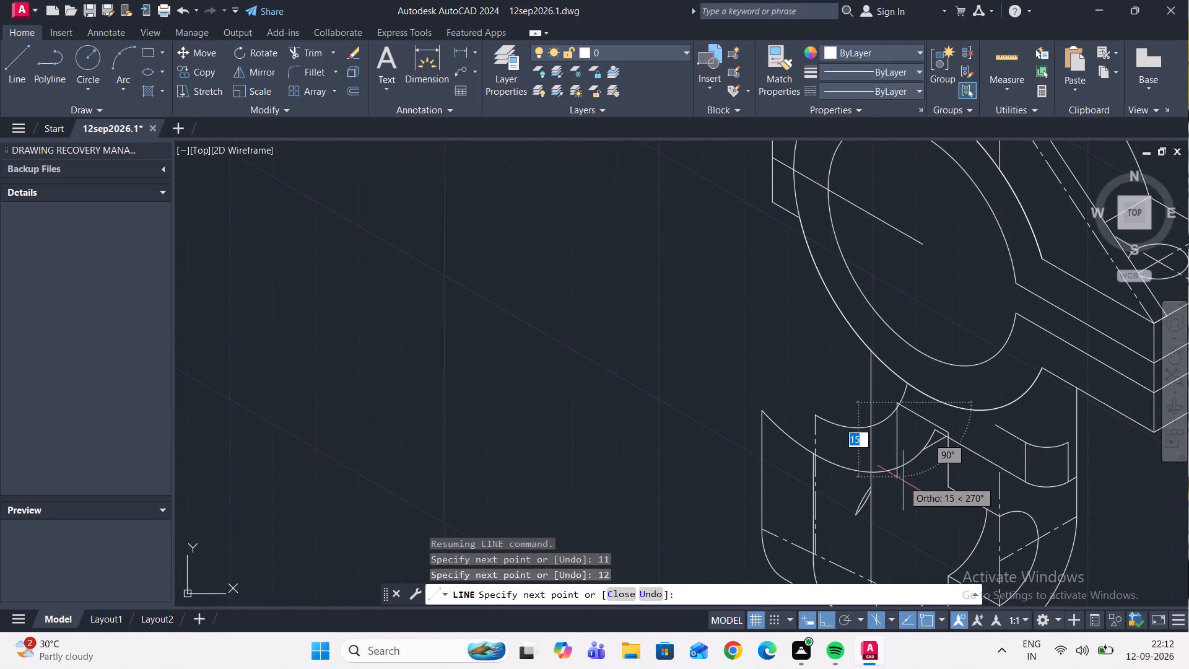
{"action": "type", "text": "11"}
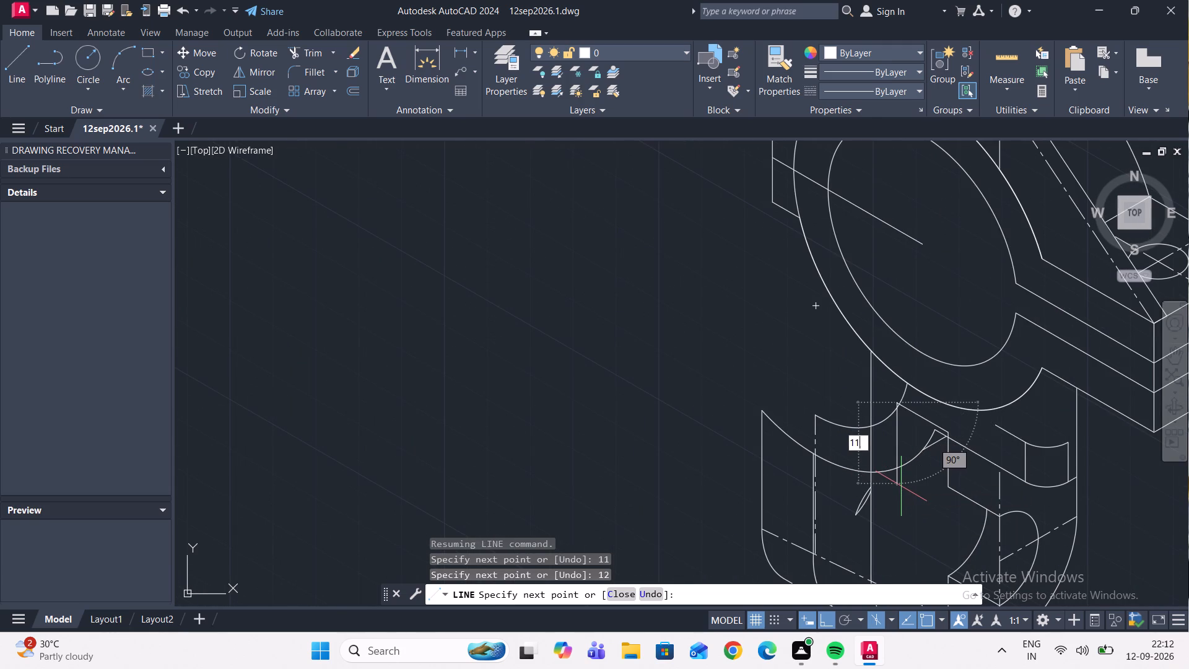
{"action": "key", "text": "Return"}
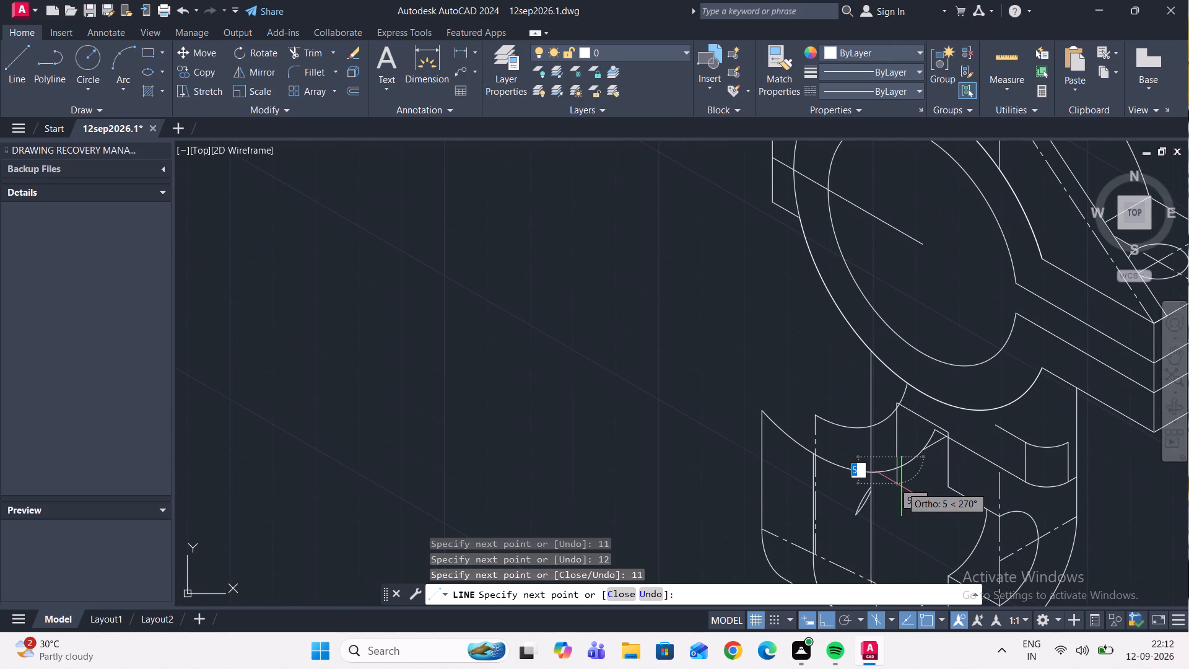
{"action": "scroll", "coordinate": [788, 458], "scroll_direction": "up", "scroll_amount": 1}
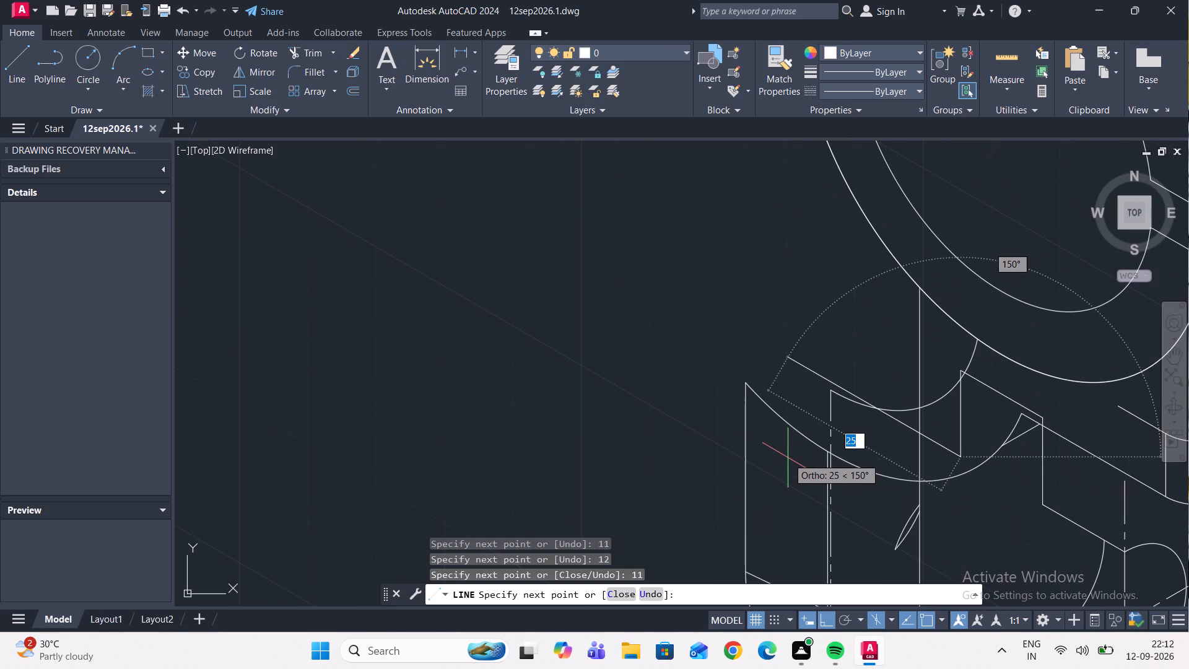
{"action": "type", "text": "12"}
{"action": "key", "text": "Return"}
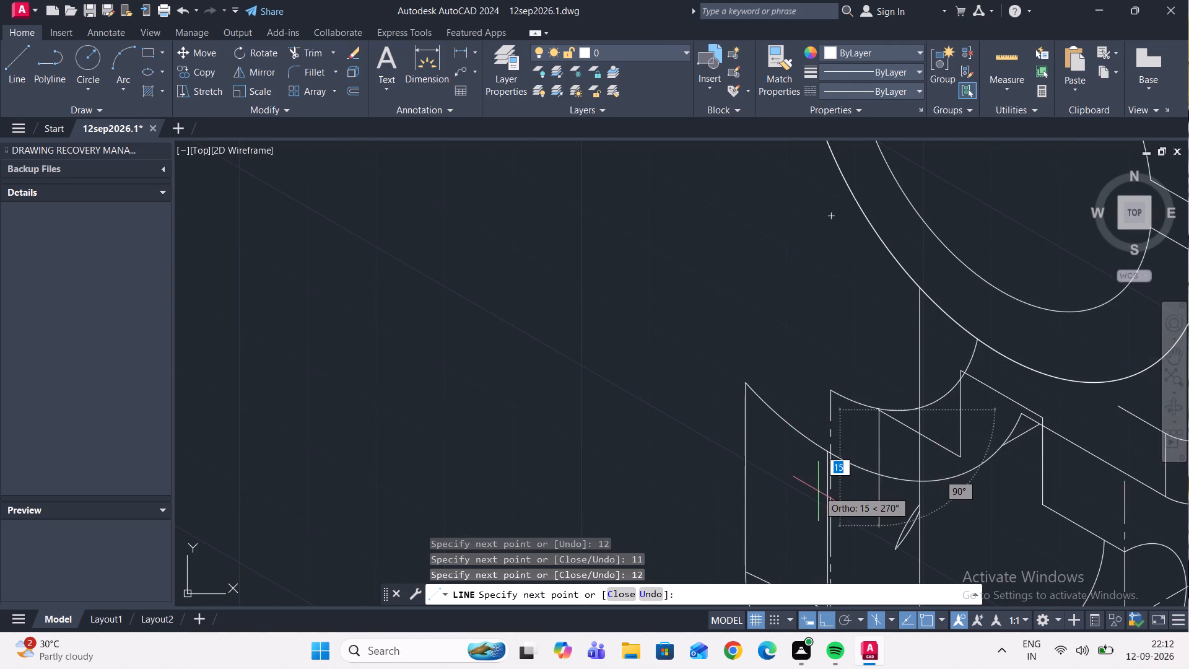
{"action": "scroll", "coordinate": [818, 472], "scroll_direction": "up", "scroll_amount": 1}
{"action": "key", "text": "Escape"}
{"action": "scroll", "coordinate": [845, 440], "scroll_direction": "down", "scroll_amount": 2}
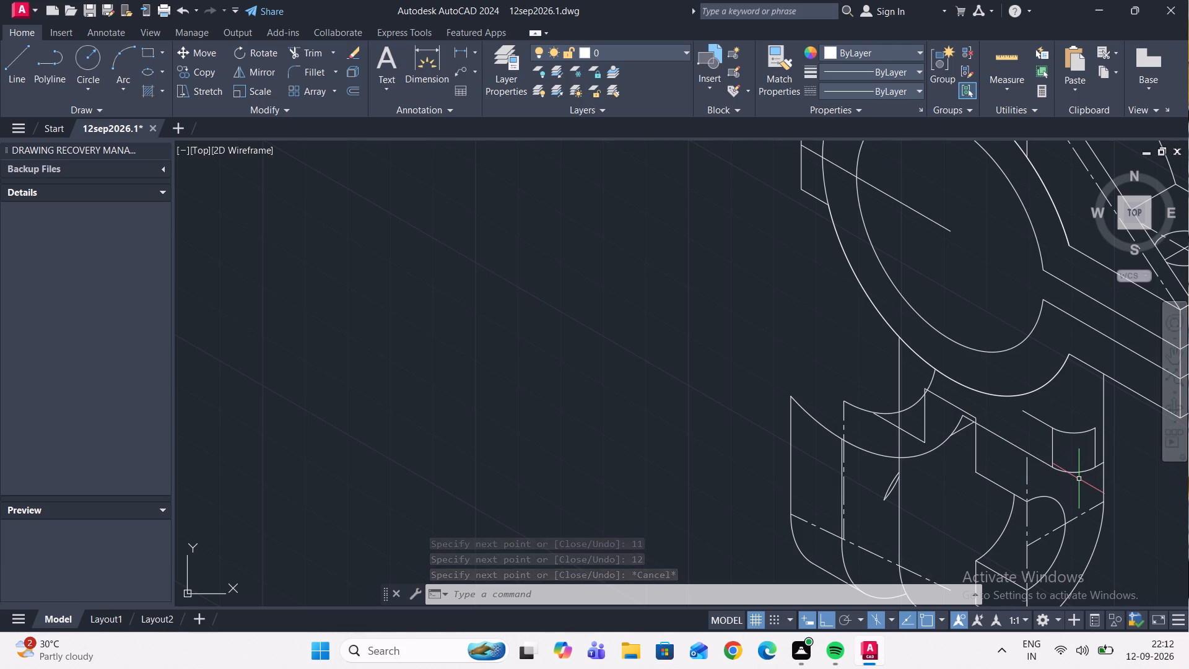
Trim away the small recess outline at the front lug's top: both short arcs, both vertical edges and the upper slanted edge.
{"action": "left_click", "coordinate": [313, 48]}
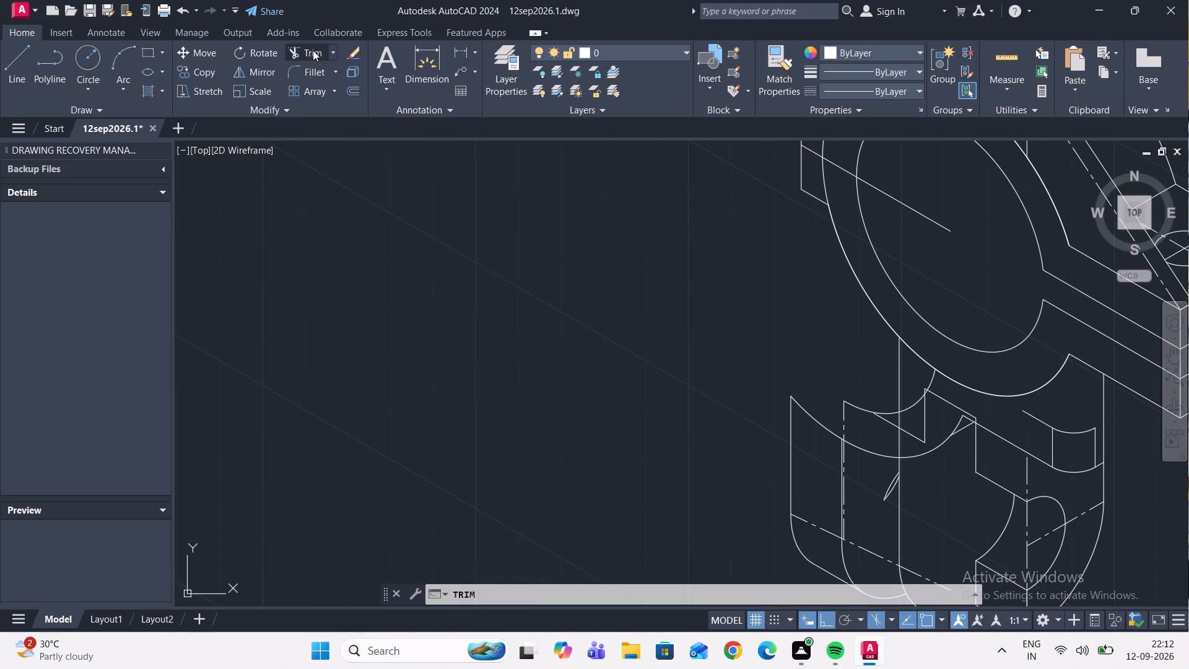
{"action": "left_click", "coordinate": [1086, 471]}
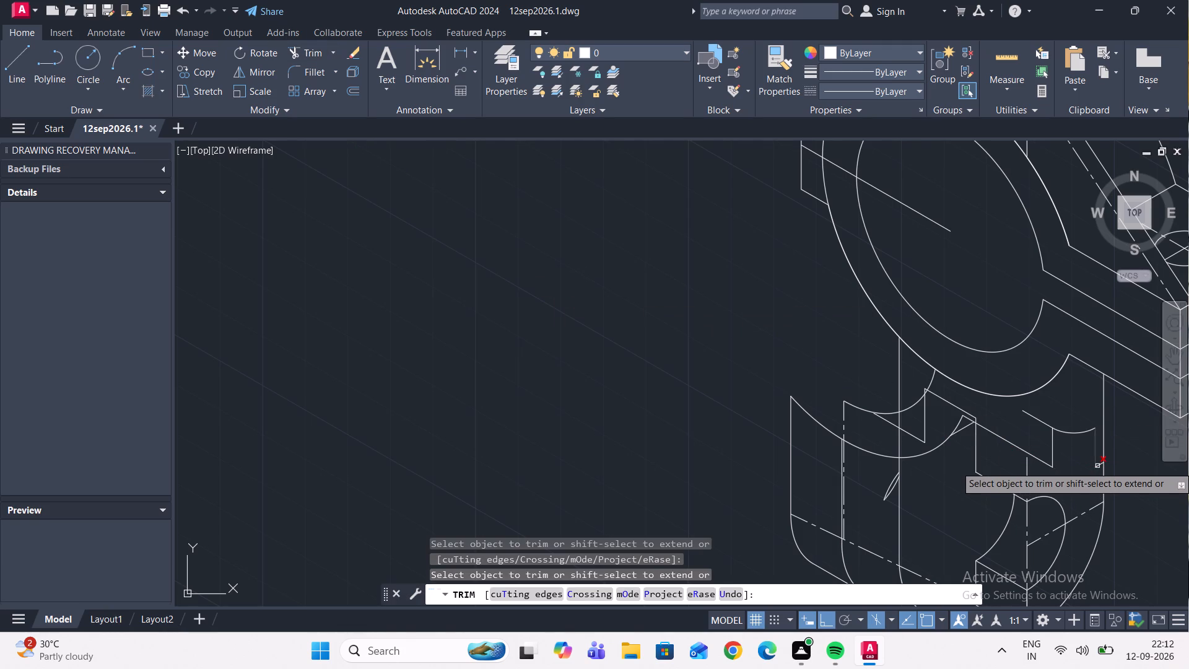
{"action": "scroll", "coordinate": [1097, 466], "scroll_direction": "up", "scroll_amount": 2}
{"action": "left_click", "coordinate": [1097, 465]}
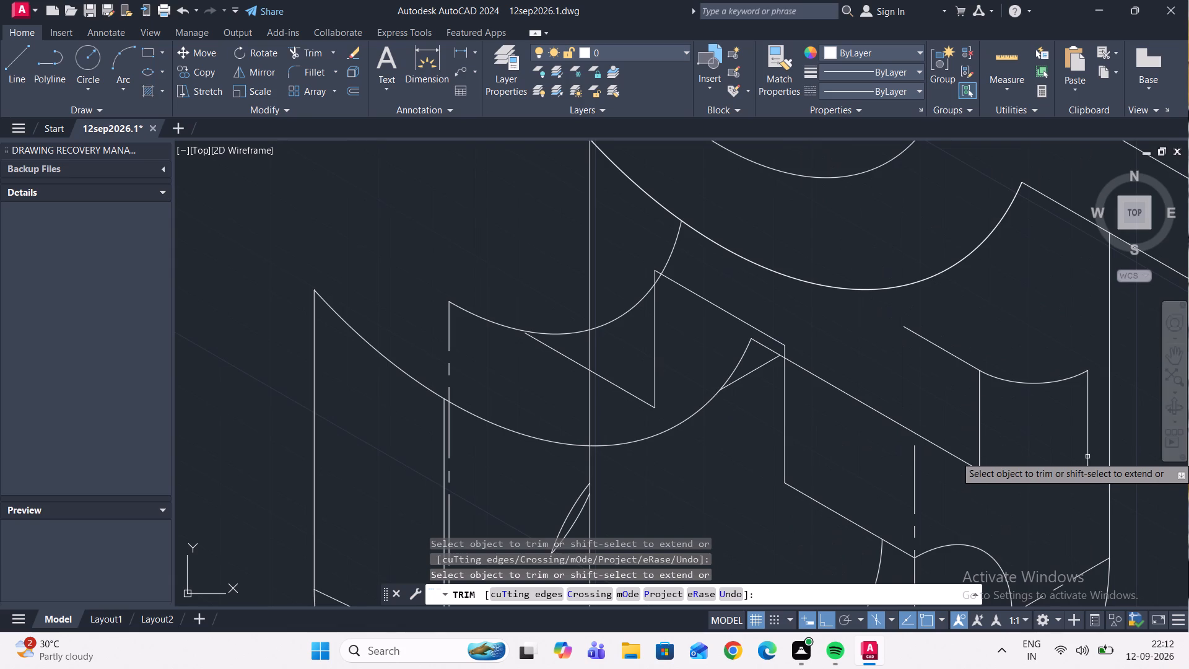
{"action": "left_click", "coordinate": [1088, 455]}
{"action": "left_click", "coordinate": [1041, 383]}
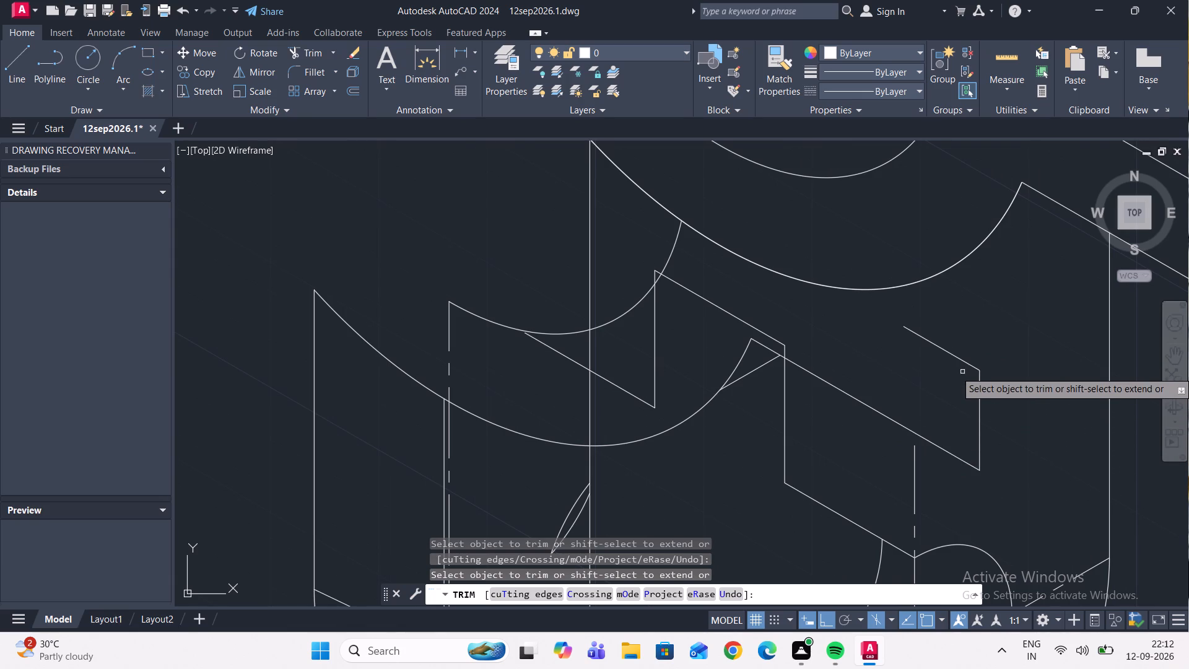
{"action": "left_click", "coordinate": [962, 361]}
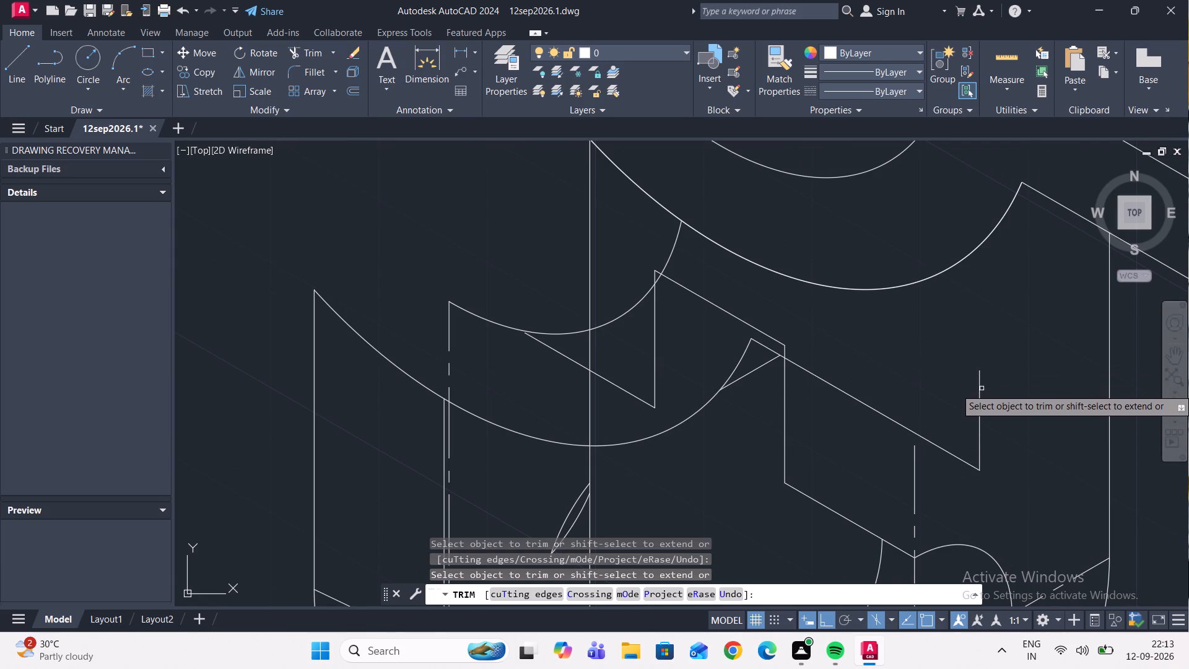
{"action": "left_click", "coordinate": [980, 390]}
Trim the front lug's old slanted top edge, the centreline above the cut face, and the short line and curved edge inside the stepped outline.
{"action": "scroll", "coordinate": [980, 400], "scroll_direction": "down", "scroll_amount": 3}
{"action": "scroll", "coordinate": [975, 414], "scroll_direction": "up", "scroll_amount": 1}
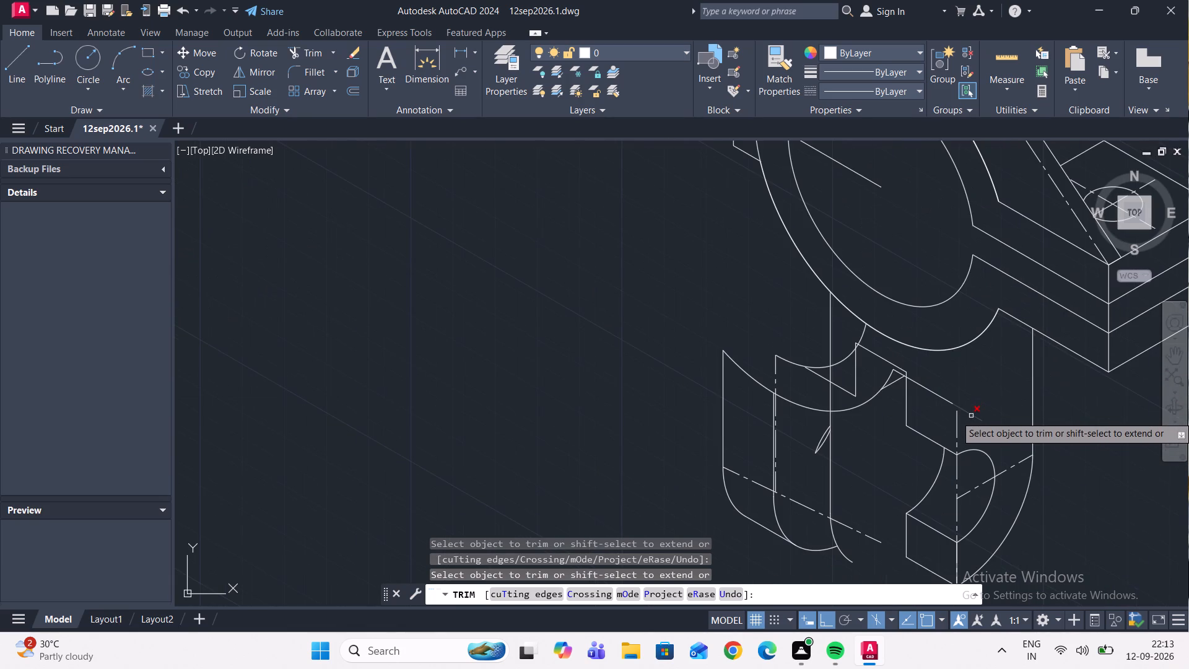
{"action": "left_click", "coordinate": [971, 416]}
{"action": "left_click", "coordinate": [940, 396]}
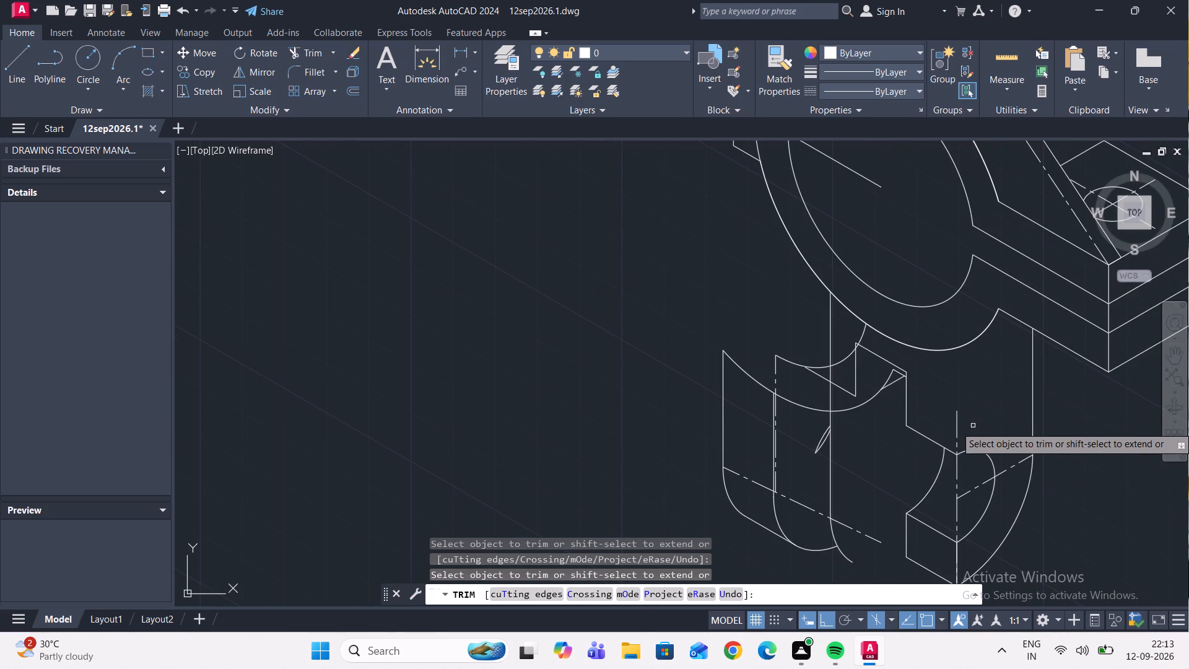
{"action": "left_click", "coordinate": [956, 435]}
{"action": "scroll", "coordinate": [986, 418], "scroll_direction": "down", "scroll_amount": 1}
{"action": "scroll", "coordinate": [957, 403], "scroll_direction": "up", "scroll_amount": 2}
{"action": "left_click", "coordinate": [884, 384]}
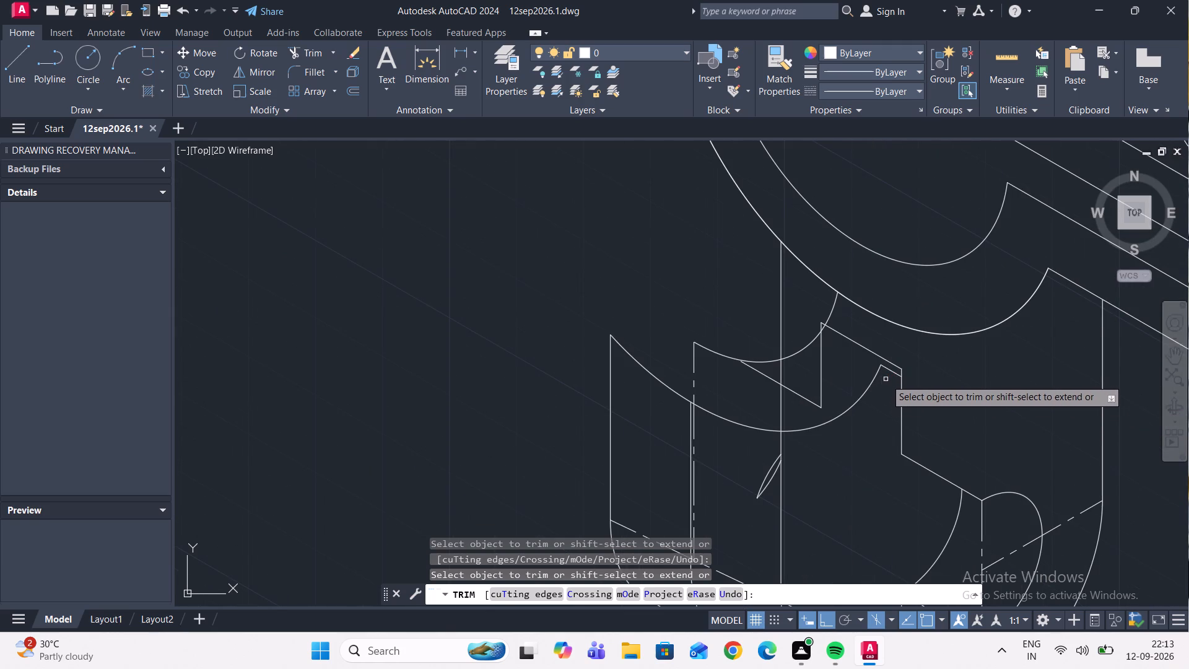
{"action": "left_click", "coordinate": [889, 372]}
{"action": "left_click", "coordinate": [876, 377]}
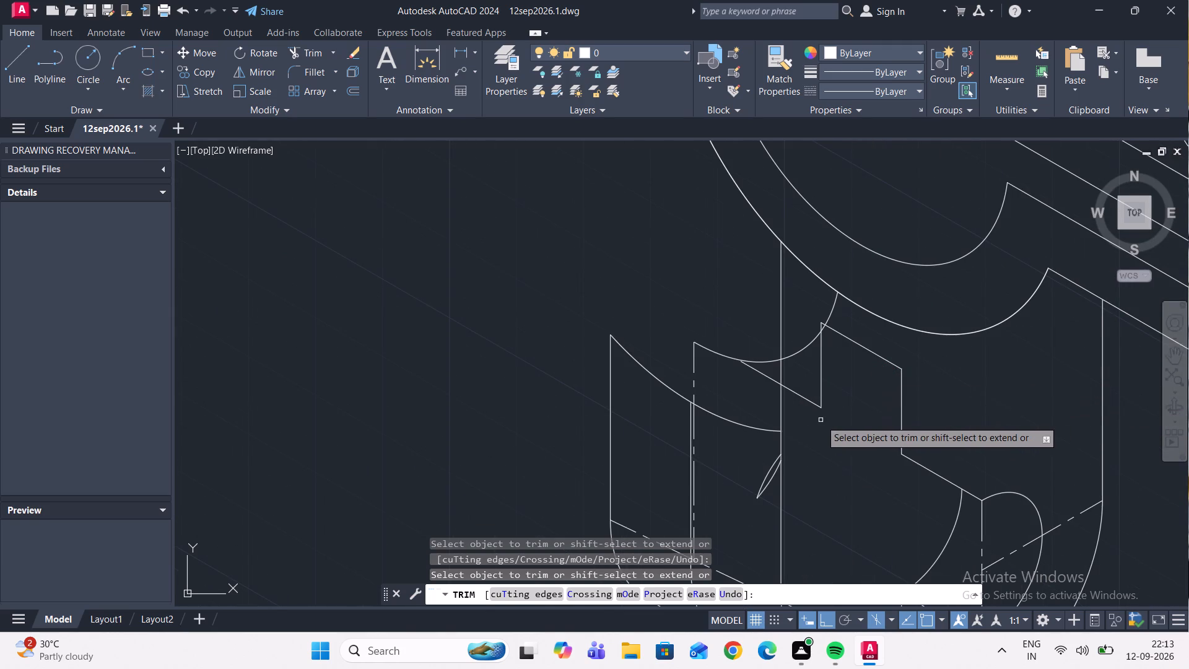
Trim away the rear curved edge crossing the stepped outline and the vertical edge running up to the ring.
{"action": "scroll", "coordinate": [822, 420], "scroll_direction": "down", "scroll_amount": 1}
{"action": "scroll", "coordinate": [824, 352], "scroll_direction": "up", "scroll_amount": 2}
{"action": "left_click", "coordinate": [831, 354]}
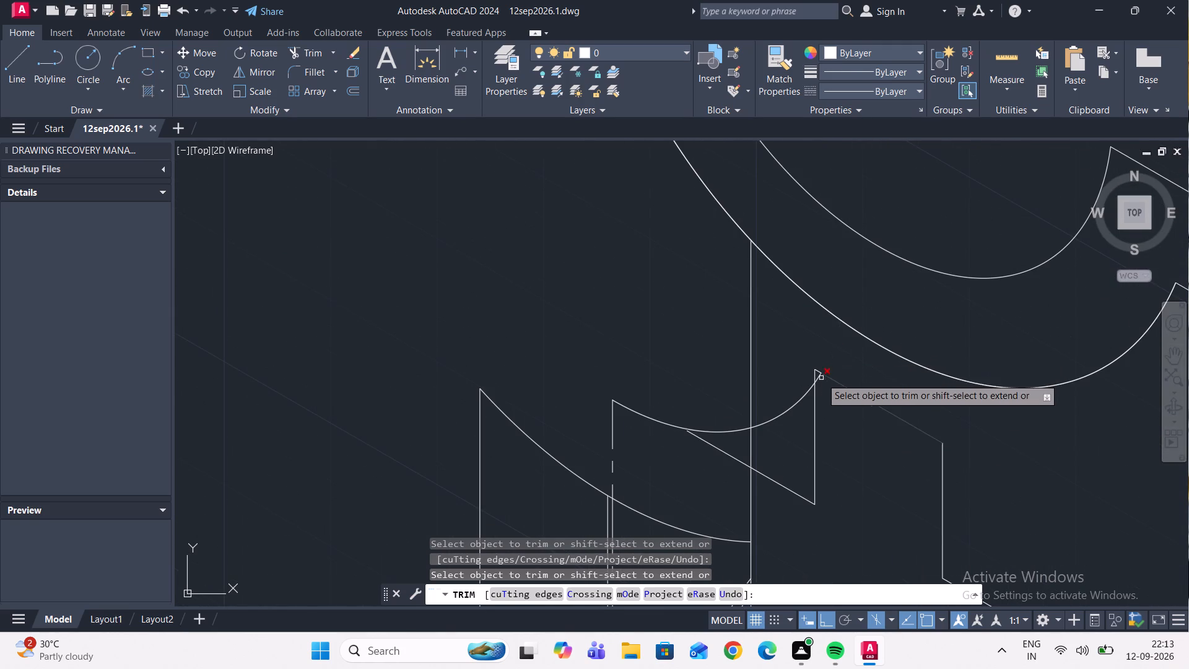
{"action": "scroll", "coordinate": [821, 378], "scroll_direction": "up", "scroll_amount": 2}
{"action": "left_click", "coordinate": [815, 375]}
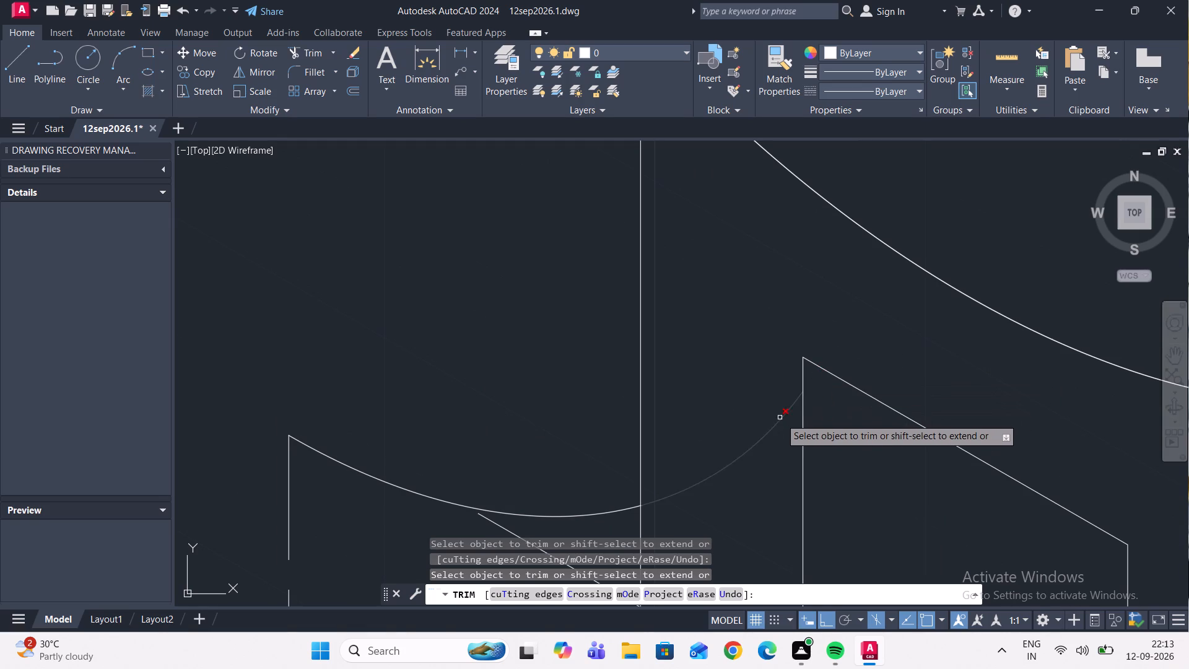
{"action": "left_click", "coordinate": [780, 418]}
{"action": "scroll", "coordinate": [774, 394], "scroll_direction": "down", "scroll_amount": 4}
{"action": "scroll", "coordinate": [767, 452], "scroll_direction": "up", "scroll_amount": 1}
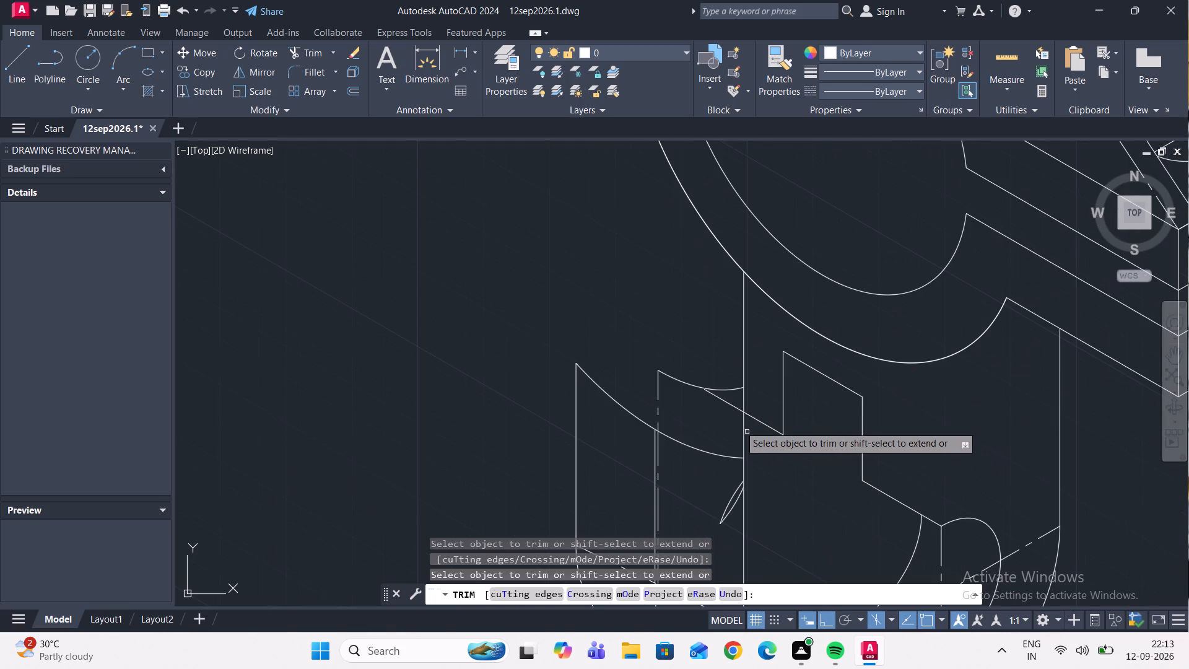
{"action": "left_click", "coordinate": [728, 388]}
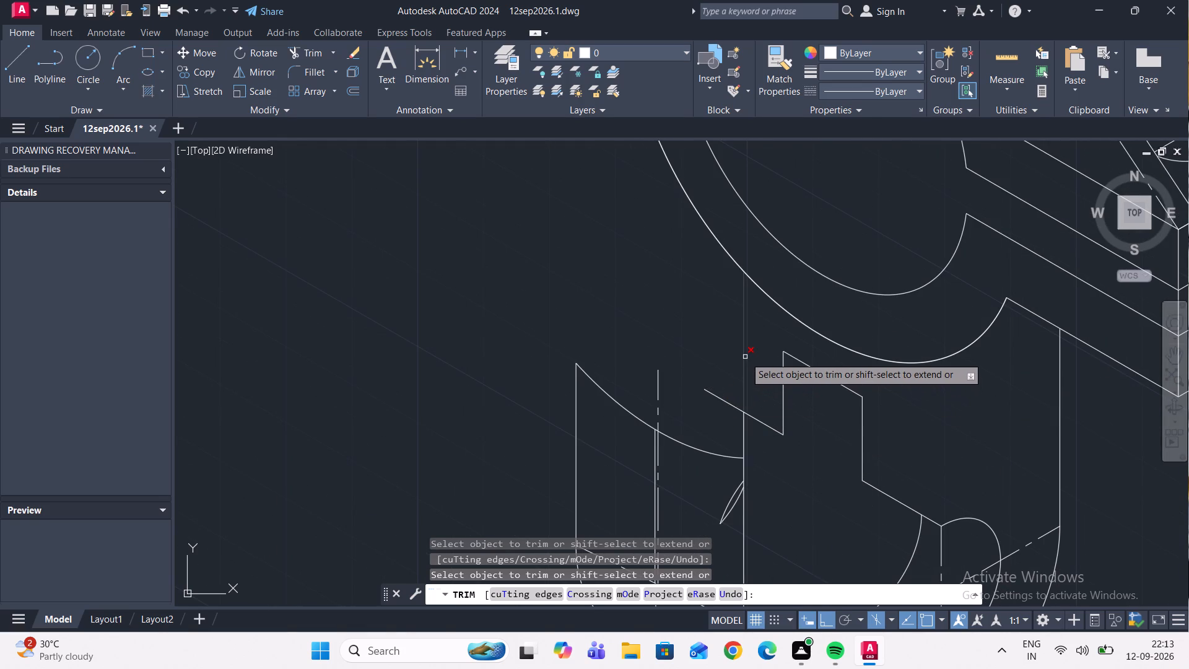
{"action": "left_click", "coordinate": [745, 357]}
{"action": "scroll", "coordinate": [745, 357], "scroll_direction": "down", "scroll_amount": 2}
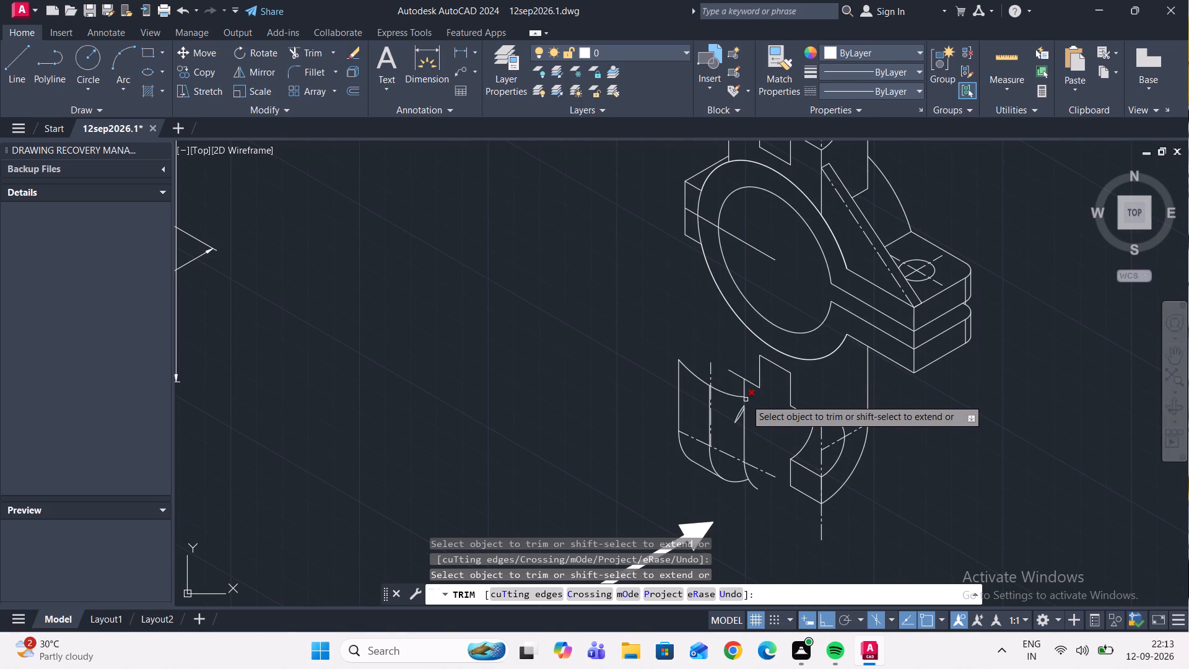
Trim away the old outer lug's curved top edge, its vertical edges, the vertical centreline and the leftover stub below the stepped line.
{"action": "left_click", "coordinate": [744, 390]}
{"action": "left_click", "coordinate": [739, 396]}
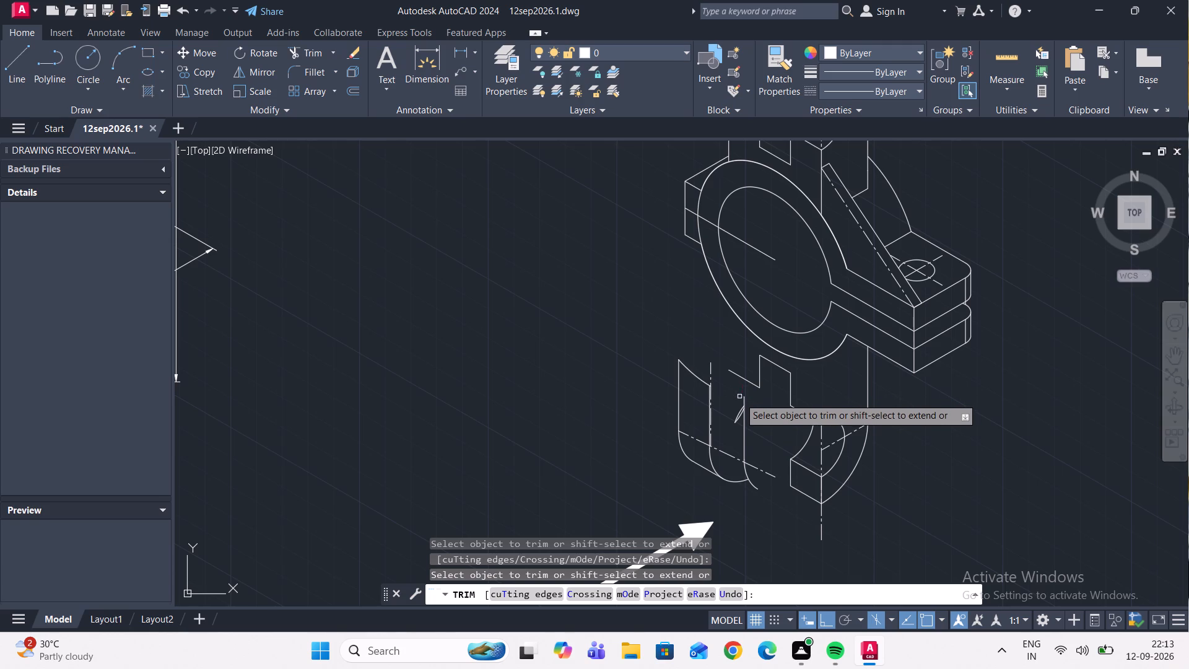
{"action": "left_click", "coordinate": [744, 409]}
{"action": "left_click", "coordinate": [743, 413]}
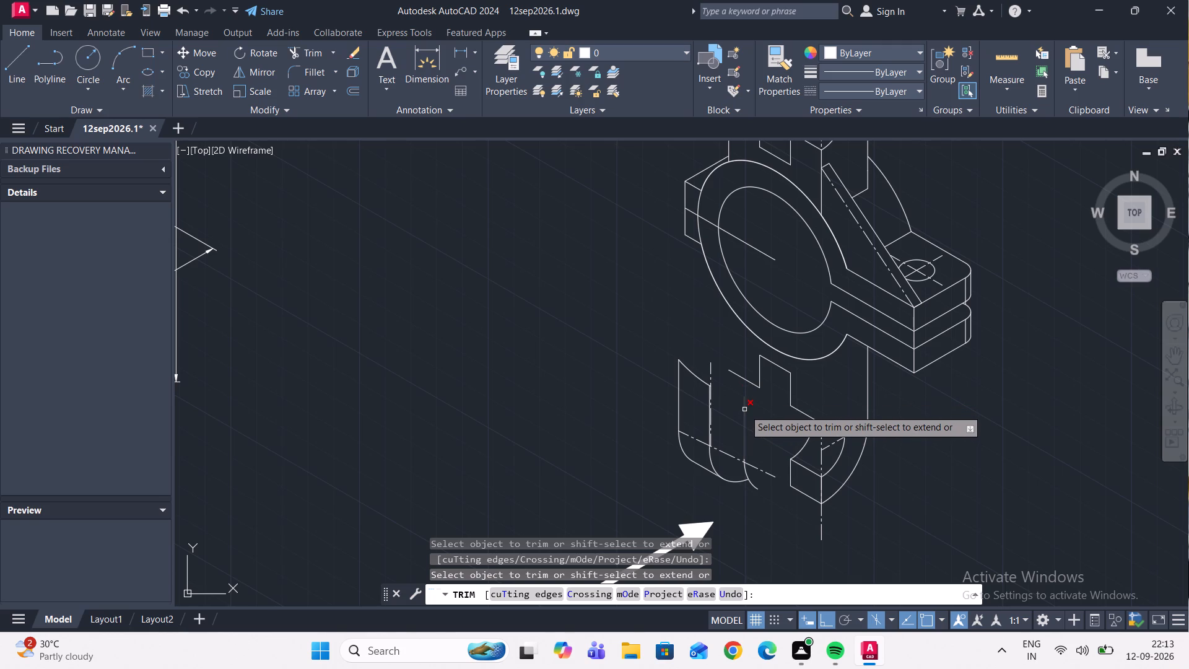
{"action": "left_click", "coordinate": [744, 409]}
{"action": "left_click", "coordinate": [709, 382]}
{"action": "left_click", "coordinate": [707, 383]}
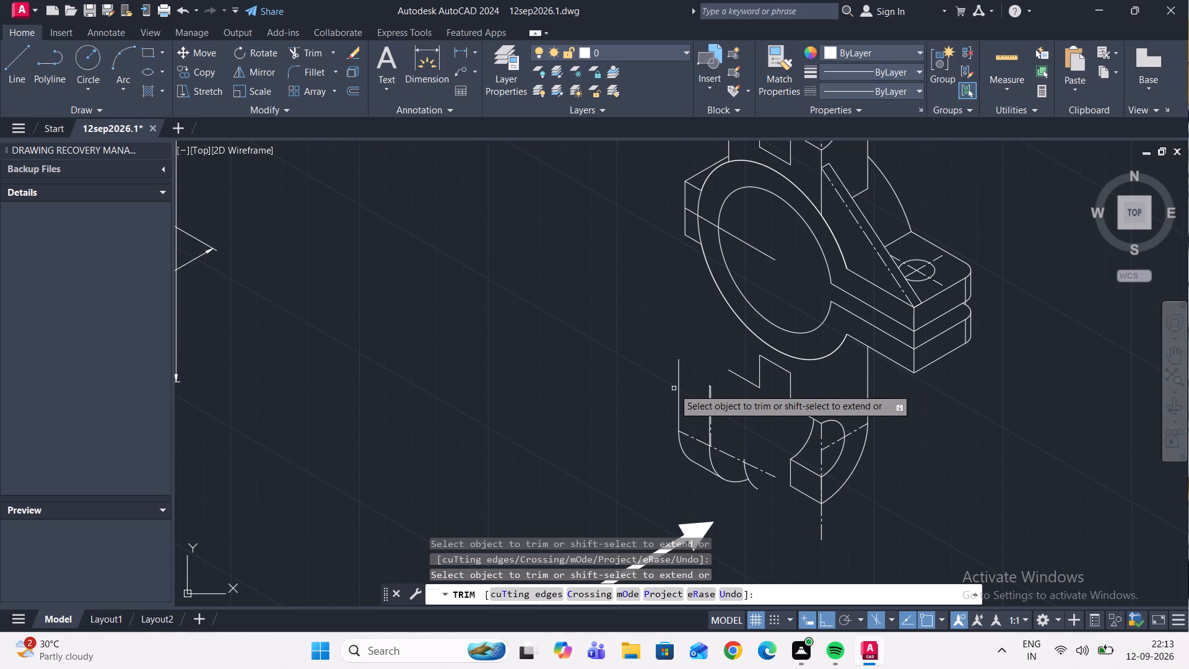
{"action": "left_click", "coordinate": [677, 394]}
{"action": "scroll", "coordinate": [717, 406], "scroll_direction": "up", "scroll_amount": 1}
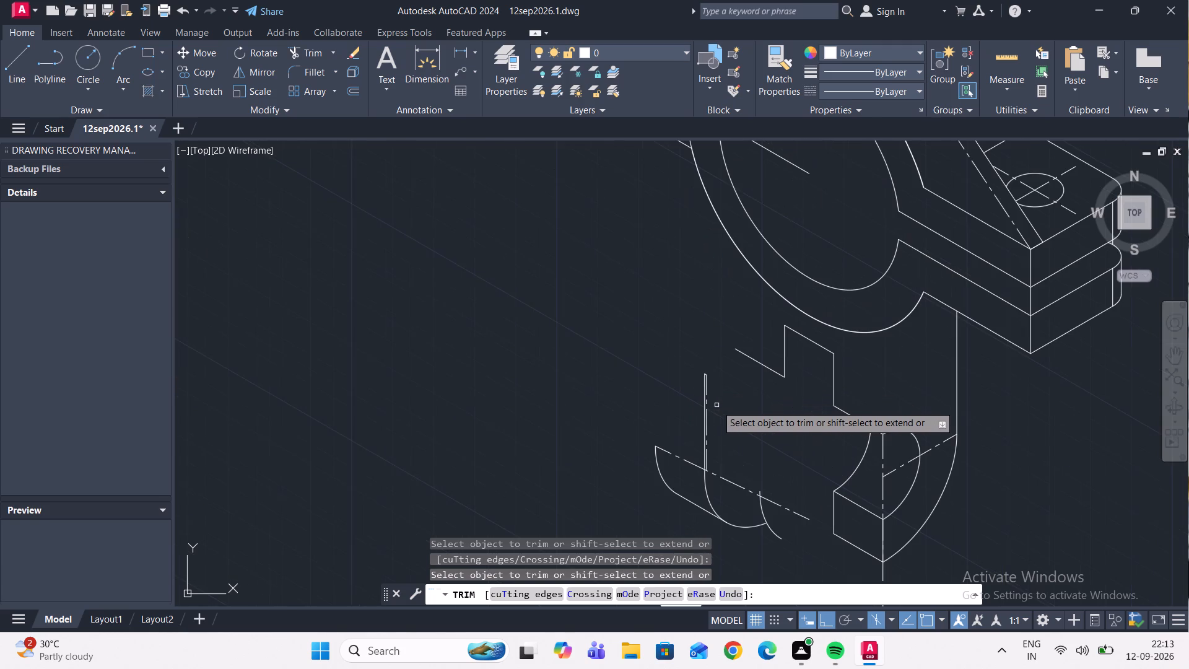
{"action": "left_click", "coordinate": [708, 404]}
{"action": "left_click", "coordinate": [705, 406]}
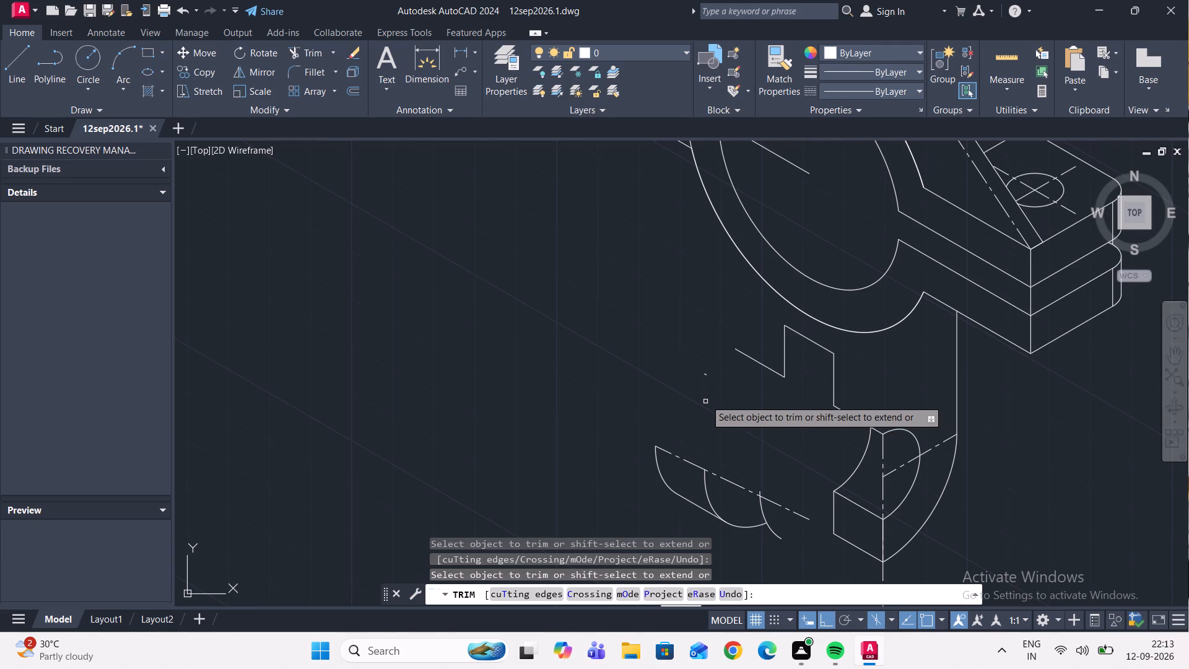
{"action": "scroll", "coordinate": [706, 375], "scroll_direction": "up", "scroll_amount": 1}
{"action": "left_click", "coordinate": [708, 375]}
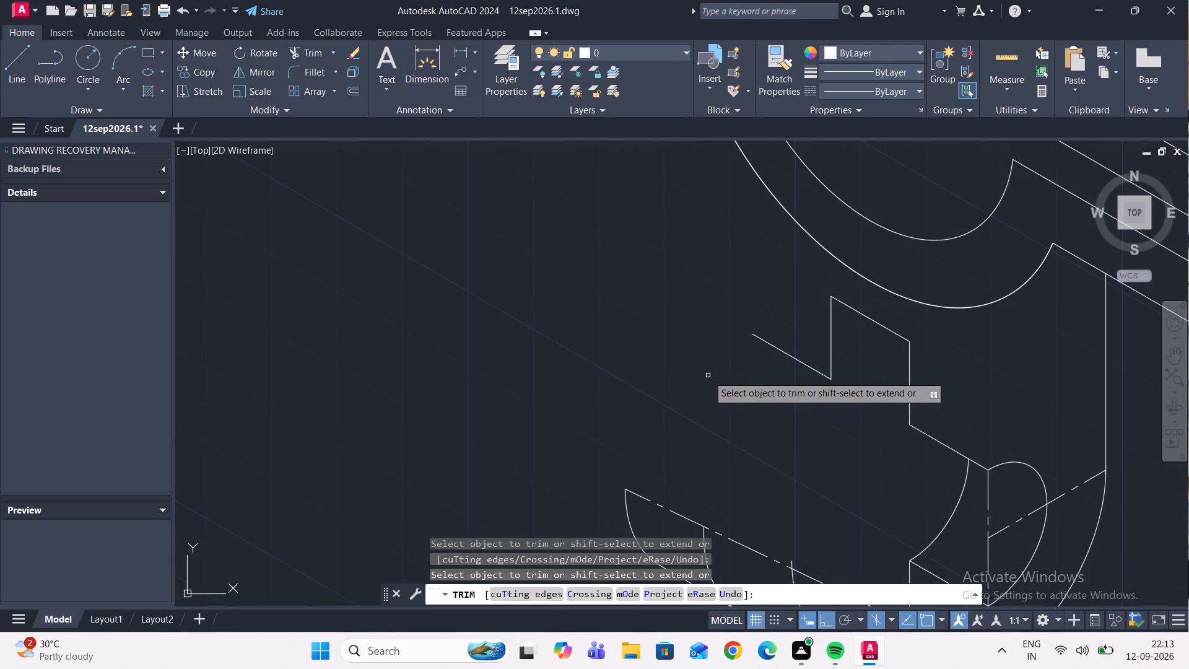
Trim away the rest of the old outer lug: its bottom arcs, the slanted centreline and the lower slanted edge.
{"action": "scroll", "coordinate": [717, 387], "scroll_direction": "down", "scroll_amount": 3}
{"action": "left_click", "coordinate": [754, 443]}
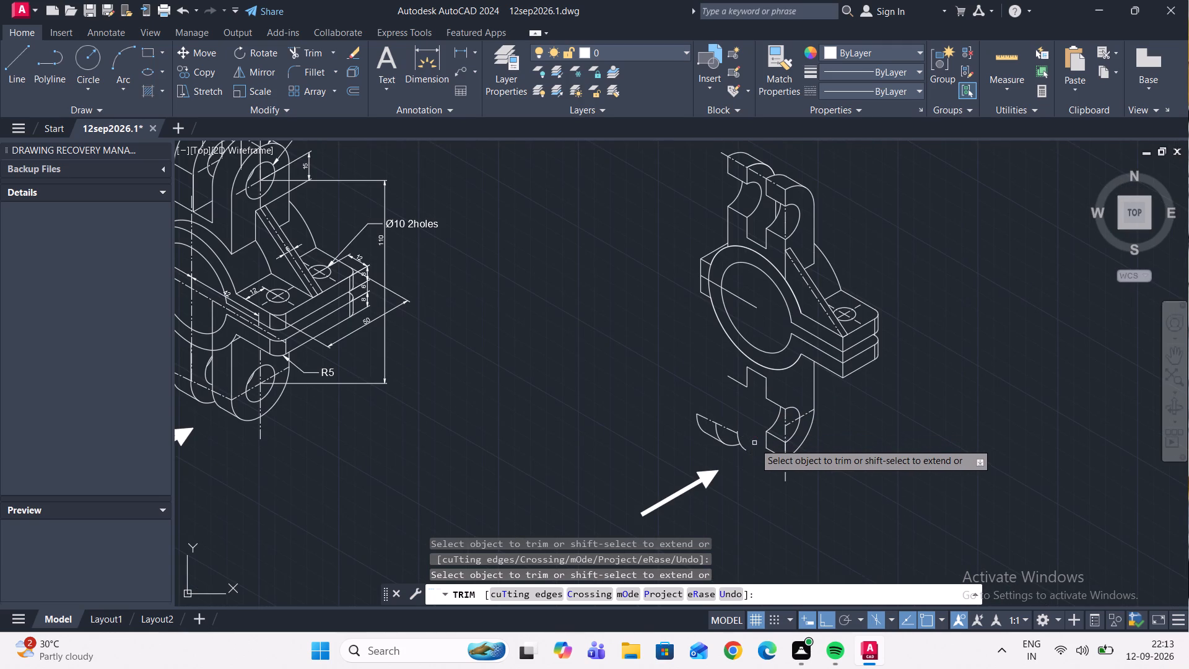
{"action": "scroll", "coordinate": [744, 444], "scroll_direction": "up", "scroll_amount": 2}
{"action": "left_click", "coordinate": [737, 452]}
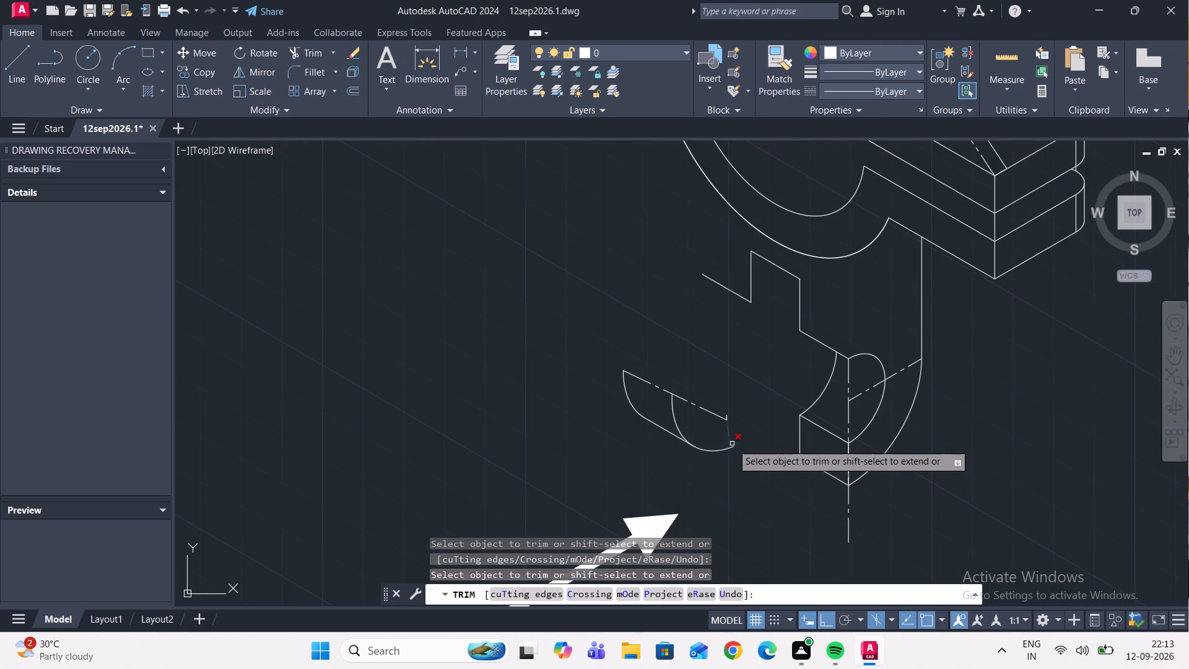
{"action": "left_click", "coordinate": [732, 444]}
{"action": "left_click", "coordinate": [728, 448]}
{"action": "scroll", "coordinate": [721, 422], "scroll_direction": "up", "scroll_amount": 2}
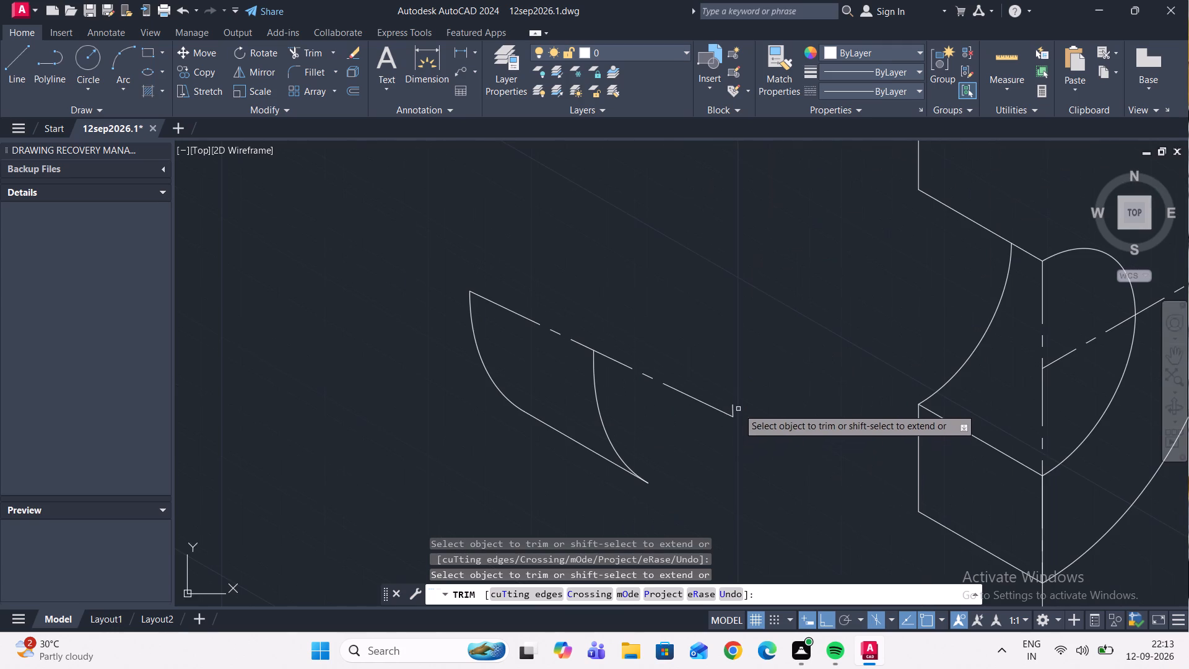
{"action": "left_click", "coordinate": [734, 410]}
{"action": "left_click", "coordinate": [729, 414]}
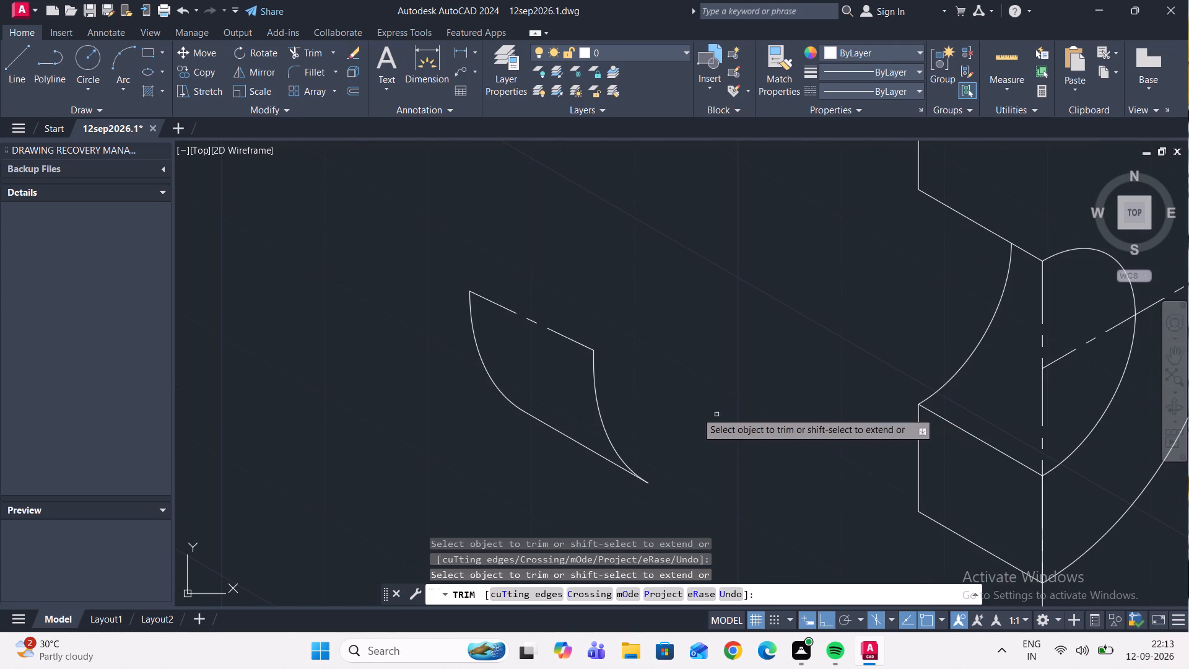
{"action": "left_click", "coordinate": [580, 346]}
{"action": "left_click", "coordinate": [594, 368]}
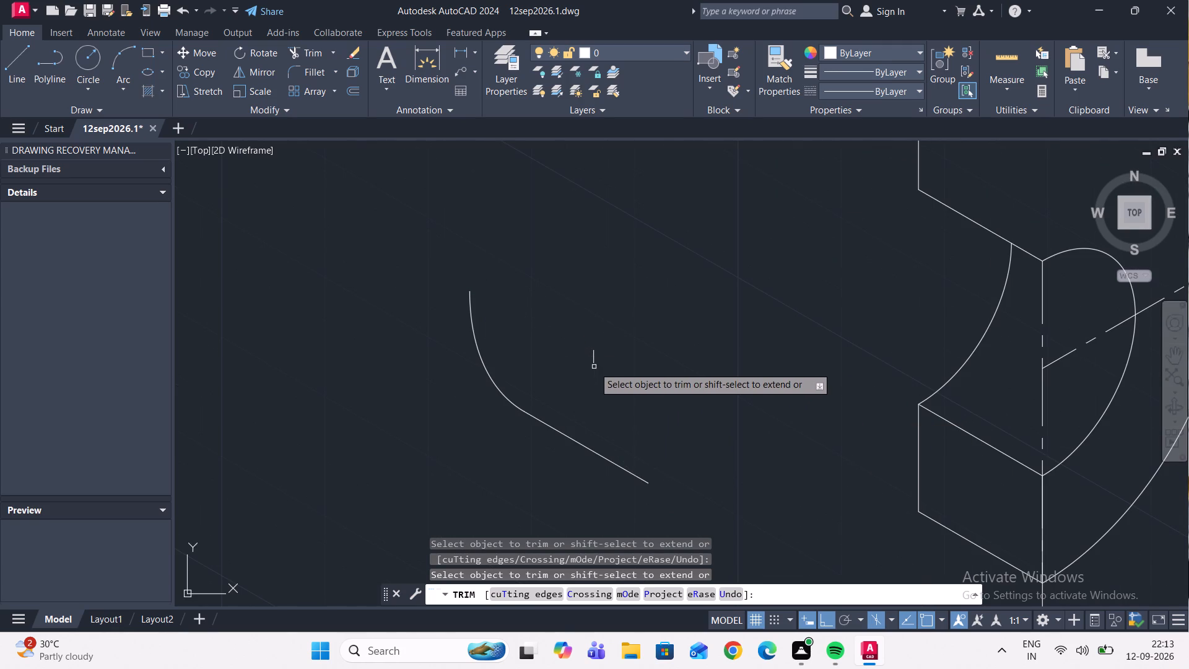
{"action": "left_click", "coordinate": [593, 360]}
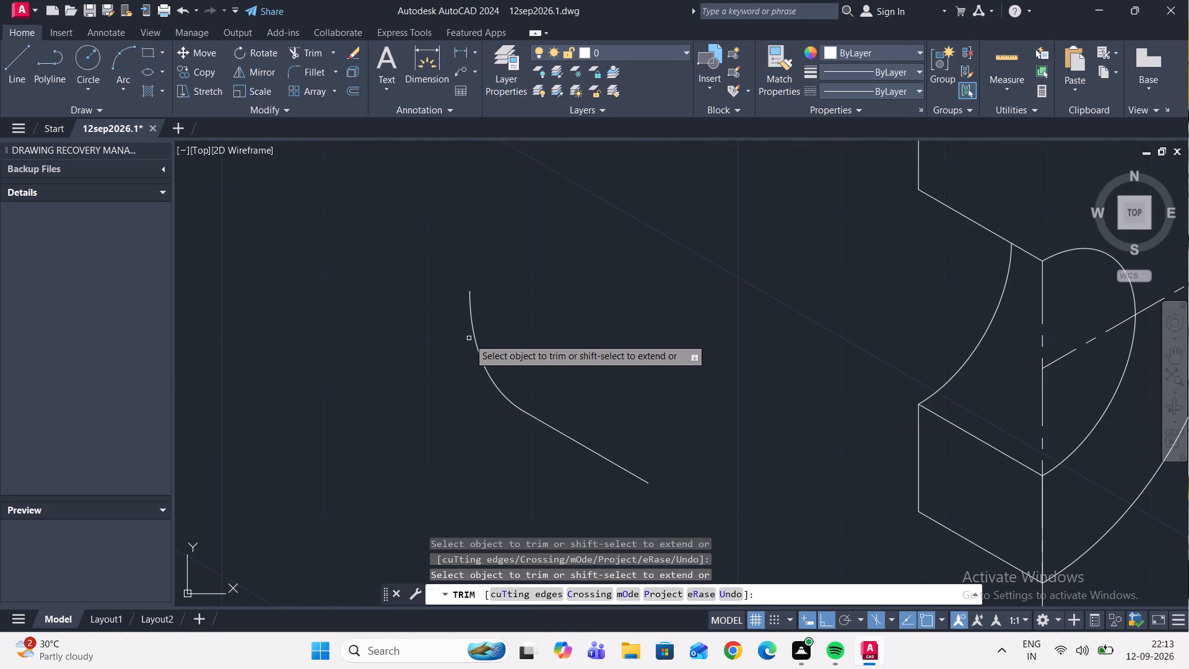
{"action": "left_click", "coordinate": [476, 339]}
{"action": "left_click", "coordinate": [571, 437]}
{"action": "scroll", "coordinate": [648, 450], "scroll_direction": "down", "scroll_amount": 1}
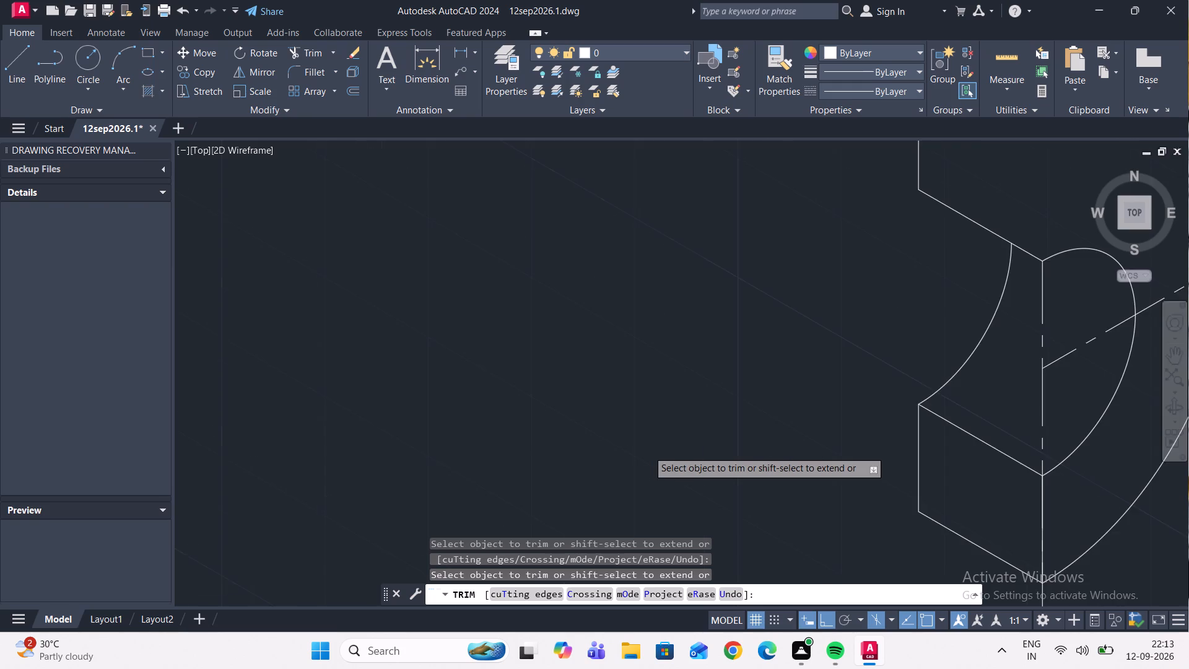
{"action": "scroll", "coordinate": [649, 450], "scroll_direction": "down", "scroll_amount": 4}
{"action": "scroll", "coordinate": [632, 387], "scroll_direction": "up", "scroll_amount": 2}
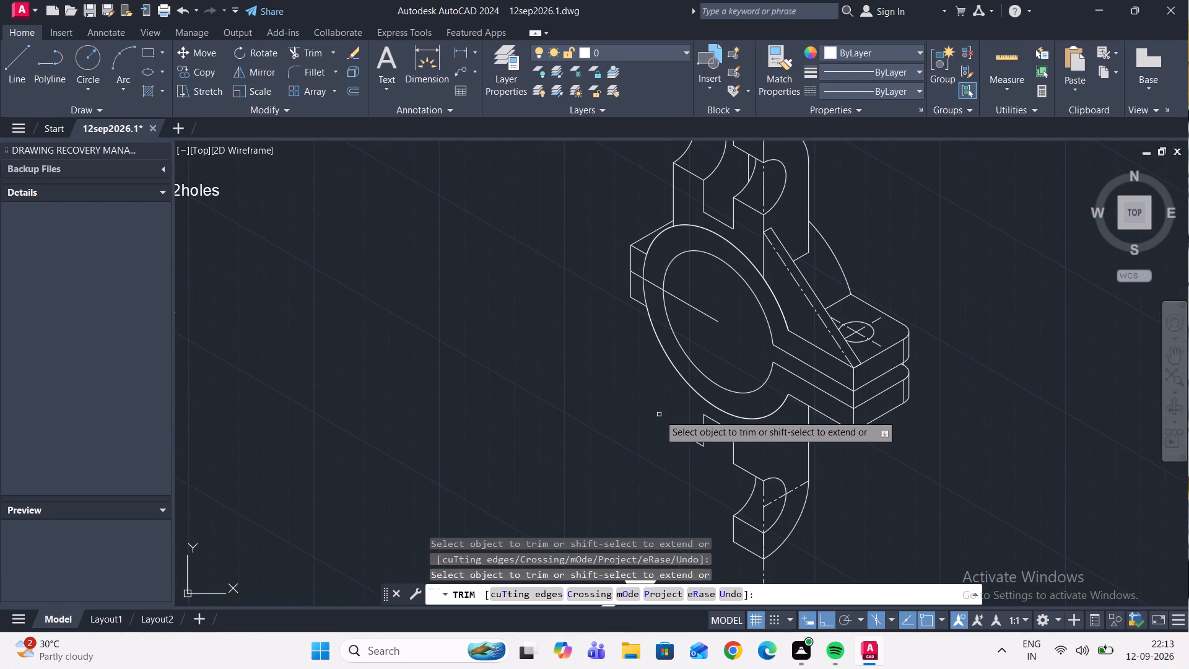
{"action": "key", "text": "Escape"}
Copy the cut lug's inner hole arc from its upper corner to both ends of the stepped line's outermost slanted segment.
{"action": "scroll", "coordinate": [746, 499], "scroll_direction": "up", "scroll_amount": 2}
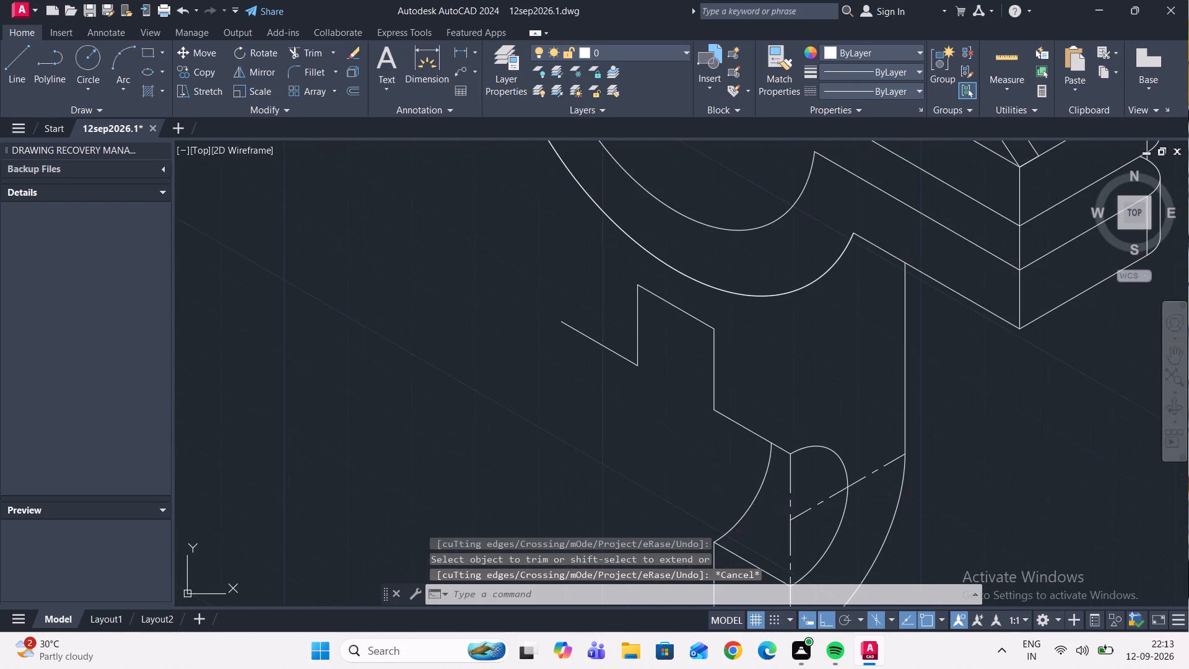
{"action": "left_click", "coordinate": [850, 531]}
{"action": "left_click", "coordinate": [830, 512]}
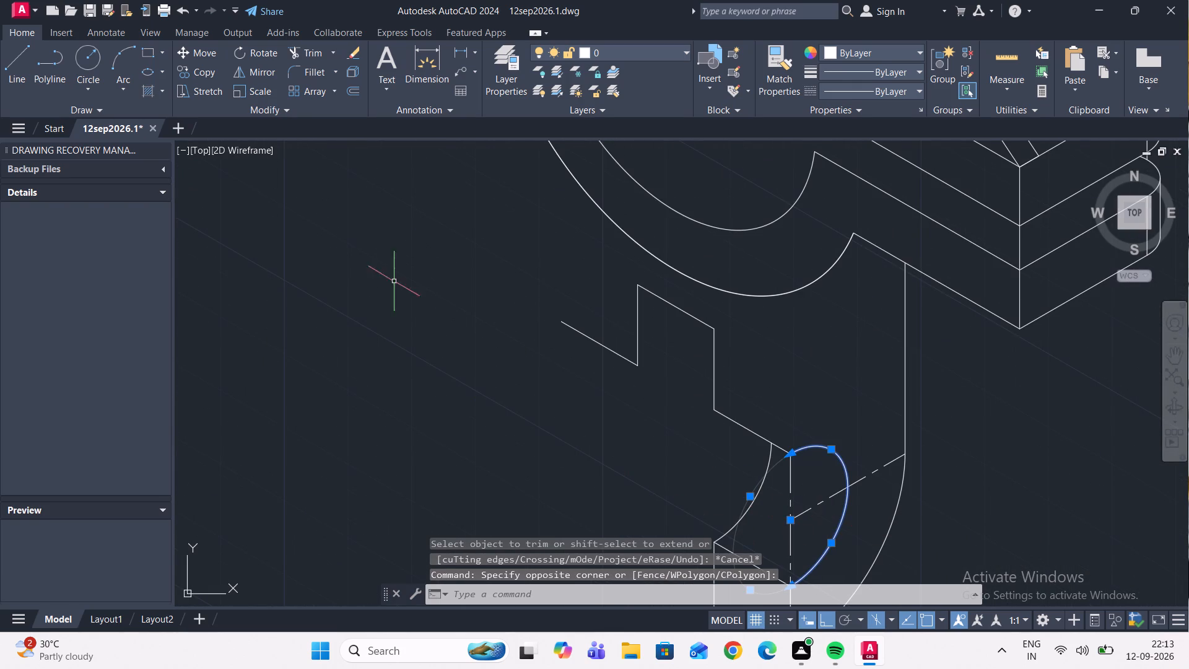
{"action": "left_click", "coordinate": [191, 73]}
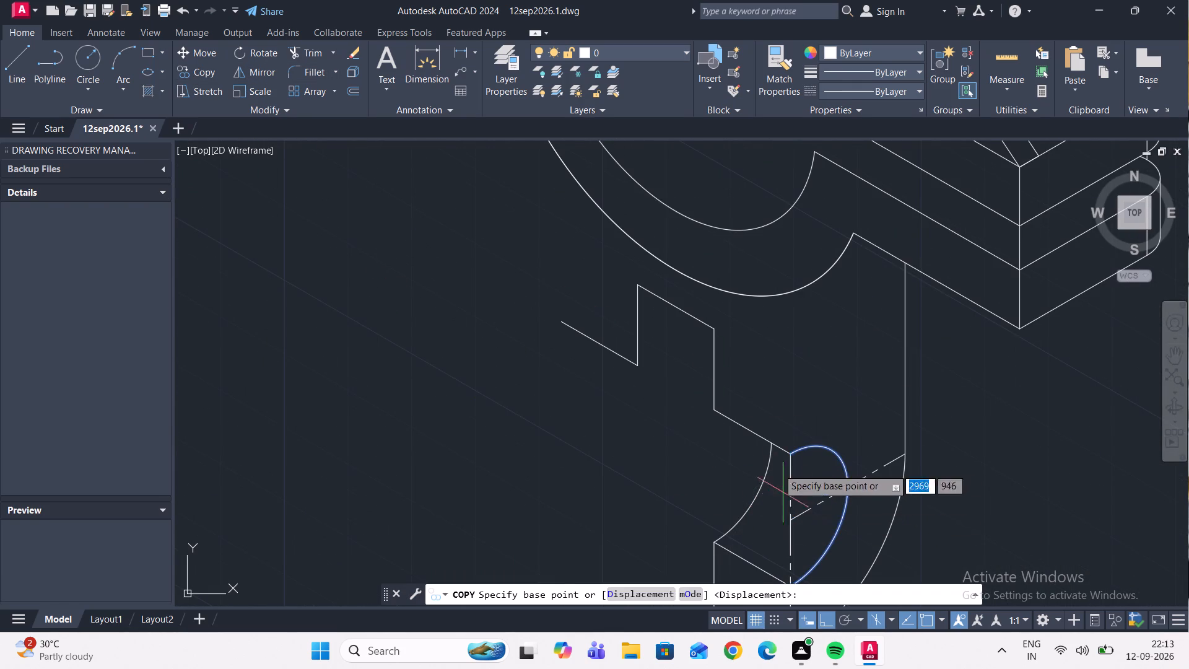
{"action": "scroll", "coordinate": [760, 397], "scroll_direction": "down", "scroll_amount": 2}
{"action": "scroll", "coordinate": [772, 418], "scroll_direction": "up", "scroll_amount": 2}
{"action": "left_click", "coordinate": [772, 418]}
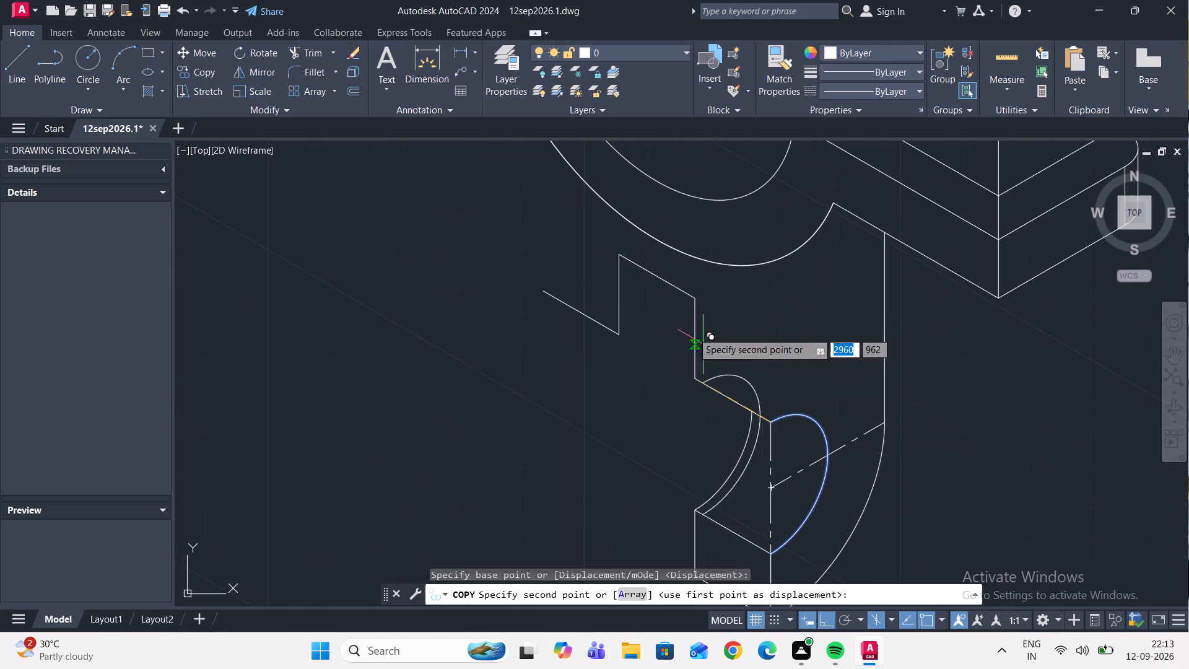
{"action": "left_click", "coordinate": [616, 333]}
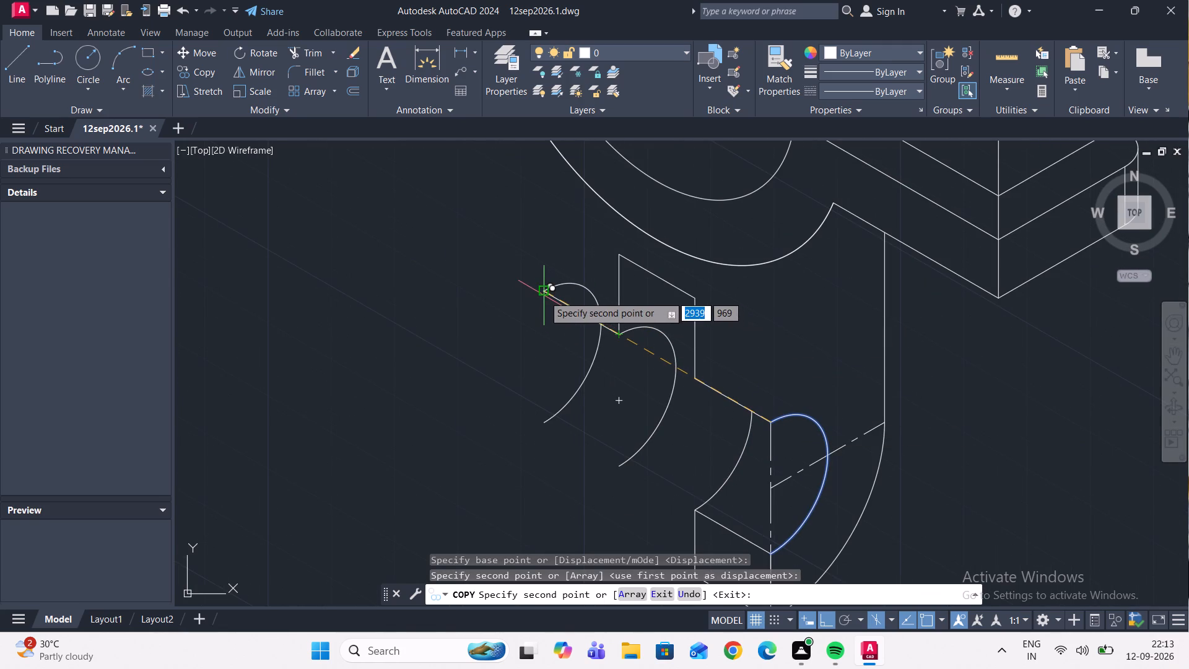
{"action": "left_click", "coordinate": [544, 295]}
{"action": "key", "text": "Escape"}
{"action": "scroll", "coordinate": [596, 347], "scroll_direction": "down", "scroll_amount": 2}
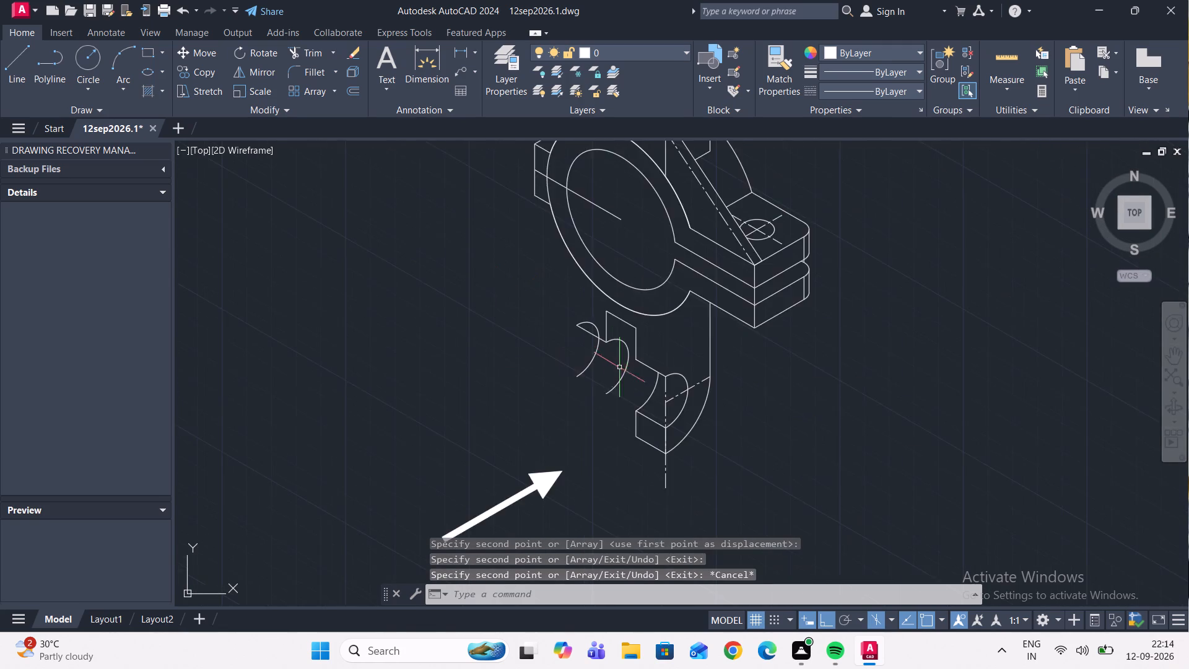
Draw a slanted line joining the lower ends of the two copied hole arcs.
{"action": "scroll", "coordinate": [628, 381], "scroll_direction": "up", "scroll_amount": 1}
{"action": "left_click", "coordinate": [28, 77]}
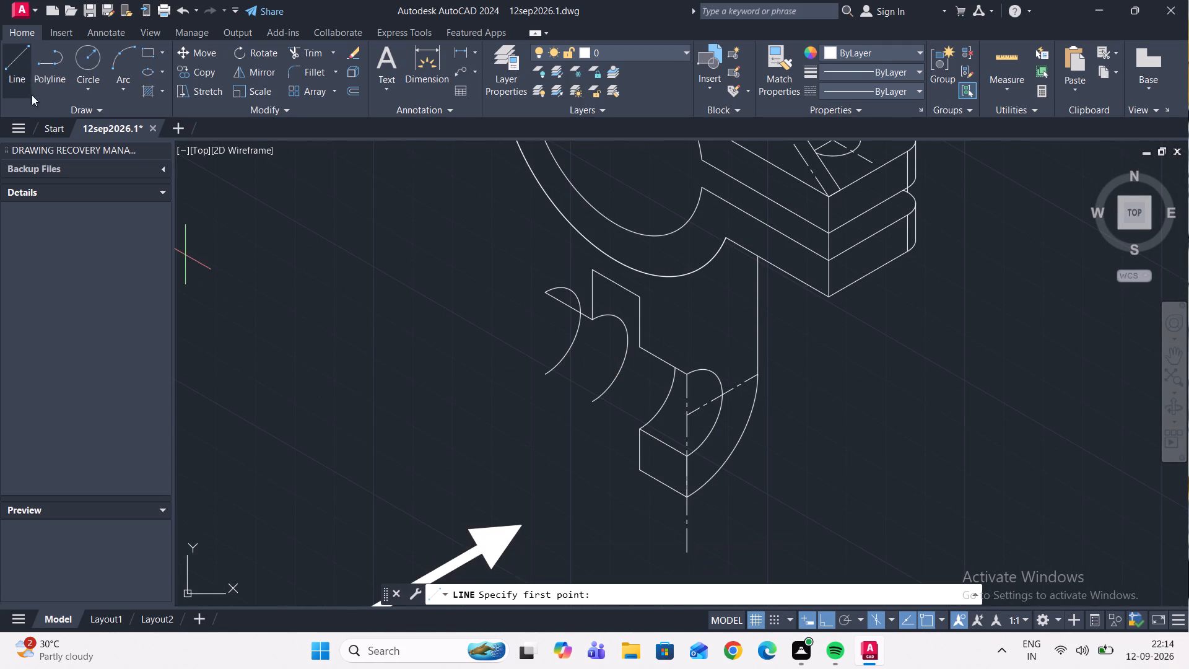
{"action": "scroll", "coordinate": [516, 374], "scroll_direction": "up", "scroll_amount": 1}
{"action": "left_click_drag", "start_coordinate": [638, 415], "coordinate": [637, 415]}
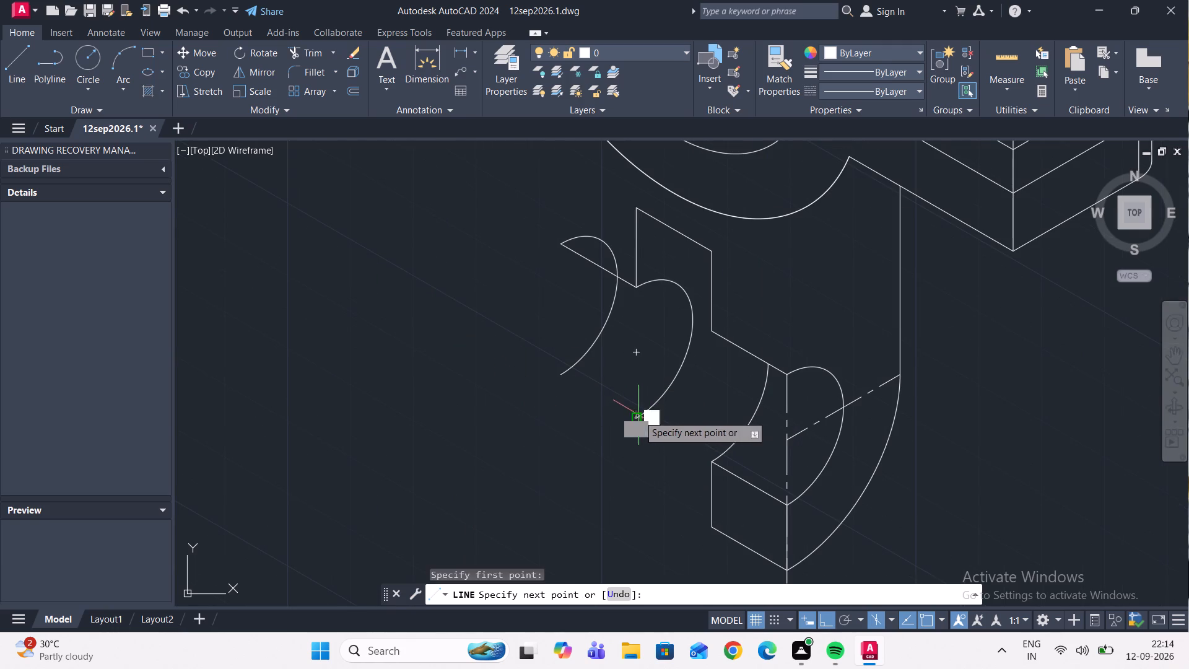
{"action": "left_click_drag", "start_coordinate": [637, 415], "coordinate": [628, 409]}
{"action": "left_click", "coordinate": [563, 375]}
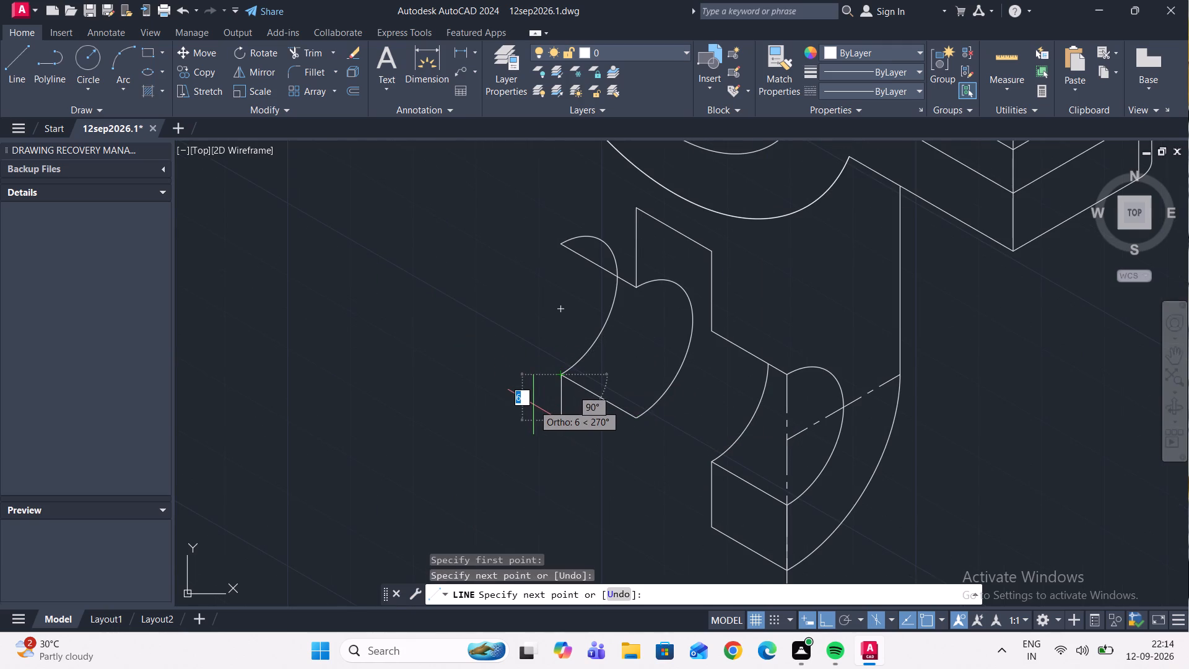
{"action": "key", "text": "Escape"}
{"action": "scroll", "coordinate": [691, 429], "scroll_direction": "down", "scroll_amount": 1}
Copy the cut lug's short vertical edge down from both lower ends of the copied hole arcs.
{"action": "scroll", "coordinate": [731, 492], "scroll_direction": "up", "scroll_amount": 2}
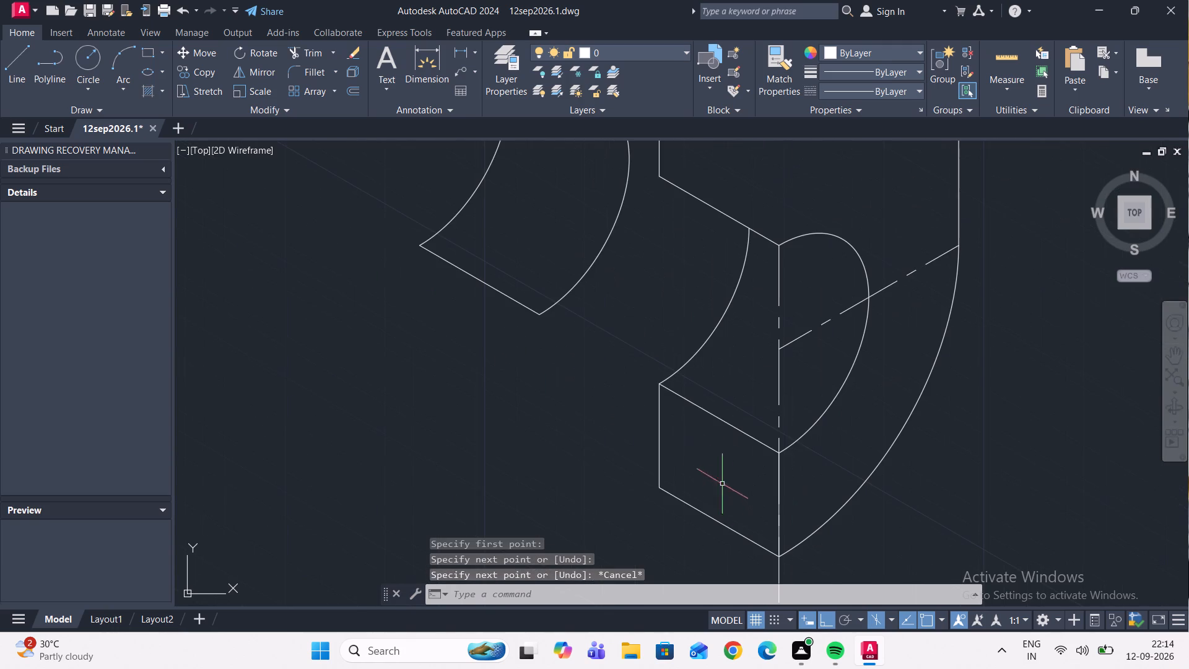
{"action": "left_click_drag", "start_coordinate": [681, 463], "coordinate": [677, 456]}
{"action": "left_click", "coordinate": [635, 424]}
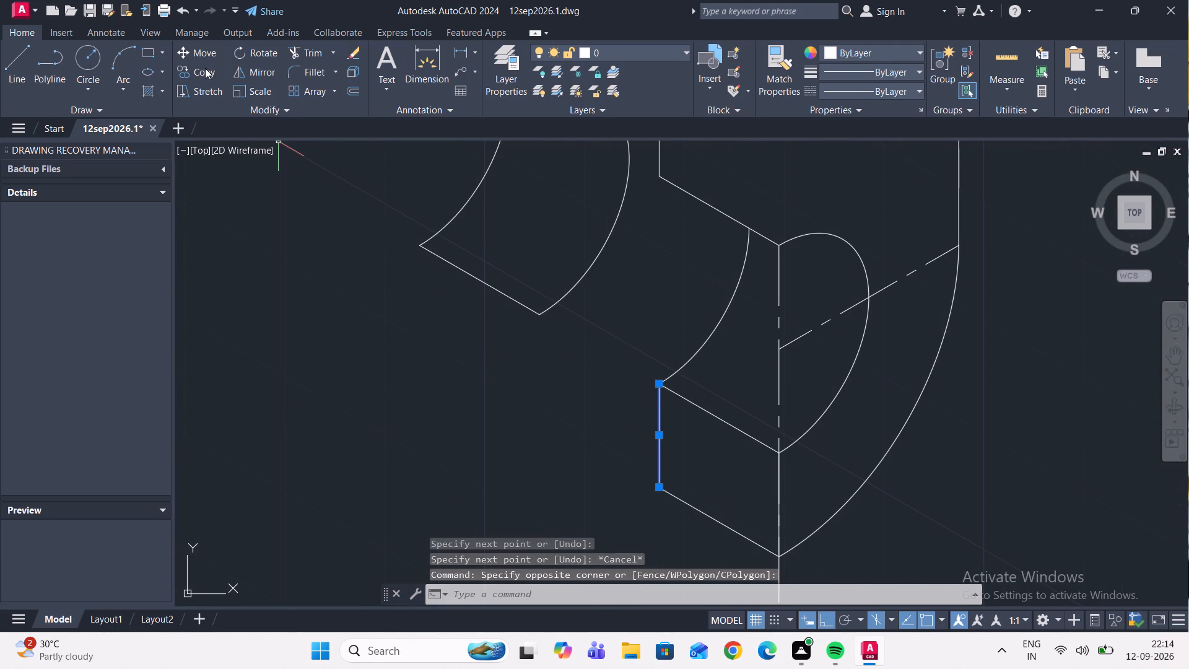
{"action": "left_click", "coordinate": [205, 69]}
{"action": "scroll", "coordinate": [687, 422], "scroll_direction": "up", "scroll_amount": 1}
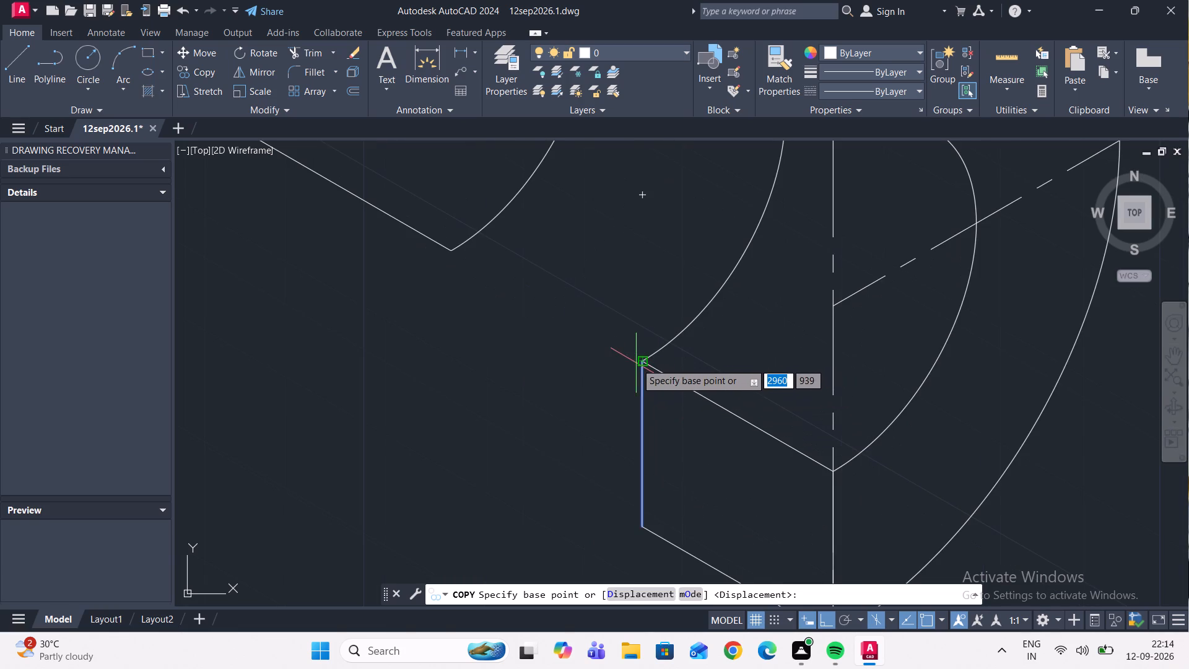
{"action": "left_click", "coordinate": [642, 362]}
{"action": "left_click", "coordinate": [447, 250]}
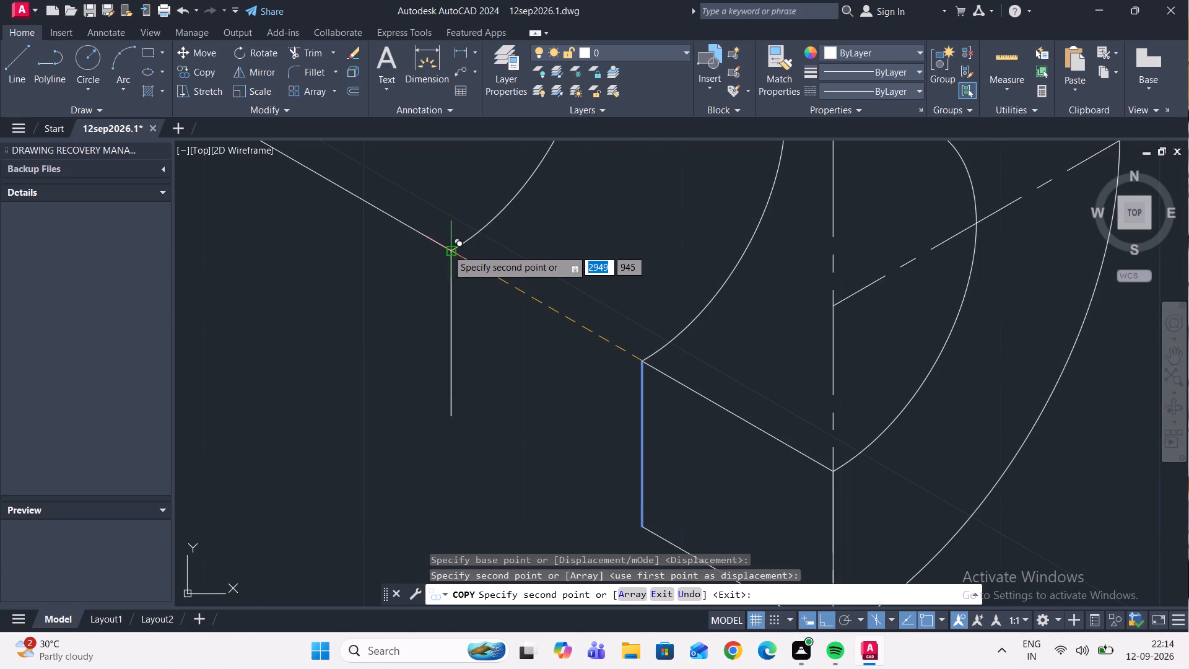
{"action": "scroll", "coordinate": [480, 302], "scroll_direction": "down", "scroll_amount": 3}
{"action": "scroll", "coordinate": [427, 270], "scroll_direction": "up", "scroll_amount": 2}
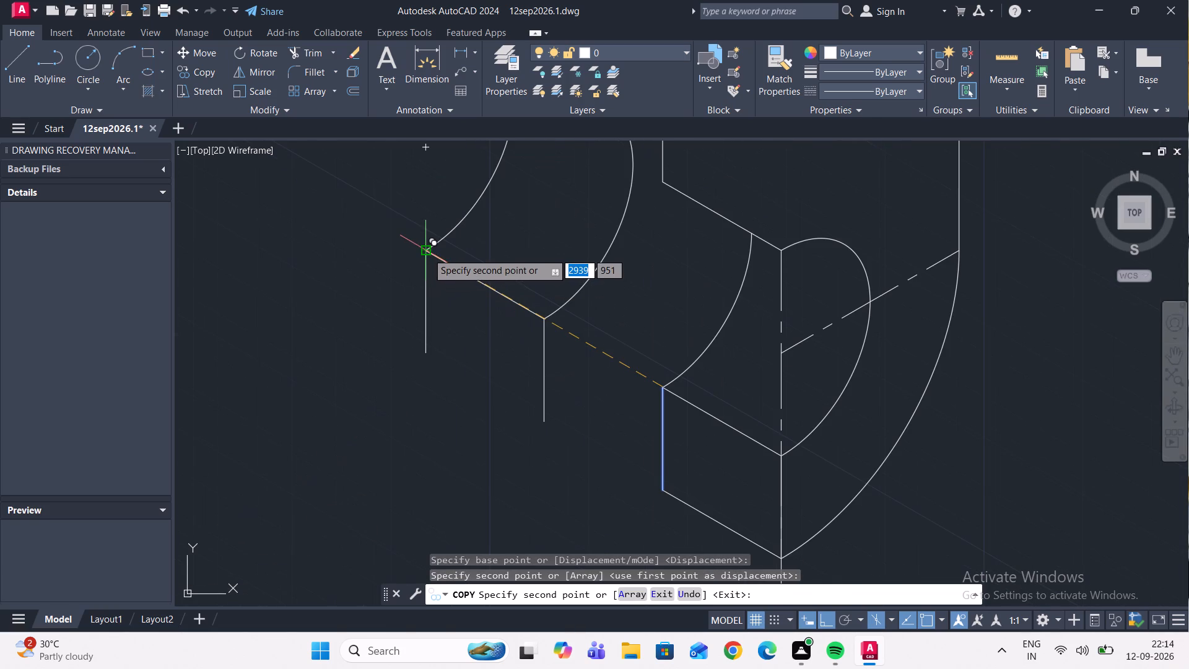
{"action": "left_click", "coordinate": [427, 253]}
{"action": "key", "text": "Escape"}
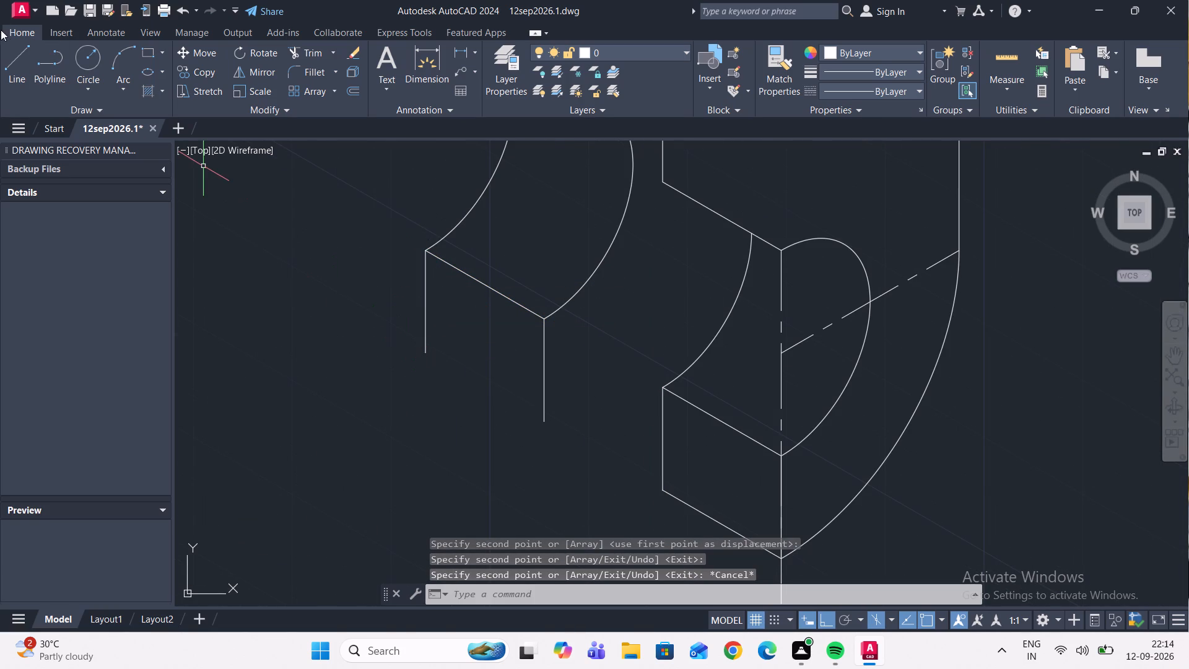
Draw a slanted line joining the bottom ends of the two copied vertical edges to close the outer lug's cut face.
{"action": "left_click", "coordinate": [15, 64]}
{"action": "scroll", "coordinate": [485, 414], "scroll_direction": "down", "scroll_amount": 1}
{"action": "scroll", "coordinate": [516, 424], "scroll_direction": "up", "scroll_amount": 2}
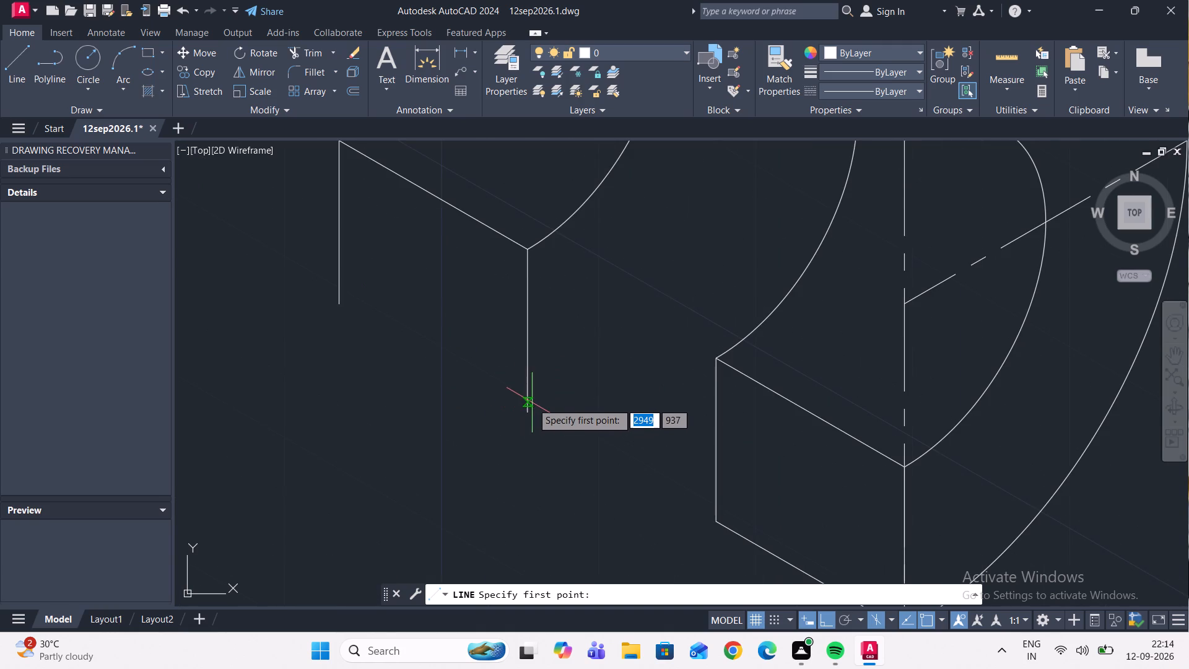
{"action": "left_click", "coordinate": [528, 411]}
{"action": "left_click", "coordinate": [334, 300]}
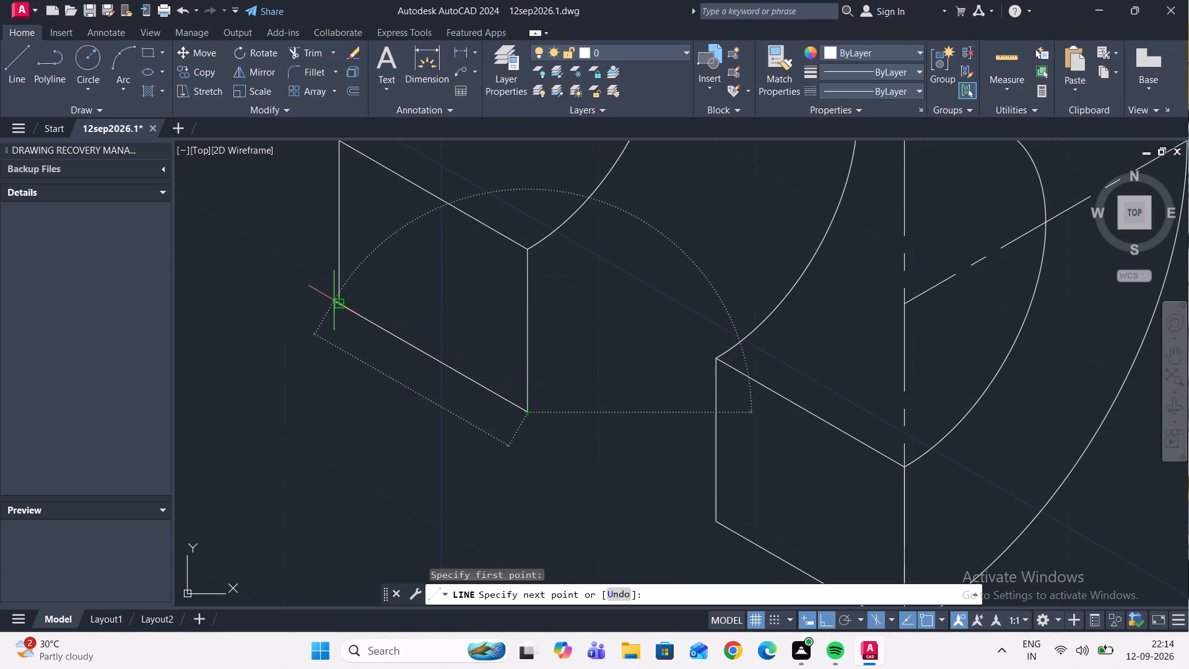
{"action": "scroll", "coordinate": [353, 313], "scroll_direction": "up", "scroll_amount": 4}
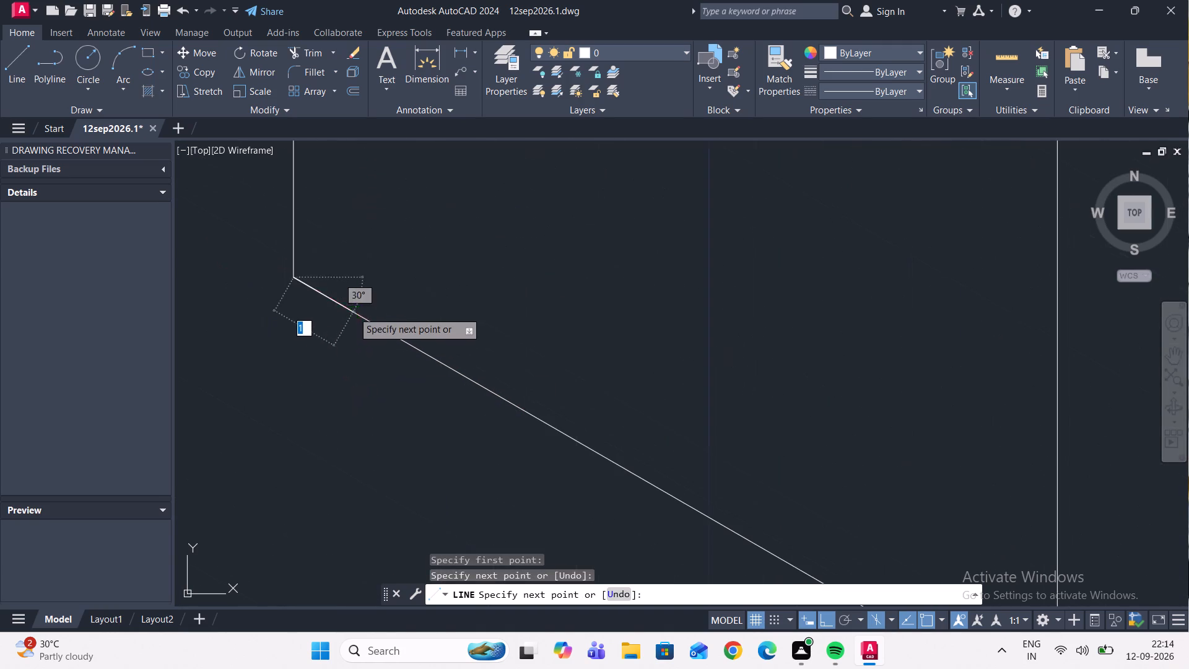
{"action": "scroll", "coordinate": [276, 231], "scroll_direction": "up", "scroll_amount": 3}
{"action": "key", "text": "Escape"}
Copy the cut lug's large outer arc from its lower end to the bottom inner corner of the outer lug's cut face.
{"action": "scroll", "coordinate": [568, 402], "scroll_direction": "down", "scroll_amount": 4}
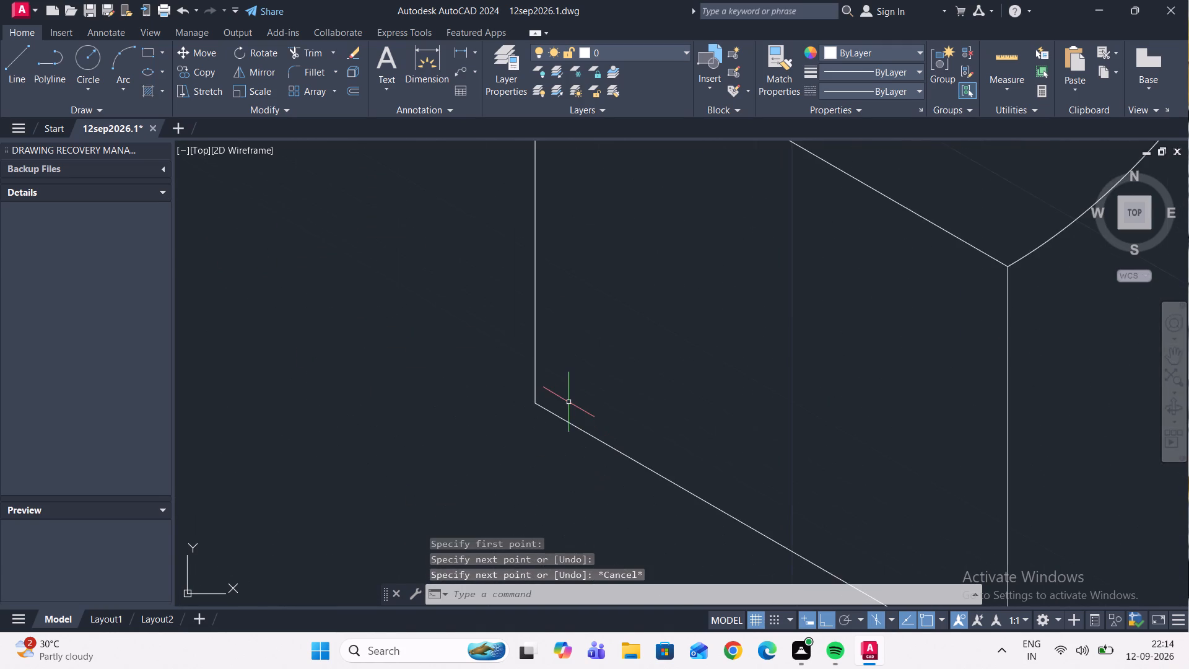
{"action": "scroll", "coordinate": [570, 401], "scroll_direction": "down", "scroll_amount": 5}
{"action": "scroll", "coordinate": [656, 395], "scroll_direction": "up", "scroll_amount": 1}
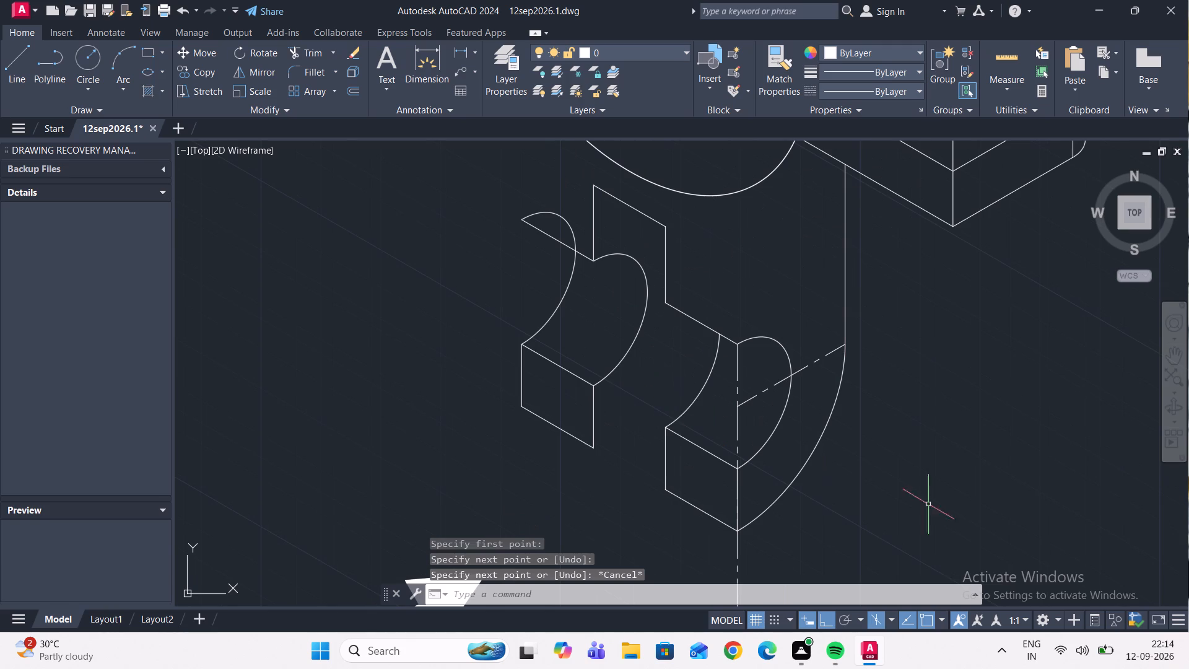
{"action": "left_click_drag", "start_coordinate": [850, 509], "coordinate": [843, 498]}
{"action": "left_click", "coordinate": [795, 444]}
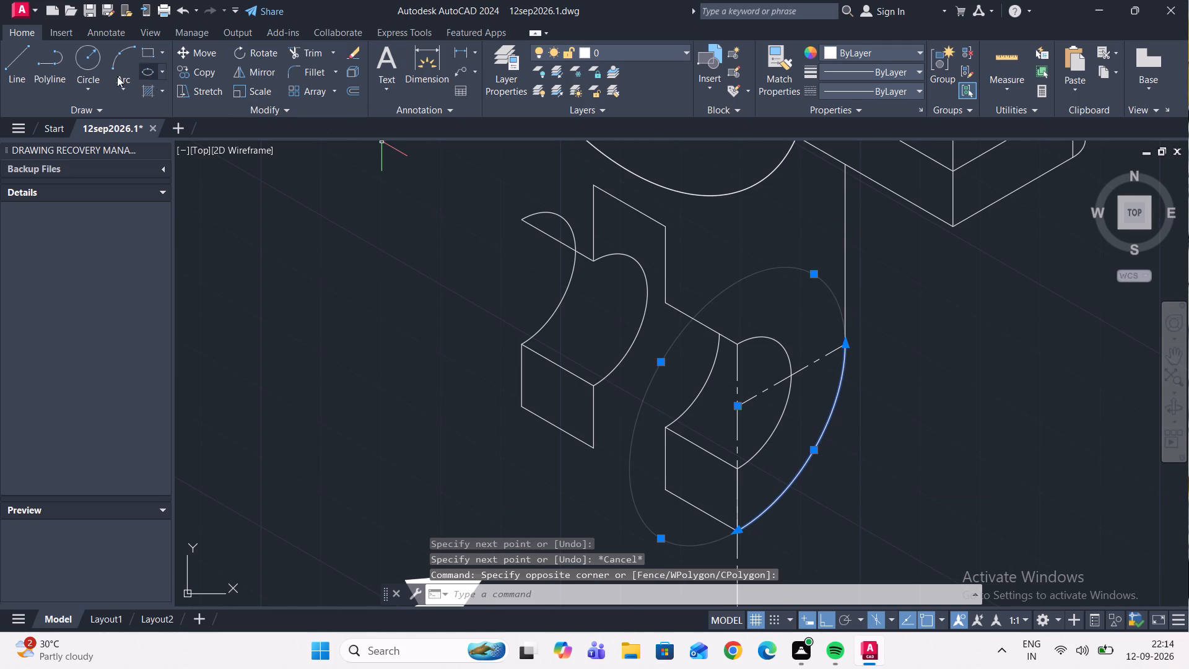
{"action": "left_click", "coordinate": [193, 71]}
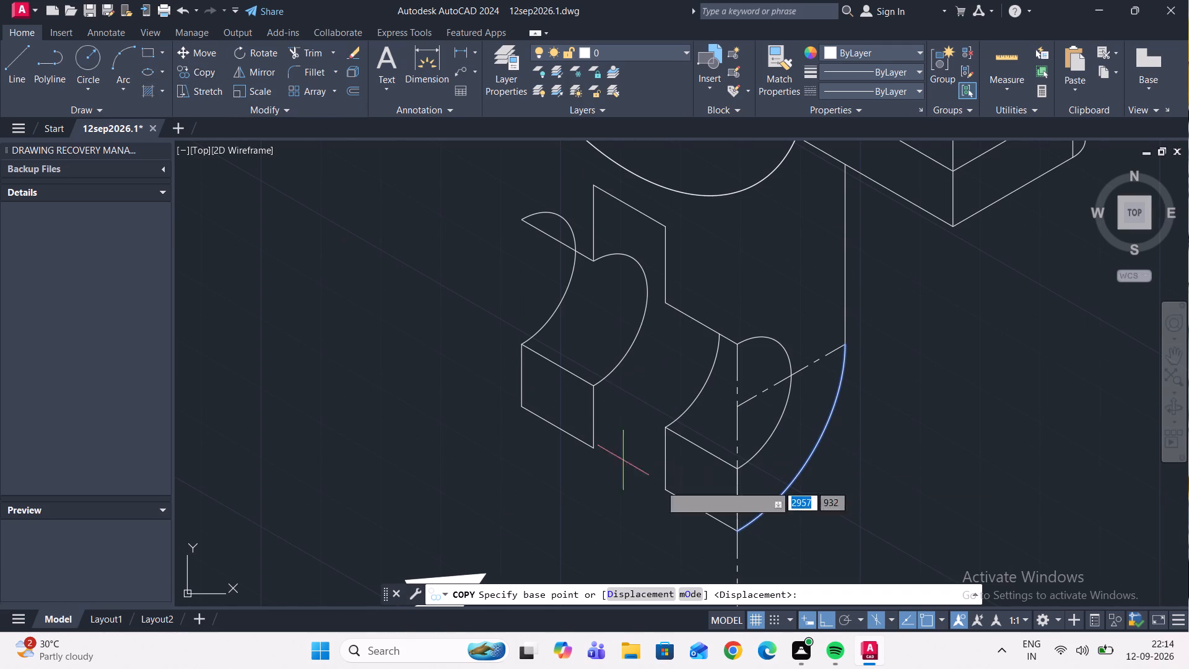
{"action": "left_click", "coordinate": [739, 531]}
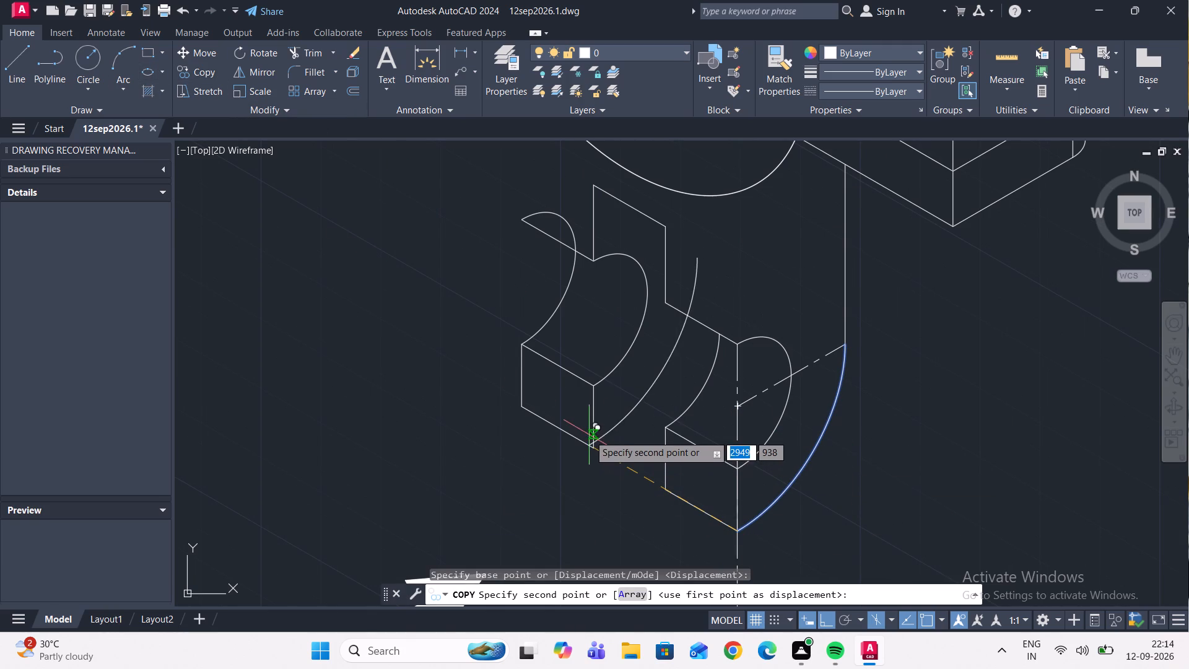
{"action": "scroll", "coordinate": [590, 445], "scroll_direction": "up", "scroll_amount": 2}
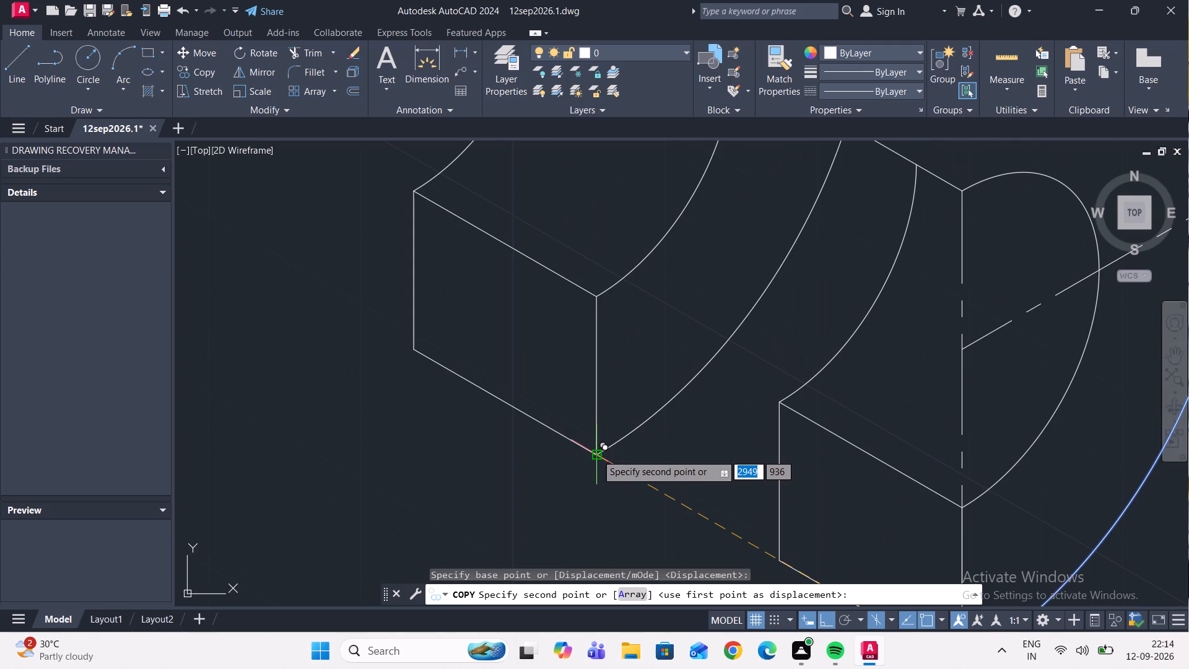
{"action": "left_click", "coordinate": [596, 453]}
{"action": "scroll", "coordinate": [660, 461], "scroll_direction": "down", "scroll_amount": 3}
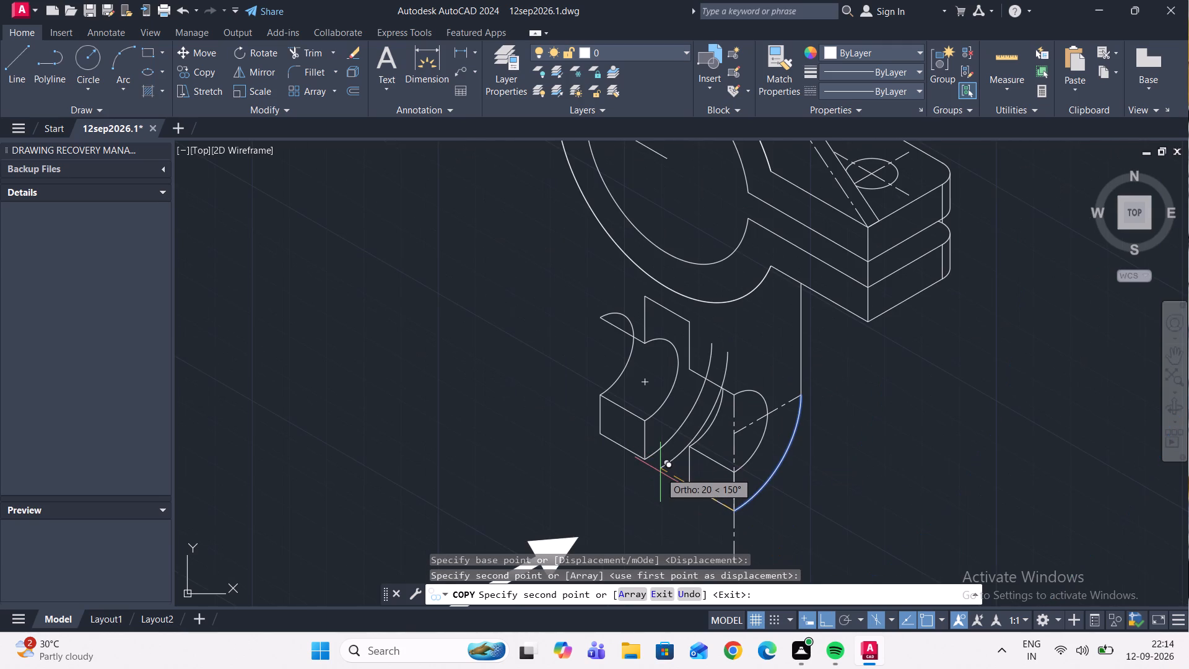
{"action": "key", "text": "Escape"}
Trim the copied outer arc beyond the stepped line and the outermost hole arc above the stepped line's slanted segment.
{"action": "scroll", "coordinate": [714, 353], "scroll_direction": "down", "scroll_amount": 2}
{"action": "scroll", "coordinate": [715, 348], "scroll_direction": "up", "scroll_amount": 2}
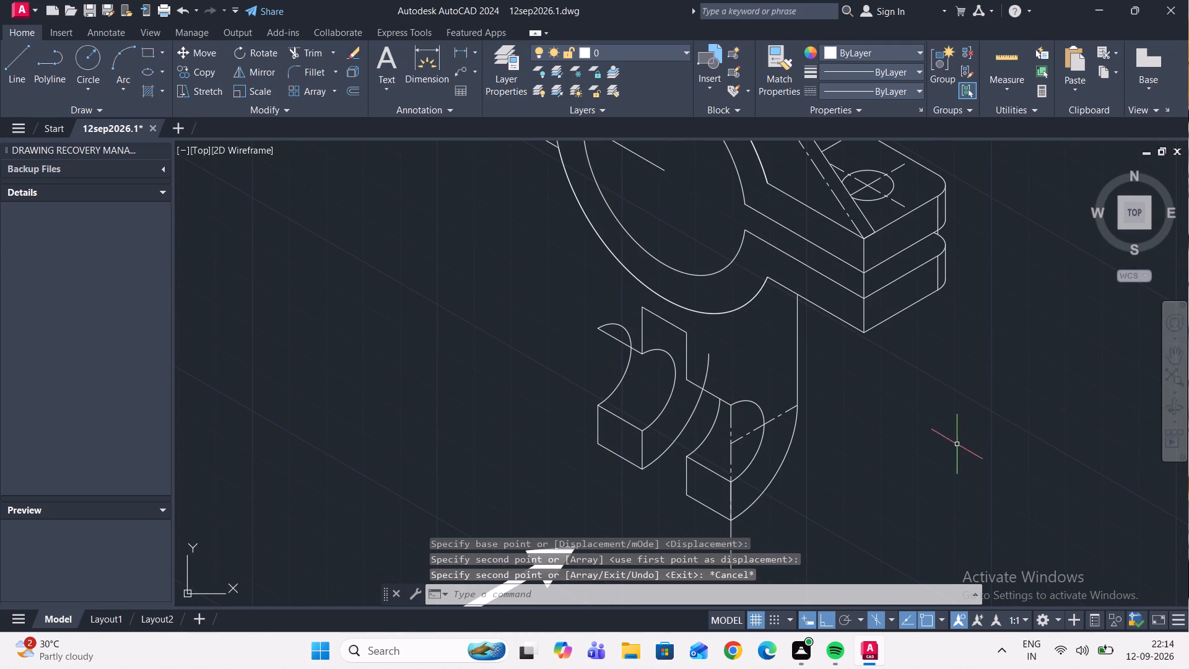
{"action": "scroll", "coordinate": [736, 348], "scroll_direction": "down", "scroll_amount": 3}
{"action": "scroll", "coordinate": [696, 274], "scroll_direction": "up", "scroll_amount": 1}
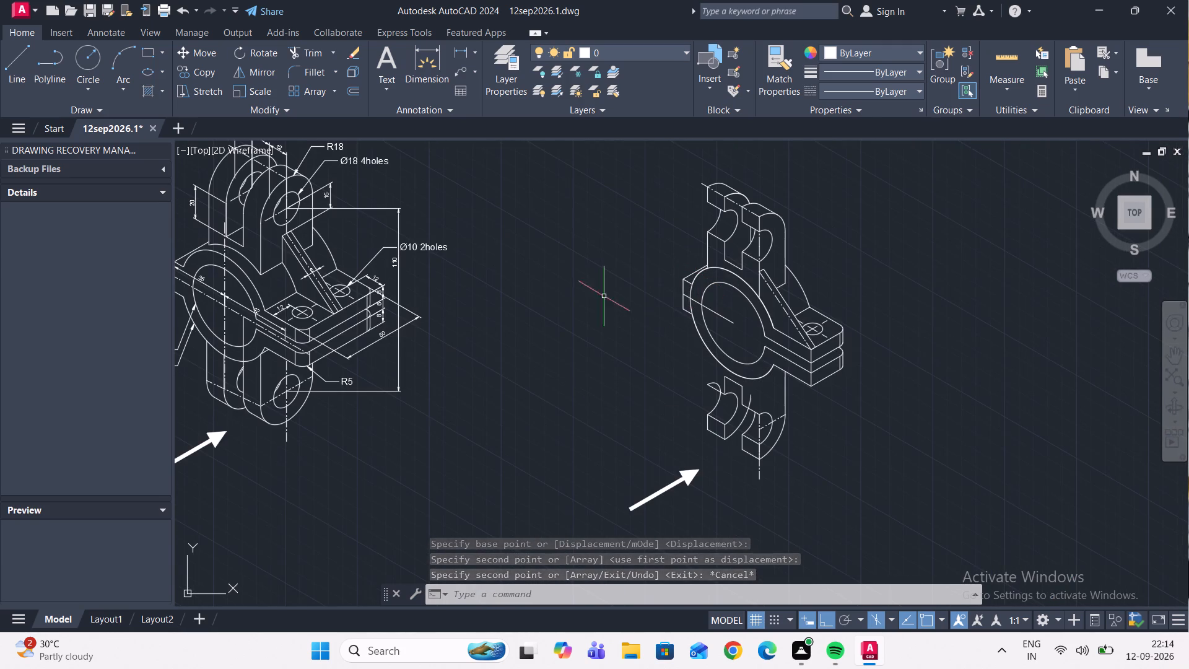
{"action": "left_click", "coordinate": [305, 58]}
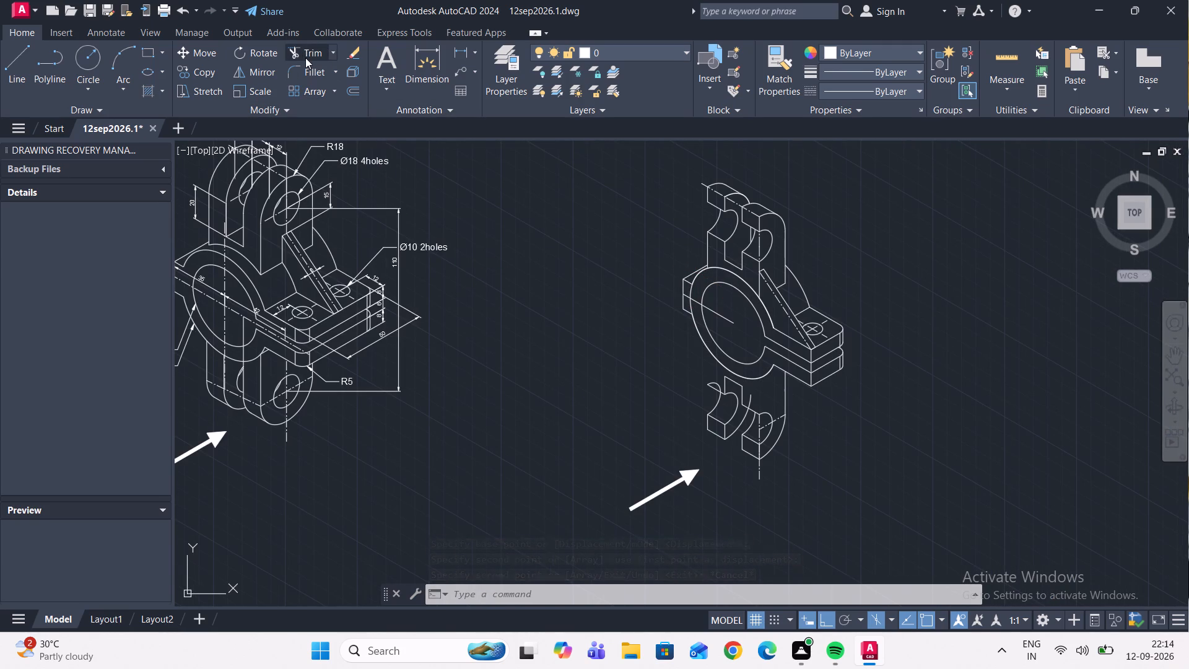
{"action": "scroll", "coordinate": [775, 420], "scroll_direction": "up", "scroll_amount": 2}
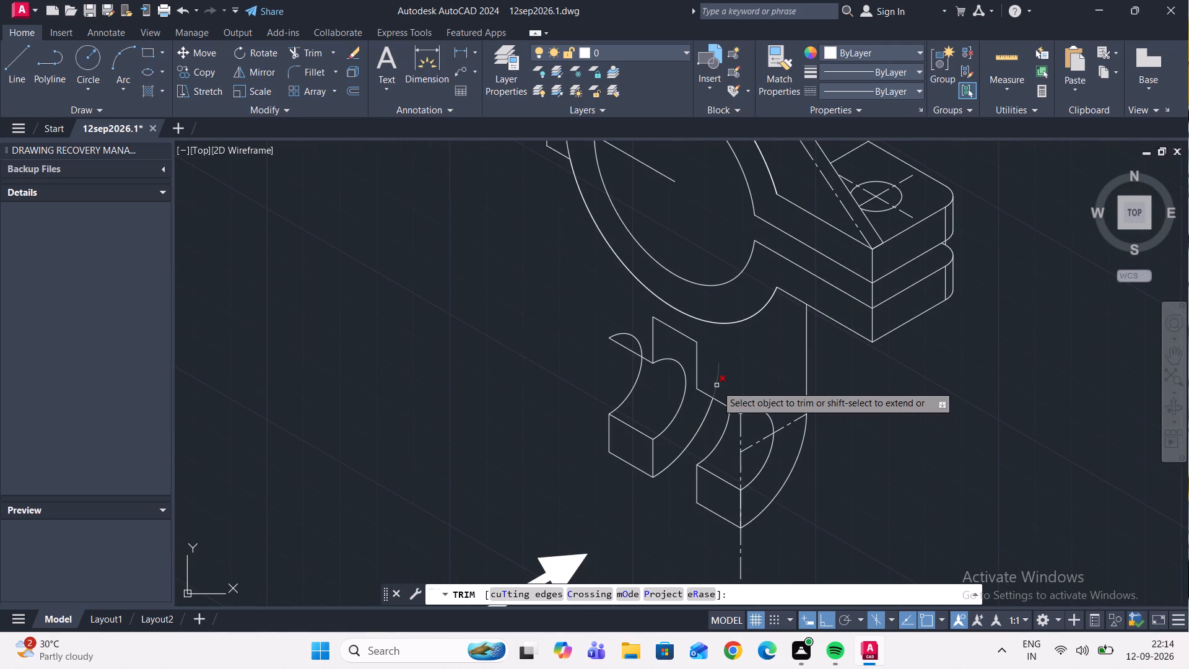
{"action": "left_click", "coordinate": [716, 385]}
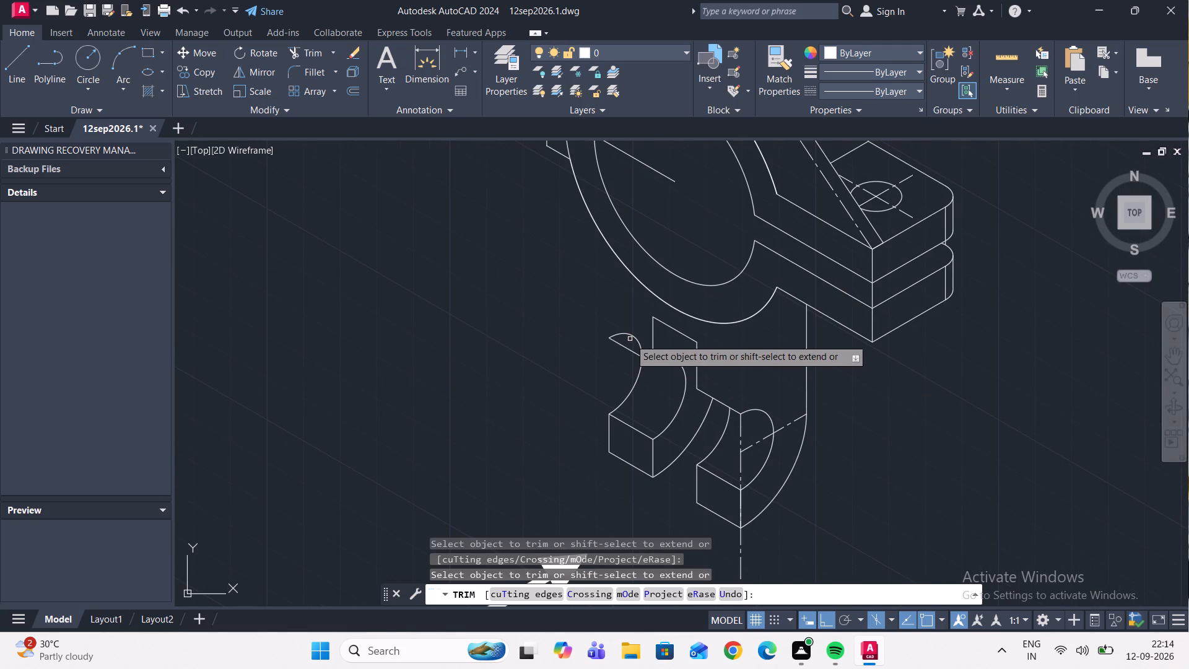
{"action": "left_click", "coordinate": [631, 338]}
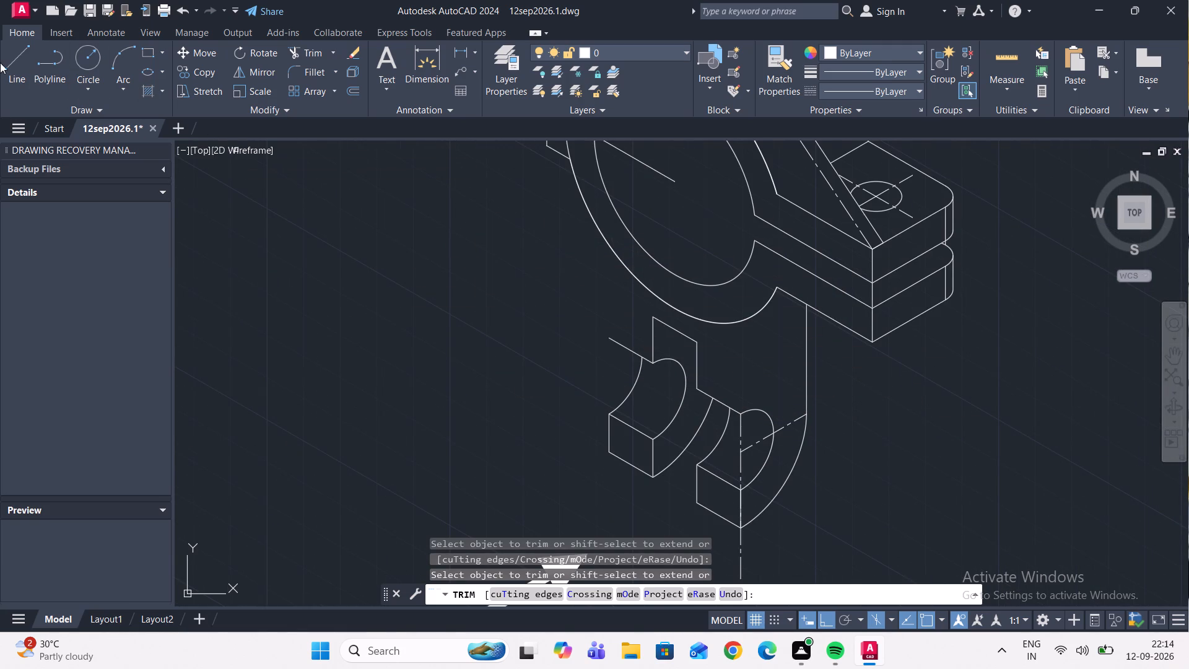
Draw a vertical edge from the stepped line's outermost end up past the ring's outer arc and trim its overshoot.
{"action": "left_click", "coordinate": [14, 71]}
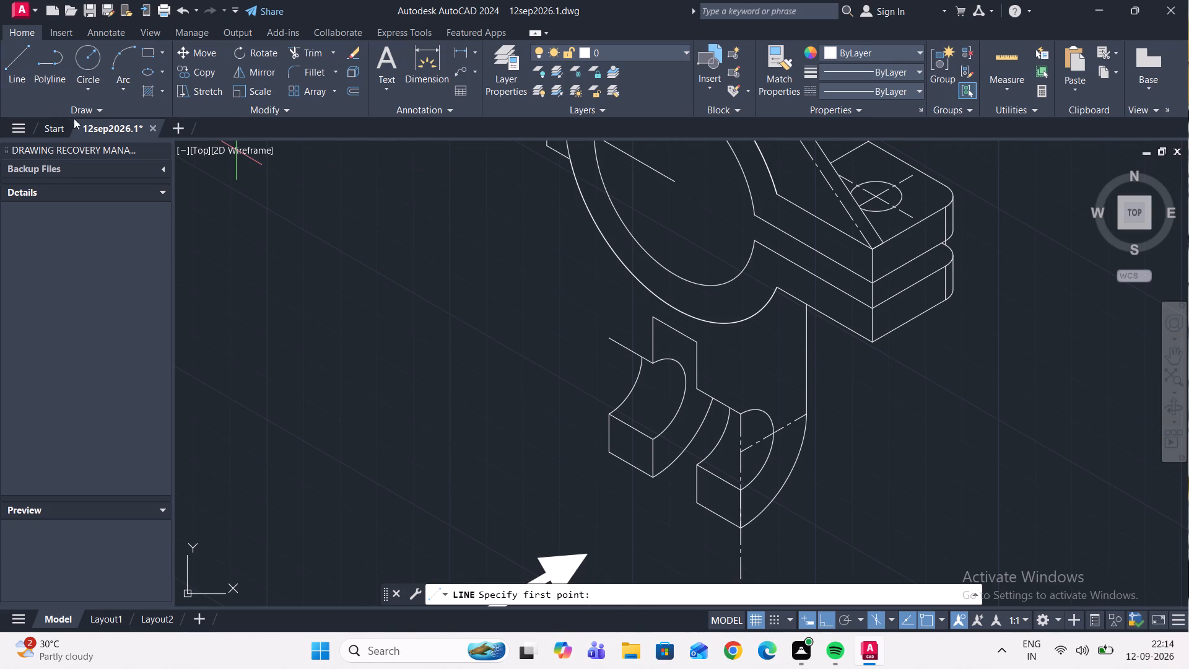
{"action": "scroll", "coordinate": [576, 359], "scroll_direction": "down", "scroll_amount": 1}
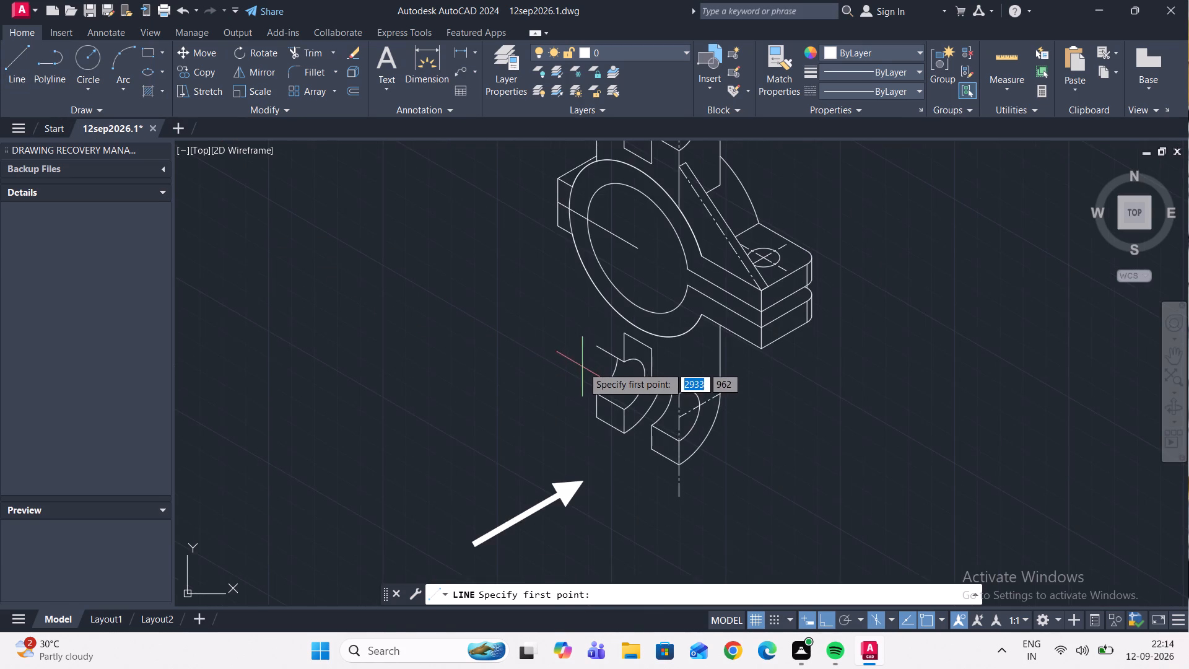
{"action": "scroll", "coordinate": [599, 354], "scroll_direction": "up", "scroll_amount": 2}
{"action": "left_click", "coordinate": [591, 335]}
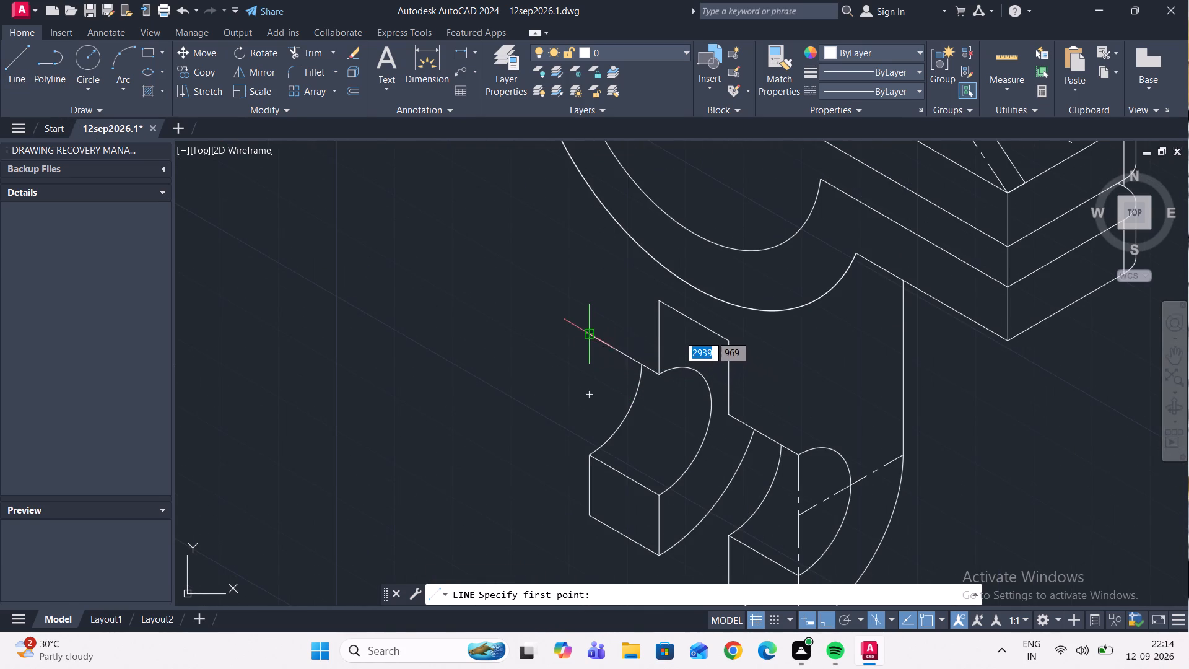
{"action": "scroll", "coordinate": [586, 175], "scroll_direction": "up", "scroll_amount": 2}
{"action": "left_click", "coordinate": [593, 173]}
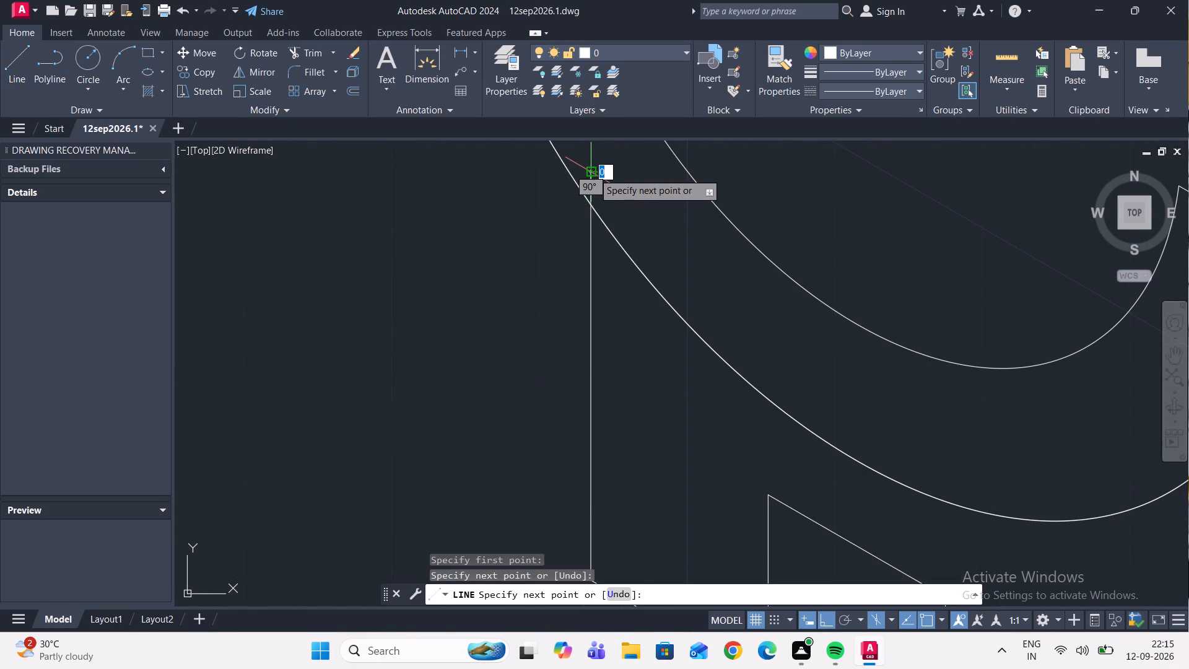
{"action": "key", "text": "Escape"}
{"action": "scroll", "coordinate": [596, 185], "scroll_direction": "down", "scroll_amount": 2}
{"action": "middle_click_drag", "start_coordinate": [606, 178], "coordinate": [635, 268]}
{"action": "scroll", "coordinate": [634, 272], "scroll_direction": "up", "scroll_amount": 1}
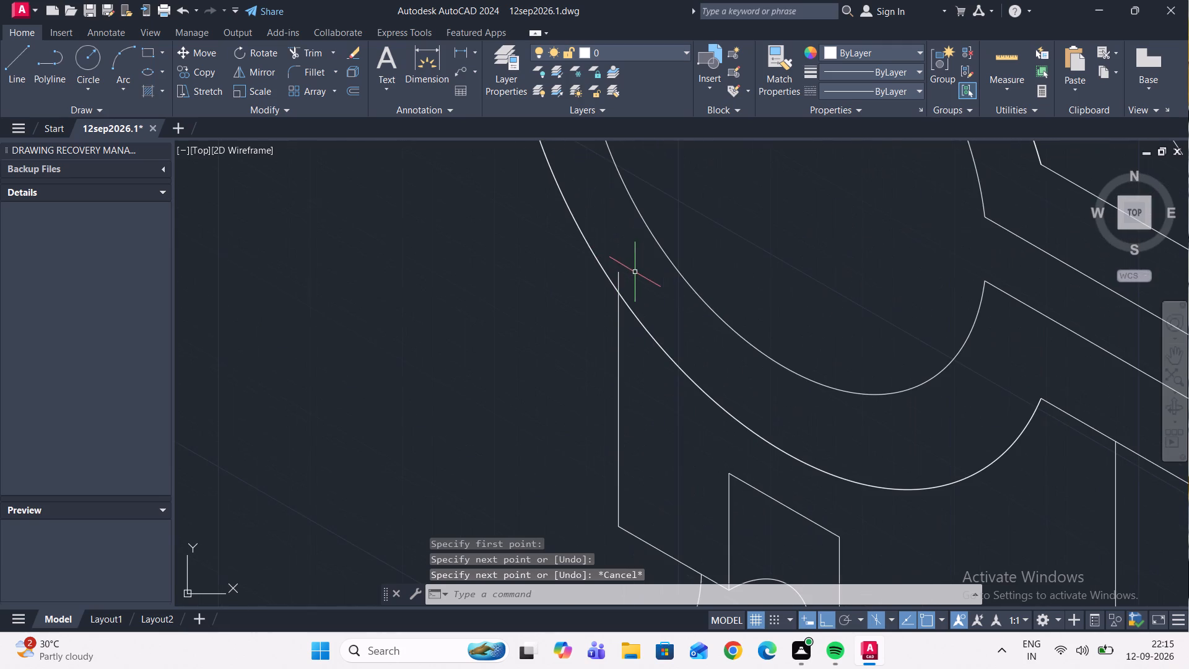
{"action": "left_click", "coordinate": [315, 51]}
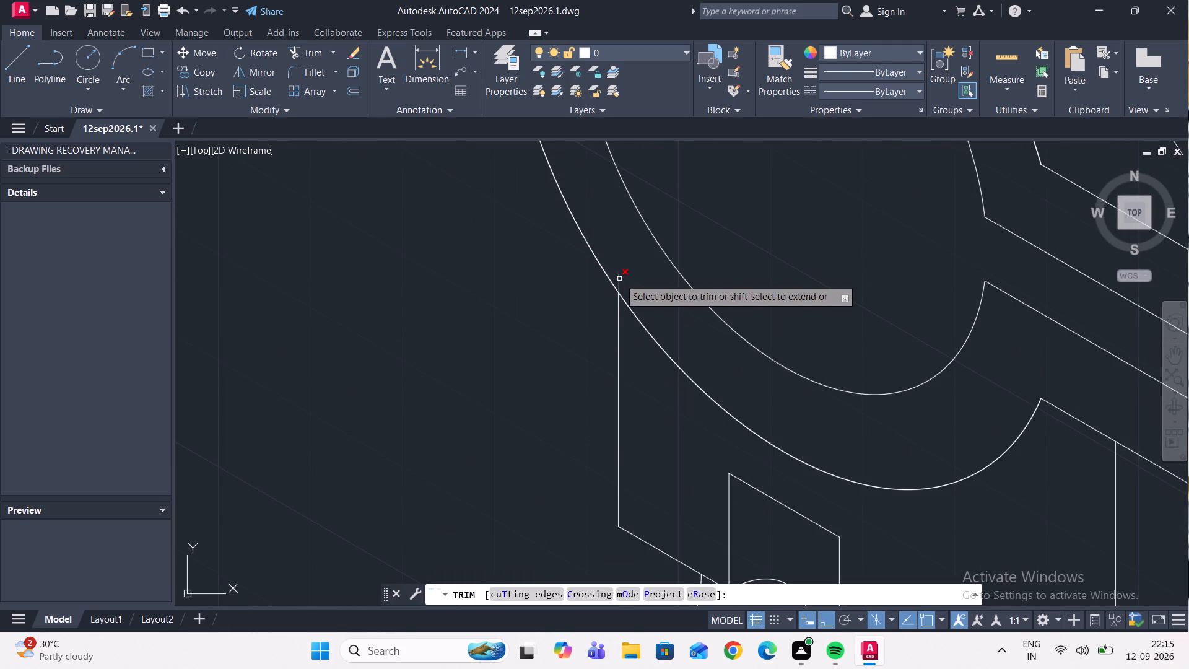
{"action": "left_click", "coordinate": [619, 279]}
Trim the ring's outer arcs crossing the upper and lower lugs and the short slanted edge left beside the lower lug.
{"action": "left_click", "coordinate": [668, 351]}
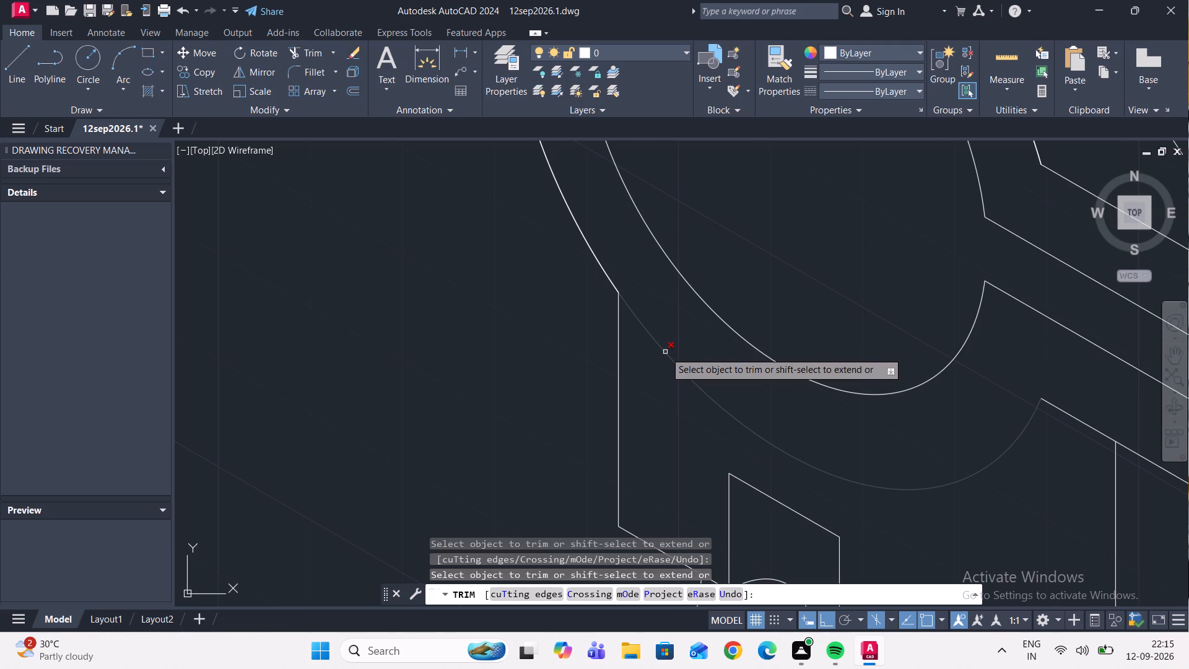
{"action": "scroll", "coordinate": [721, 385], "scroll_direction": "down", "scroll_amount": 4}
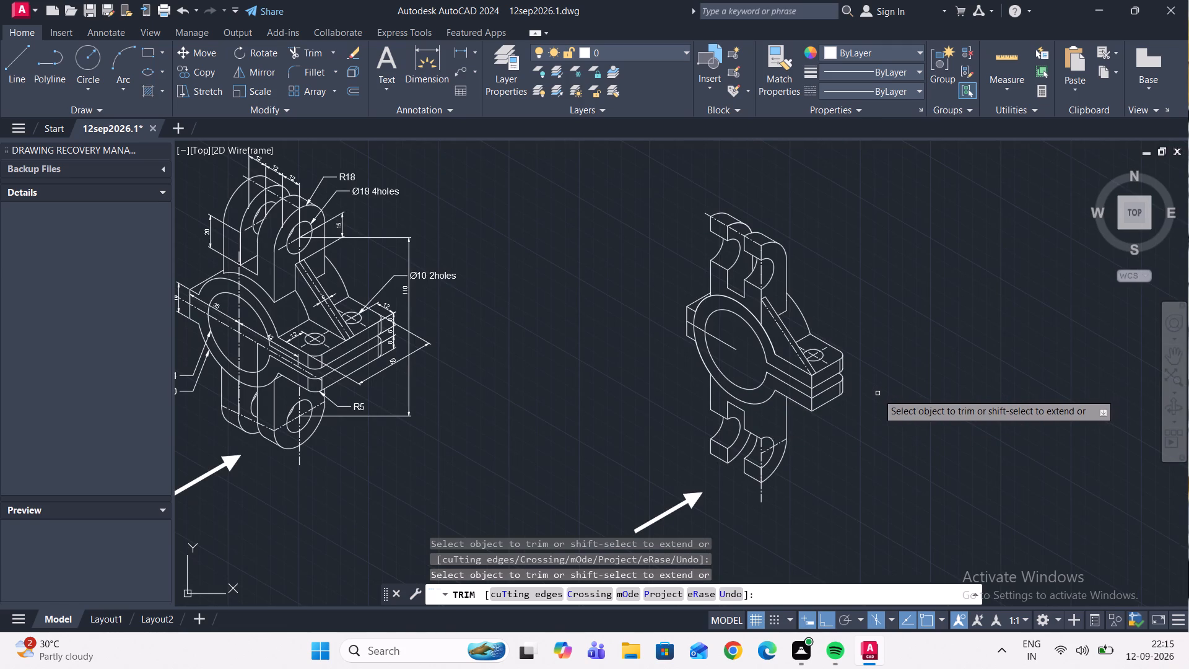
{"action": "left_click", "coordinate": [754, 317]}
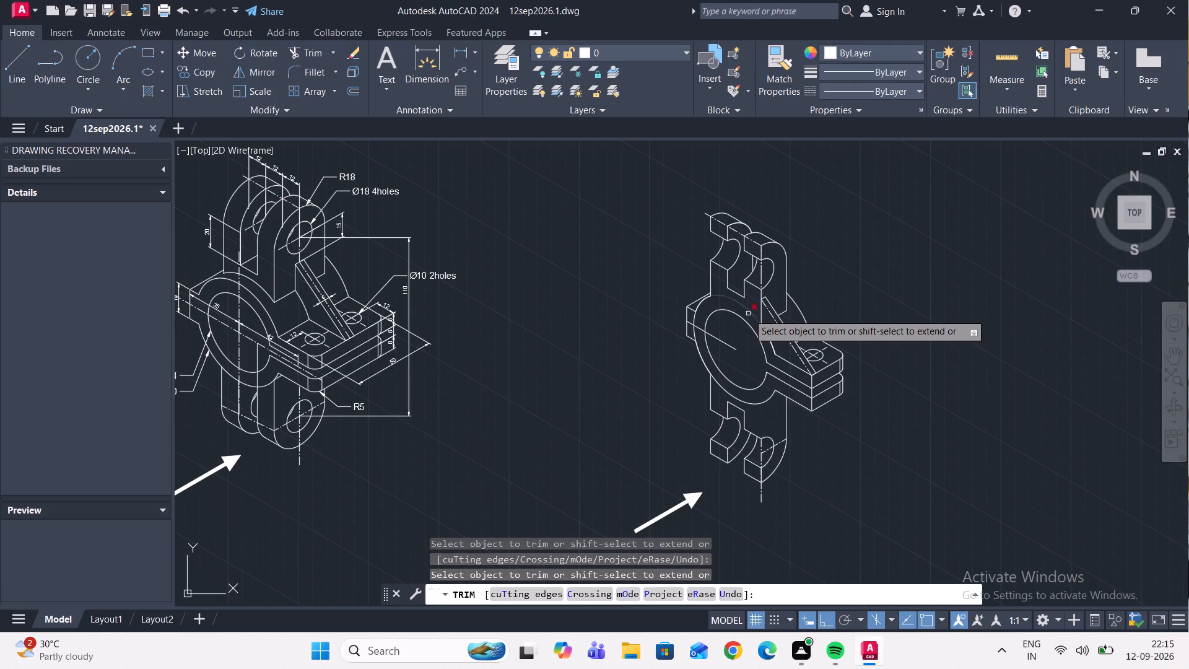
{"action": "left_click", "coordinate": [749, 313]}
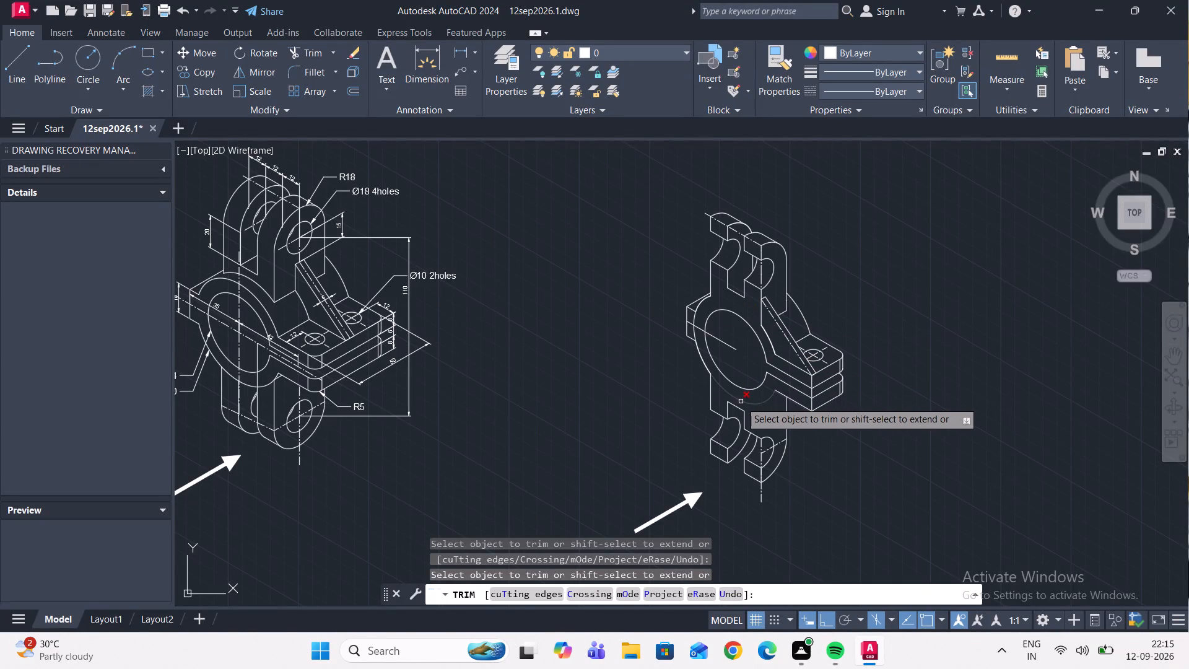
{"action": "left_click", "coordinate": [743, 402]}
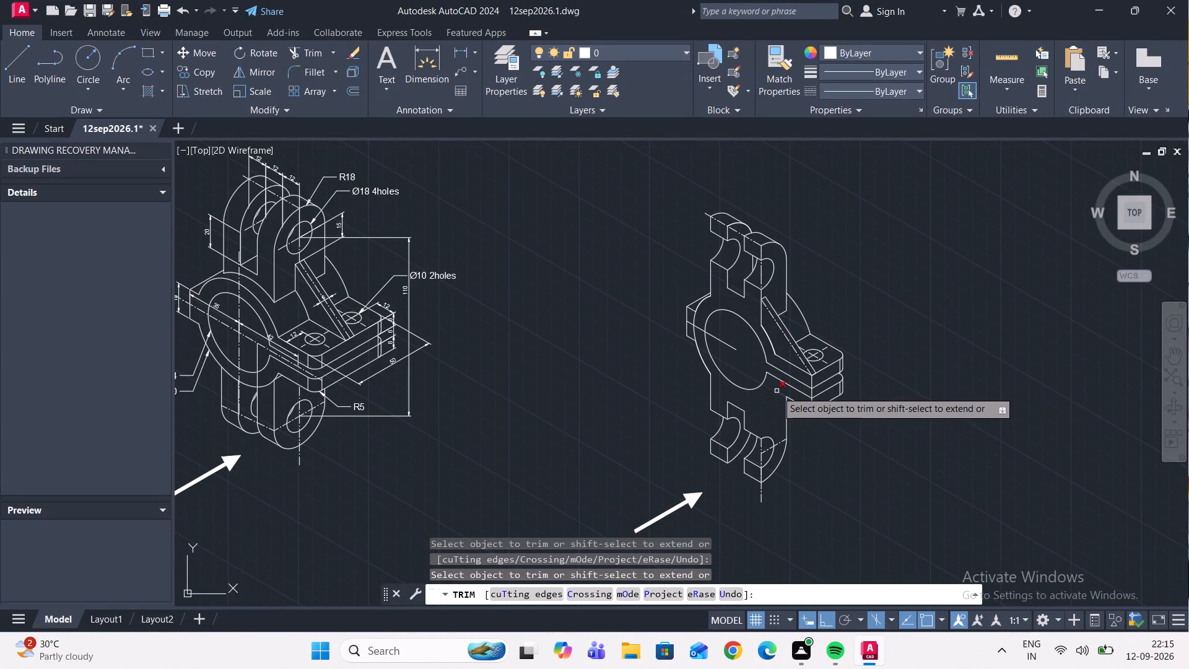
{"action": "left_click", "coordinate": [777, 391]}
Trim the ring's outer arc across the side projection and remove the slanted line running from the projection into the bore.
{"action": "scroll", "coordinate": [726, 388], "scroll_direction": "up", "scroll_amount": 1}
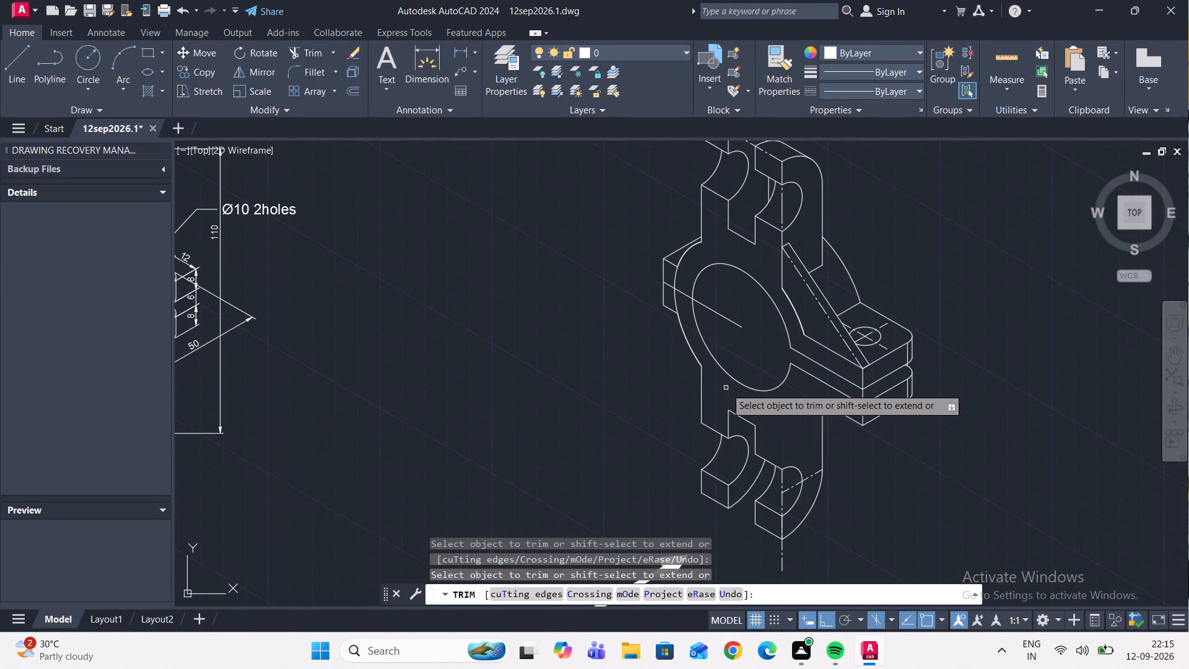
{"action": "middle_click_drag", "start_coordinate": [791, 403], "coordinate": [830, 485]}
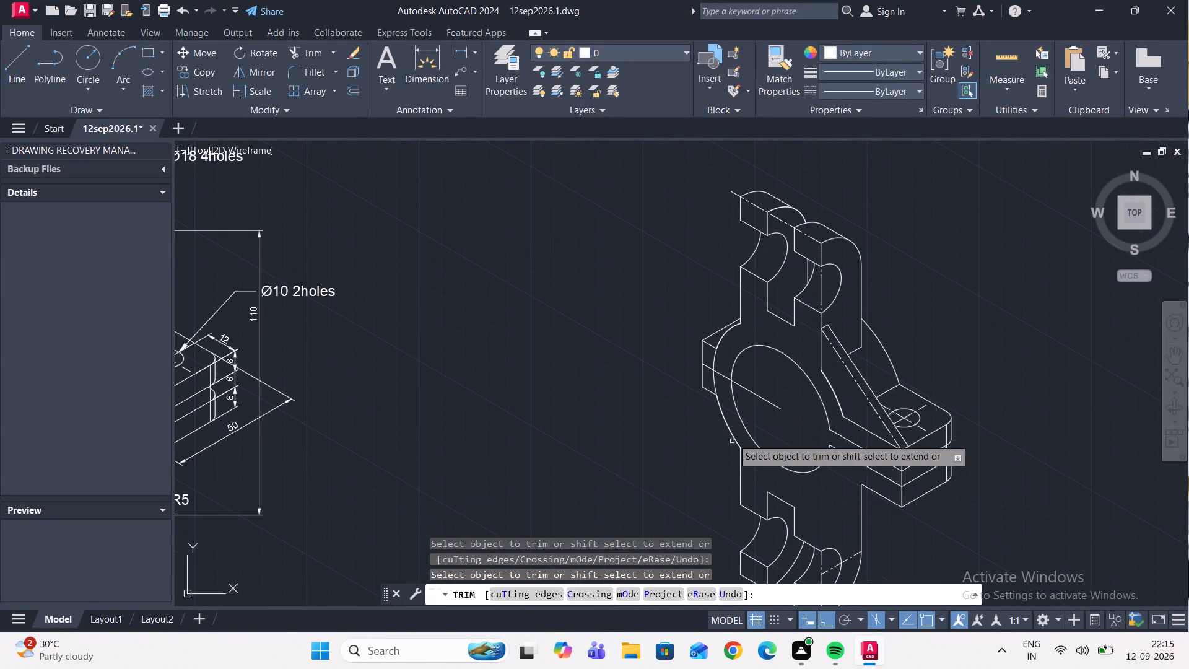
{"action": "scroll", "coordinate": [713, 377], "scroll_direction": "up", "scroll_amount": 2}
{"action": "left_click", "coordinate": [713, 376]}
{"action": "left_click", "coordinate": [713, 359]}
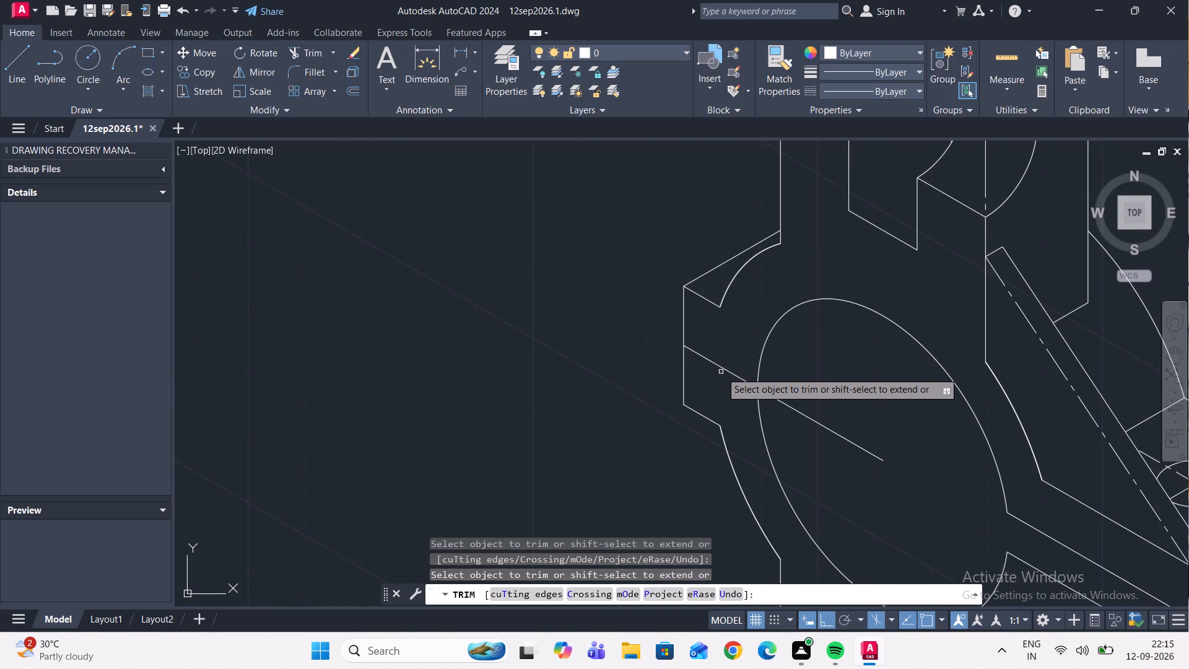
{"action": "left_click", "coordinate": [722, 366]}
{"action": "left_click", "coordinate": [825, 425]}
Start an ANSI31 hatch on the two small cut faces at the top of the upper lugs of the sectioned bracket.
{"action": "scroll", "coordinate": [837, 383], "scroll_direction": "down", "scroll_amount": 2}
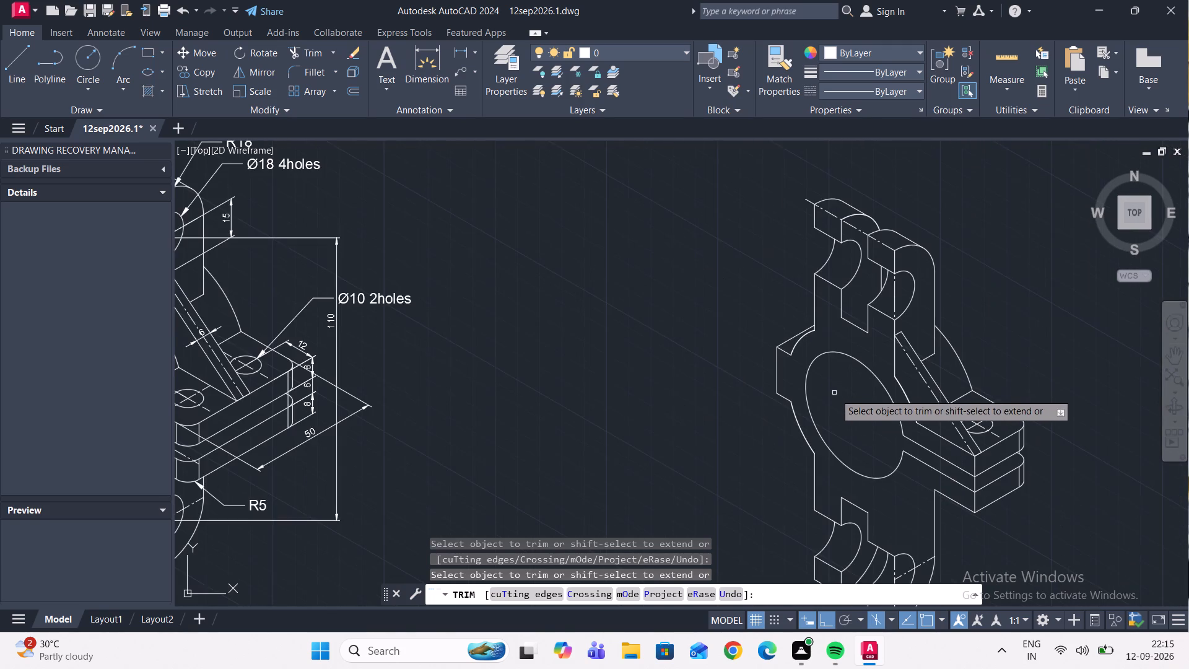
{"action": "middle_click_drag", "start_coordinate": [841, 398], "coordinate": [767, 382]}
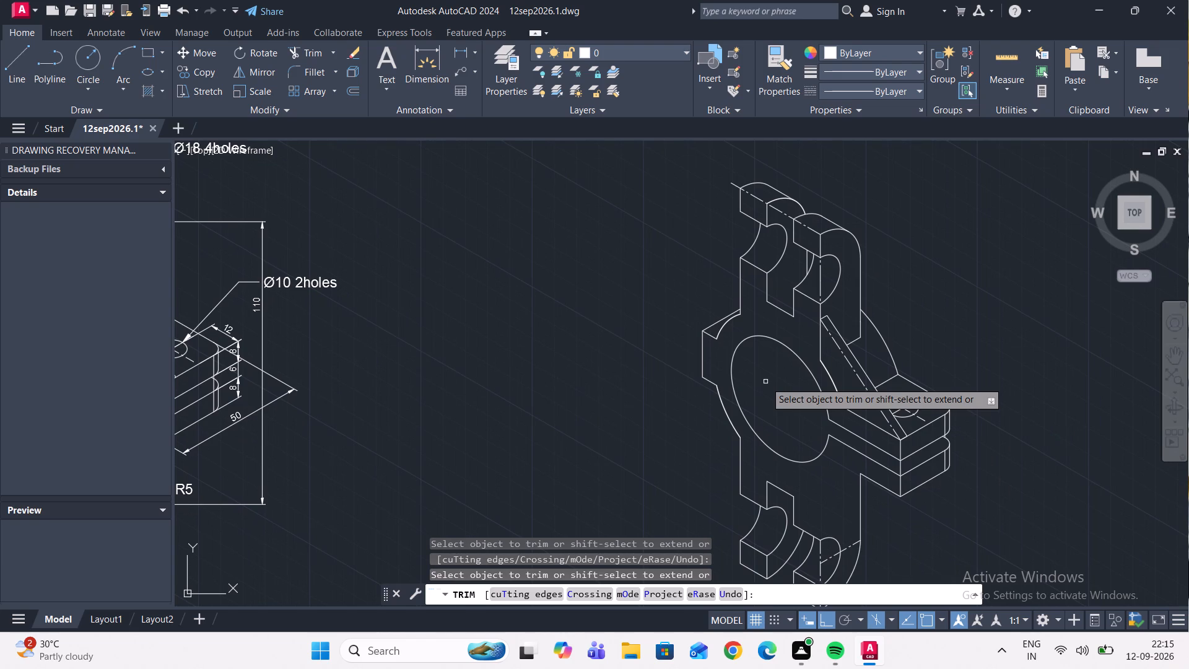
{"action": "scroll", "coordinate": [770, 372], "scroll_direction": "down", "scroll_amount": 2}
{"action": "scroll", "coordinate": [824, 421], "scroll_direction": "up", "scroll_amount": 1}
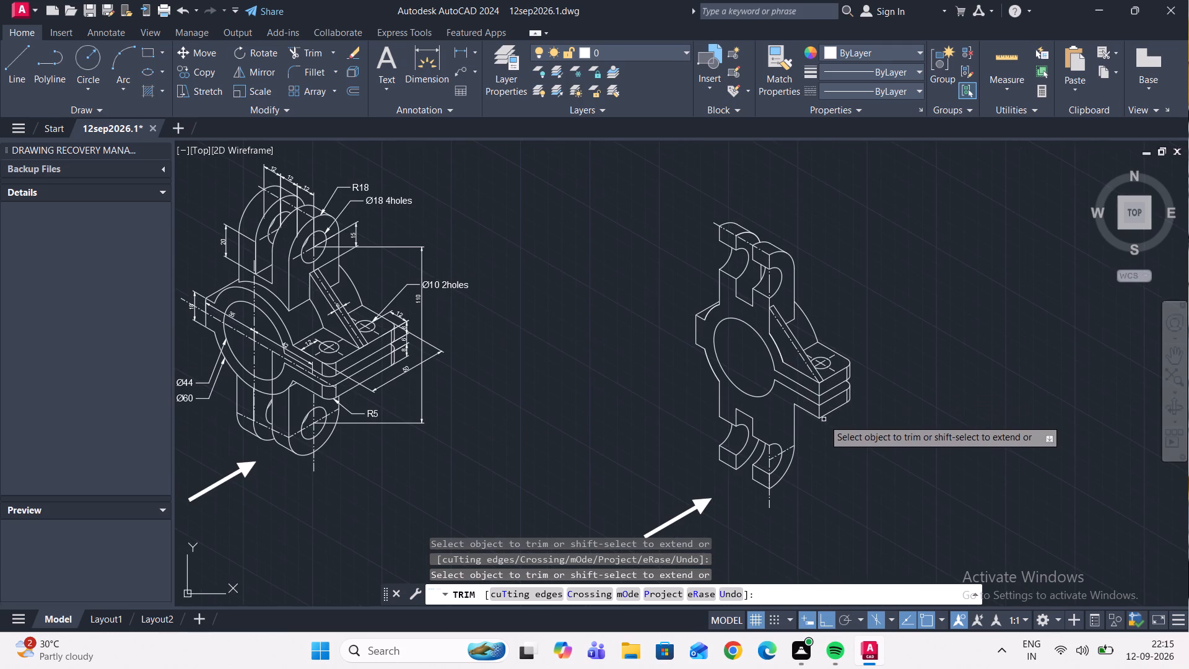
{"action": "scroll", "coordinate": [853, 390], "scroll_direction": "up", "scroll_amount": 1}
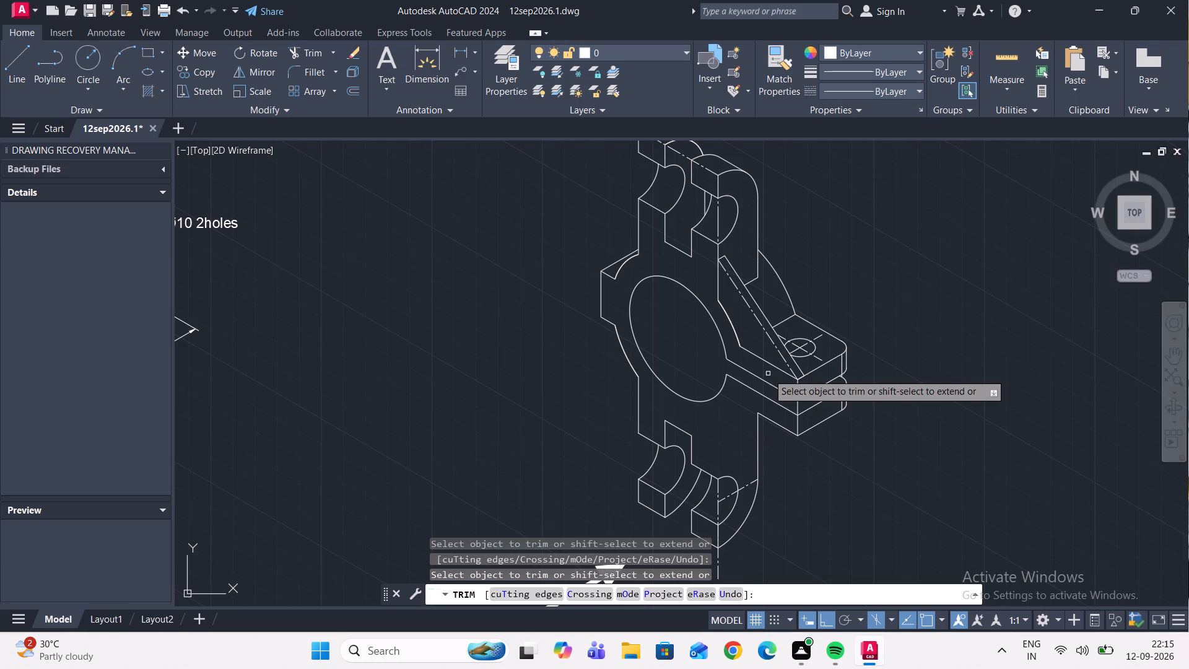
{"action": "scroll", "coordinate": [780, 379], "scroll_direction": "down", "scroll_amount": 3}
{"action": "scroll", "coordinate": [777, 408], "scroll_direction": "up", "scroll_amount": 3}
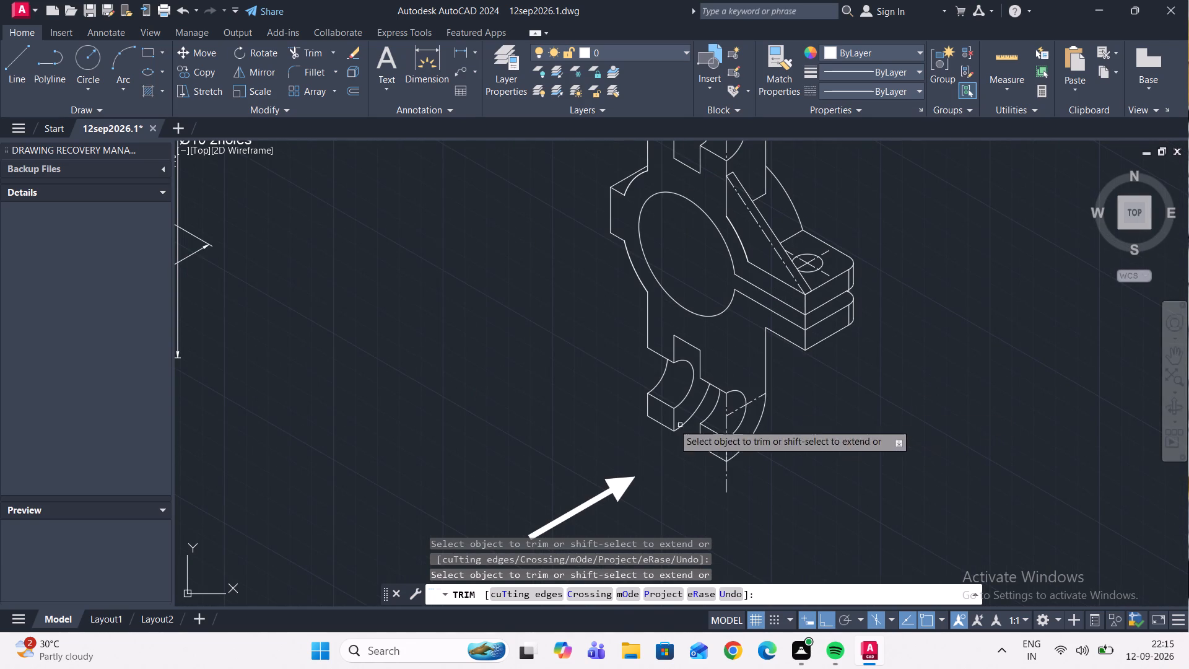
{"action": "left_click", "coordinate": [160, 90]}
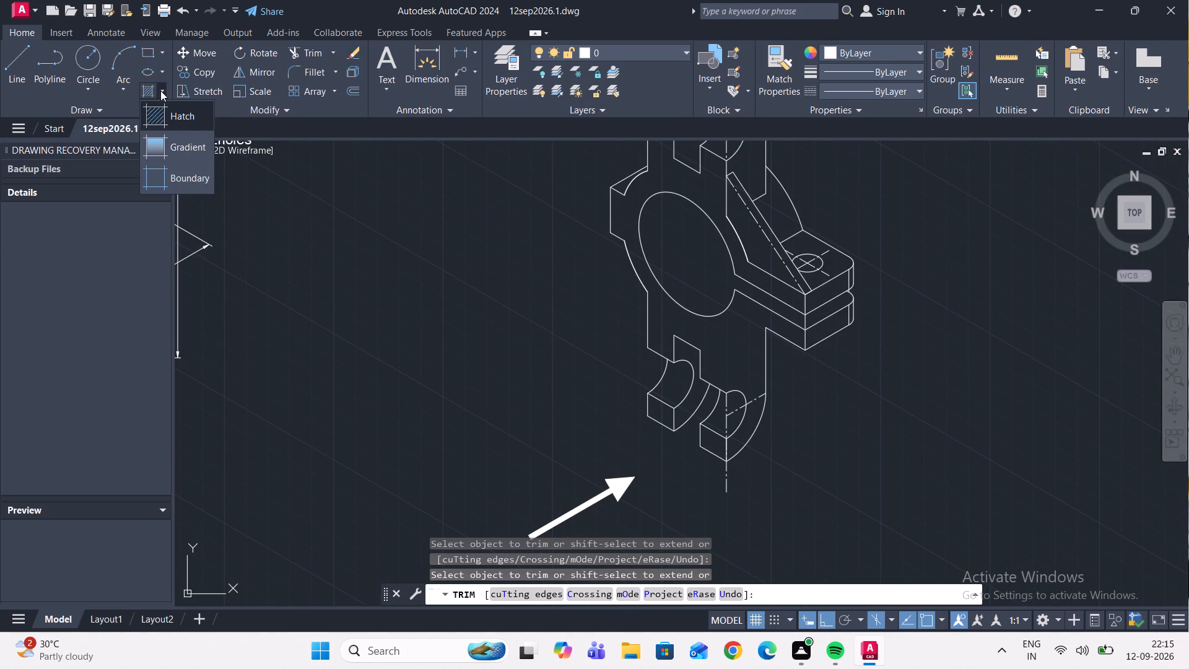
{"action": "left_click", "coordinate": [171, 117]}
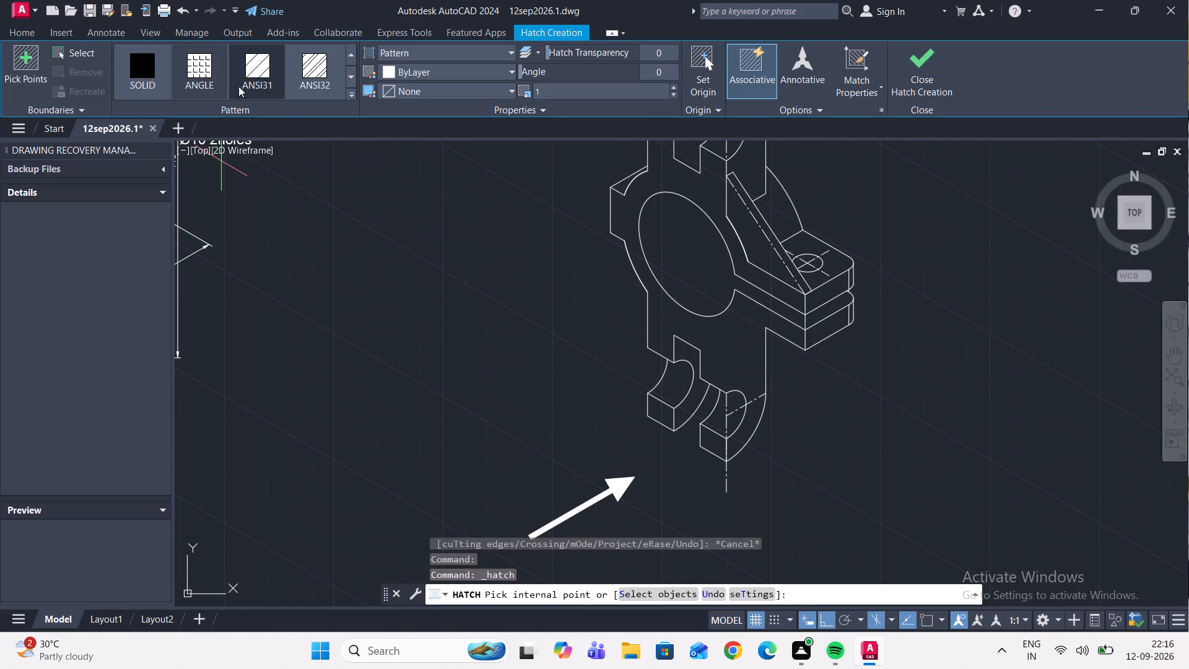
{"action": "left_click", "coordinate": [256, 76]}
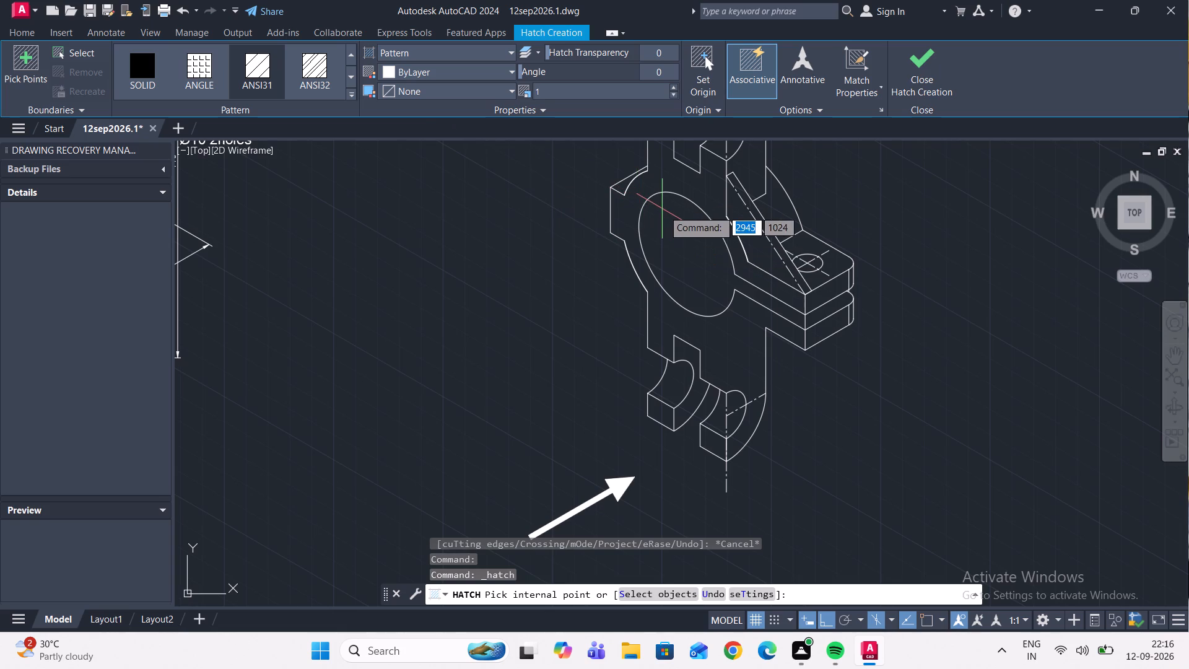
{"action": "middle_click_drag", "start_coordinate": [667, 210], "coordinate": [637, 465]}
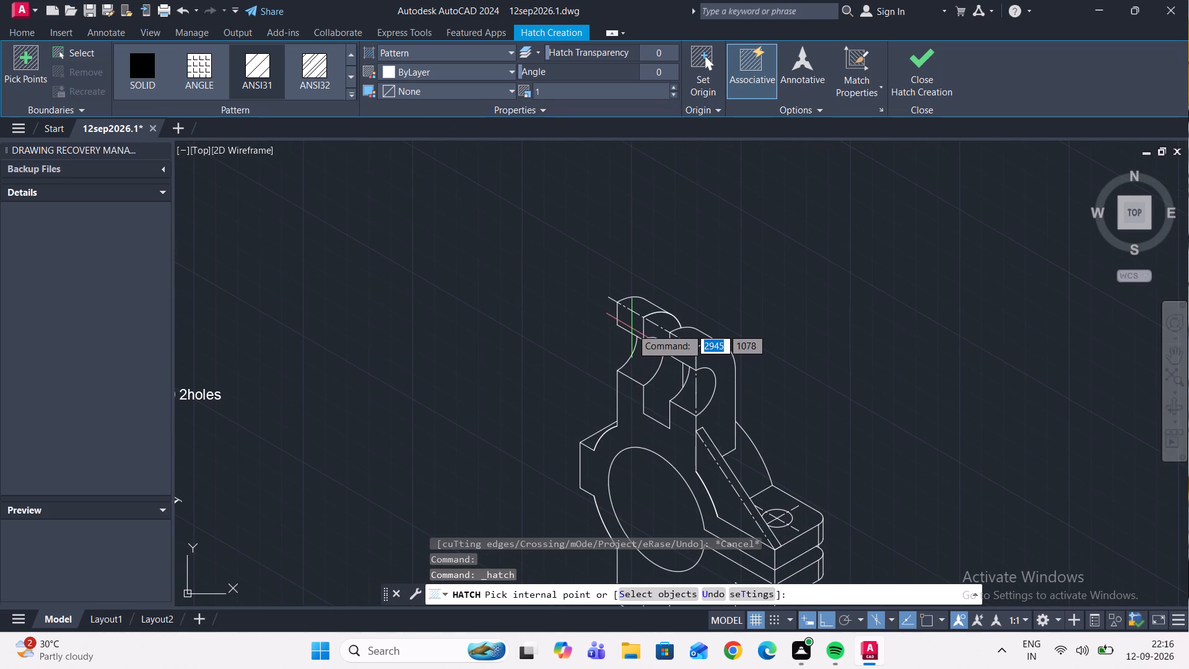
{"action": "left_click", "coordinate": [631, 324]}
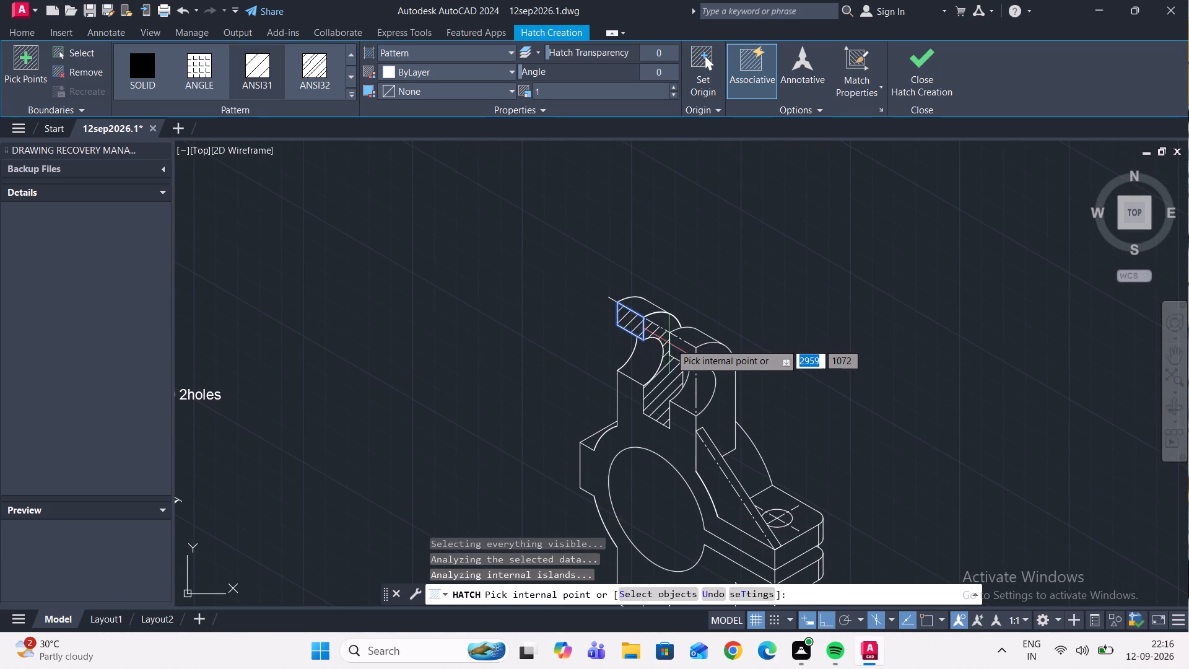
{"action": "left_click", "coordinate": [678, 347]}
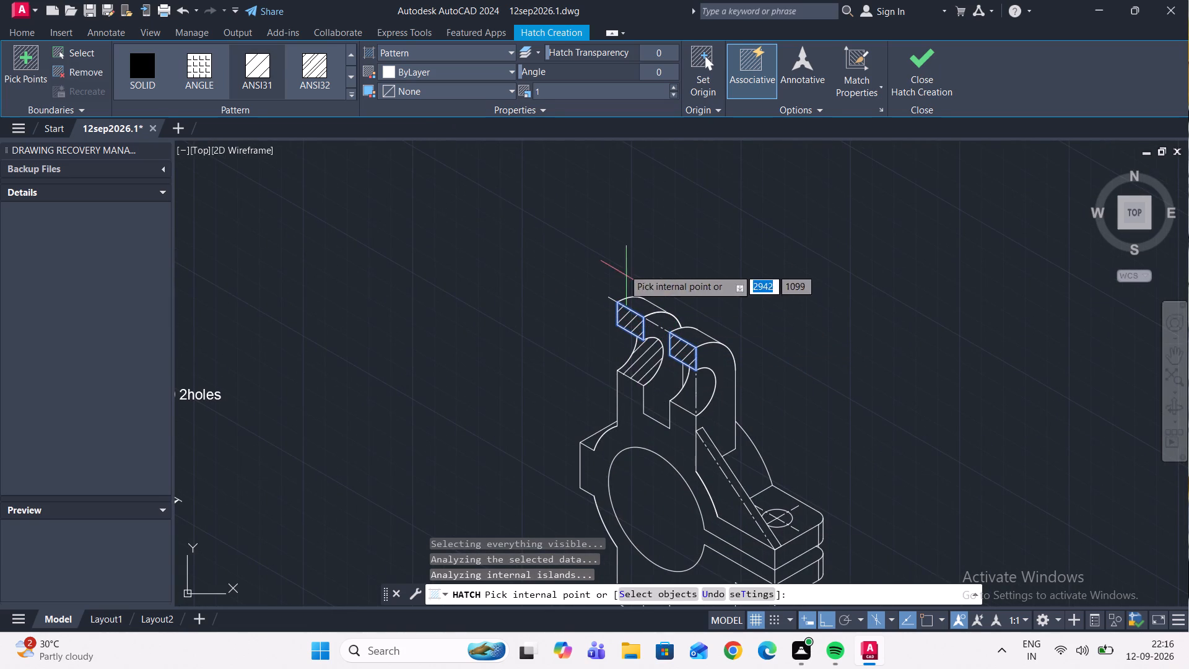
Set the hatch angle to 15 degrees.
{"action": "left_click_drag", "start_coordinate": [538, 73], "coordinate": [547, 74]}
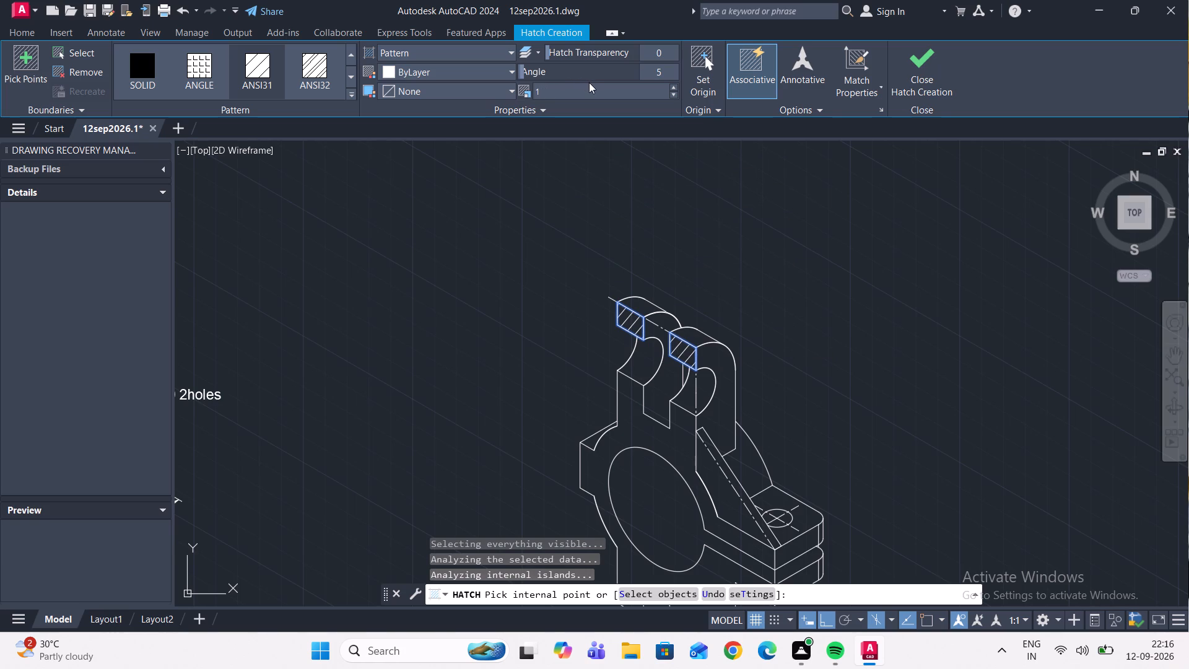
{"action": "left_click", "coordinate": [549, 68]}
{"action": "left_click_drag", "start_coordinate": [528, 68], "coordinate": [541, 73]}
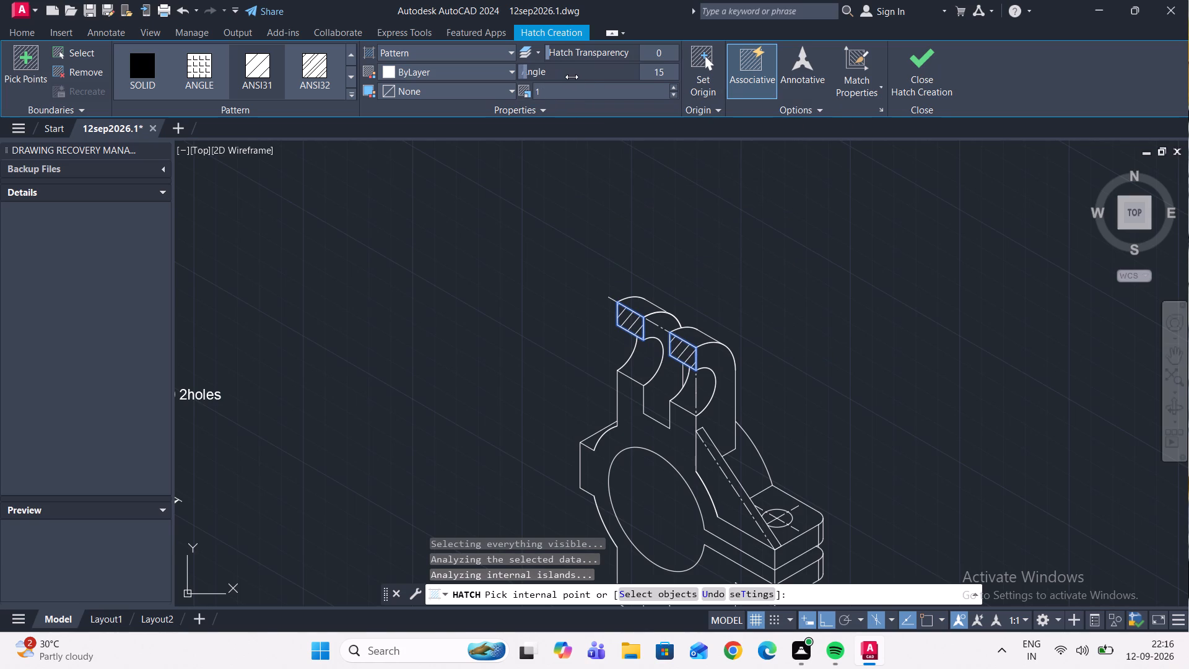
{"action": "left_click", "coordinate": [572, 77]}
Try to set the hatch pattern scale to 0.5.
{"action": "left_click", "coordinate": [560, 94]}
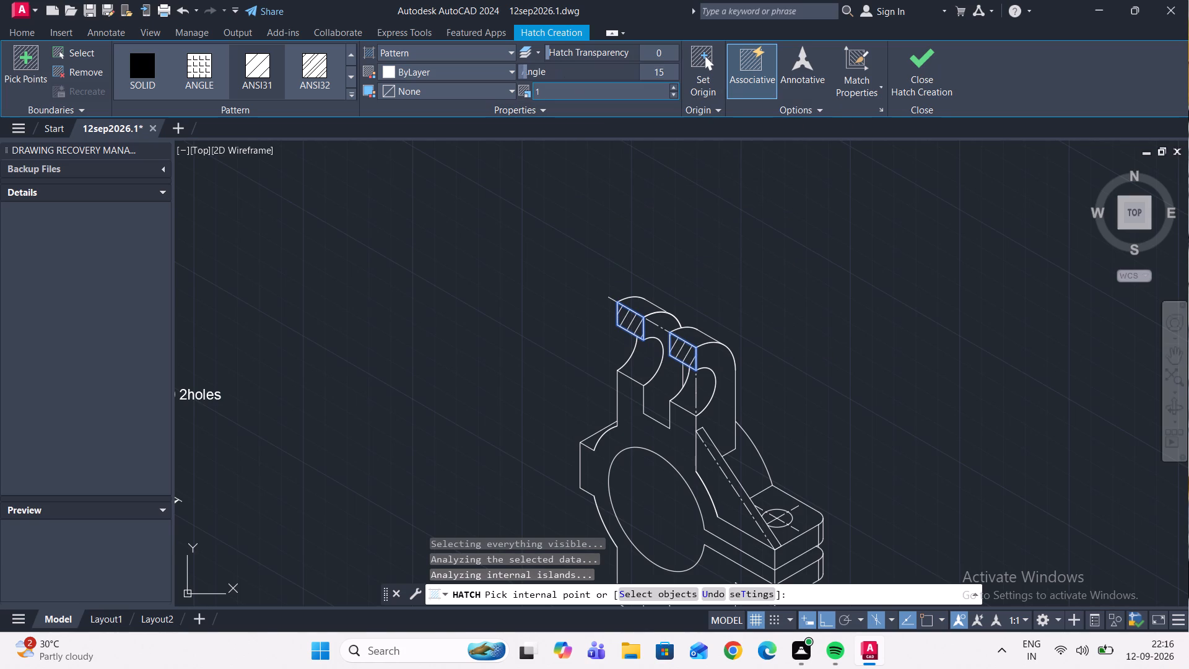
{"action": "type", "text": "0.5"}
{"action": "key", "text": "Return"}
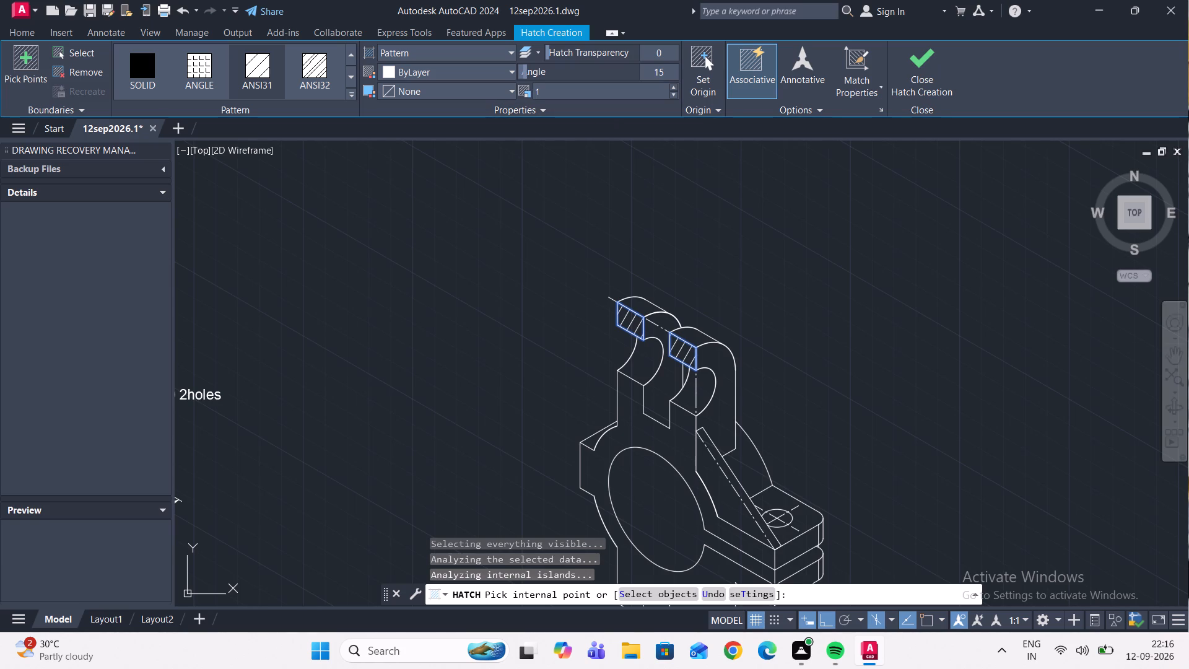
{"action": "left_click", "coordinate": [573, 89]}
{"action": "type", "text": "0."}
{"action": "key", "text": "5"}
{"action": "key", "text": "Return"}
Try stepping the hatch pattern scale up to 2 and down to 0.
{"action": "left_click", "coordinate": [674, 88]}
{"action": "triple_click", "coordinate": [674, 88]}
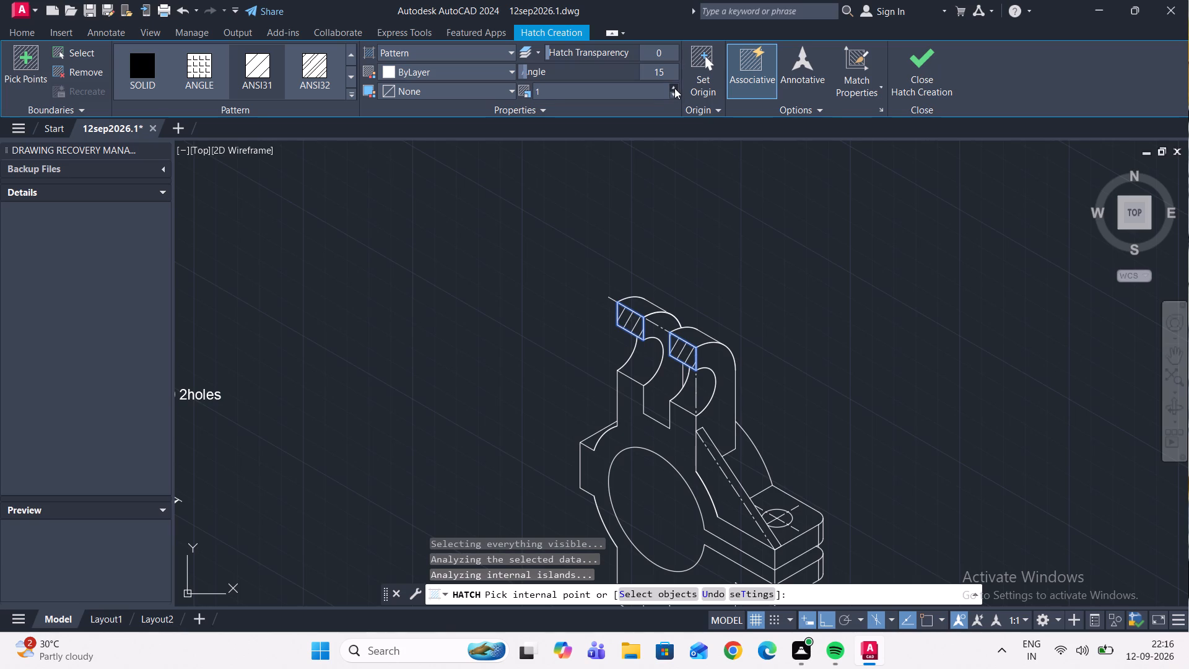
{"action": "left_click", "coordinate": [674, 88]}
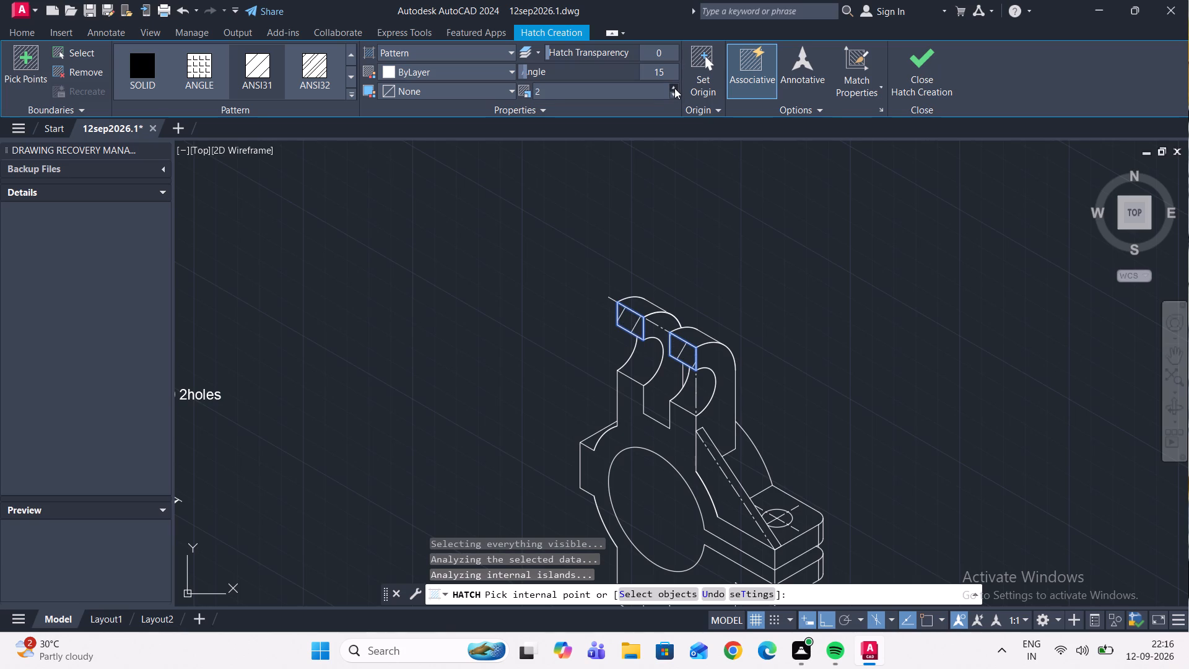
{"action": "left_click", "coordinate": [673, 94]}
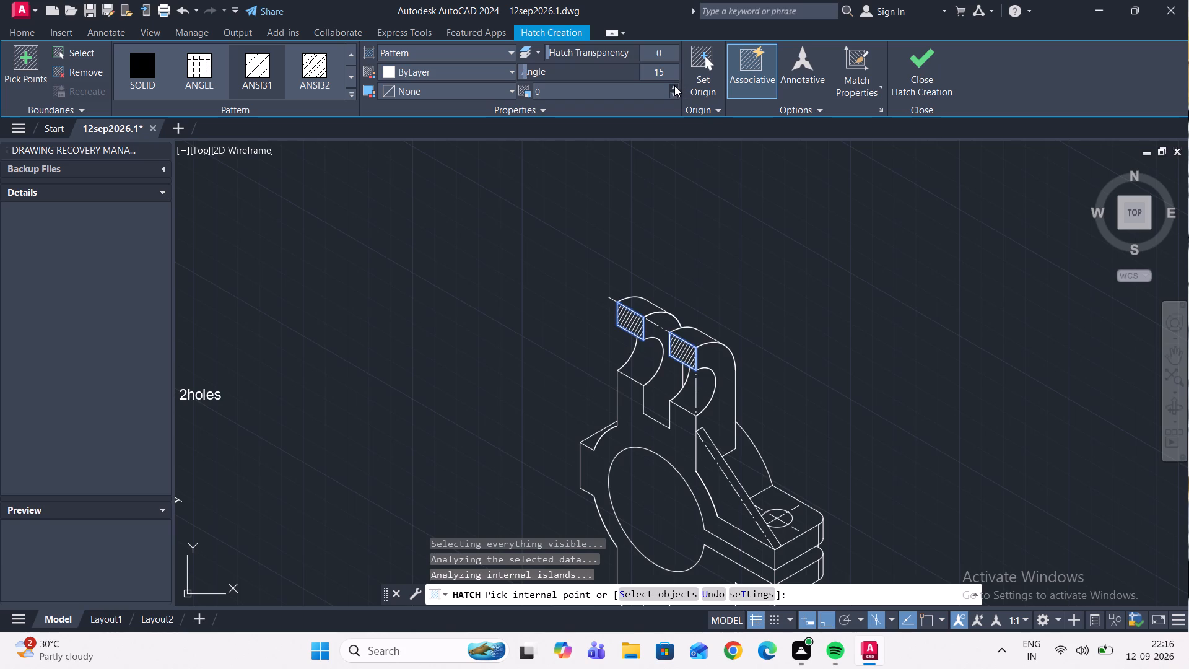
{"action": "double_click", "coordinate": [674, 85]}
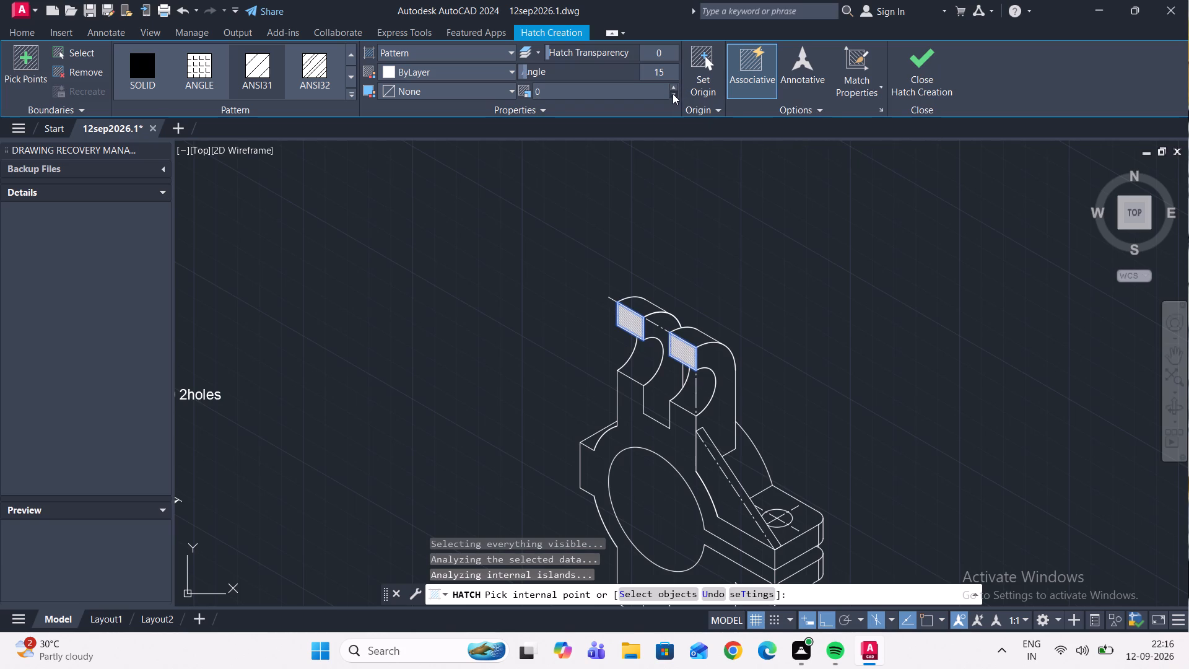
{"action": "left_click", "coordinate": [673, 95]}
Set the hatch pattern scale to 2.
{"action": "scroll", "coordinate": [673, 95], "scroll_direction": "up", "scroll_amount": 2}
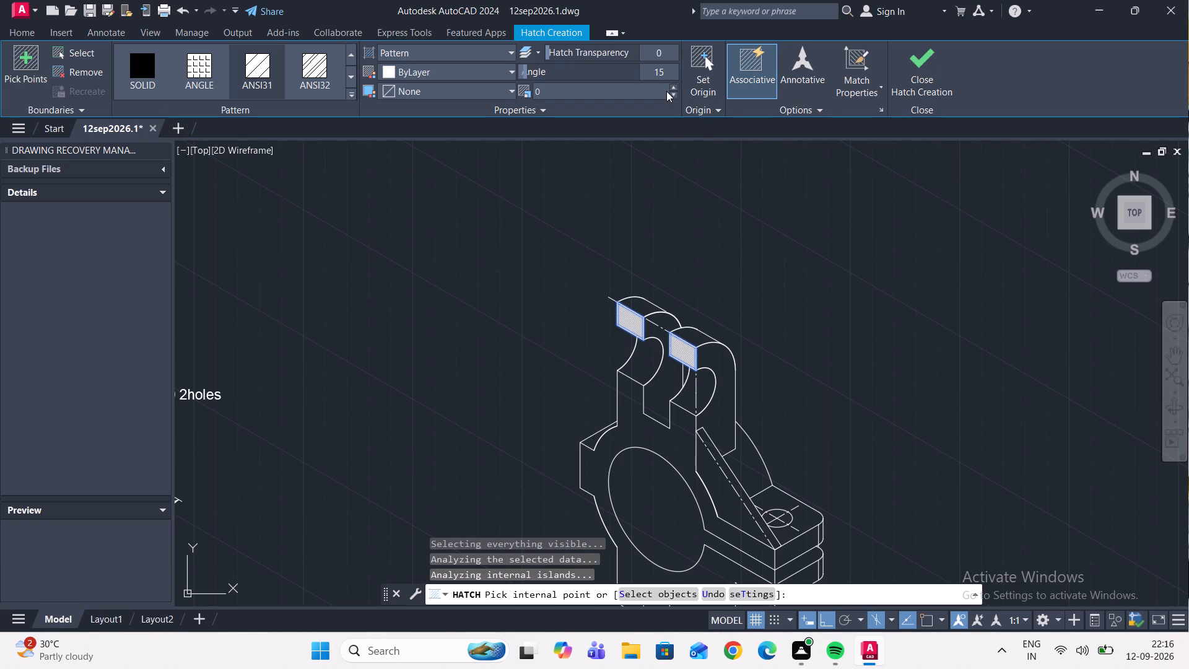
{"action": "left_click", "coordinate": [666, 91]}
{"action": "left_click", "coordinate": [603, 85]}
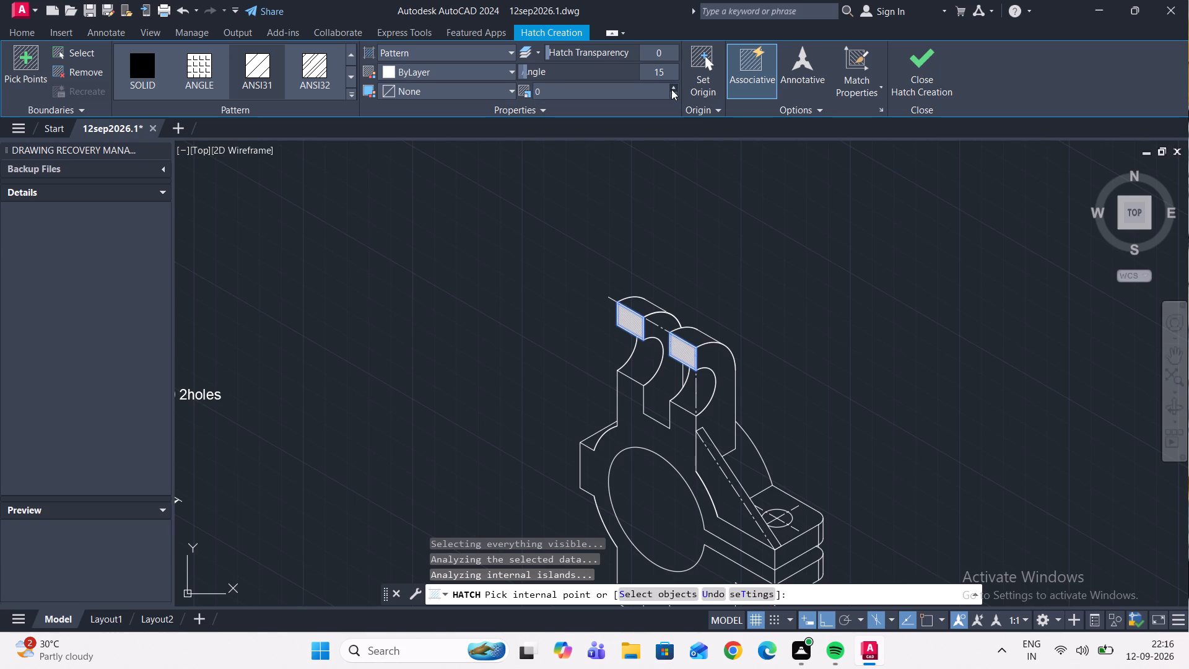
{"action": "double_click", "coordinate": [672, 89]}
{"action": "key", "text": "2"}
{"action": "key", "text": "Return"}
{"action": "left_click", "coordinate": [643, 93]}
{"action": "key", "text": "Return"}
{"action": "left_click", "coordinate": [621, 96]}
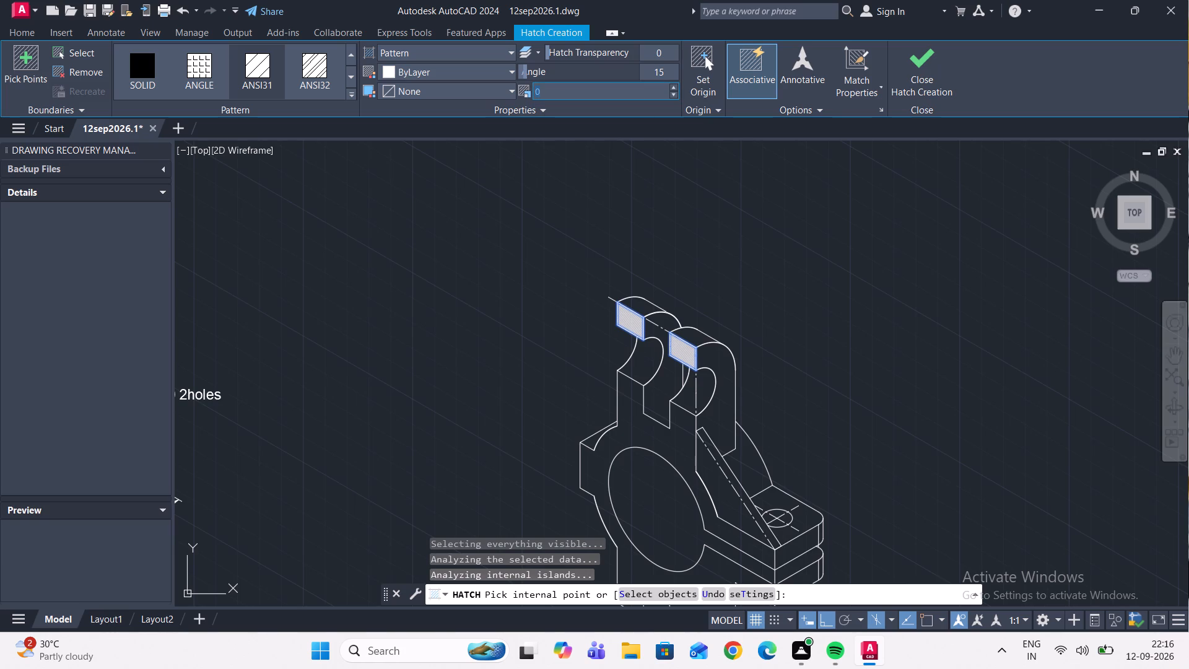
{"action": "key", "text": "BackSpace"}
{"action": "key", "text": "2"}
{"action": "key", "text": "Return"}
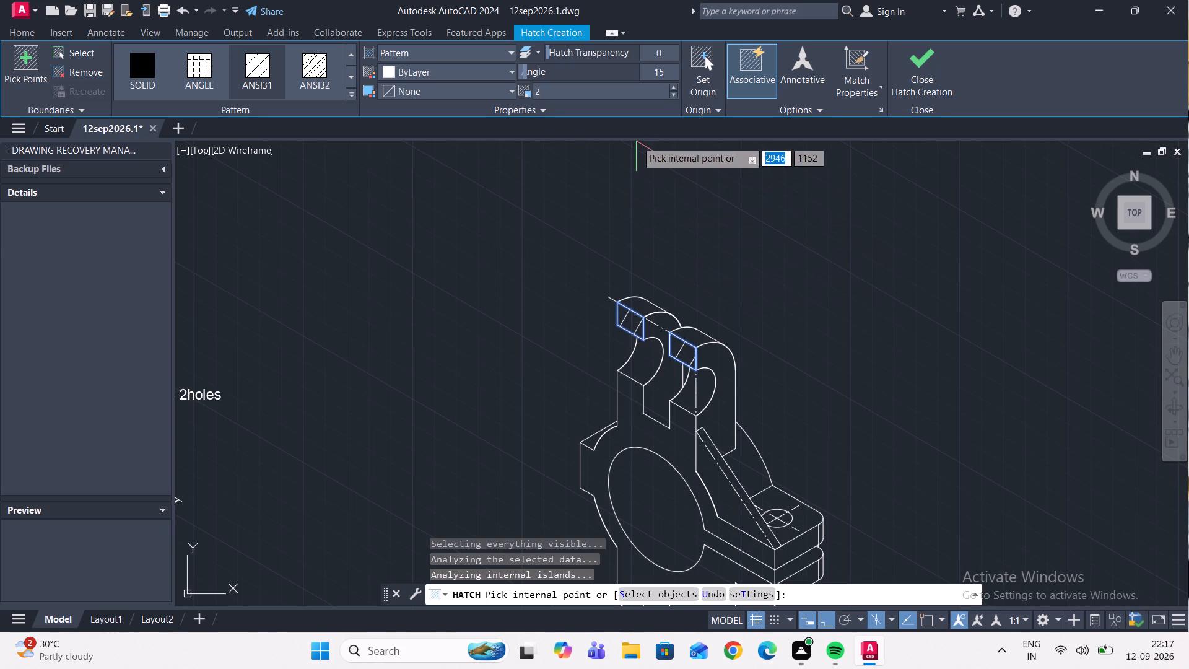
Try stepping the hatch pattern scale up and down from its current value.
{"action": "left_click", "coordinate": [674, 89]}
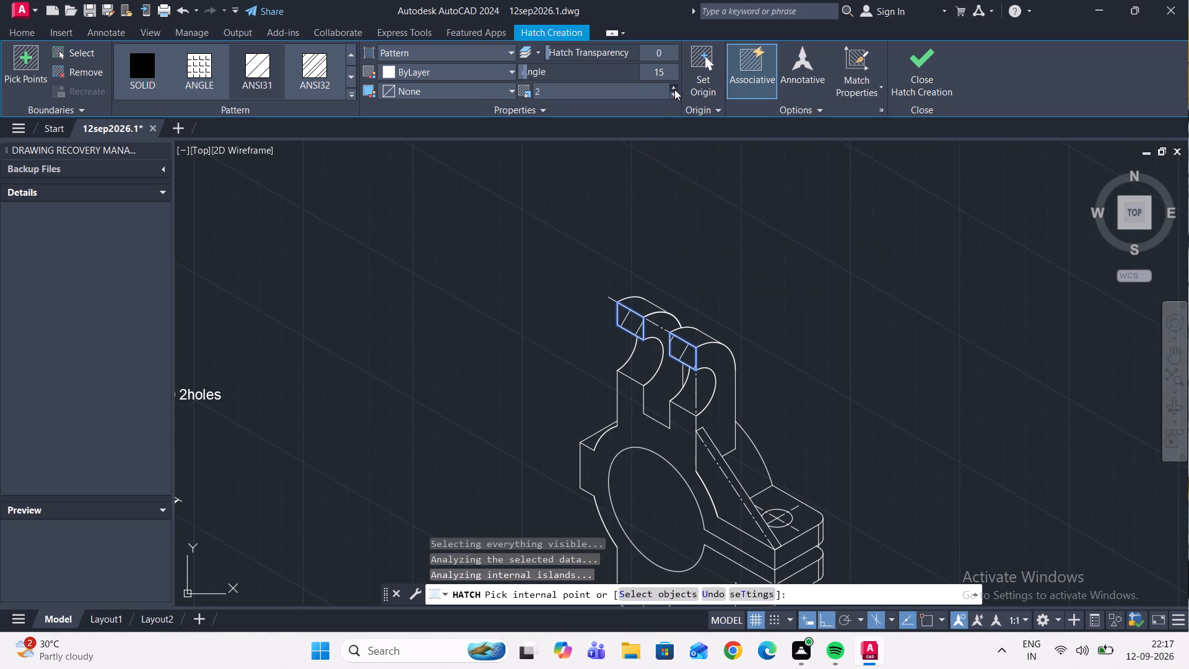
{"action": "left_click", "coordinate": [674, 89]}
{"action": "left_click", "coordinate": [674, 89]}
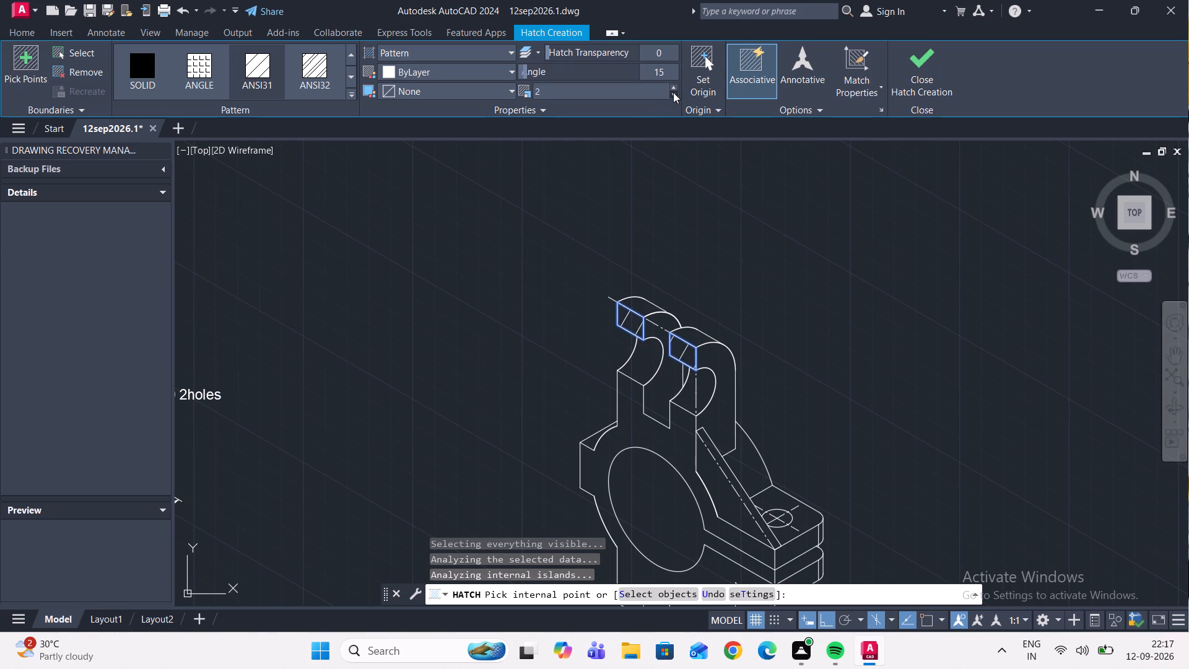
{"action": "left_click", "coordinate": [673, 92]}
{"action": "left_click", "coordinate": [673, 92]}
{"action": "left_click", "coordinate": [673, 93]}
Set the hatch pattern scale to 25.
{"action": "left_click", "coordinate": [608, 88]}
{"action": "scroll", "coordinate": [661, 144], "scroll_direction": "down", "scroll_amount": 3}
{"action": "scroll", "coordinate": [660, 203], "scroll_direction": "up", "scroll_amount": 2}
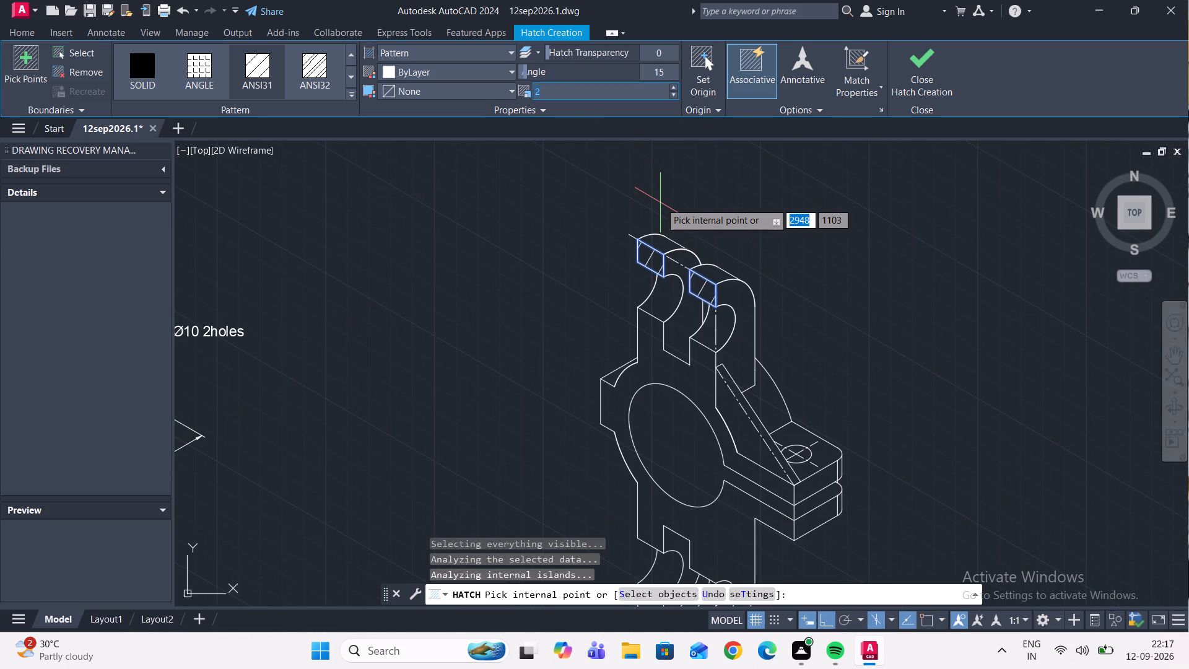
{"action": "left_click", "coordinate": [564, 89]}
{"action": "key", "text": "5"}
{"action": "key", "text": "Return"}
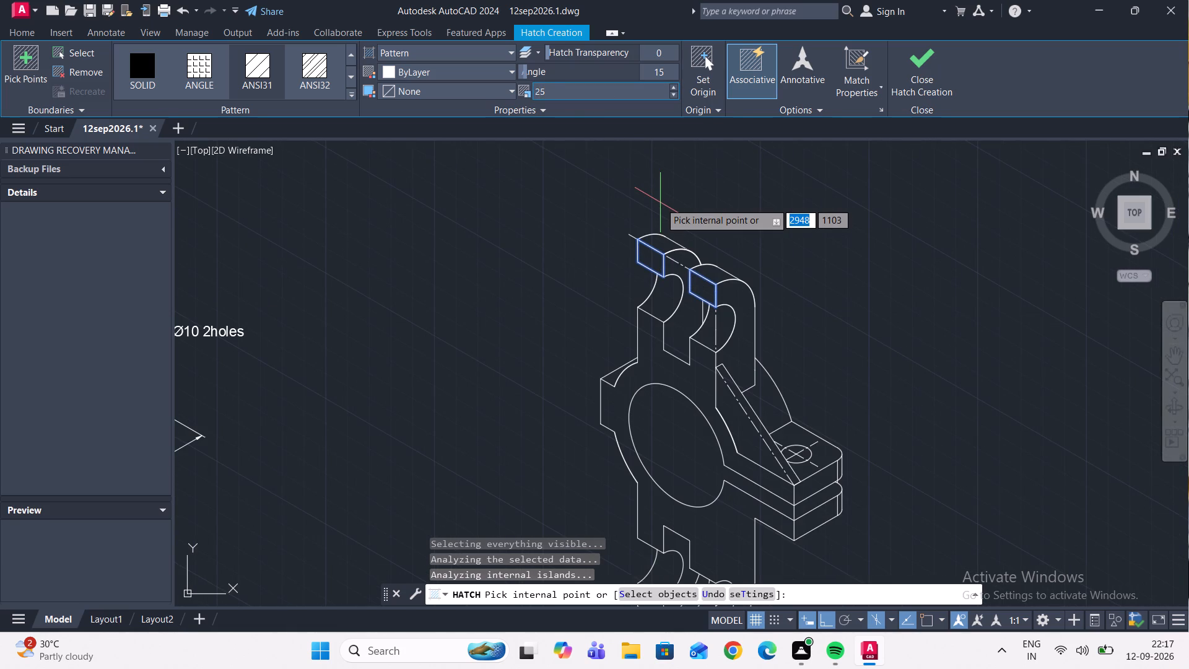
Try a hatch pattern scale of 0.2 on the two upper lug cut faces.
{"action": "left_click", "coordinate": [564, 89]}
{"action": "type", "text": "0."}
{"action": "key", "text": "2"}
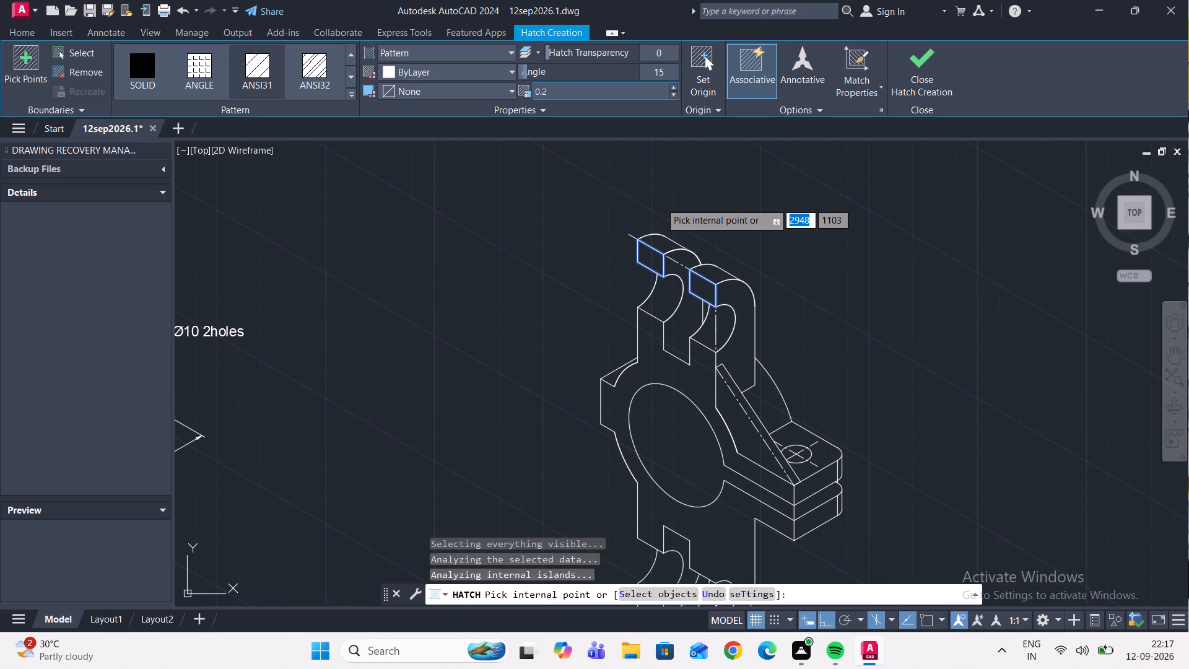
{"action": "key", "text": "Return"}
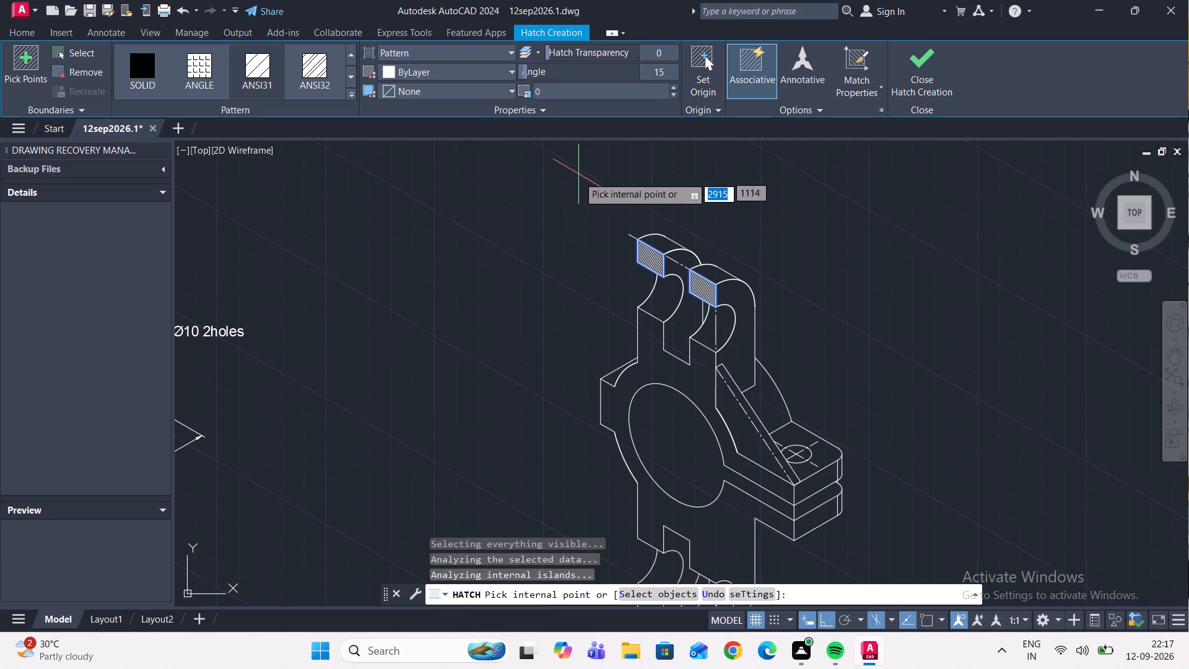
Enter a hatch pattern scale of 0.5 for the two upper lug cut faces and finish the hatch.
{"action": "left_click", "coordinate": [599, 83]}
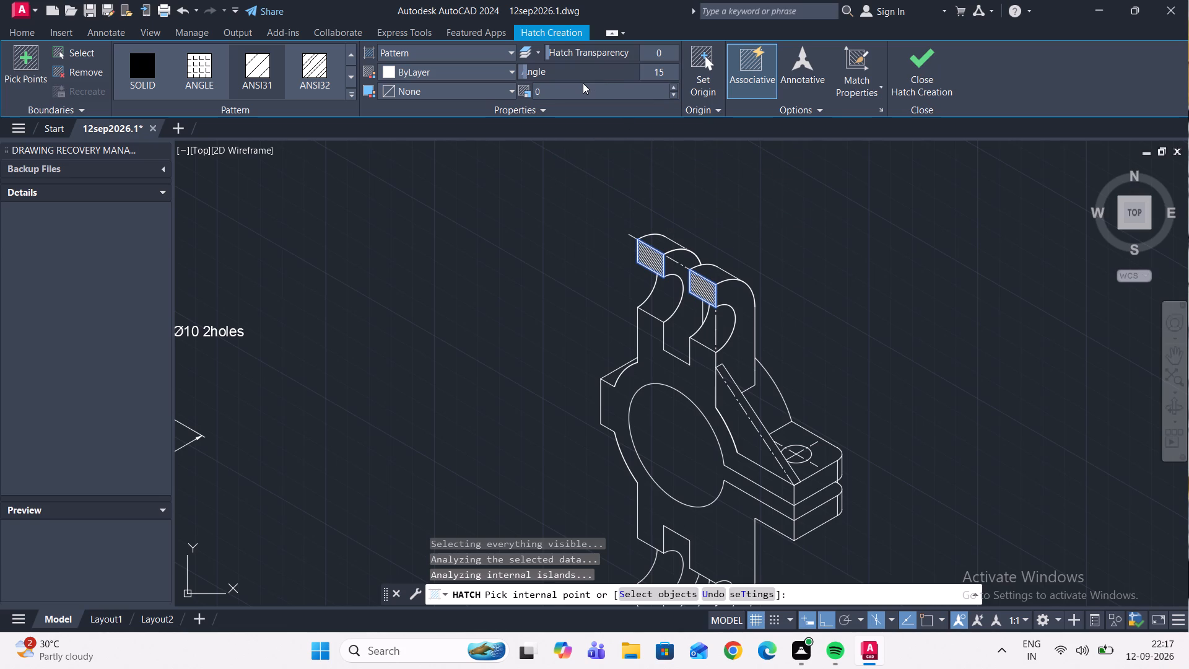
{"action": "left_click", "coordinate": [583, 83]}
{"action": "type", "text": "0.5"}
{"action": "key", "text": "Return"}
{"action": "left_click", "coordinate": [575, 89]}
{"action": "key", "text": "BackSpace"}
{"action": "type", "text": "0.5"}
{"action": "key", "text": "Return"}
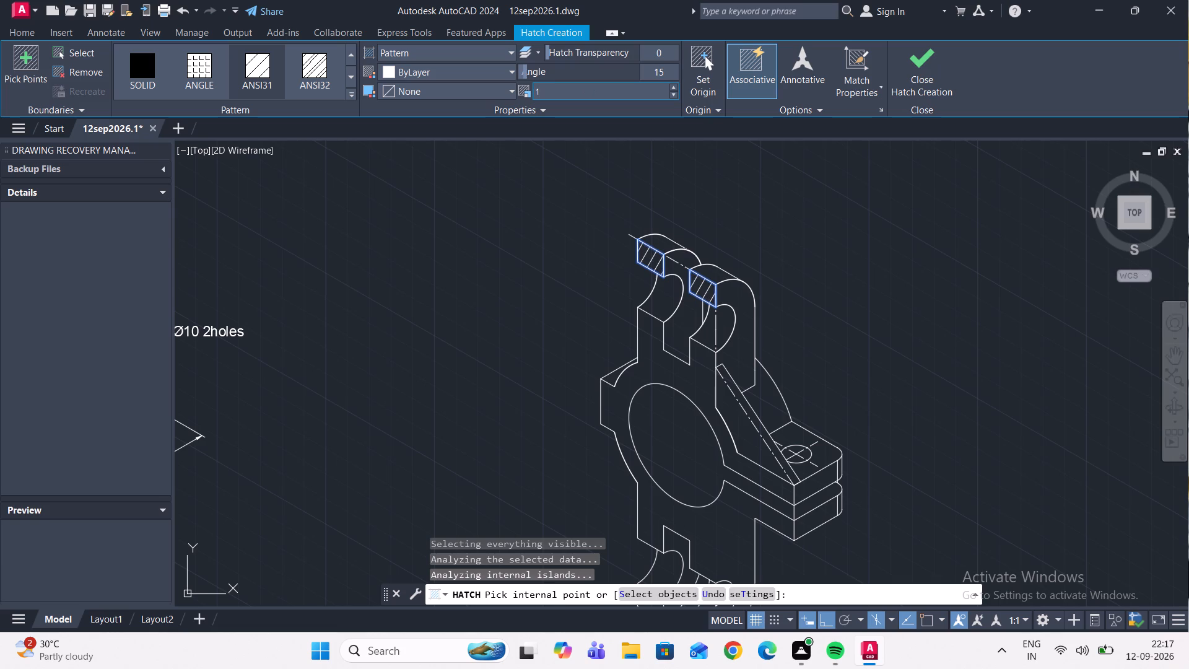
{"action": "scroll", "coordinate": [674, 201], "scroll_direction": "down", "scroll_amount": 2}
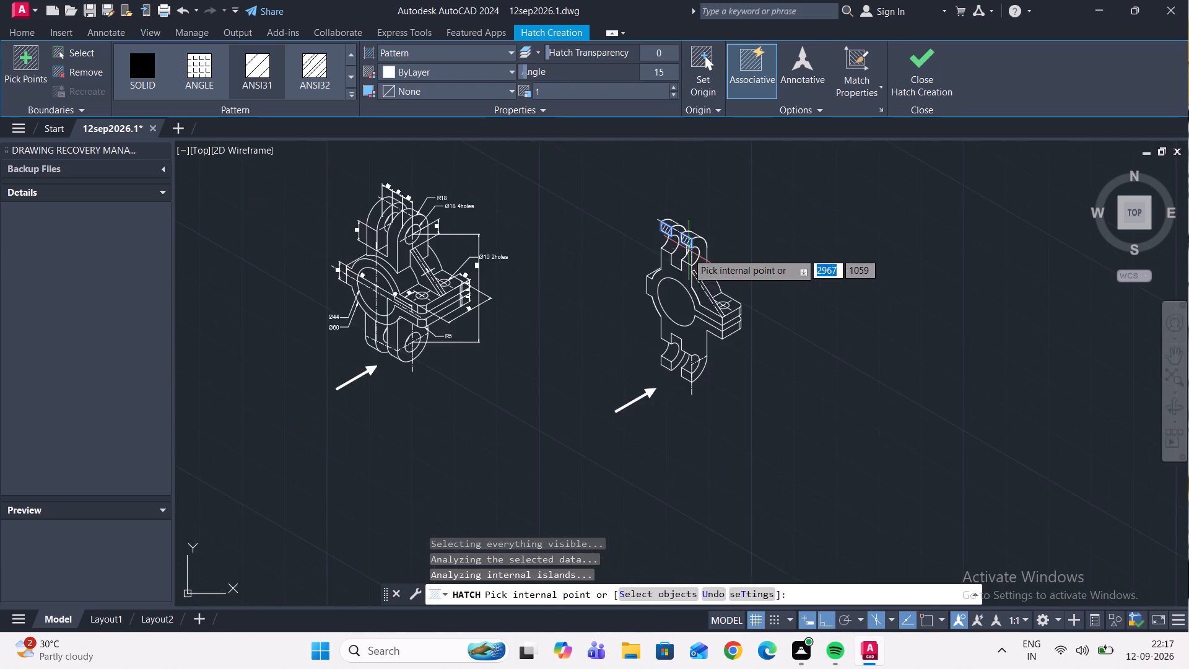
{"action": "scroll", "coordinate": [677, 226], "scroll_direction": "up", "scroll_amount": 2}
{"action": "key", "text": "Escape"}
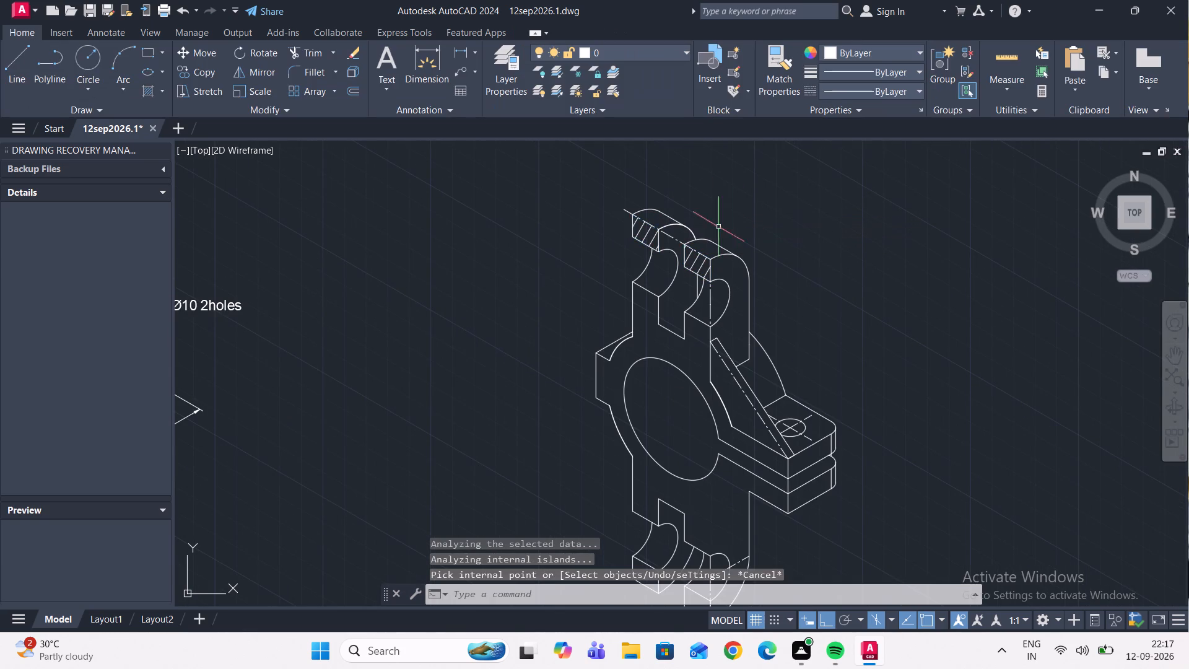
Hatch the cut end faces of the two lower lugs with the ANSI31 pattern.
{"action": "scroll", "coordinate": [671, 230], "scroll_direction": "up", "scroll_amount": 1}
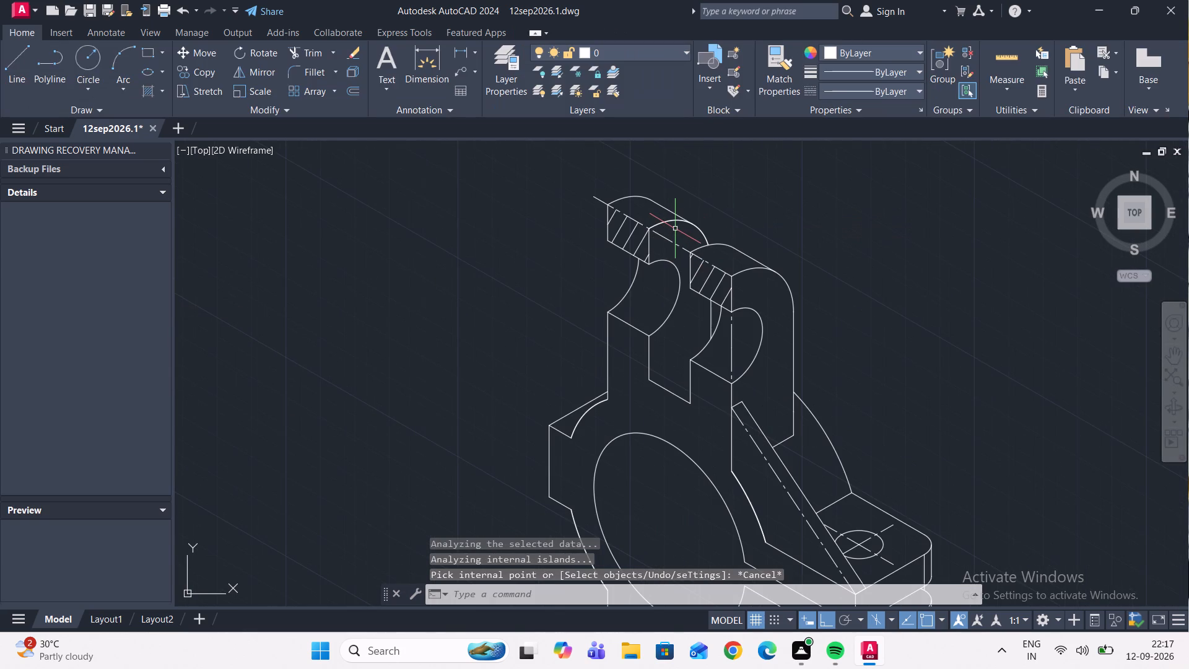
{"action": "scroll", "coordinate": [676, 228], "scroll_direction": "down", "scroll_amount": 2}
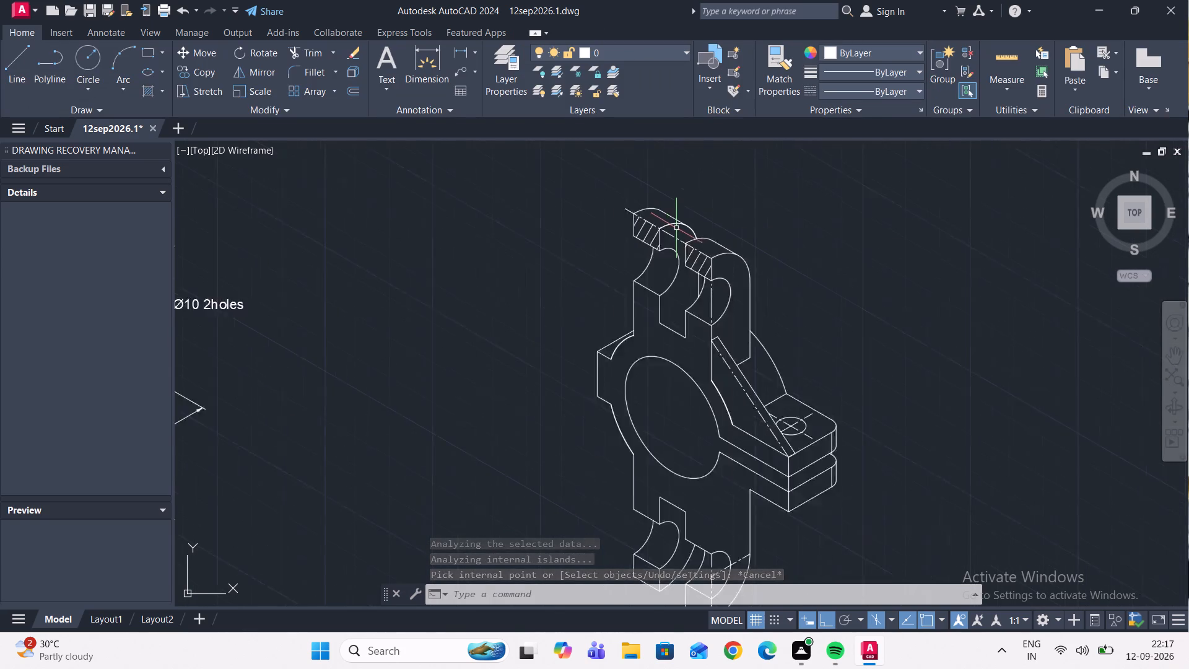
{"action": "scroll", "coordinate": [676, 228], "scroll_direction": "down", "scroll_amount": 1}
{"action": "scroll", "coordinate": [685, 370], "scroll_direction": "up", "scroll_amount": 2}
{"action": "left_click", "coordinate": [684, 379]}
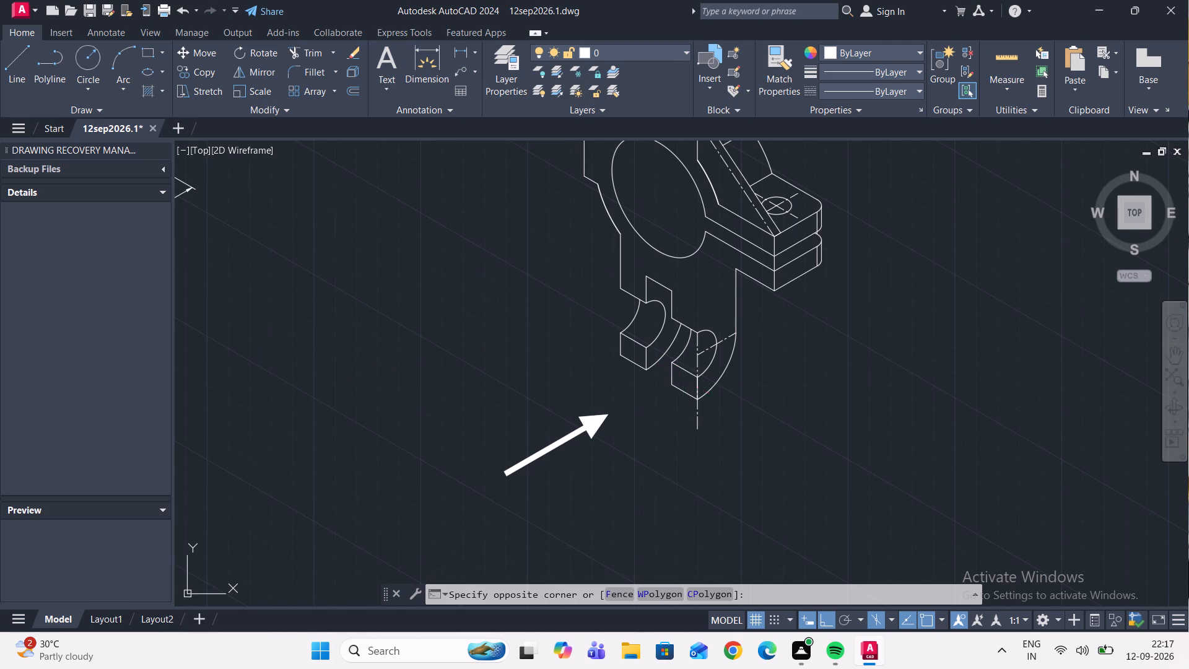
{"action": "key", "text": "Escape"}
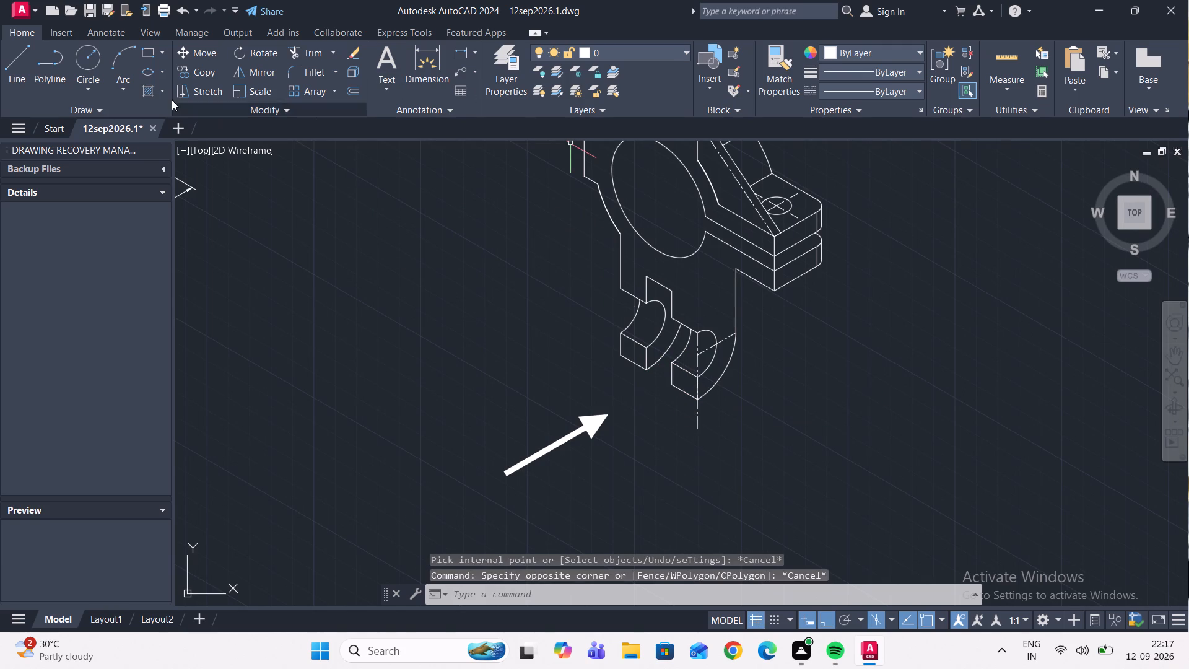
{"action": "left_click", "coordinate": [142, 90]}
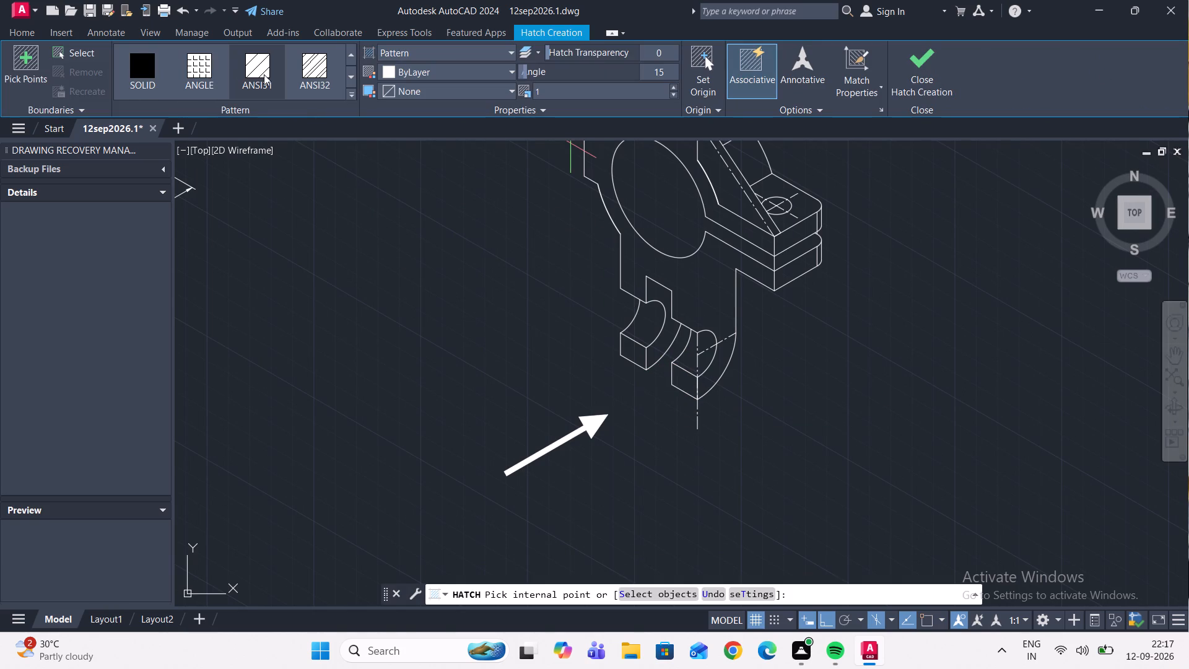
{"action": "left_click", "coordinate": [265, 74]}
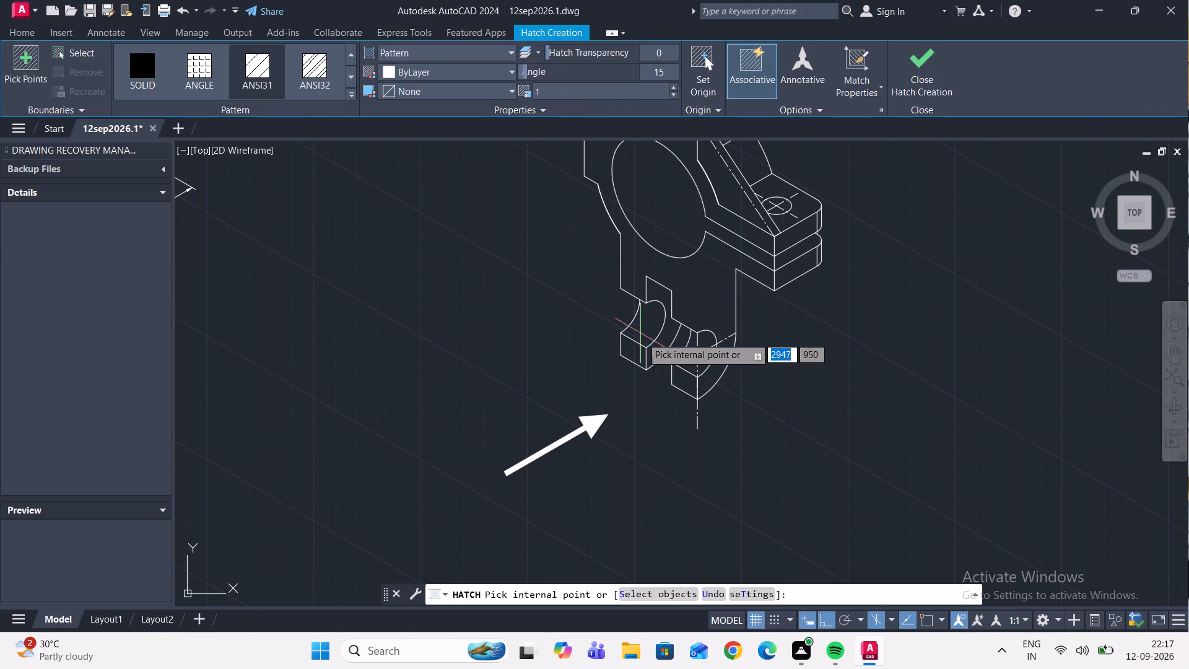
{"action": "left_click", "coordinate": [637, 351]}
{"action": "left_click", "coordinate": [677, 383]}
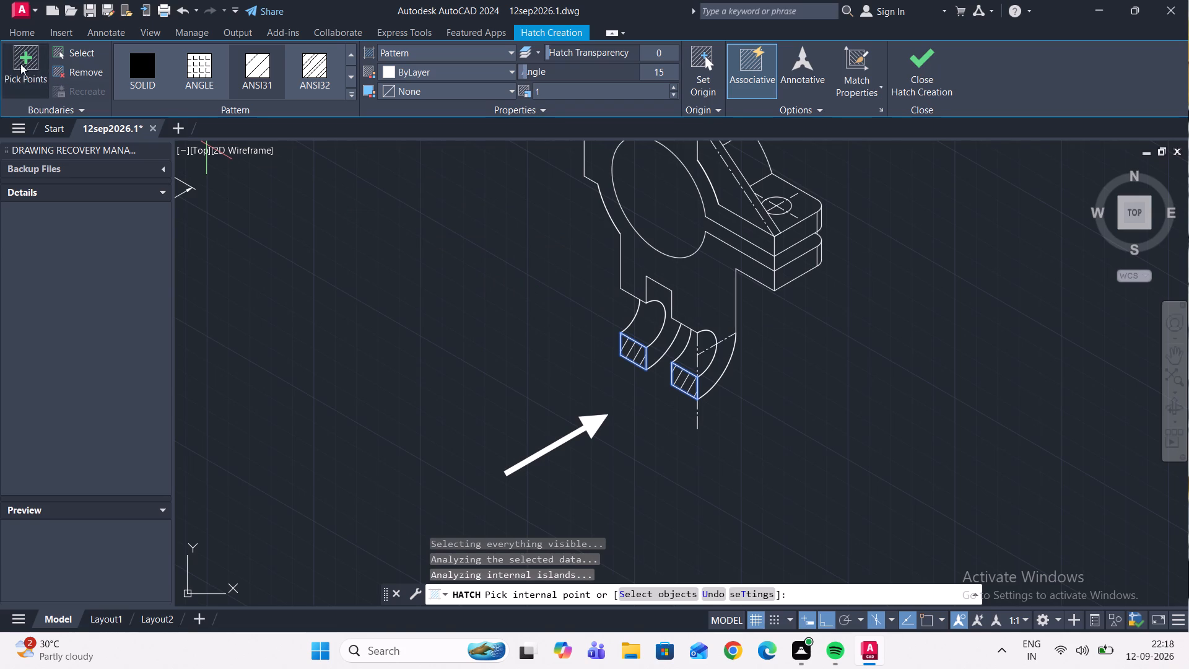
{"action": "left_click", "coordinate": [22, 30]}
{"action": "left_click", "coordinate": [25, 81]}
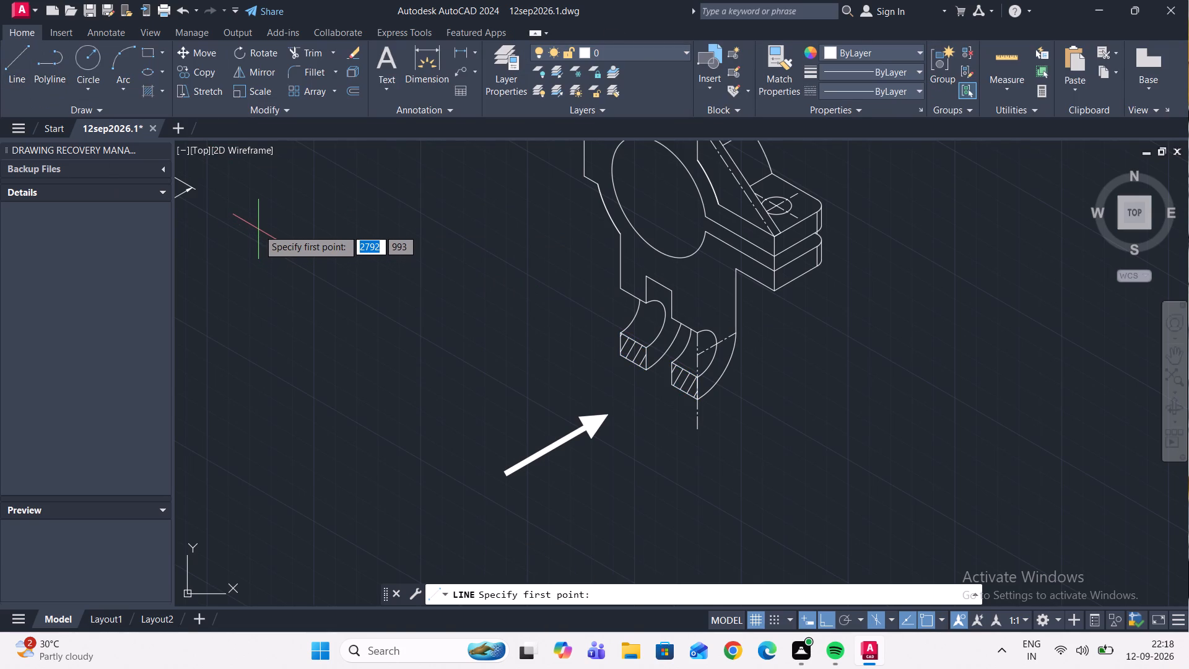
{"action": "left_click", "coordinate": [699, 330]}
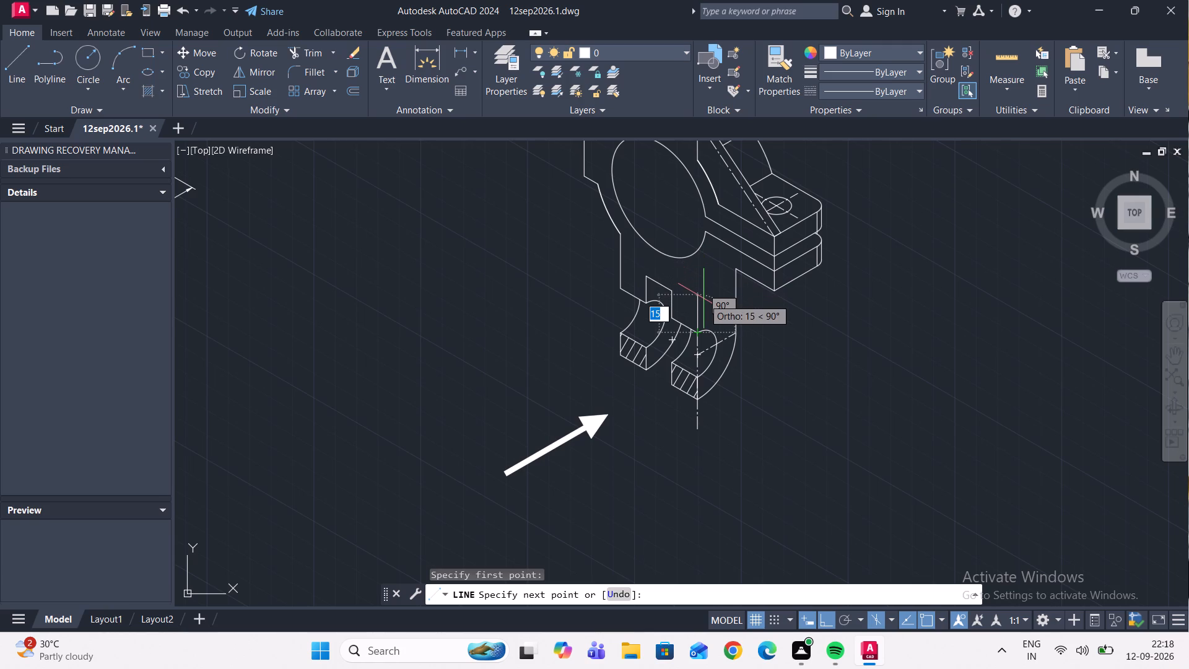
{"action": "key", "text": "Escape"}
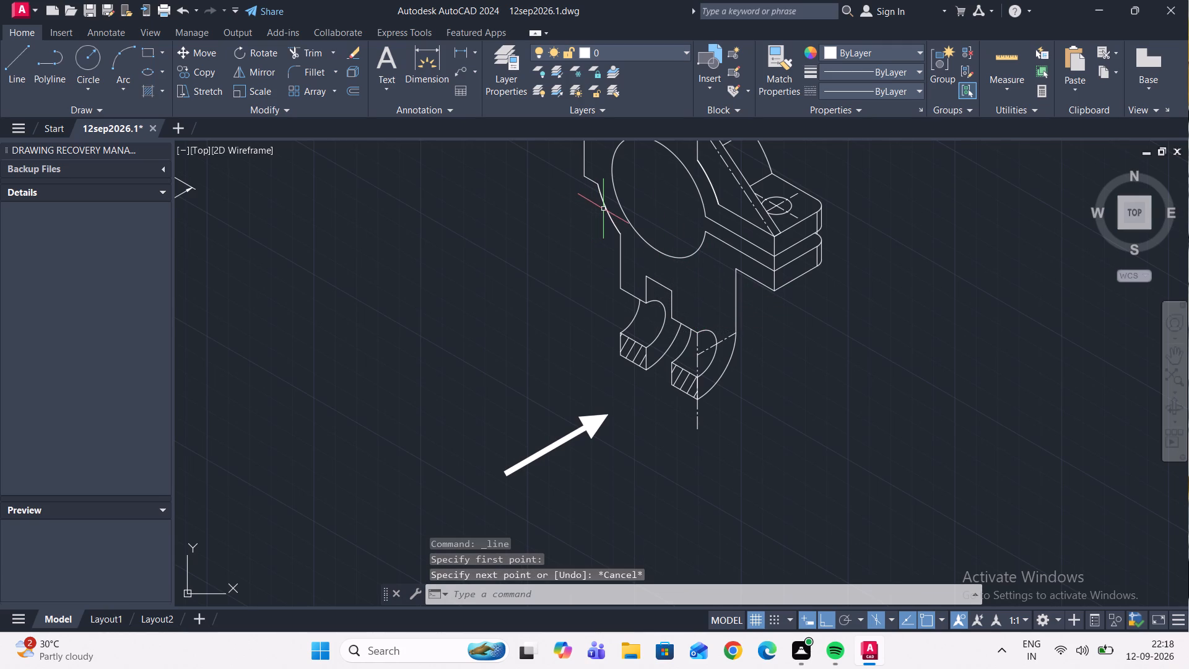
Extend the outer ring arc around the underside of the bore to the lower clamp plate.
{"action": "left_click", "coordinate": [307, 52]}
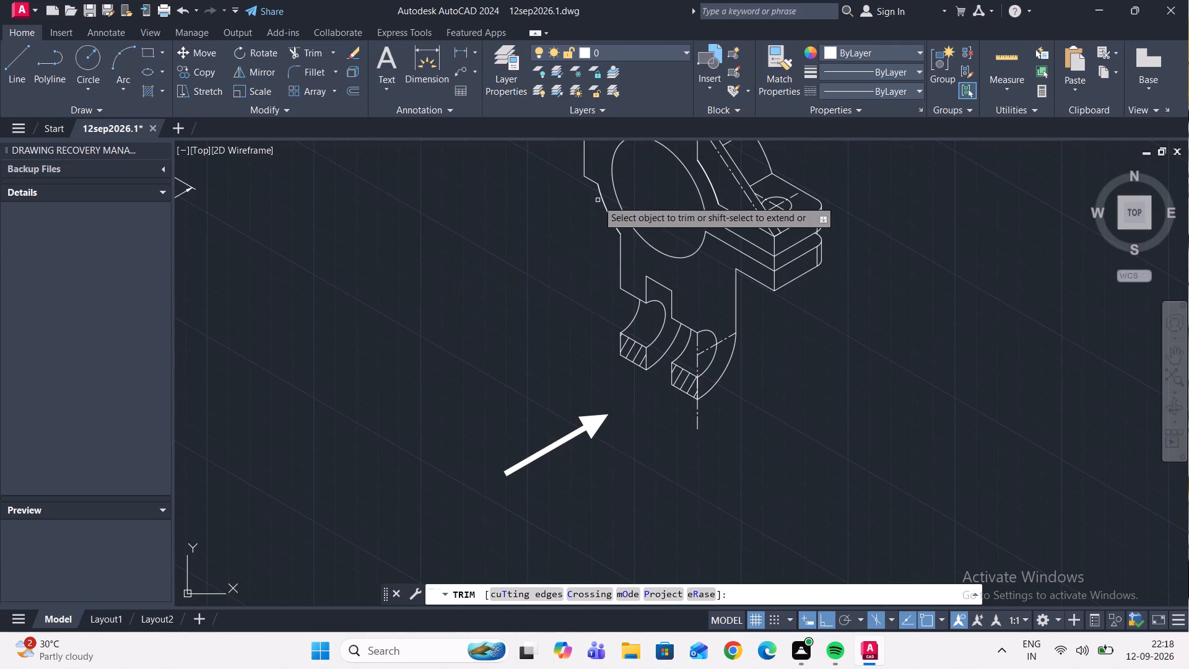
{"action": "left_click", "coordinate": [606, 211], "text": "shift"}
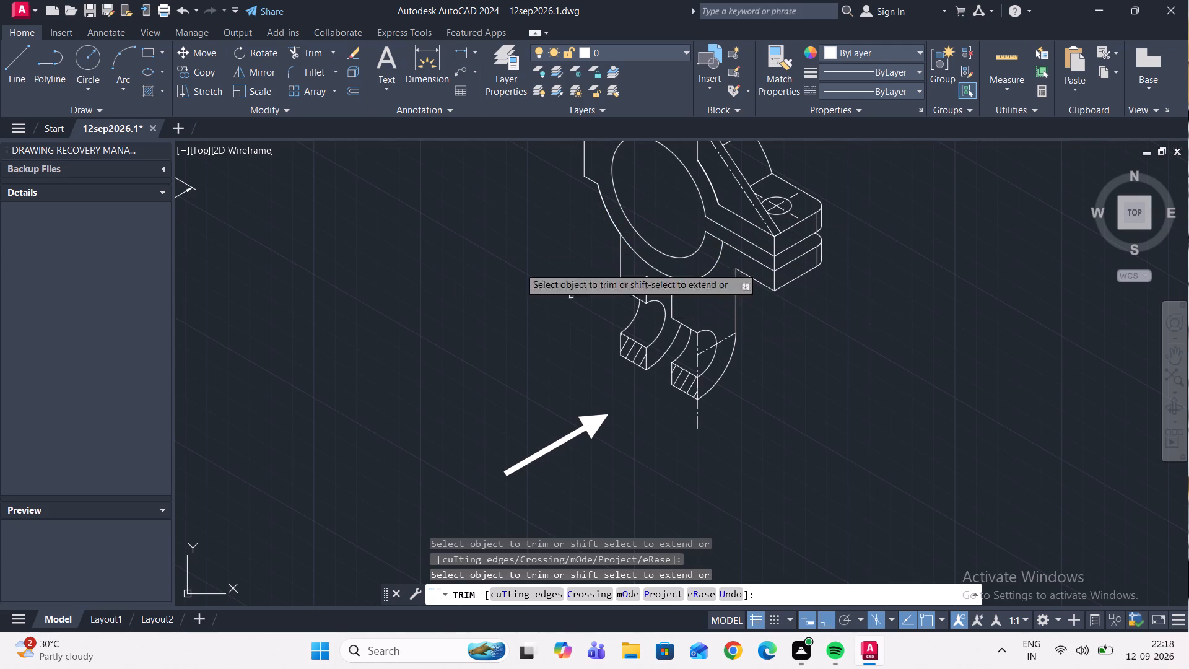
Draw a vertical line from the front lower lug's upper corner up past the outer ring arc.
{"action": "left_click", "coordinate": [11, 64]}
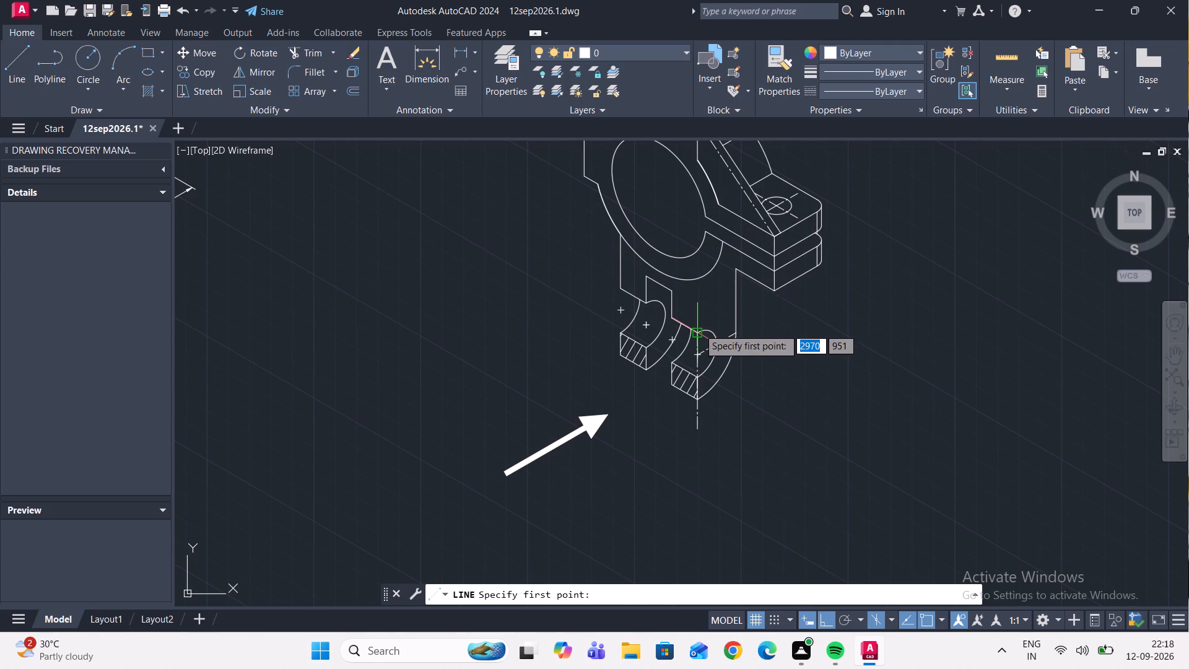
{"action": "left_click", "coordinate": [698, 330]}
{"action": "scroll", "coordinate": [703, 265], "scroll_direction": "up", "scroll_amount": 2}
{"action": "left_click", "coordinate": [680, 261]}
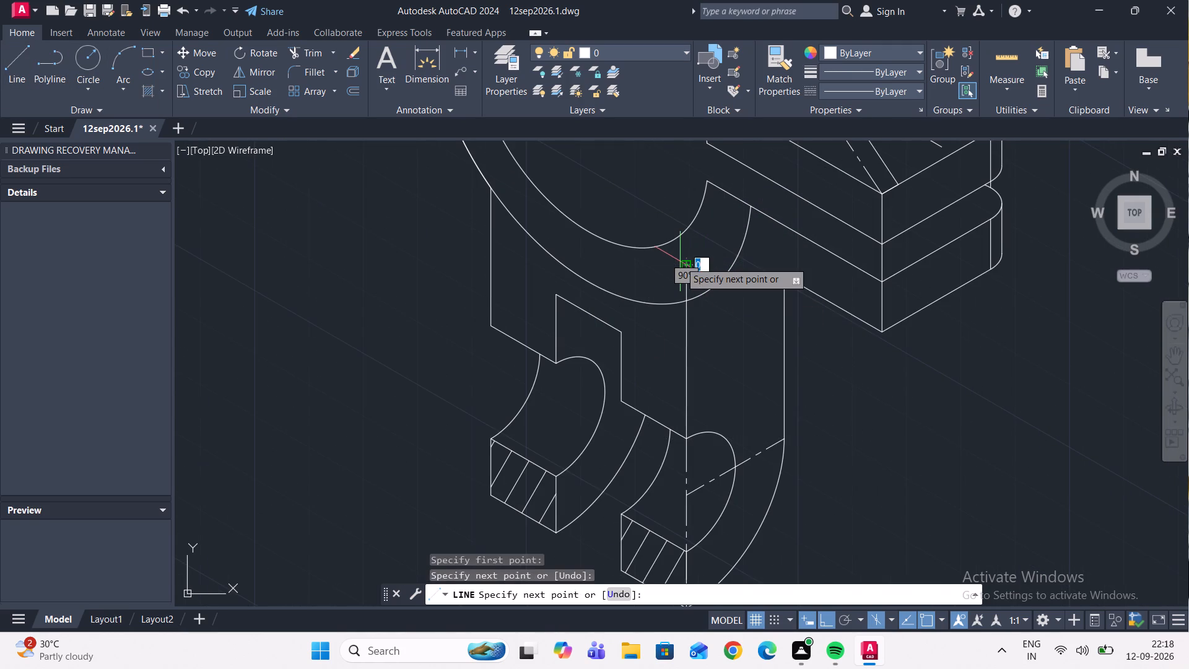
{"action": "key", "text": "Escape"}
Trim the new vertical line above the outer ring arc and remove the arc portion crossing the lower lug body.
{"action": "left_click", "coordinate": [312, 51]}
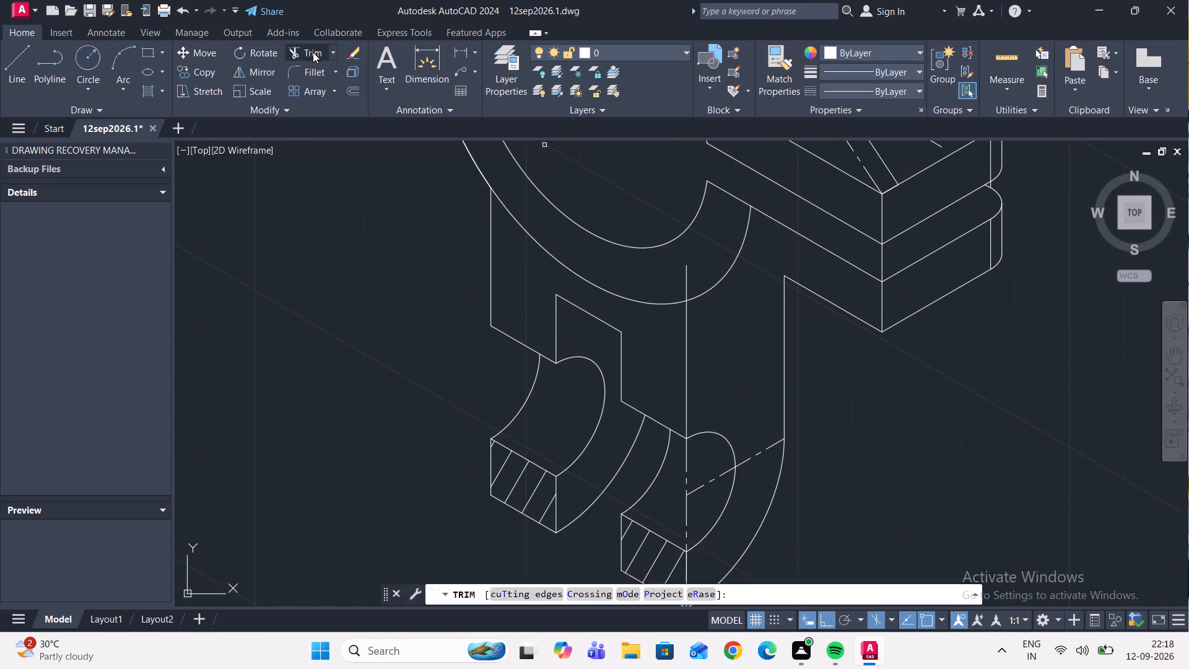
{"action": "left_click", "coordinate": [686, 282]}
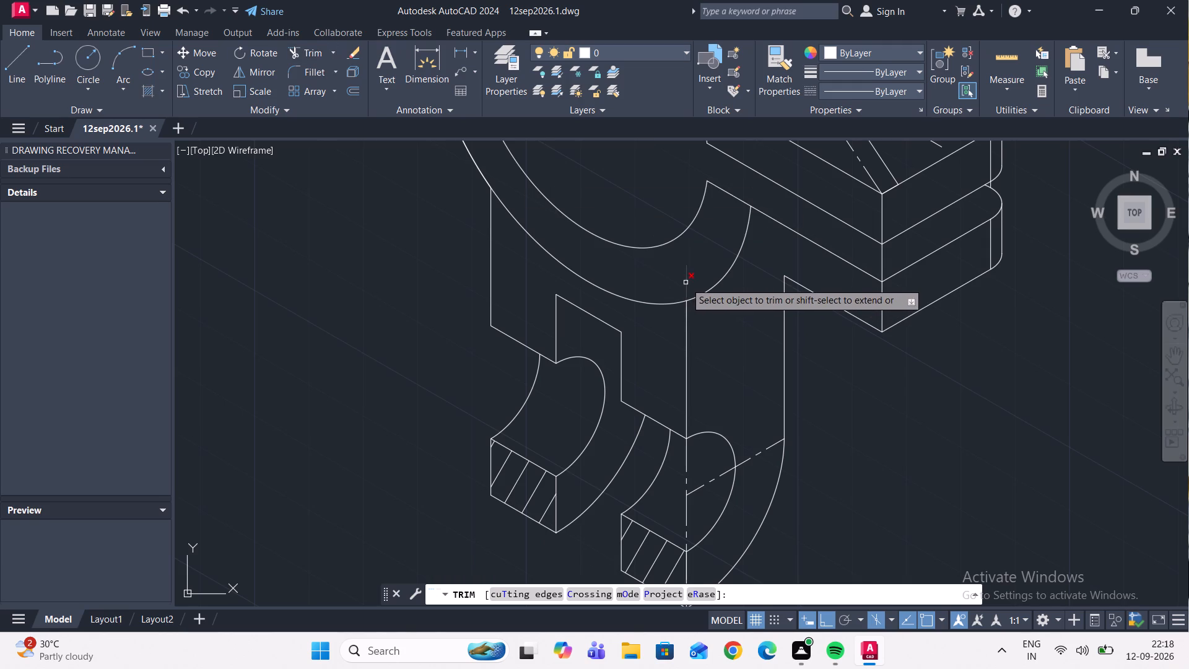
{"action": "left_click", "coordinate": [659, 305]}
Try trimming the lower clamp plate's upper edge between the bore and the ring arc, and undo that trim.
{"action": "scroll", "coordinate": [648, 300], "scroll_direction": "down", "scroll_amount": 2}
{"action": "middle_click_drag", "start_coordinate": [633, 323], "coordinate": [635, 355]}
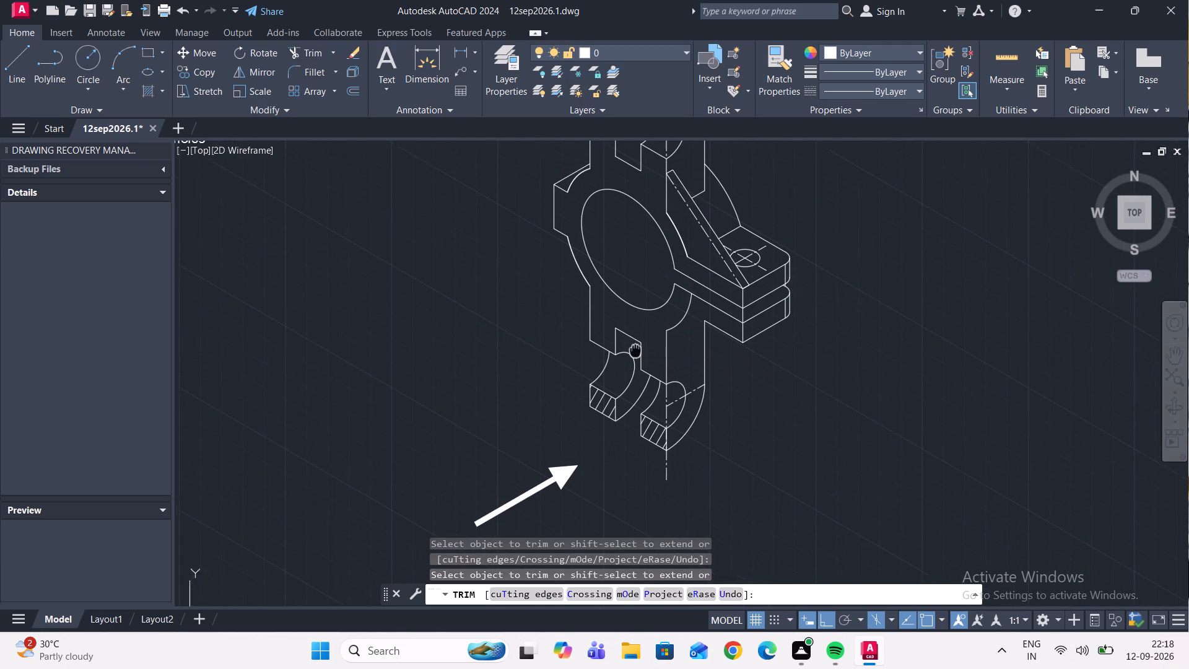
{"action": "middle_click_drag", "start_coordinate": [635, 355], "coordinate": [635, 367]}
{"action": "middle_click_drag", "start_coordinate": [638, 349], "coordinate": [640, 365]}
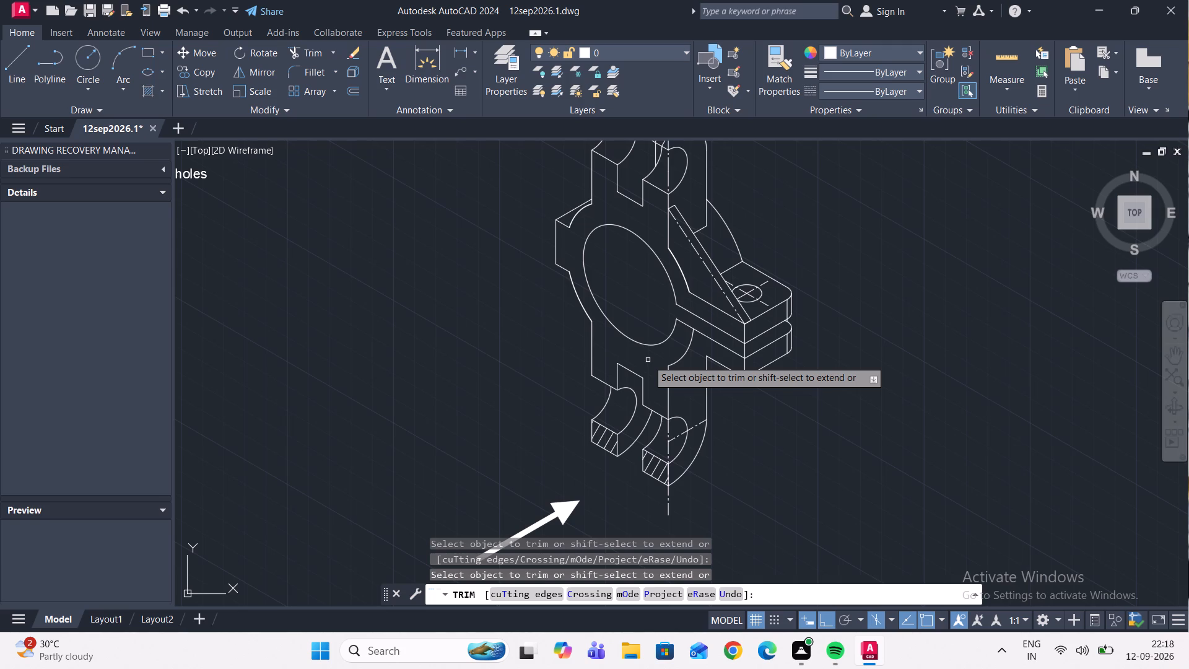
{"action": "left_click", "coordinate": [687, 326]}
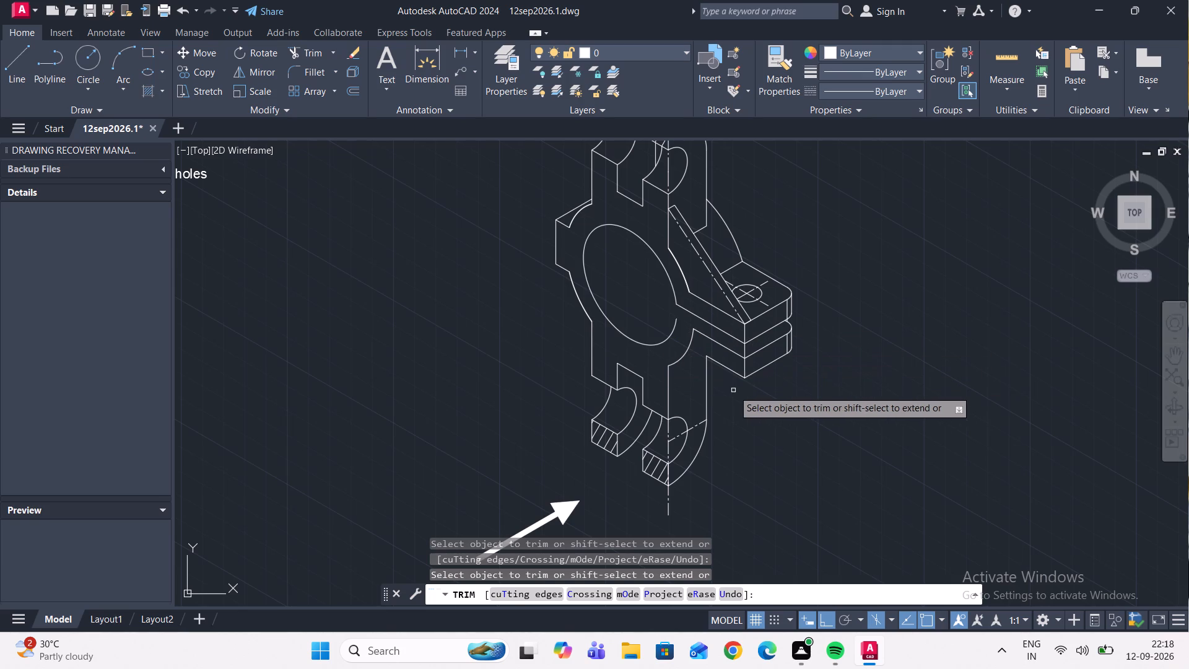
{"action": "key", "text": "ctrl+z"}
Extend the lower clamp plate's bottom edge to the outer ring arc and trim the arc above their junction.
{"action": "scroll", "coordinate": [724, 354], "scroll_direction": "down", "scroll_amount": 1}
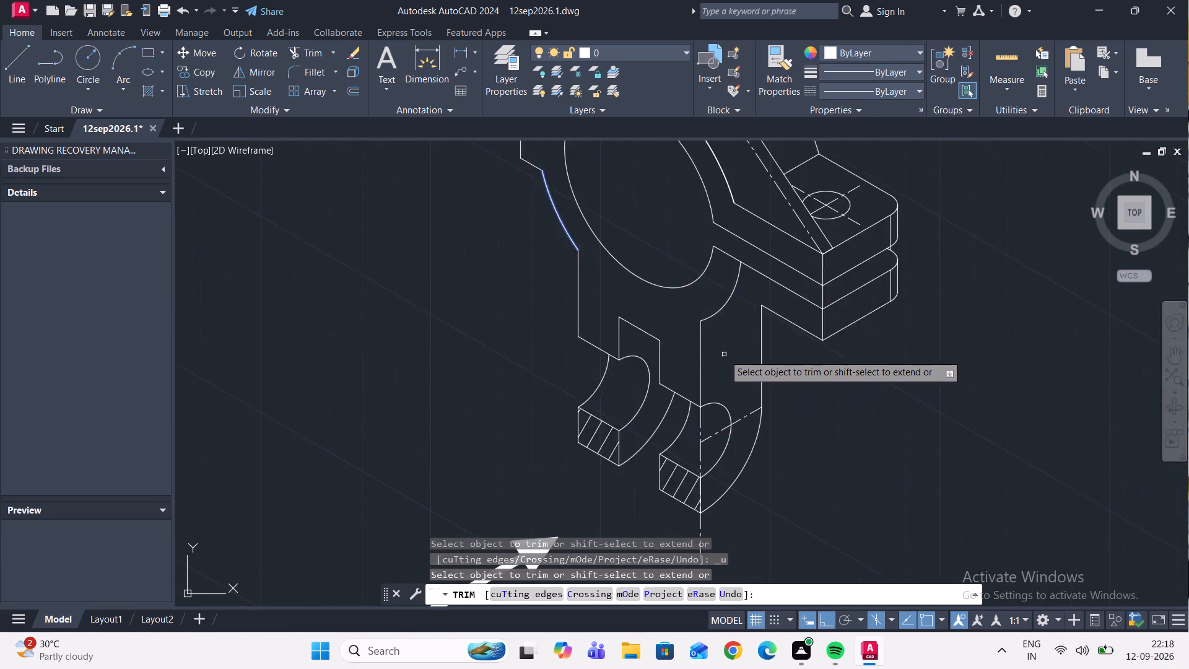
{"action": "scroll", "coordinate": [724, 354], "scroll_direction": "down", "scroll_amount": 1}
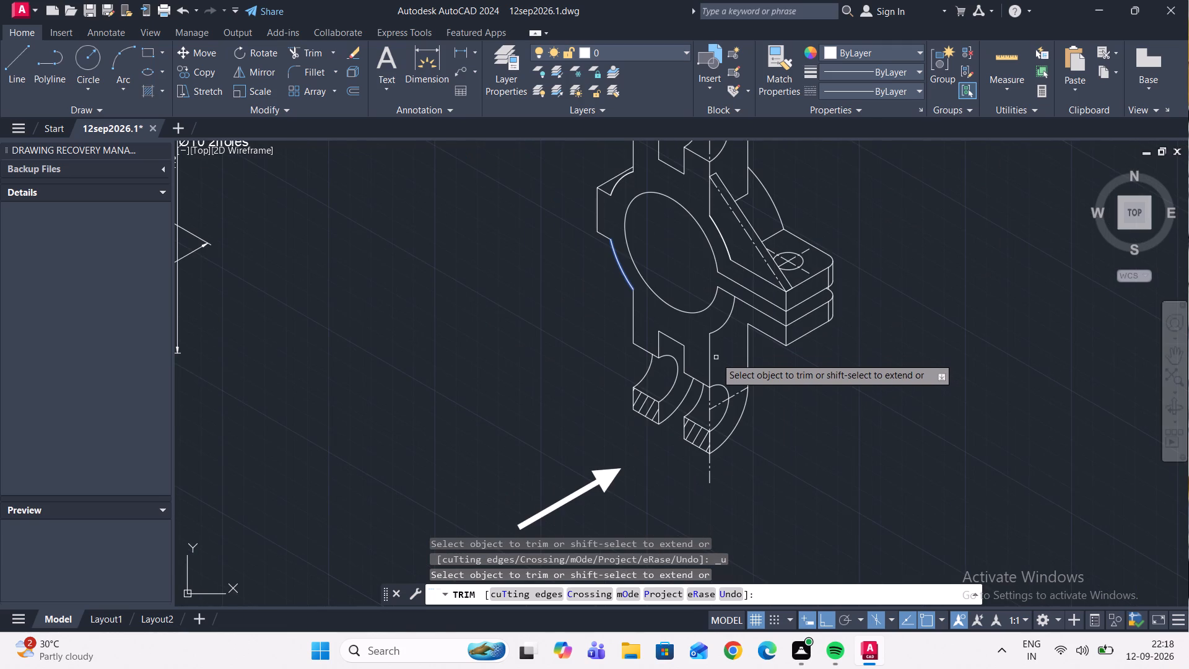
{"action": "left_click", "coordinate": [763, 333], "text": "shift"}
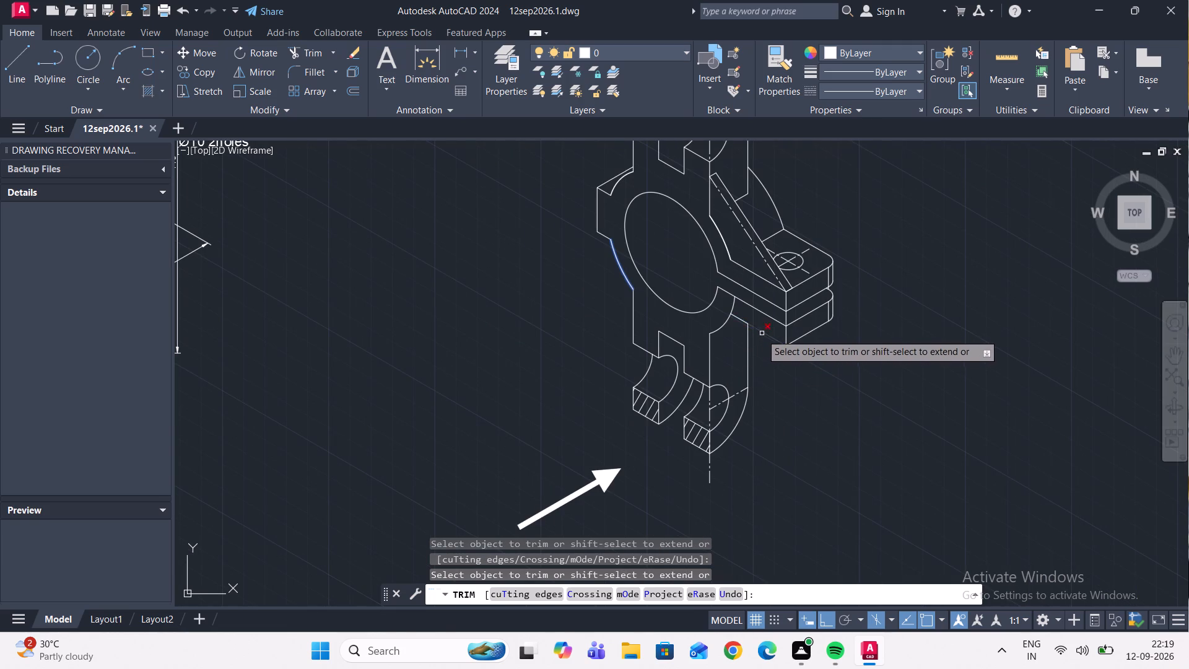
{"action": "left_click", "coordinate": [731, 311]}
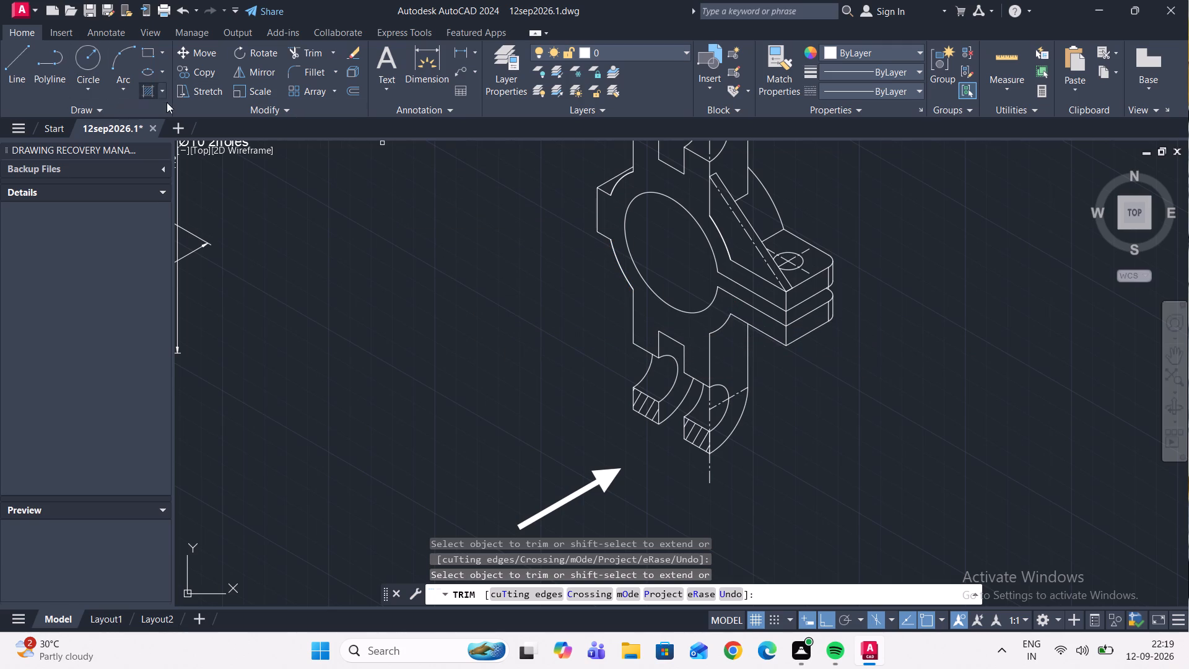
Hatch the bracket's main cut face around the bore with the ANSI31 pattern and finish the hatch.
{"action": "left_click", "coordinate": [151, 94]}
{"action": "left_click", "coordinate": [251, 58]}
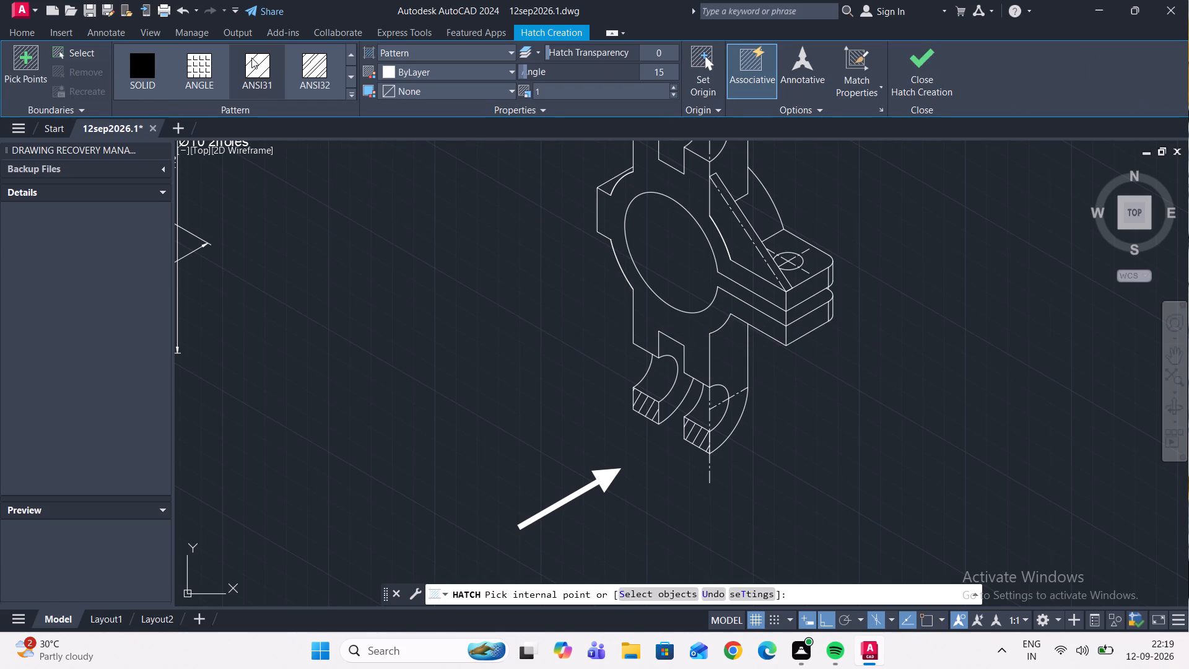
{"action": "scroll", "coordinate": [674, 325], "scroll_direction": "up", "scroll_amount": 1}
{"action": "left_click", "coordinate": [674, 323]}
{"action": "scroll", "coordinate": [674, 323], "scroll_direction": "down", "scroll_amount": 2}
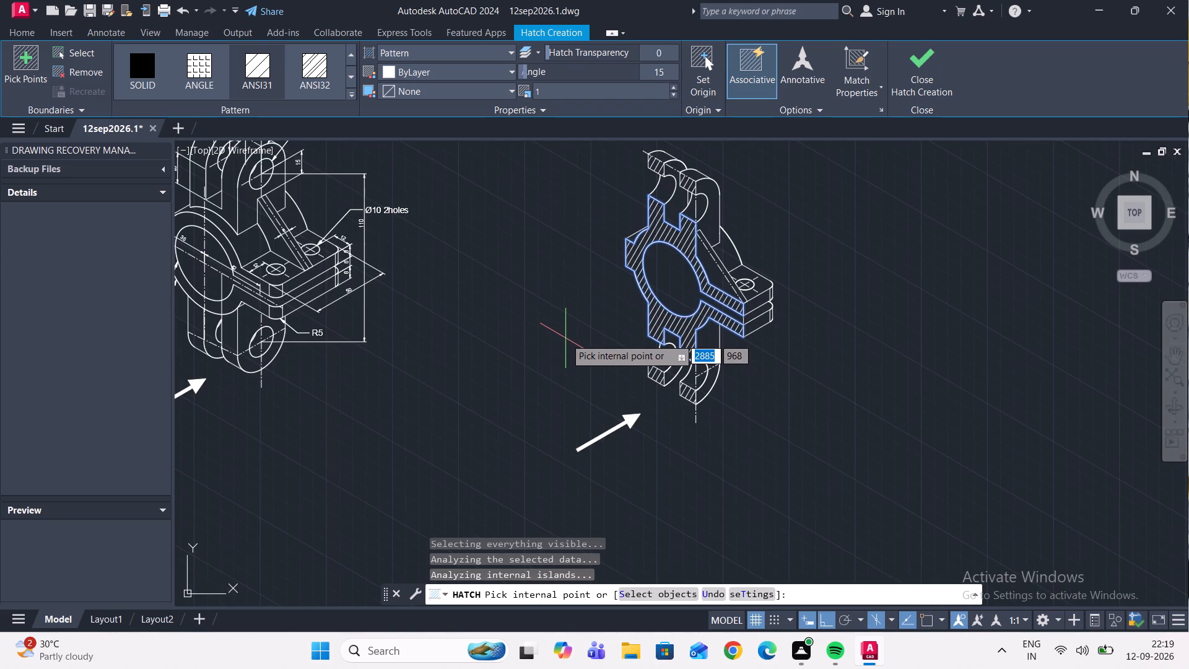
{"action": "left_click", "coordinate": [911, 89]}
{"action": "scroll", "coordinate": [631, 183], "scroll_direction": "up", "scroll_amount": 2}
{"action": "scroll", "coordinate": [751, 260], "scroll_direction": "down", "scroll_amount": 2}
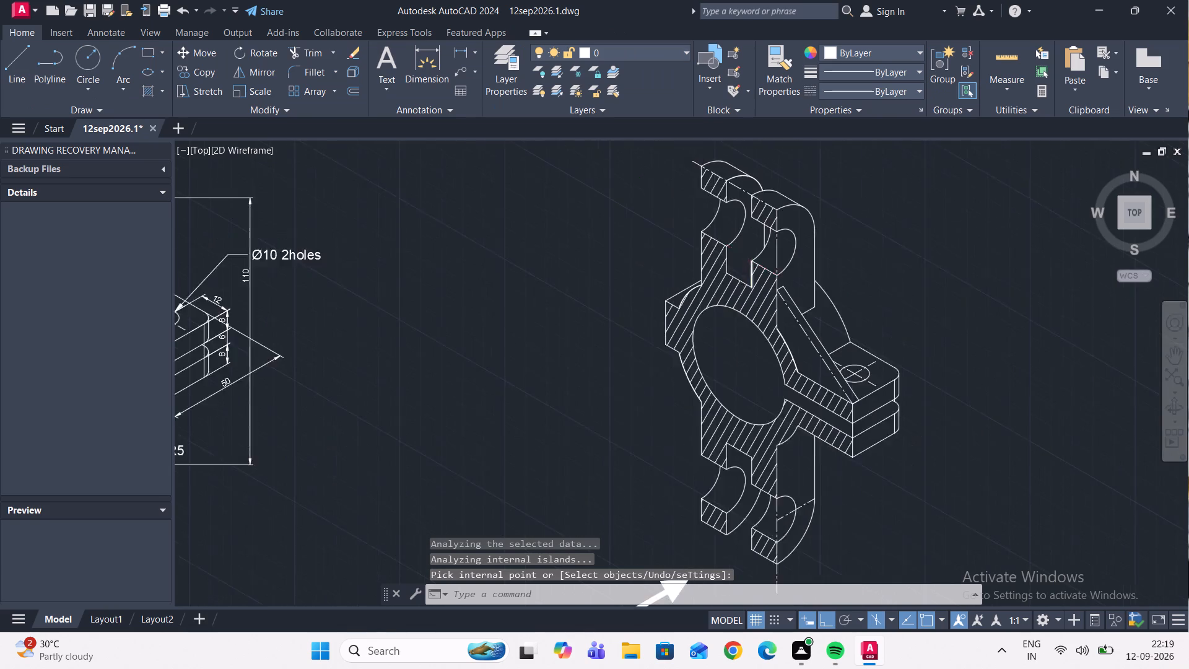
Examine the finished hatched section of the bracket and compare it with the dimensioned isometric original.
{"action": "scroll", "coordinate": [750, 198], "scroll_direction": "up", "scroll_amount": 2}
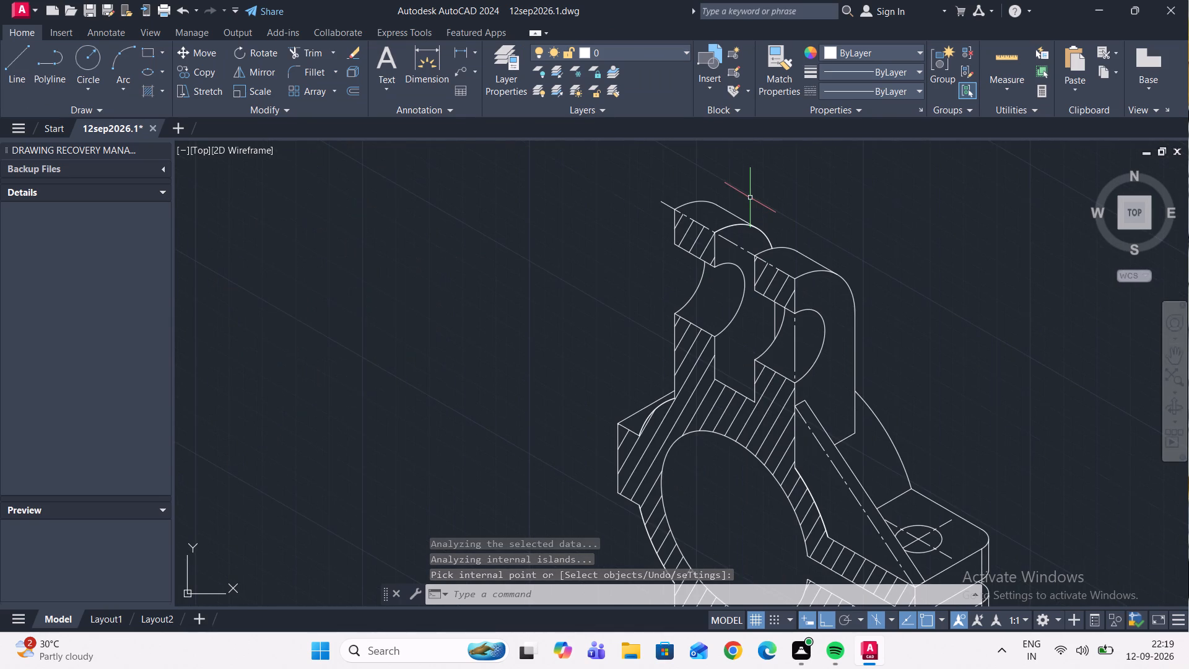
{"action": "scroll", "coordinate": [755, 248], "scroll_direction": "down", "scroll_amount": 3}
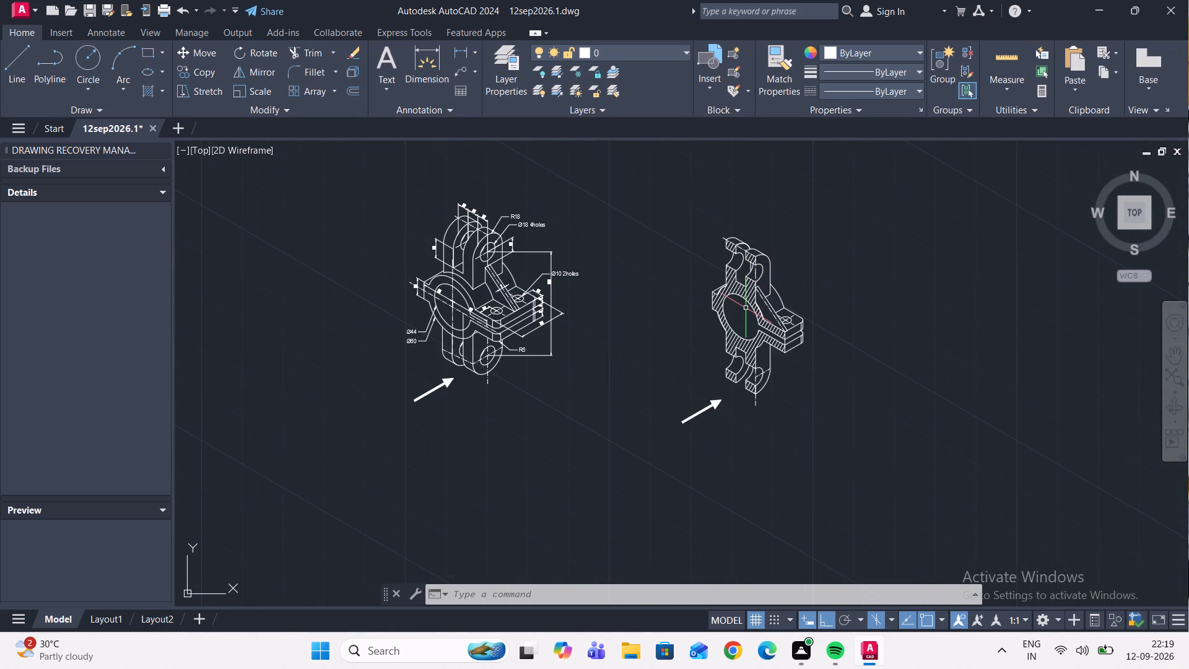
{"action": "scroll", "coordinate": [734, 313], "scroll_direction": "up", "scroll_amount": 1}
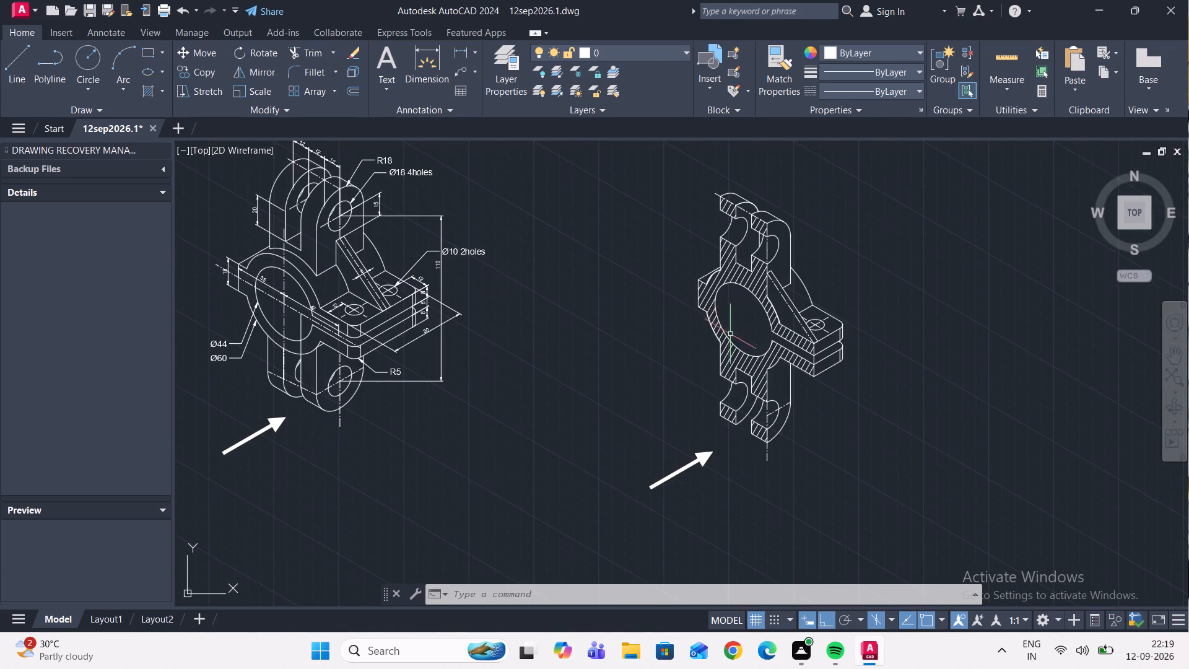
{"action": "scroll", "coordinate": [660, 352], "scroll_direction": "down", "scroll_amount": 1}
{"action": "middle_click_drag", "start_coordinate": [660, 353], "coordinate": [573, 339]}
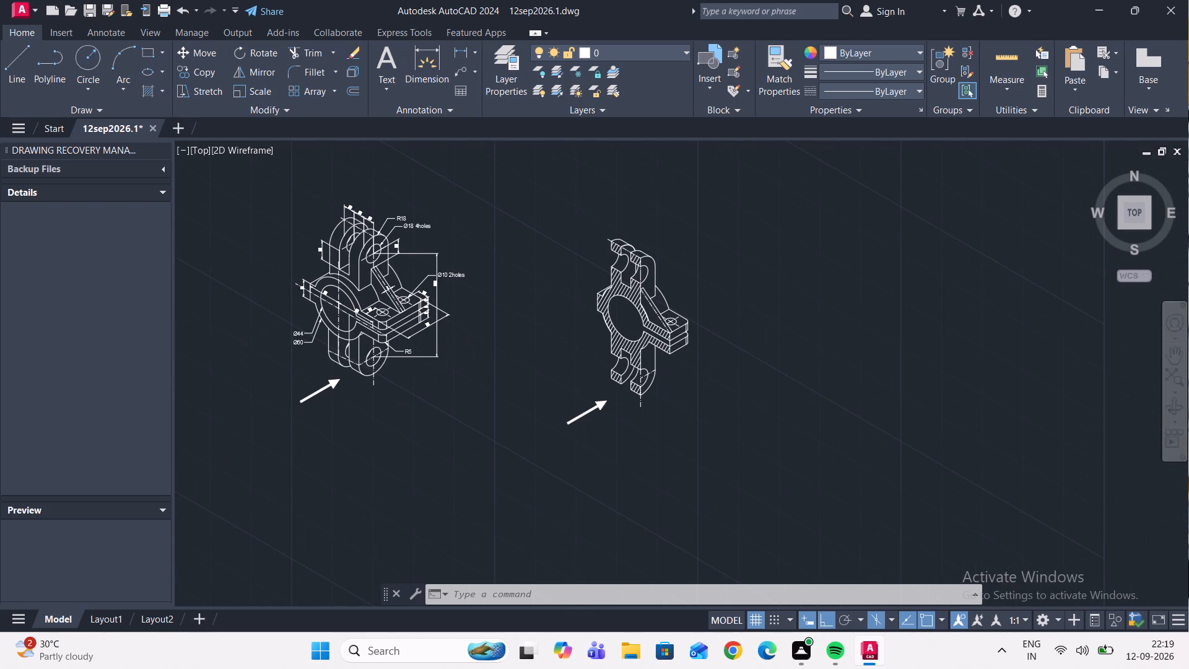
{"action": "middle_click_drag", "start_coordinate": [573, 339], "coordinate": [536, 336]}
{"action": "middle_click_drag", "start_coordinate": [508, 331], "coordinate": [556, 344]}
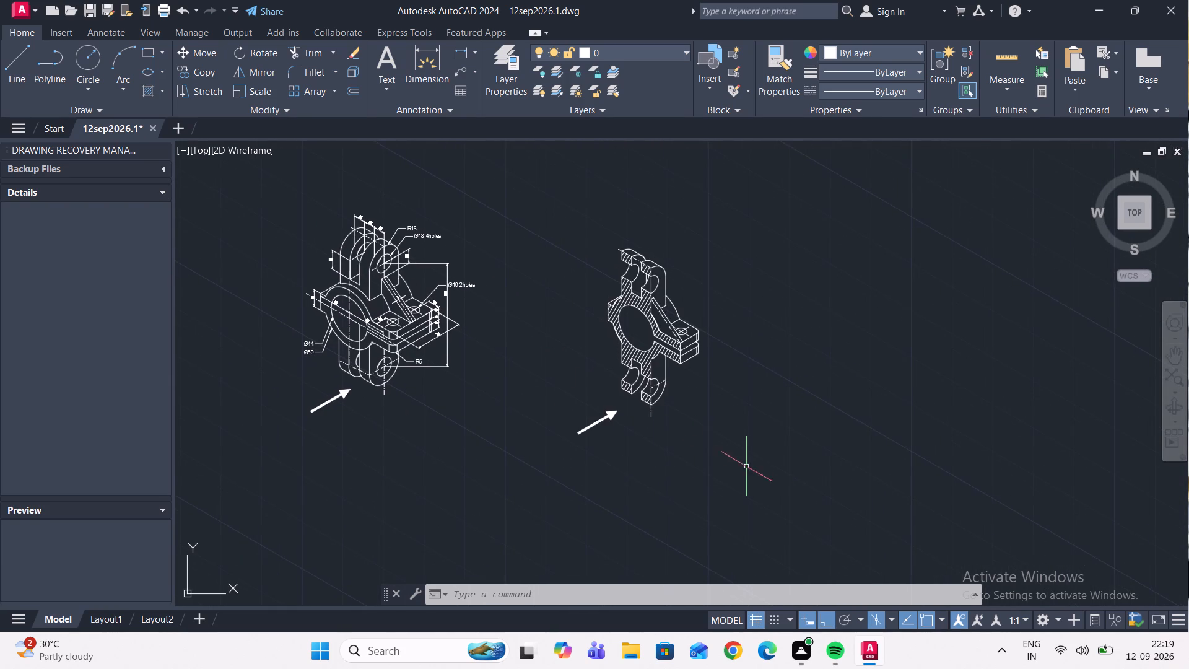
{"action": "left_click_drag", "start_coordinate": [772, 478], "coordinate": [776, 448]}
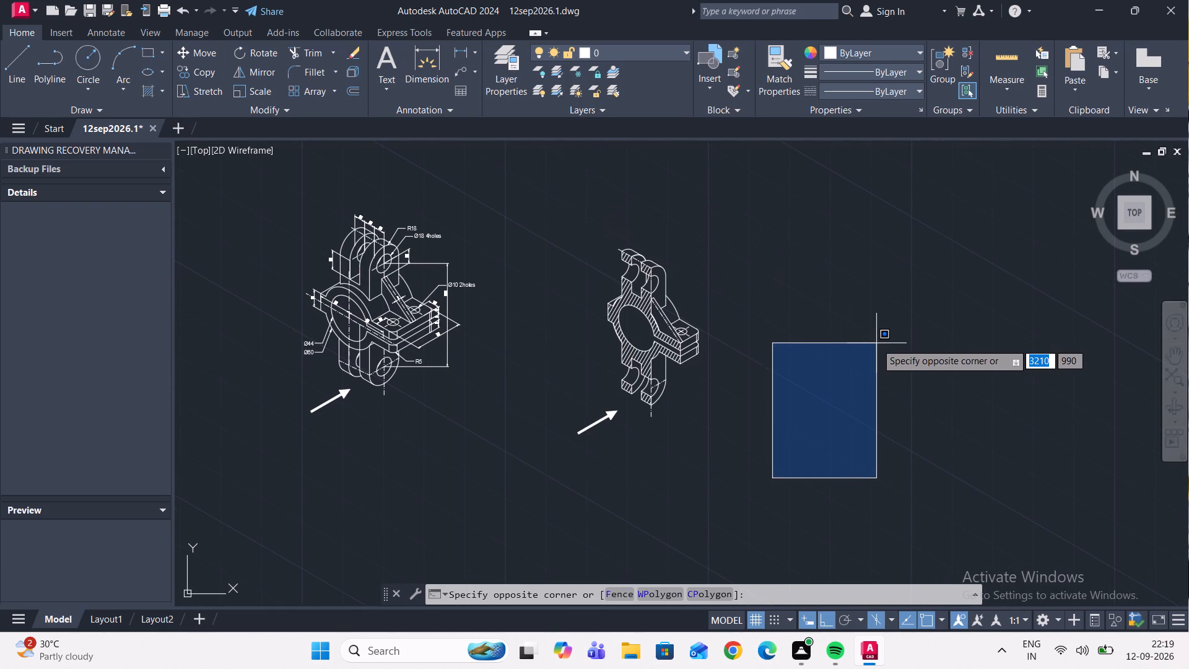
{"action": "key", "text": "Escape"}
{"action": "scroll", "coordinate": [661, 291], "scroll_direction": "up", "scroll_amount": 2}
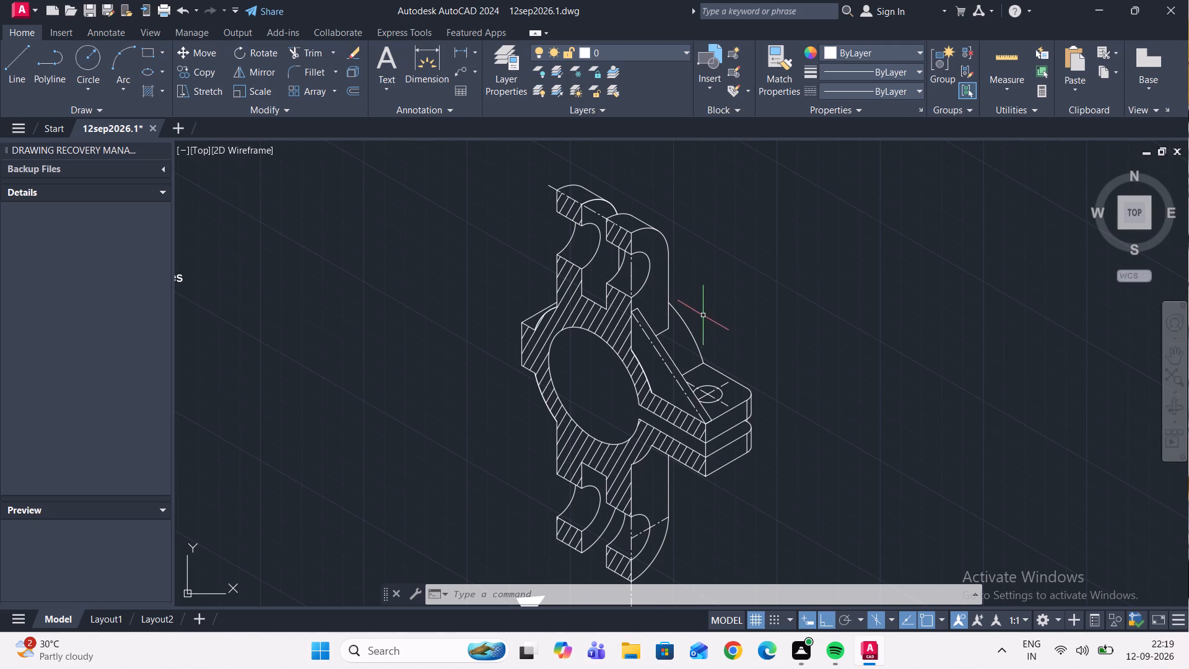
{"action": "scroll", "coordinate": [713, 334], "scroll_direction": "down", "scroll_amount": 2}
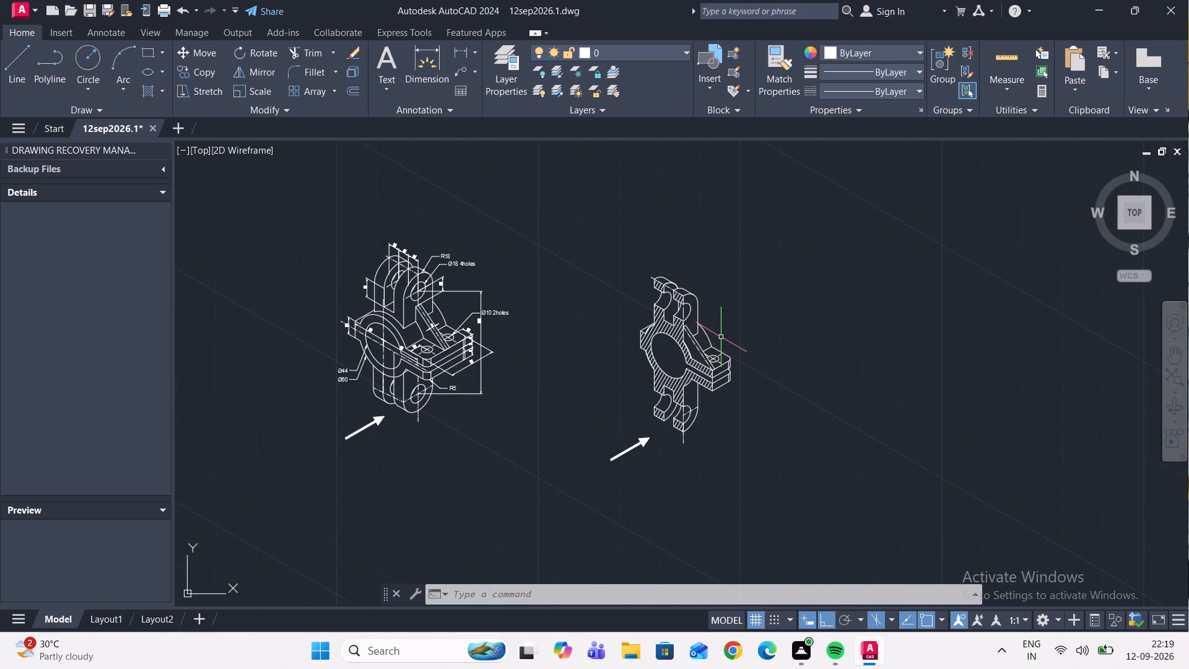
{"action": "middle_click_drag", "start_coordinate": [731, 338], "coordinate": [804, 339]}
{"action": "middle_click_drag", "start_coordinate": [719, 325], "coordinate": [741, 292]}
{"action": "scroll", "coordinate": [752, 313], "scroll_direction": "down", "scroll_amount": 1}
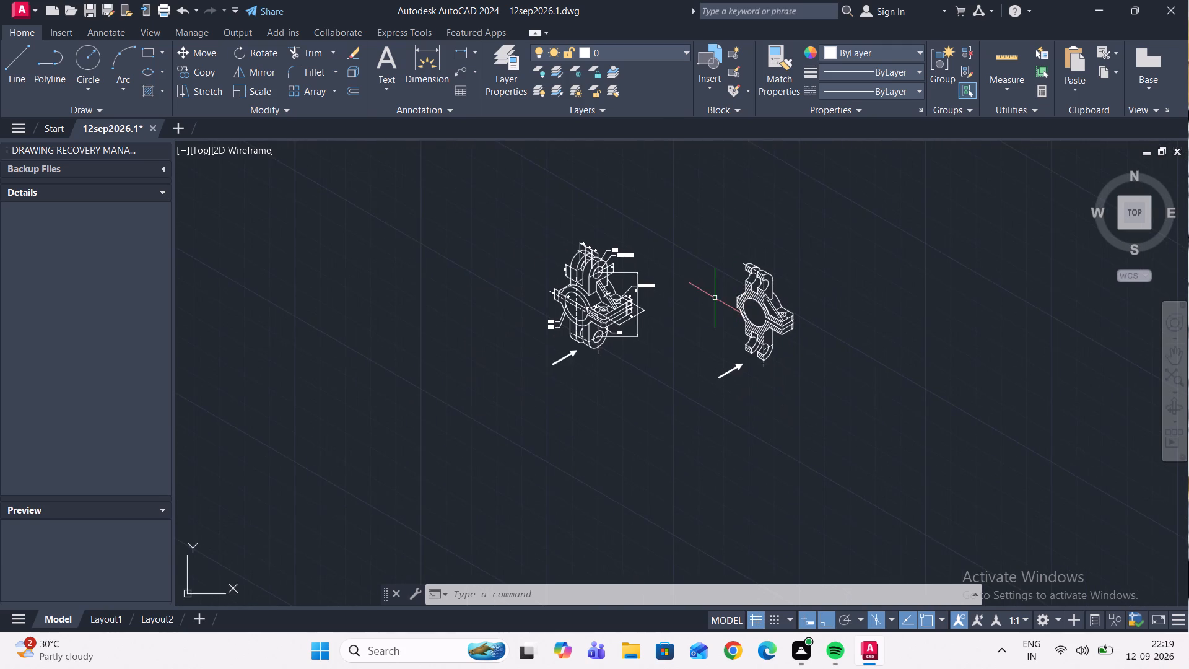
{"action": "middle_click_drag", "start_coordinate": [712, 300], "coordinate": [603, 246]}
{"action": "middle_click_drag", "start_coordinate": [600, 261], "coordinate": [551, 286]}
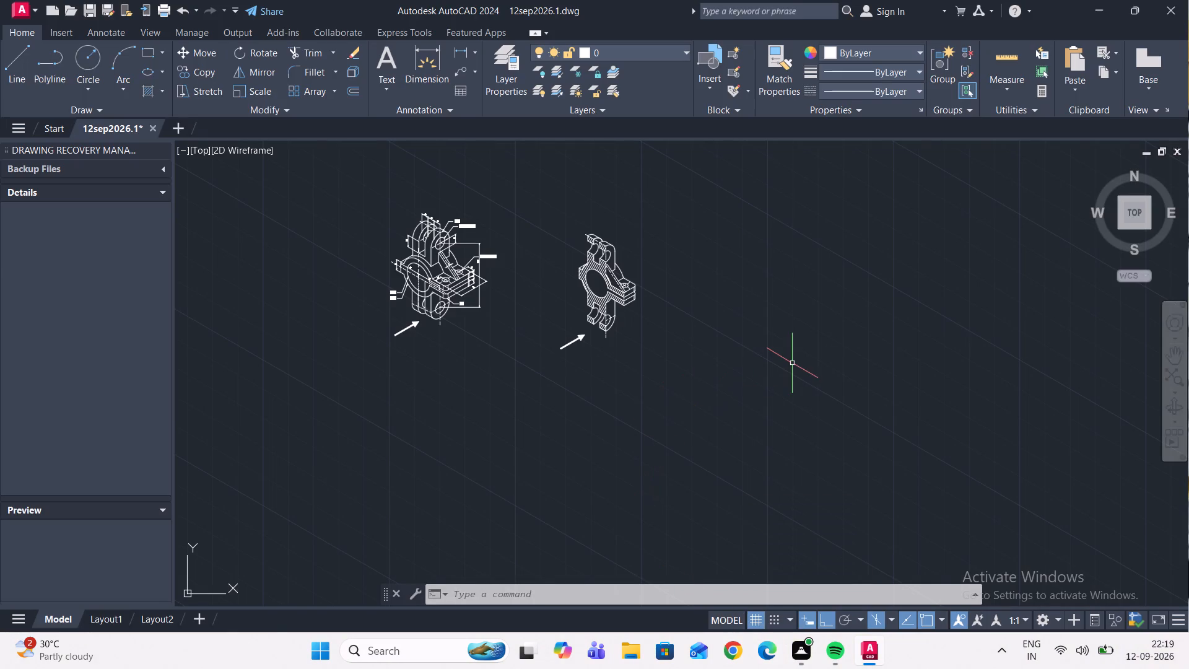
Turn off isometric drafting so that the cursor and grid use the orthographic mode.
{"action": "key", "text": "i"}
{"action": "type", "text": "so"}
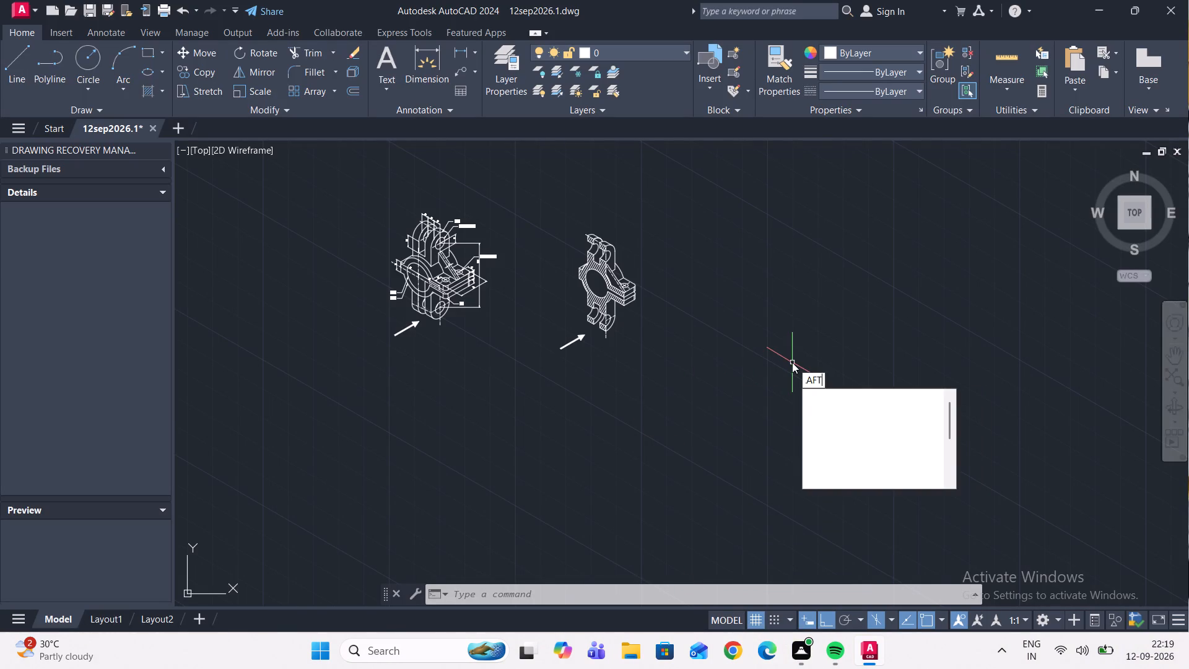
{"action": "left_click", "coordinate": [867, 397]}
{"action": "left_click_drag", "start_coordinate": [906, 432], "coordinate": [867, 397]}
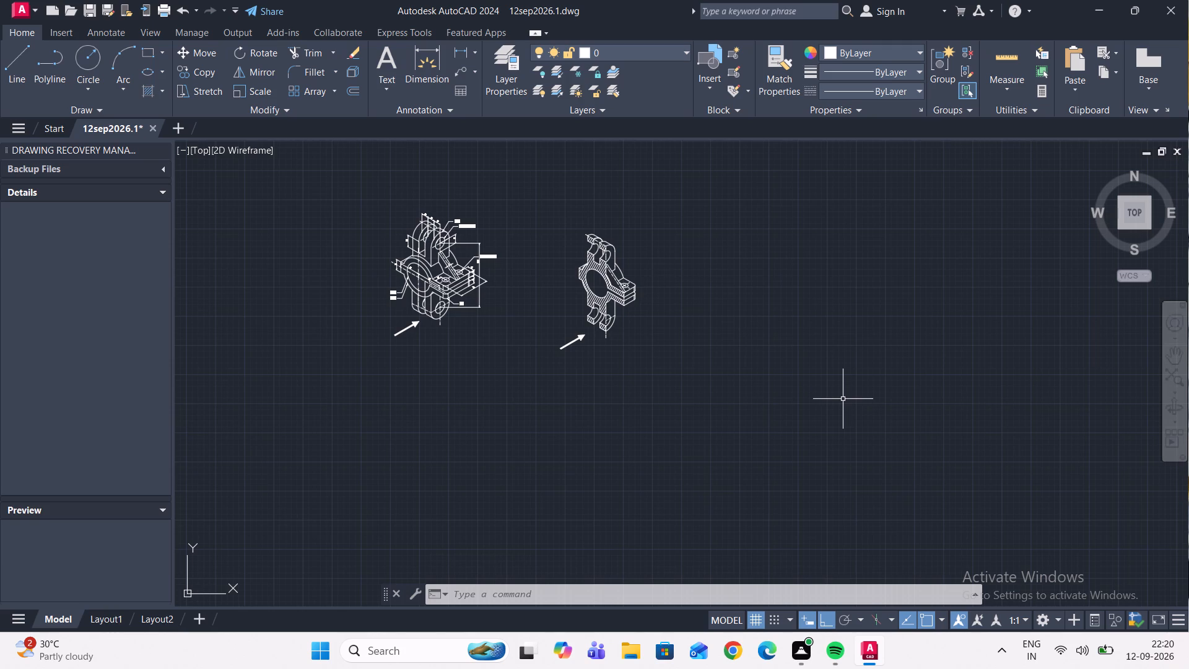
Examine the dimensioned isometric bracket and its sectional copy, checking the dimensions, lugs, bore and clamp plates.
{"action": "scroll", "coordinate": [490, 222], "scroll_direction": "up", "scroll_amount": 1}
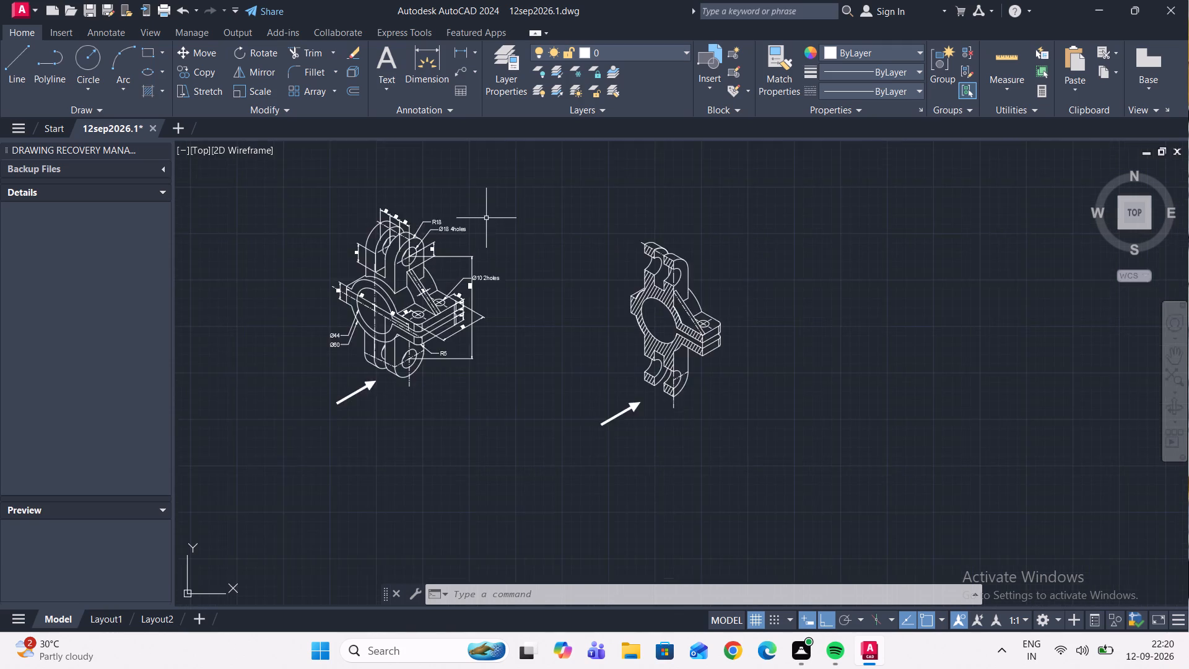
{"action": "scroll", "coordinate": [486, 222], "scroll_direction": "down", "scroll_amount": 1}
{"action": "scroll", "coordinate": [425, 254], "scroll_direction": "up", "scroll_amount": 2}
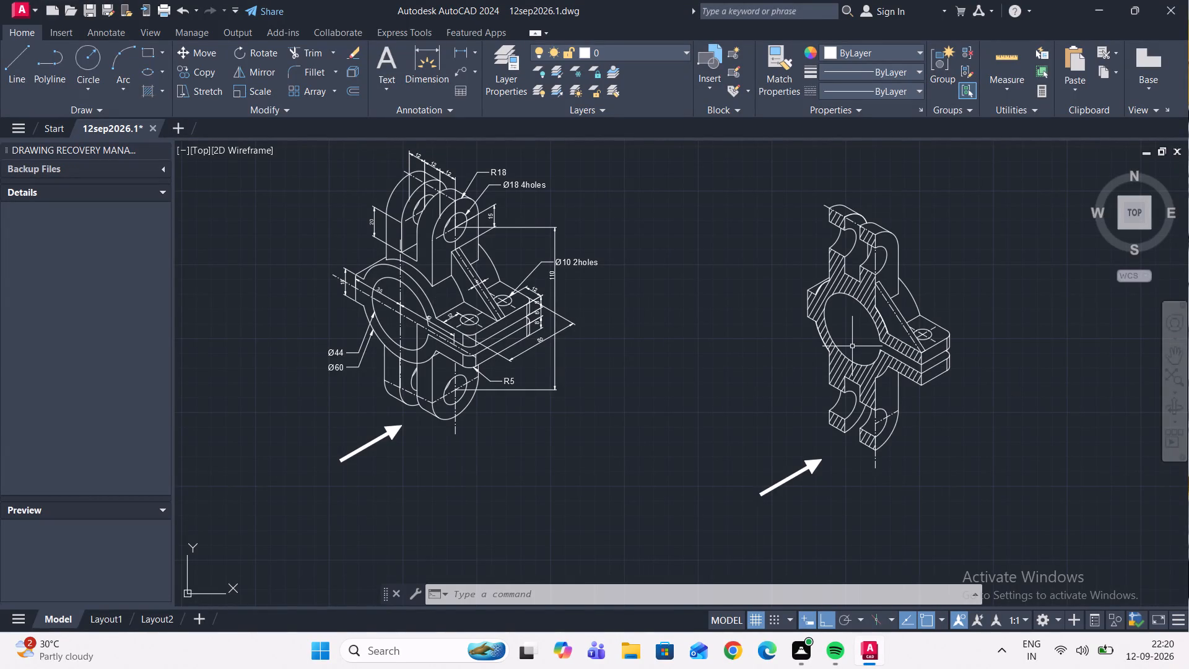
{"action": "scroll", "coordinate": [855, 343], "scroll_direction": "down", "scroll_amount": 1}
{"action": "scroll", "coordinate": [911, 306], "scroll_direction": "up", "scroll_amount": 2}
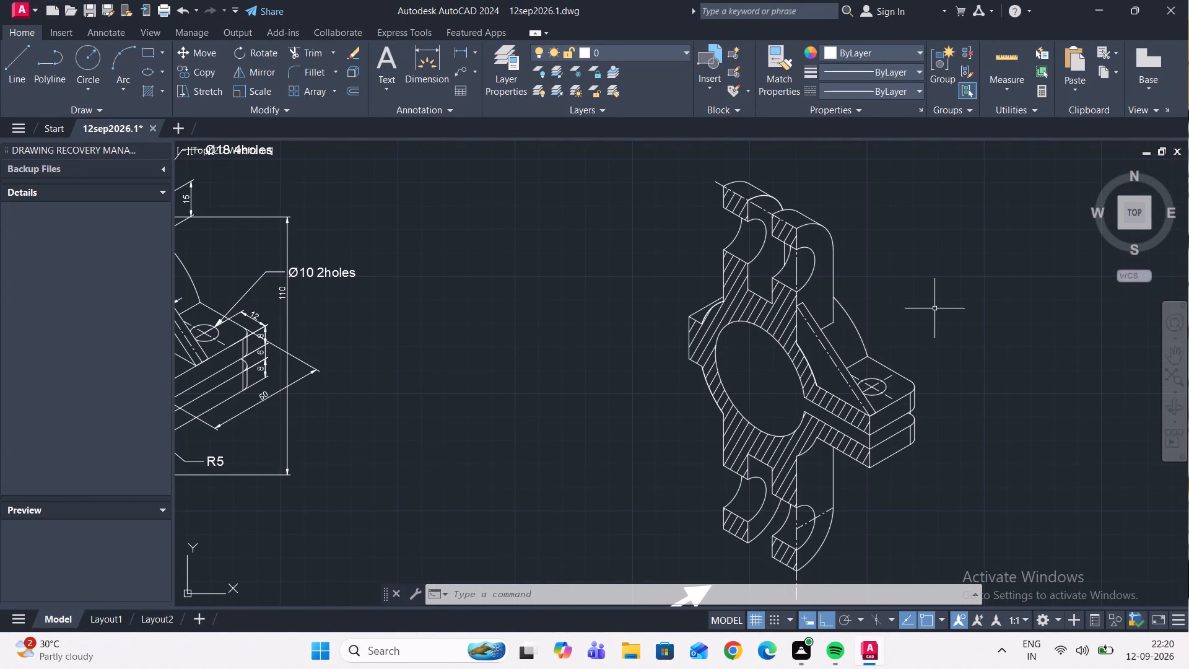
{"action": "scroll", "coordinate": [935, 308], "scroll_direction": "down", "scroll_amount": 1}
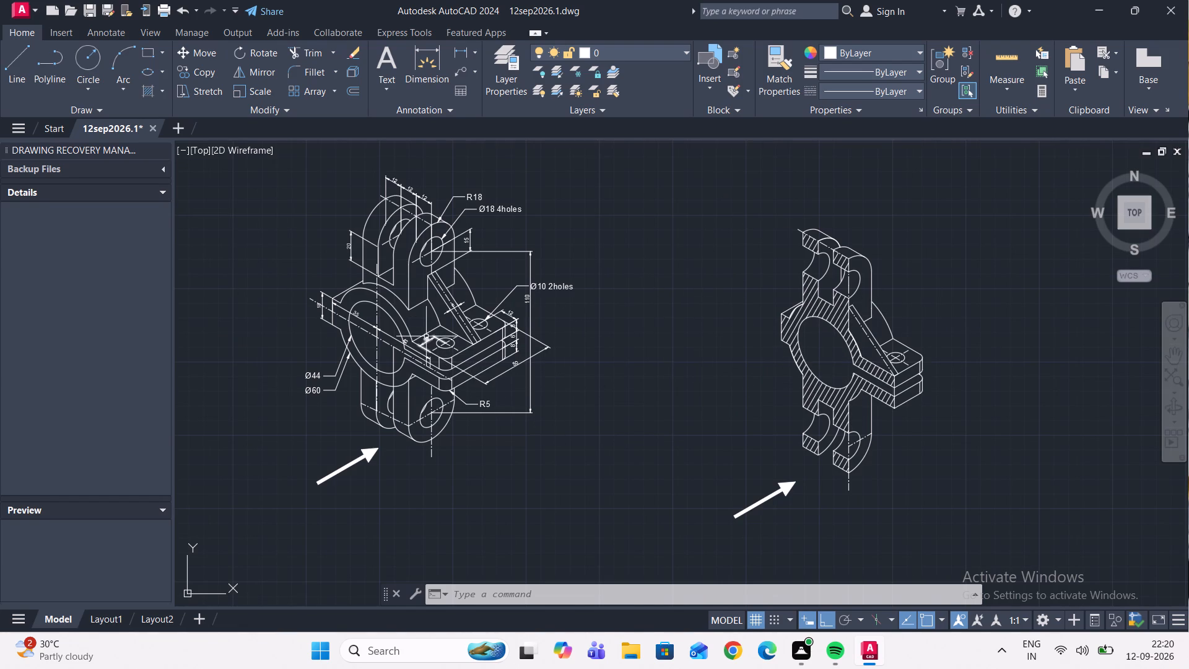
{"action": "scroll", "coordinate": [392, 263], "scroll_direction": "up", "scroll_amount": 1}
{"action": "scroll", "coordinate": [394, 273], "scroll_direction": "down", "scroll_amount": 1}
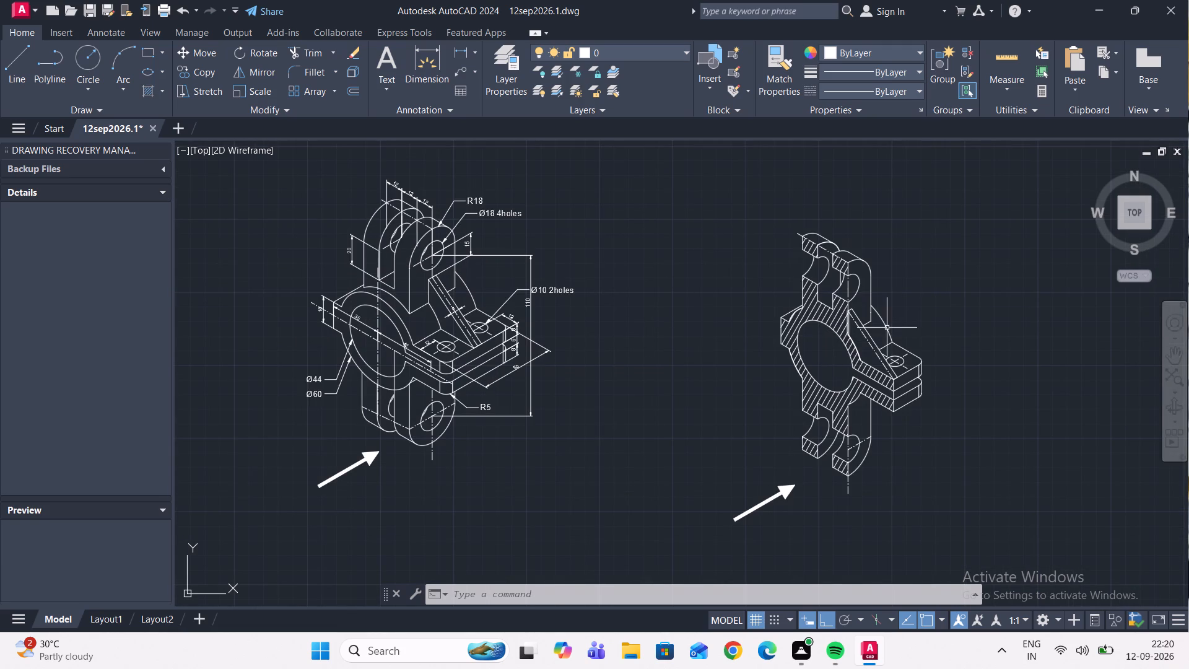
{"action": "scroll", "coordinate": [889, 328], "scroll_direction": "up", "scroll_amount": 1}
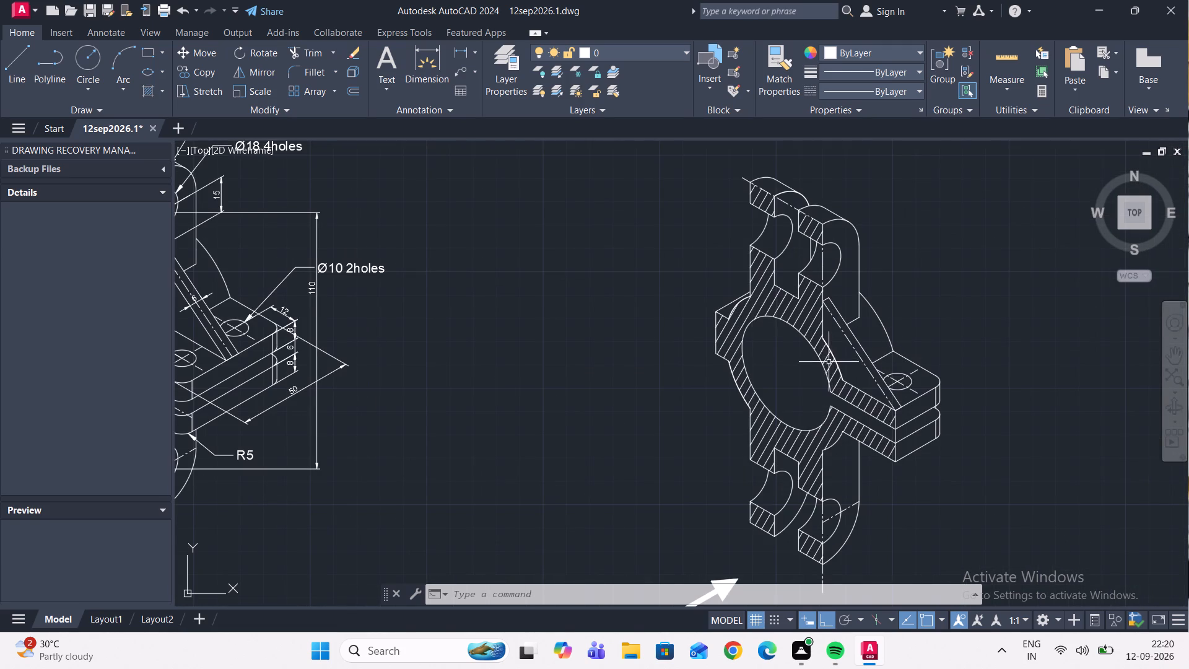
{"action": "scroll", "coordinate": [884, 336], "scroll_direction": "down", "scroll_amount": 1}
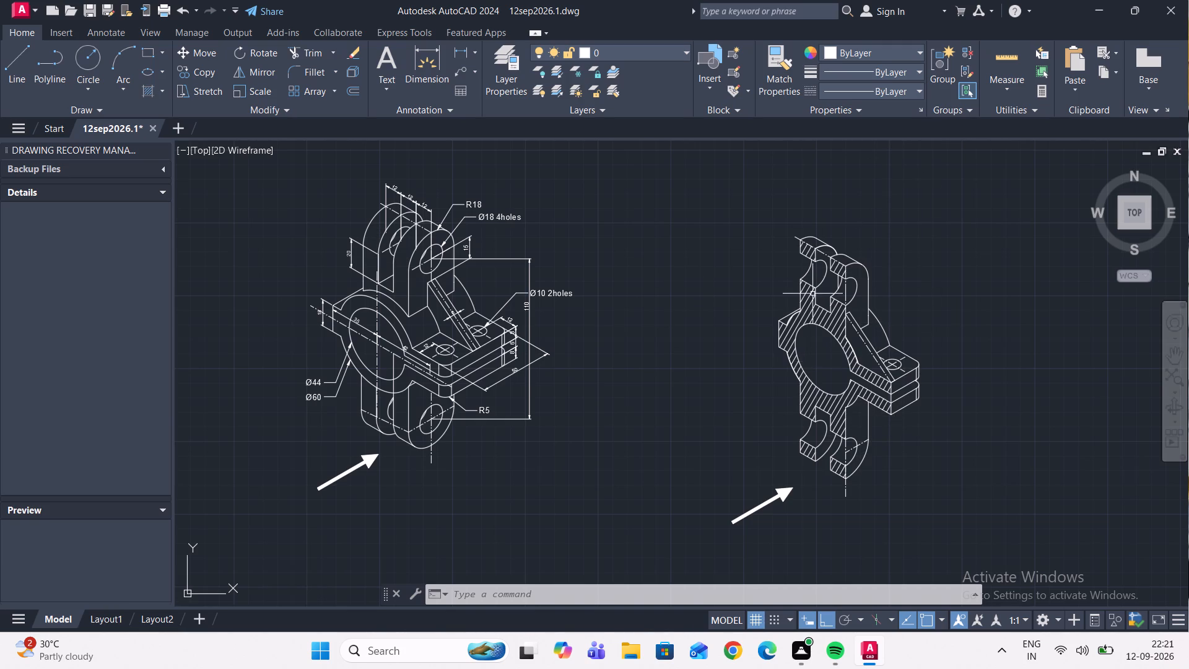
{"action": "scroll", "coordinate": [814, 295], "scroll_direction": "up", "scroll_amount": 3}
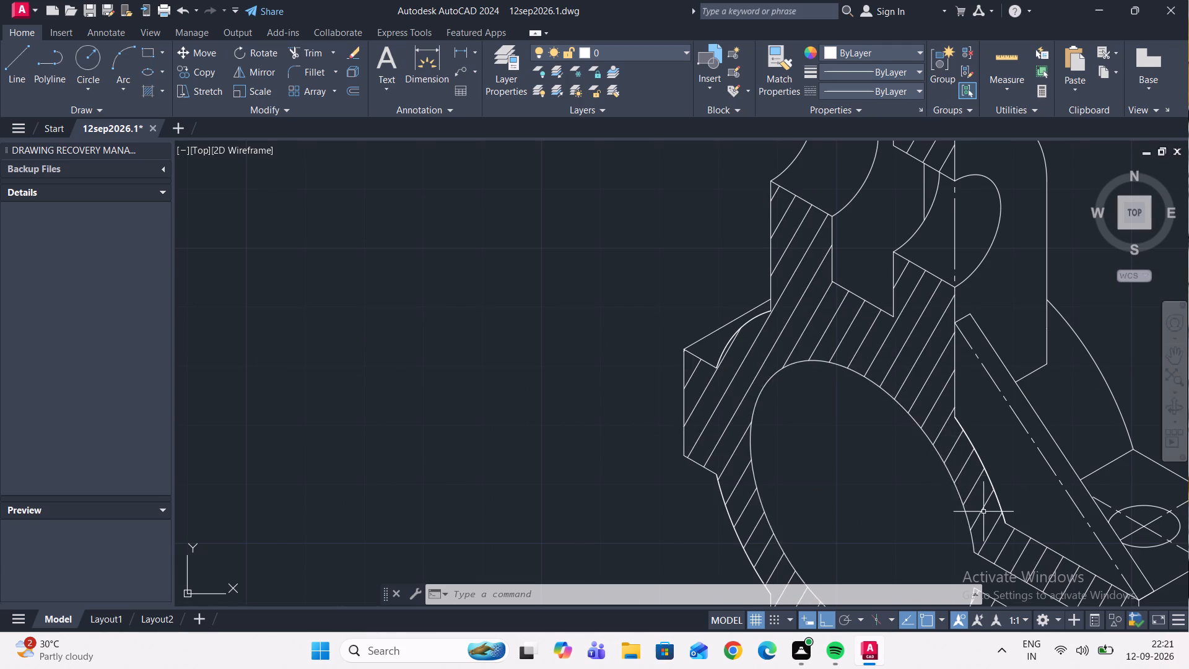
{"action": "scroll", "coordinate": [985, 493], "scroll_direction": "down", "scroll_amount": 2}
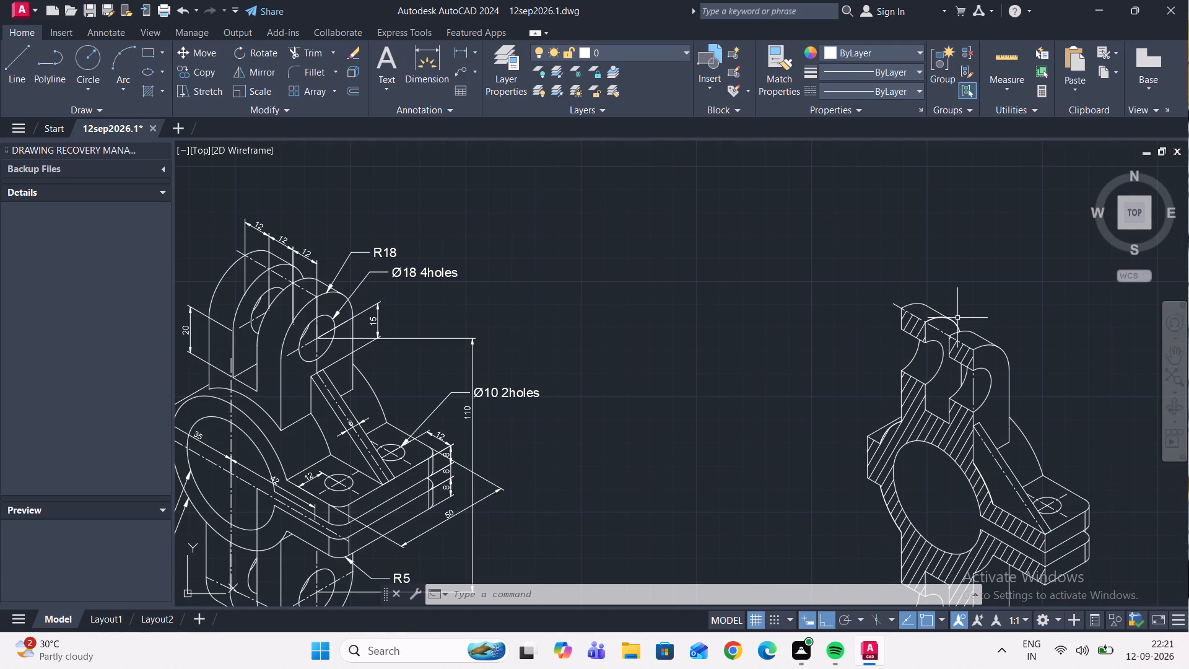
{"action": "scroll", "coordinate": [957, 315], "scroll_direction": "down", "scroll_amount": 2}
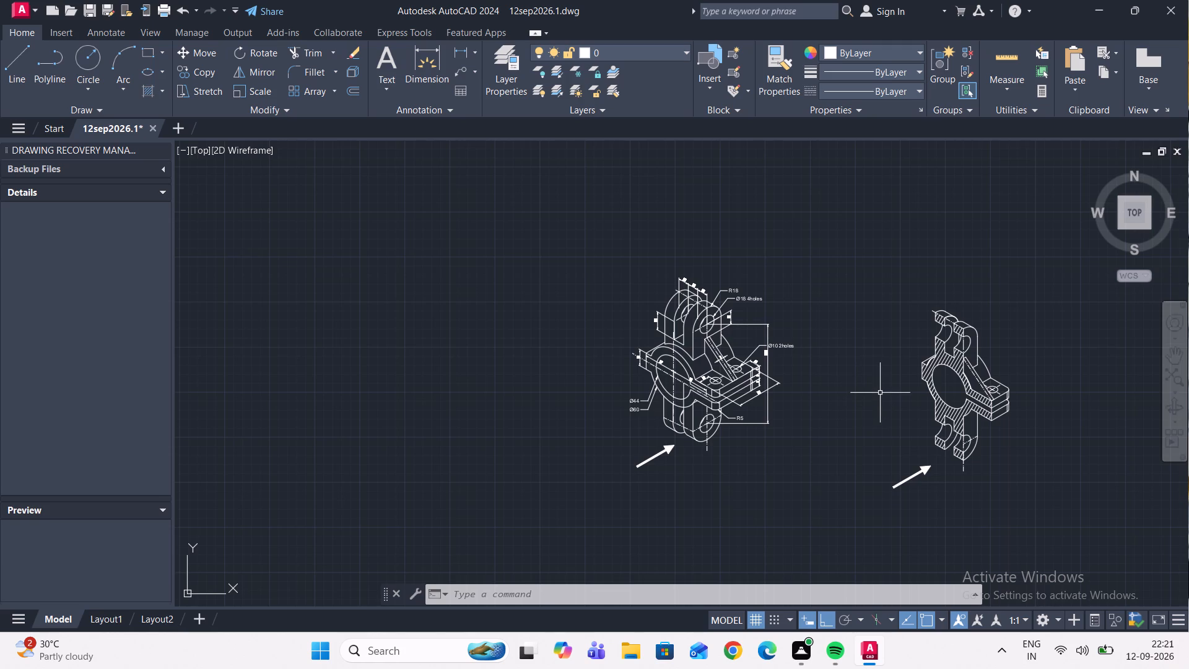
{"action": "scroll", "coordinate": [882, 393], "scroll_direction": "down", "scroll_amount": 1}
{"action": "scroll", "coordinate": [741, 383], "scroll_direction": "up", "scroll_amount": 2}
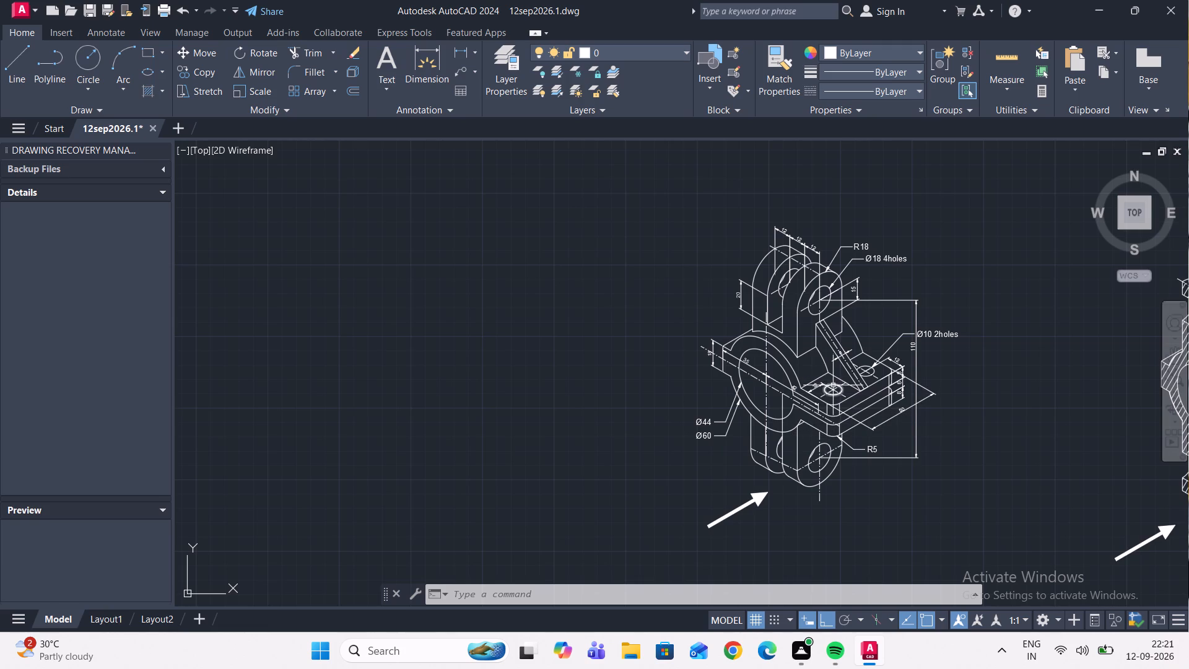
{"action": "scroll", "coordinate": [835, 380], "scroll_direction": "down", "scroll_amount": 2}
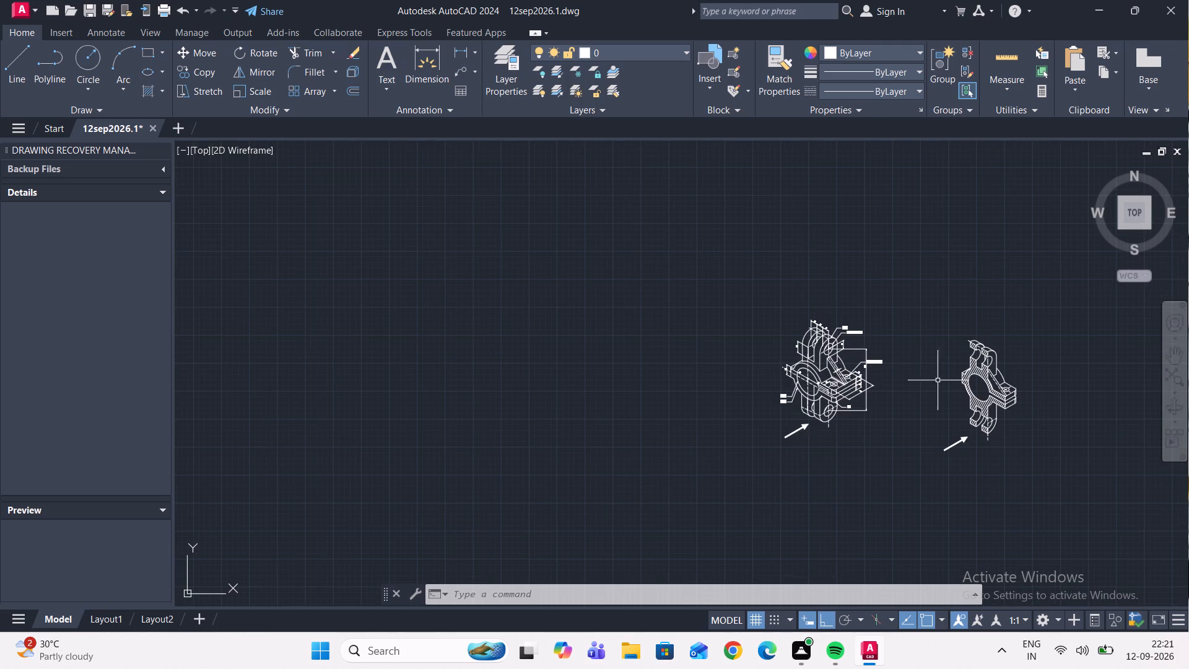
{"action": "middle_click_drag", "start_coordinate": [944, 384], "coordinate": [860, 339]}
{"action": "scroll", "coordinate": [714, 310], "scroll_direction": "up", "scroll_amount": 2}
{"action": "scroll", "coordinate": [765, 332], "scroll_direction": "up", "scroll_amount": 2}
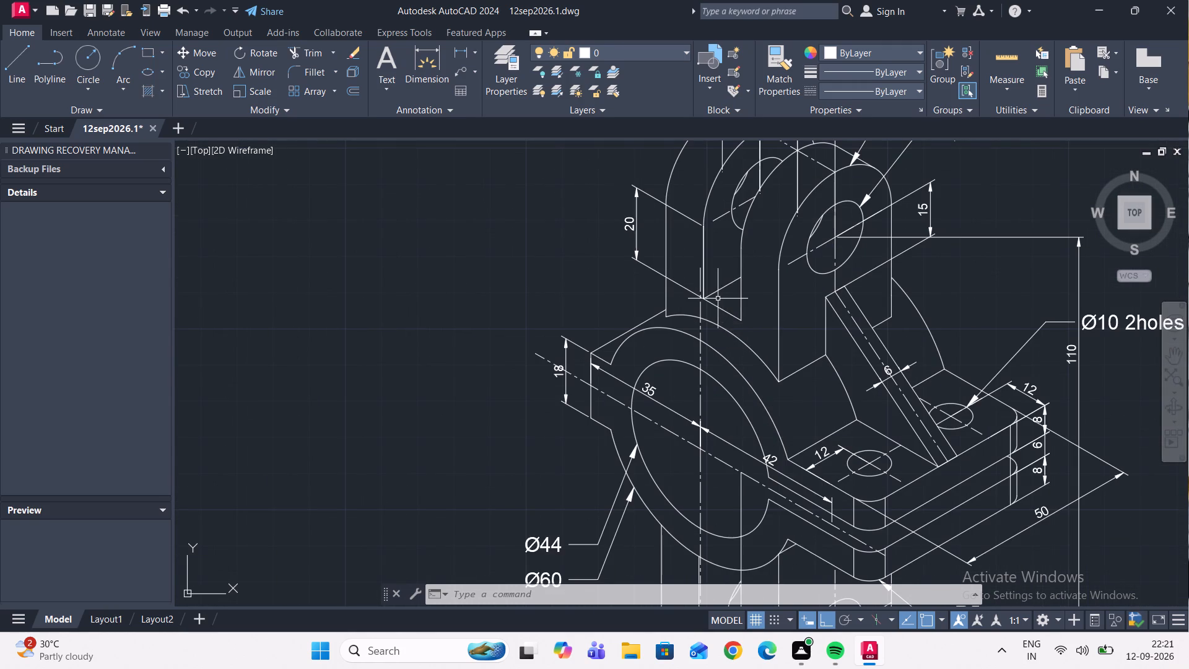
{"action": "scroll", "coordinate": [718, 298], "scroll_direction": "up", "scroll_amount": 1}
{"action": "scroll", "coordinate": [717, 297], "scroll_direction": "down", "scroll_amount": 5}
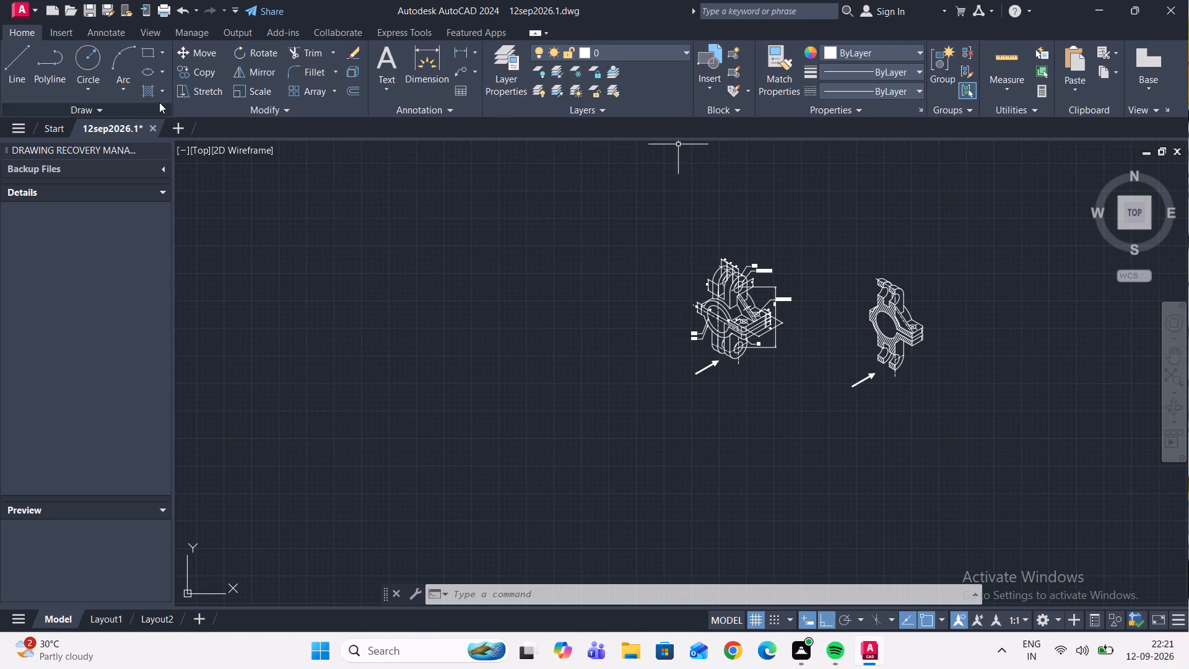
Draw a vertical line about 425 units long beside the dimensioned bracket, on the side away from the sectional view.
{"action": "left_click", "coordinate": [20, 63]}
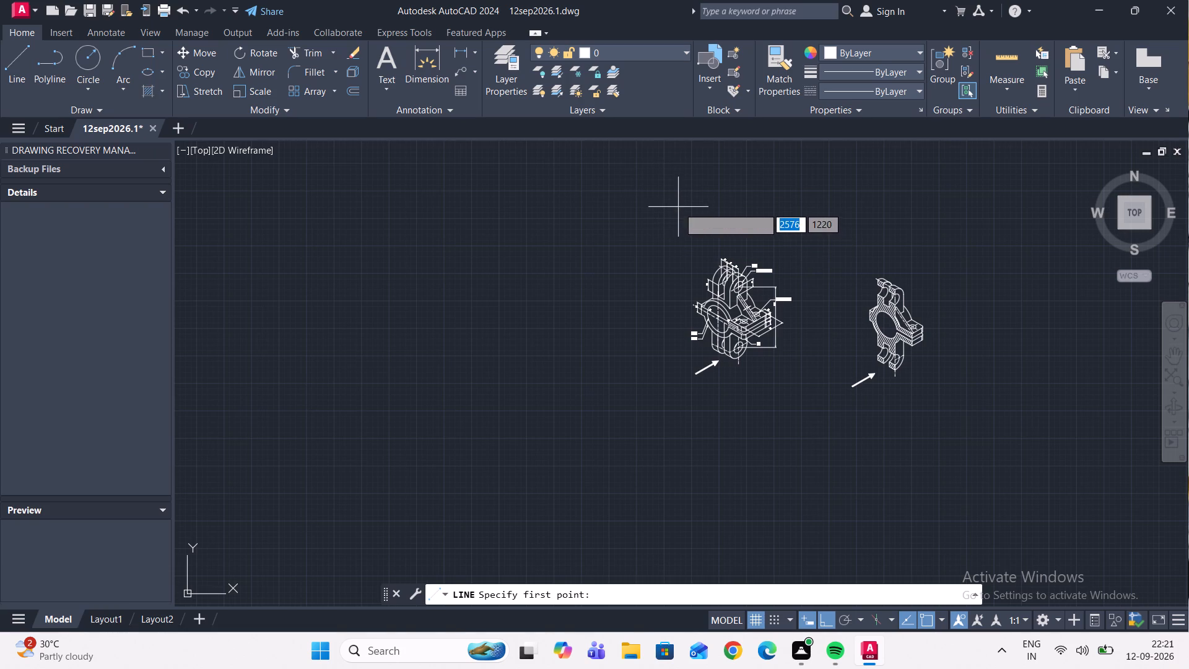
{"action": "left_click", "coordinate": [678, 207]}
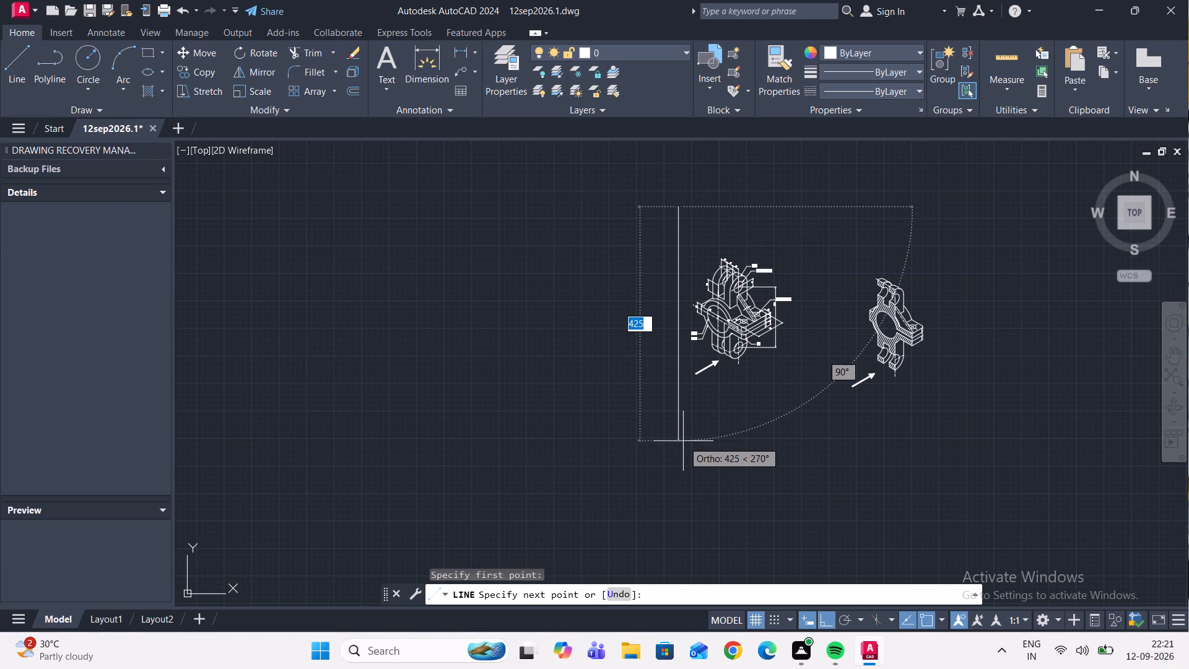
{"action": "left_click", "coordinate": [683, 441]}
{"action": "key", "text": "Escape"}
Draw a horizontal line about 267 units long above the dimensioned bracket, passing over the vertical line's upper end.
{"action": "middle_click_drag", "start_coordinate": [684, 224], "coordinate": [699, 355]}
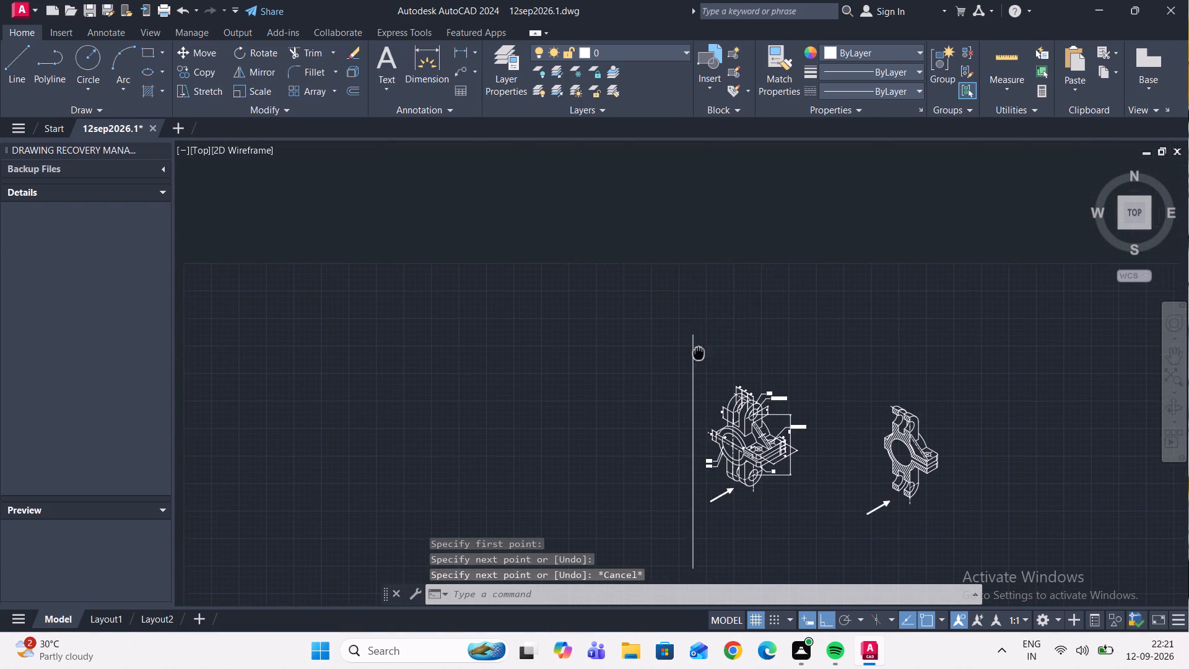
{"action": "scroll", "coordinate": [694, 349], "scroll_direction": "up", "scroll_amount": 1}
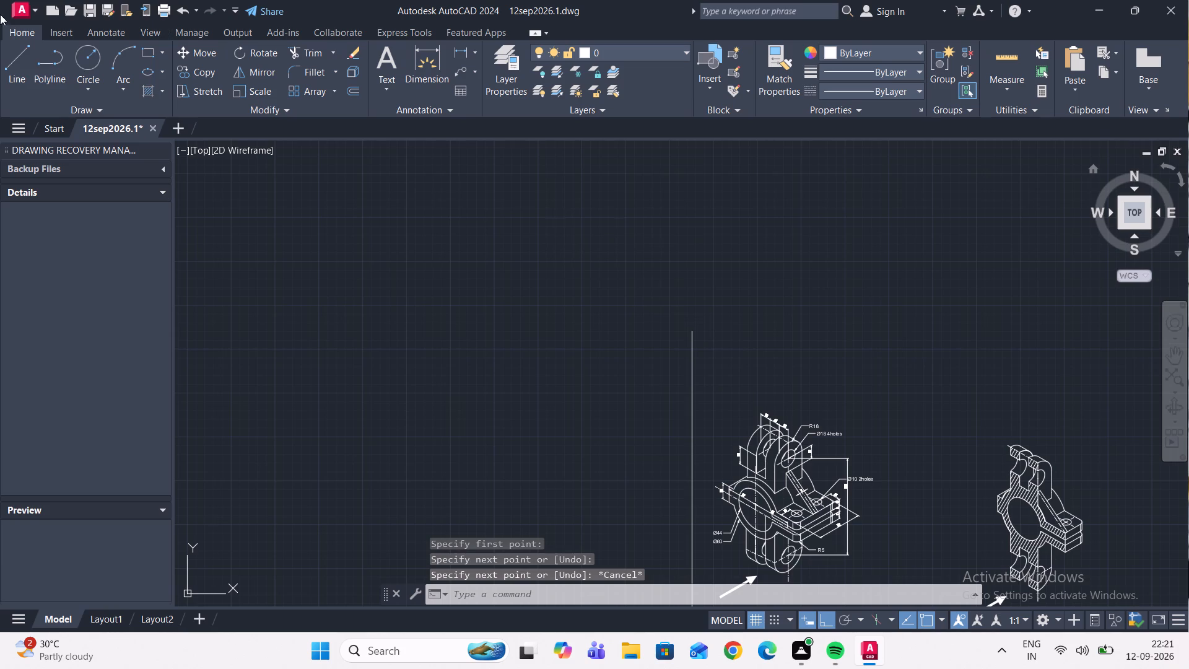
{"action": "left_click", "coordinate": [15, 58]}
{"action": "left_click_drag", "start_coordinate": [642, 178], "coordinate": [662, 178]}
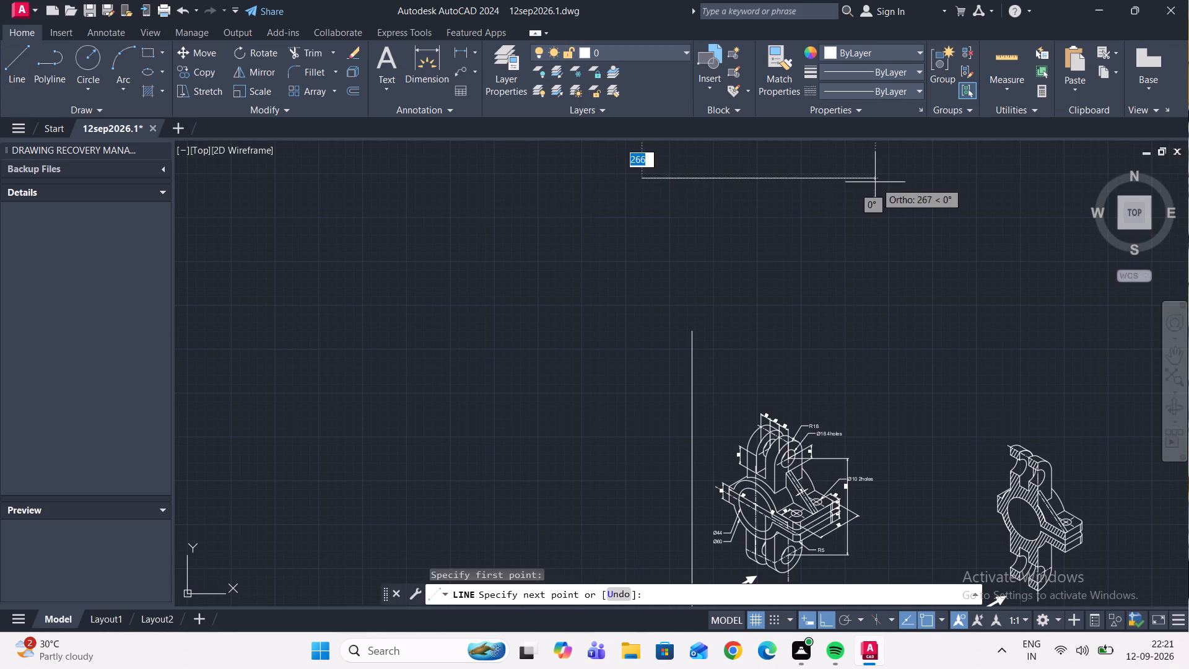
{"action": "left_click", "coordinate": [875, 182]}
{"action": "key", "text": "Escape"}
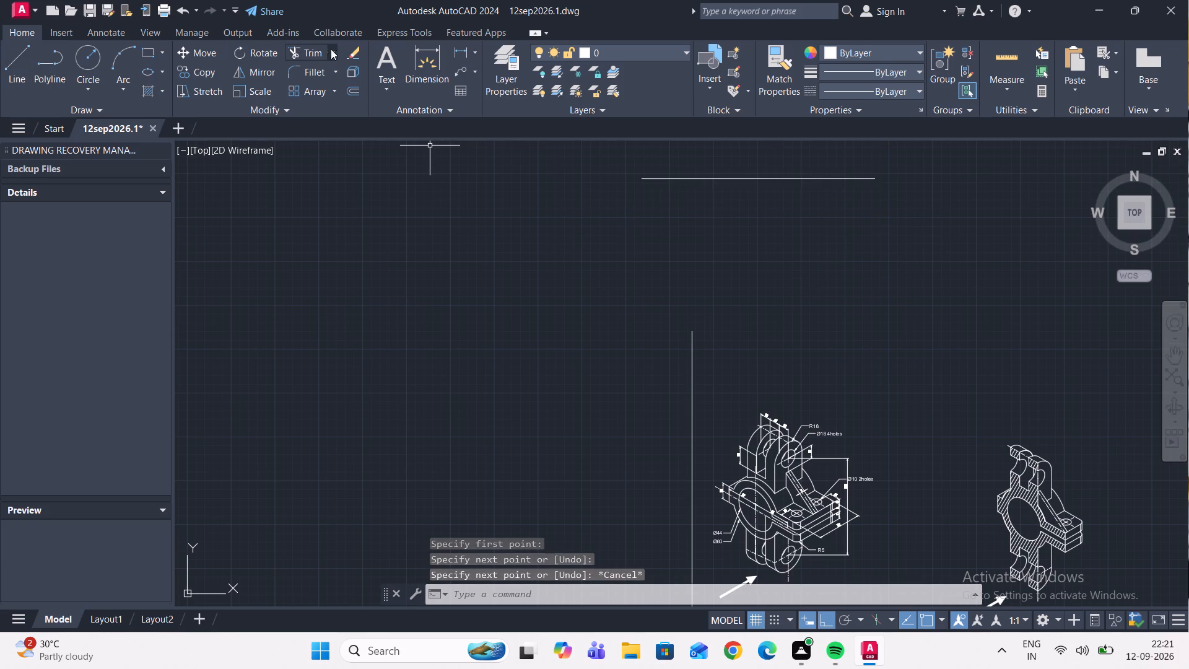
Extend the vertical line up to the horizontal line, and trim away the horizontal line's portions on both sides of it.
{"action": "left_click", "coordinate": [316, 50]}
{"action": "left_click", "coordinate": [692, 351], "text": "shift"}
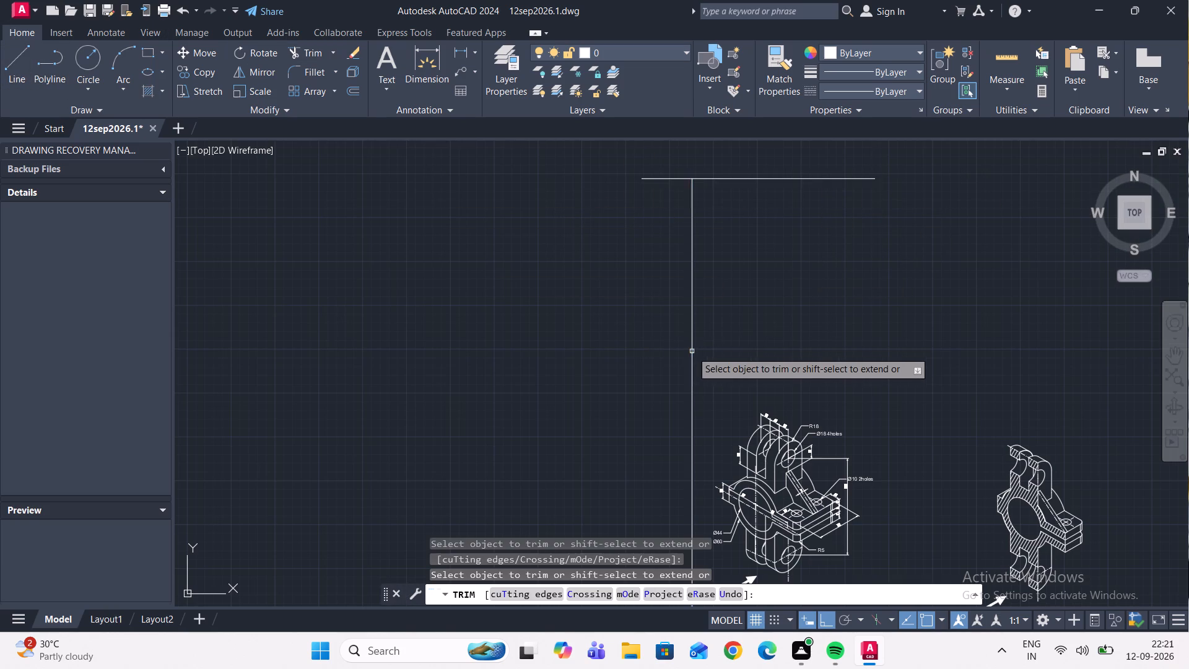
{"action": "left_click", "coordinate": [741, 178]}
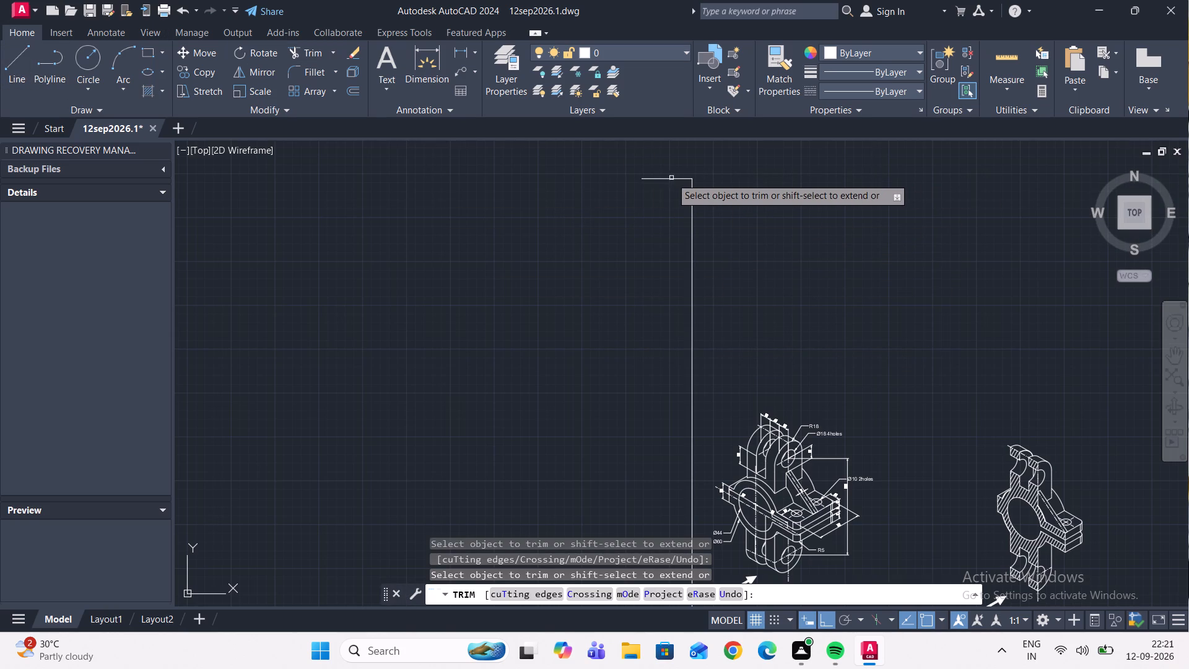
{"action": "left_click", "coordinate": [671, 179]}
{"action": "key", "text": "Escape"}
{"action": "scroll", "coordinate": [710, 186], "scroll_direction": "down", "scroll_amount": 1}
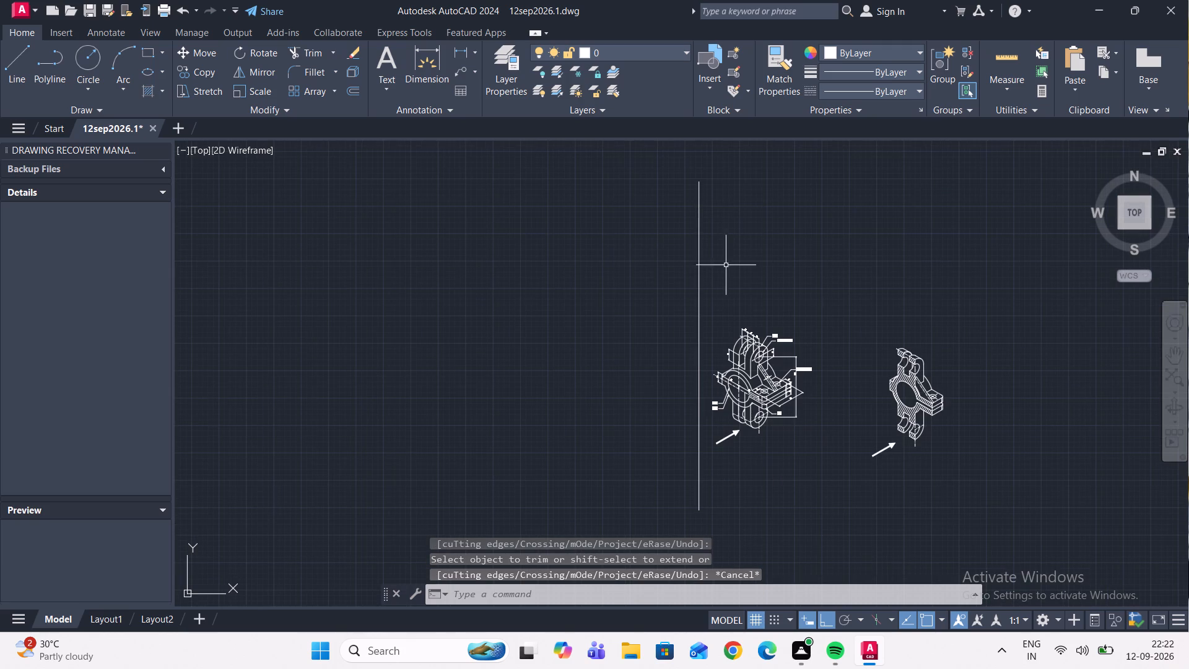
Draw two collinear horizontal lines outward in opposite directions from one point on the vertical line, just above the dimensioned bracket.
{"action": "left_click", "coordinate": [15, 59]}
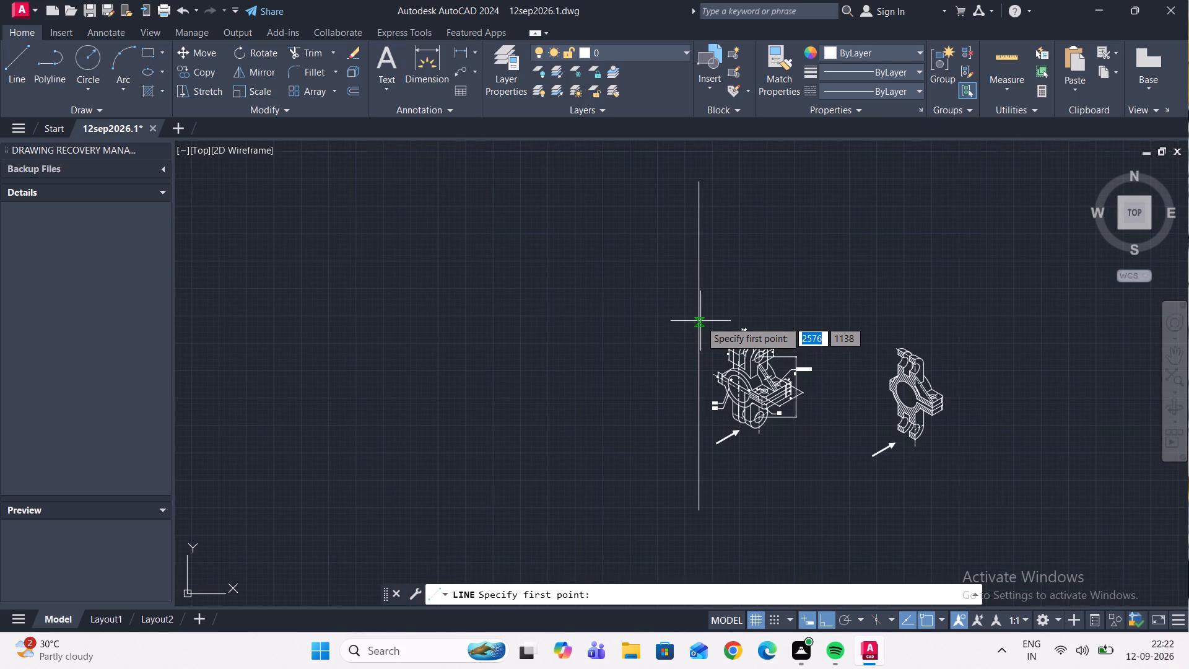
{"action": "left_click", "coordinate": [699, 311]}
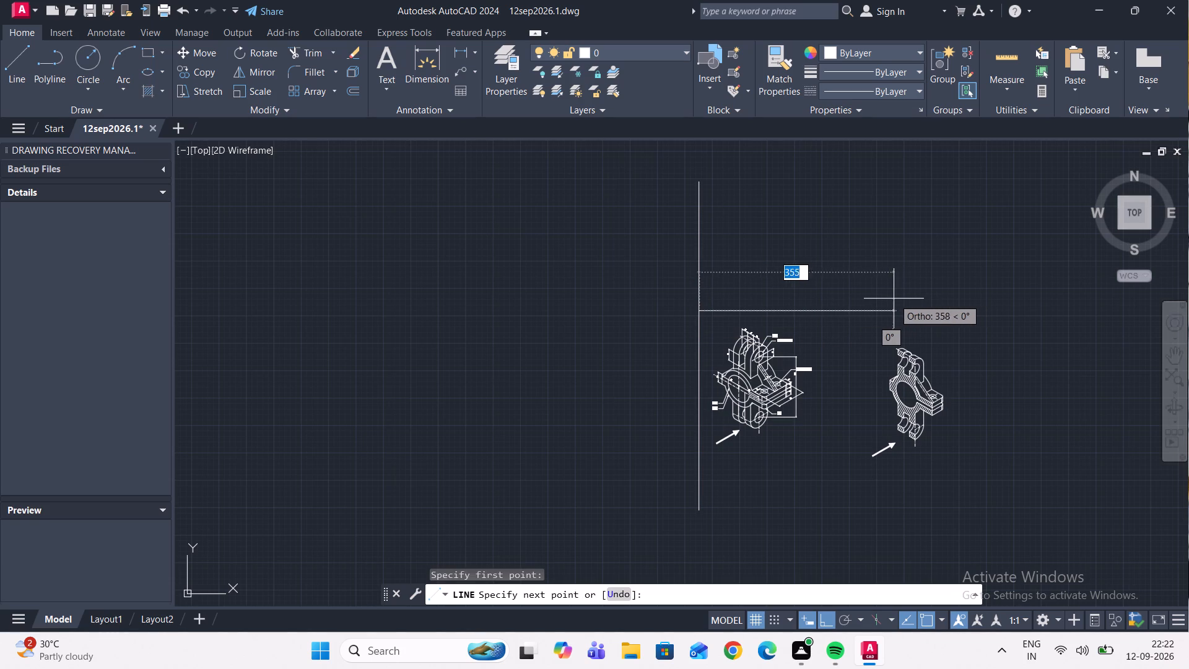
{"action": "left_click", "coordinate": [863, 299]}
{"action": "key", "text": "space"}
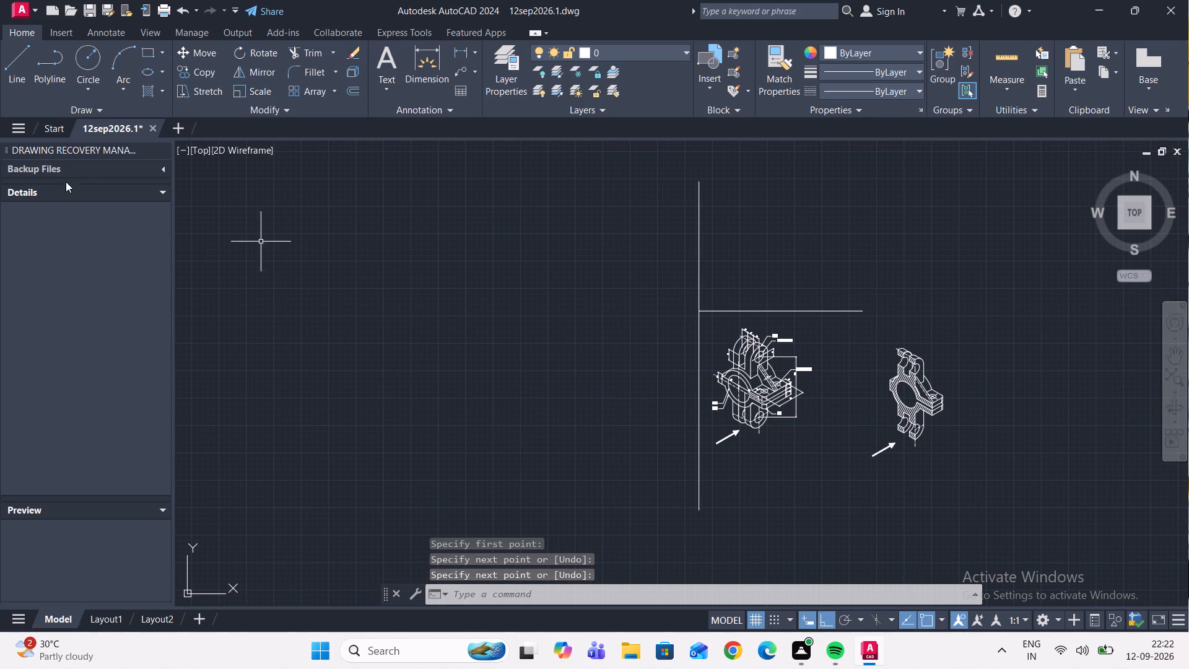
{"action": "key", "text": "space"}
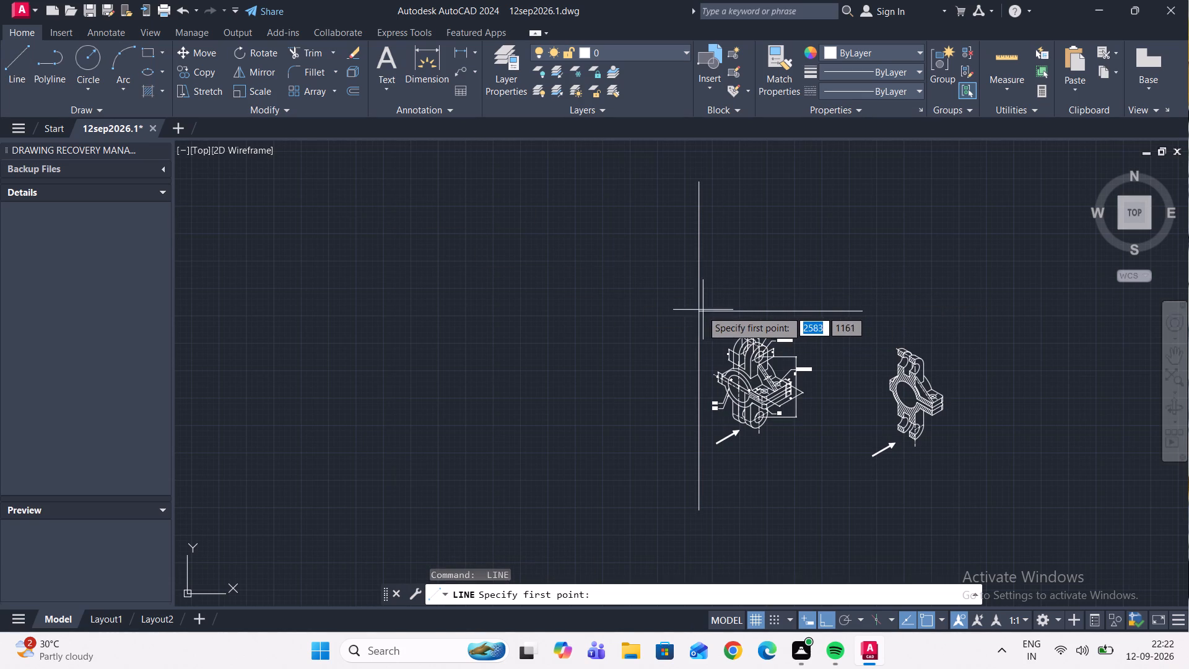
{"action": "left_click", "coordinate": [699, 311]}
{"action": "left_click", "coordinate": [533, 303]}
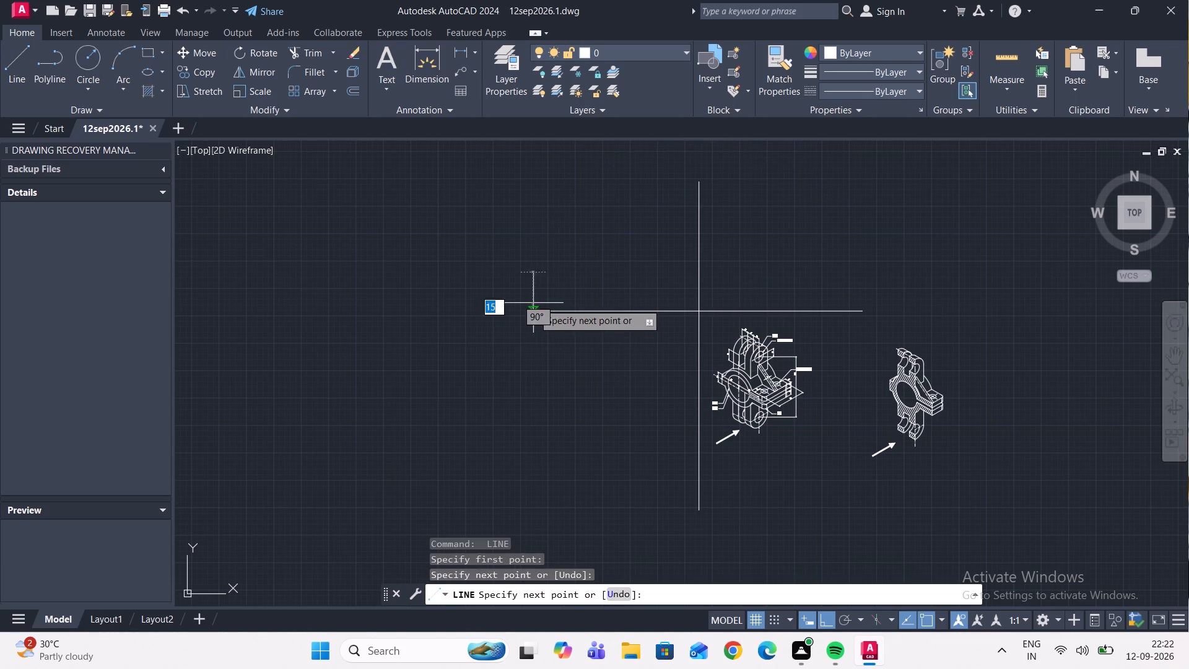
{"action": "key", "text": "Escape"}
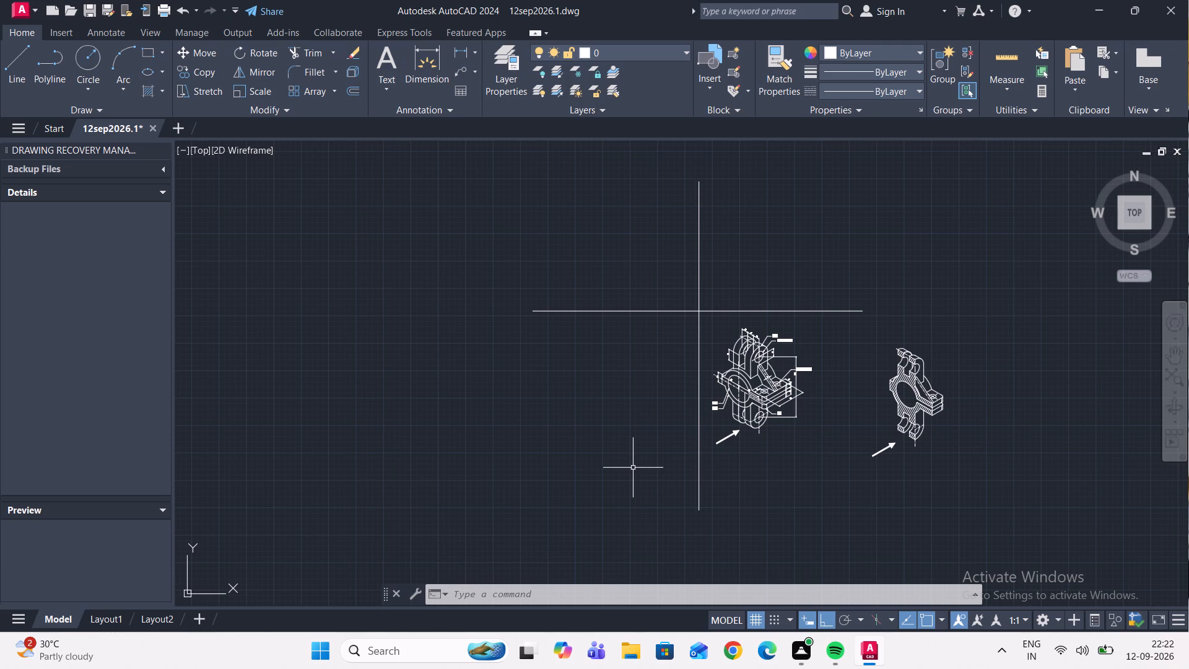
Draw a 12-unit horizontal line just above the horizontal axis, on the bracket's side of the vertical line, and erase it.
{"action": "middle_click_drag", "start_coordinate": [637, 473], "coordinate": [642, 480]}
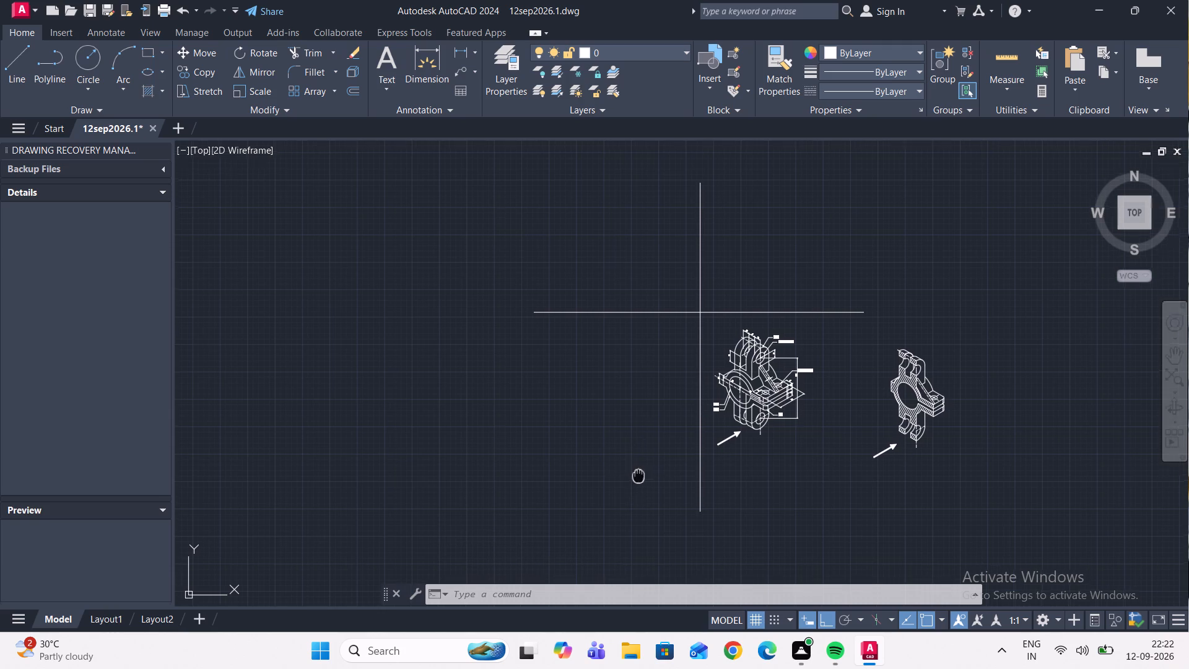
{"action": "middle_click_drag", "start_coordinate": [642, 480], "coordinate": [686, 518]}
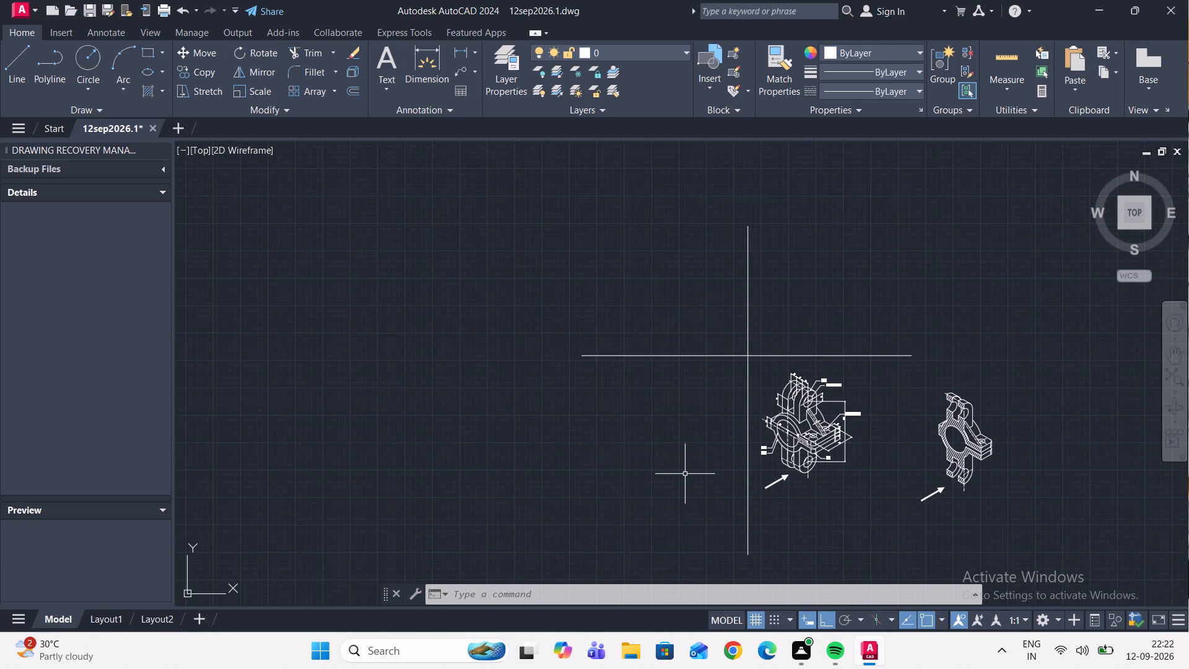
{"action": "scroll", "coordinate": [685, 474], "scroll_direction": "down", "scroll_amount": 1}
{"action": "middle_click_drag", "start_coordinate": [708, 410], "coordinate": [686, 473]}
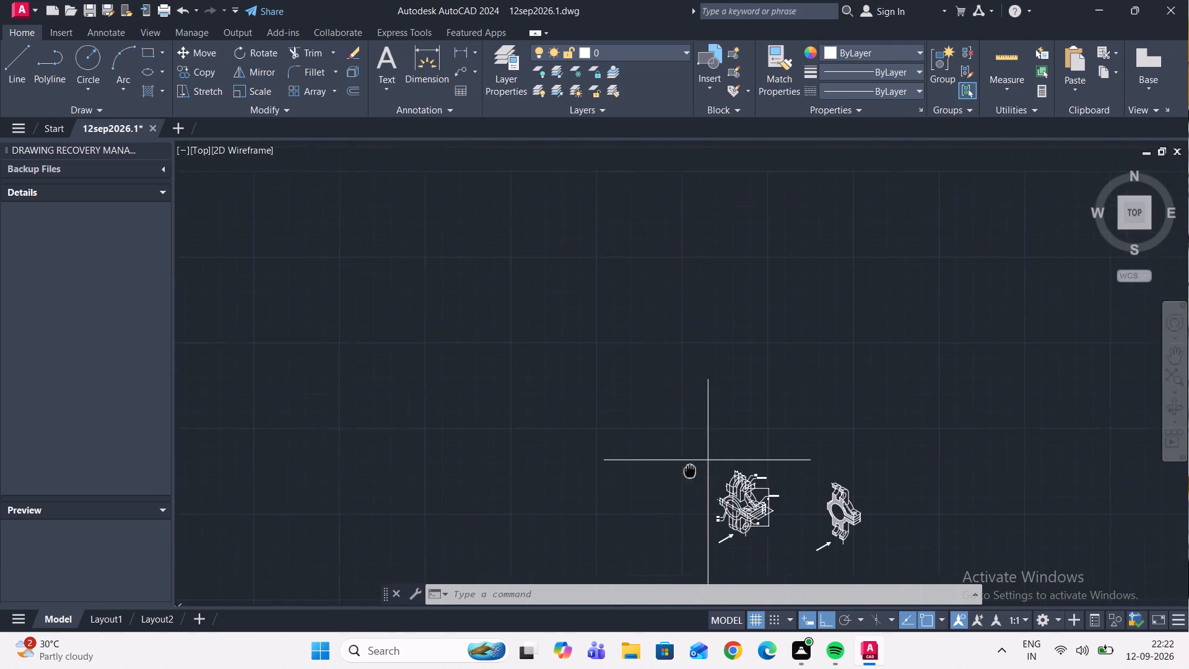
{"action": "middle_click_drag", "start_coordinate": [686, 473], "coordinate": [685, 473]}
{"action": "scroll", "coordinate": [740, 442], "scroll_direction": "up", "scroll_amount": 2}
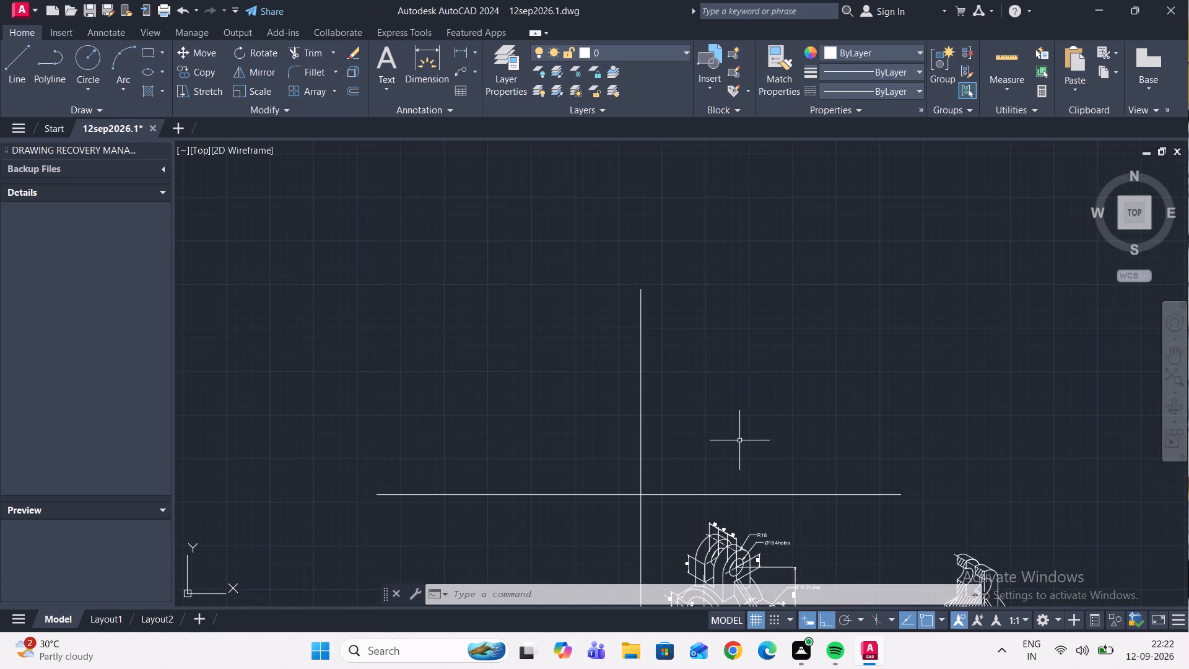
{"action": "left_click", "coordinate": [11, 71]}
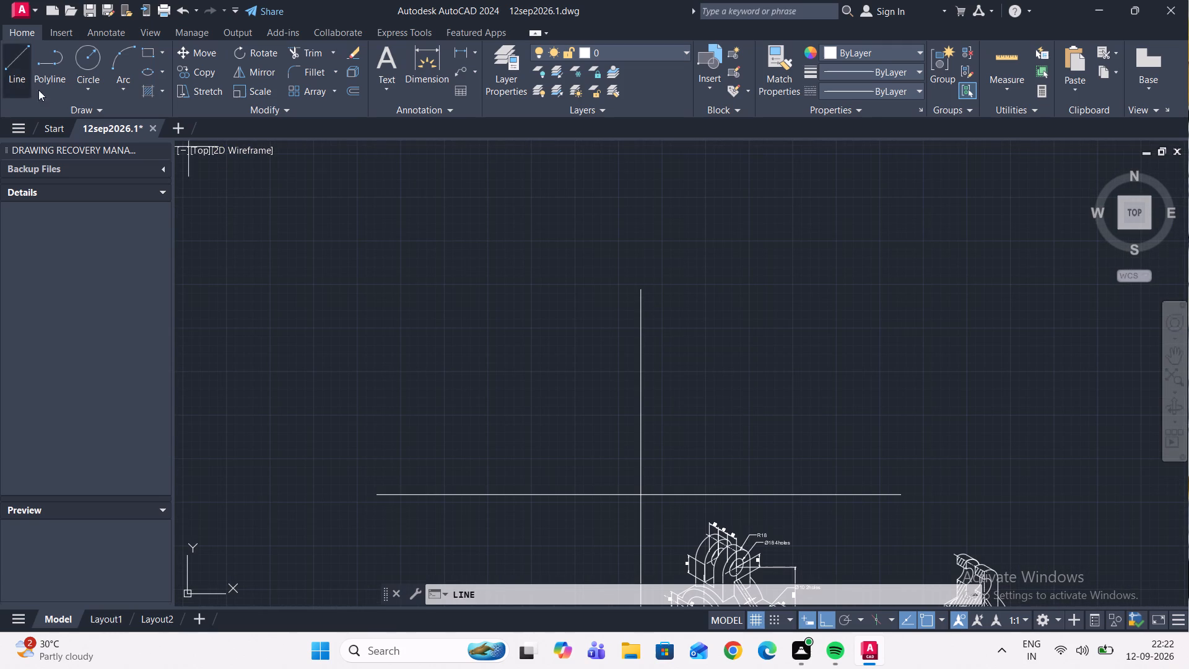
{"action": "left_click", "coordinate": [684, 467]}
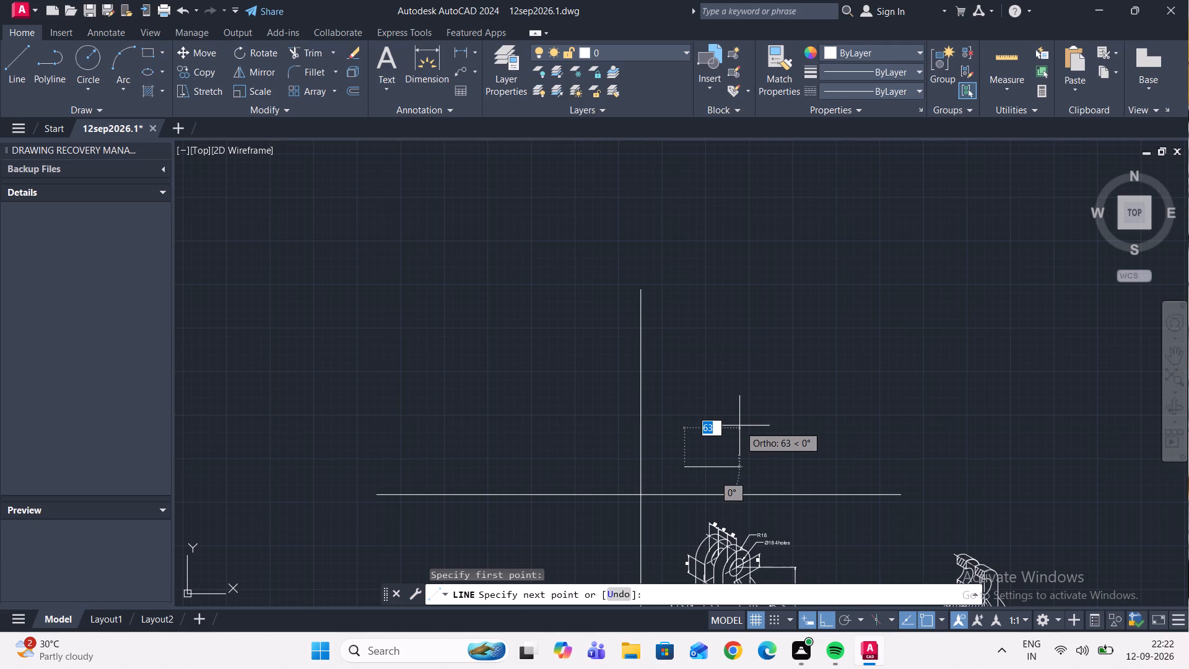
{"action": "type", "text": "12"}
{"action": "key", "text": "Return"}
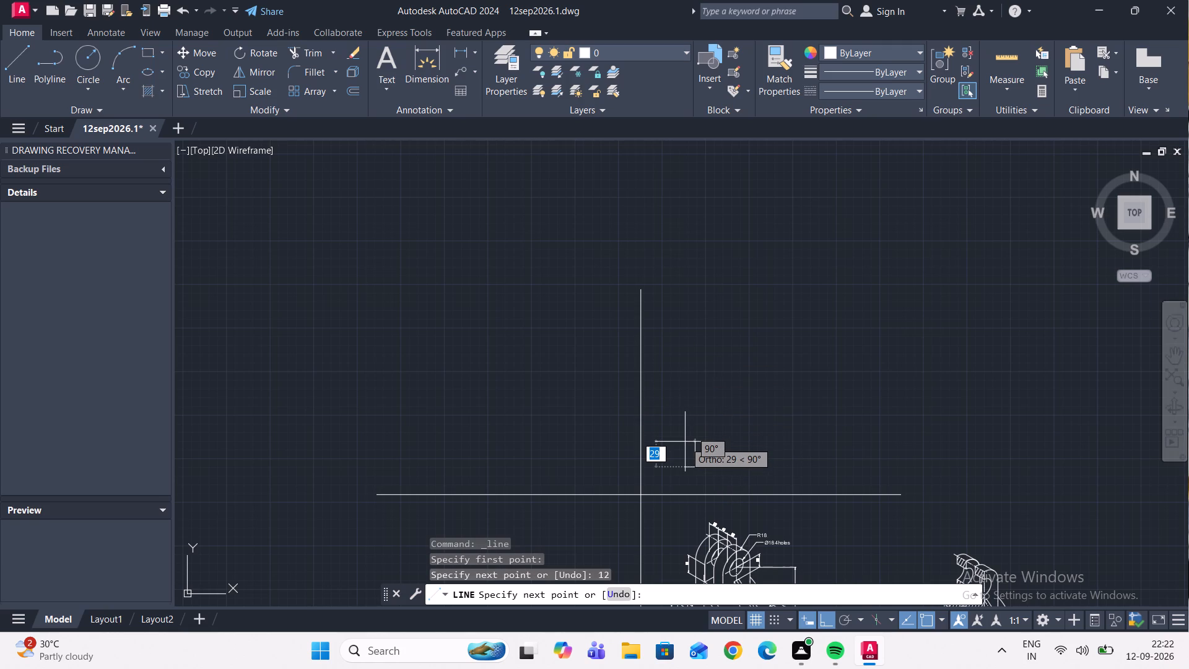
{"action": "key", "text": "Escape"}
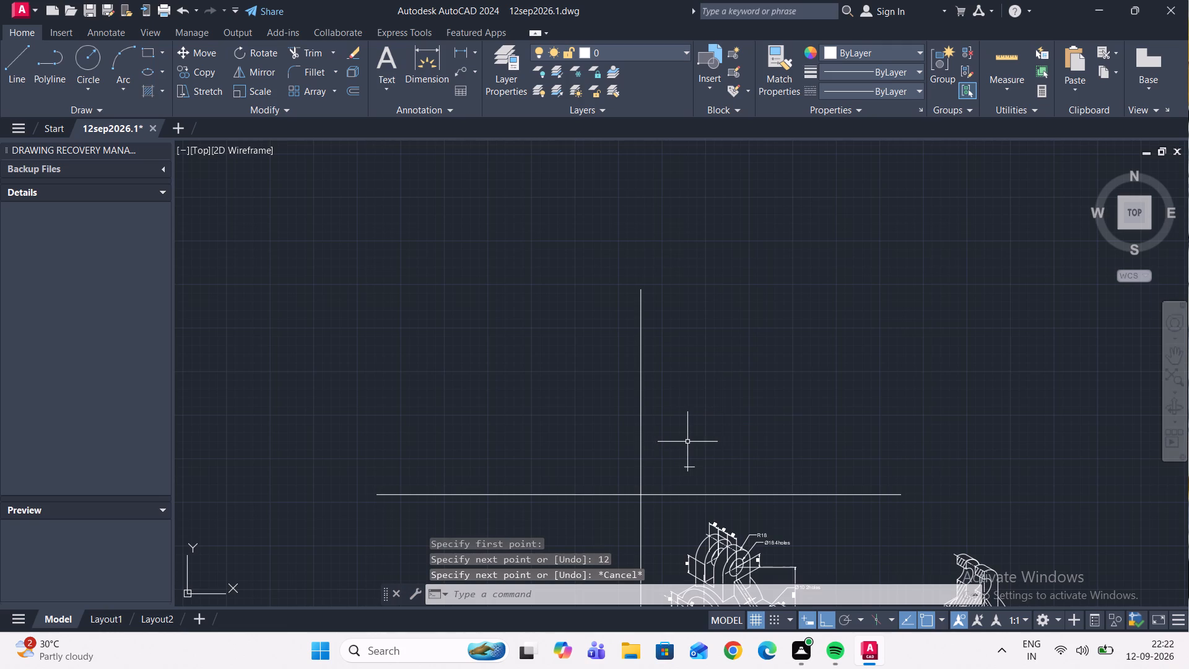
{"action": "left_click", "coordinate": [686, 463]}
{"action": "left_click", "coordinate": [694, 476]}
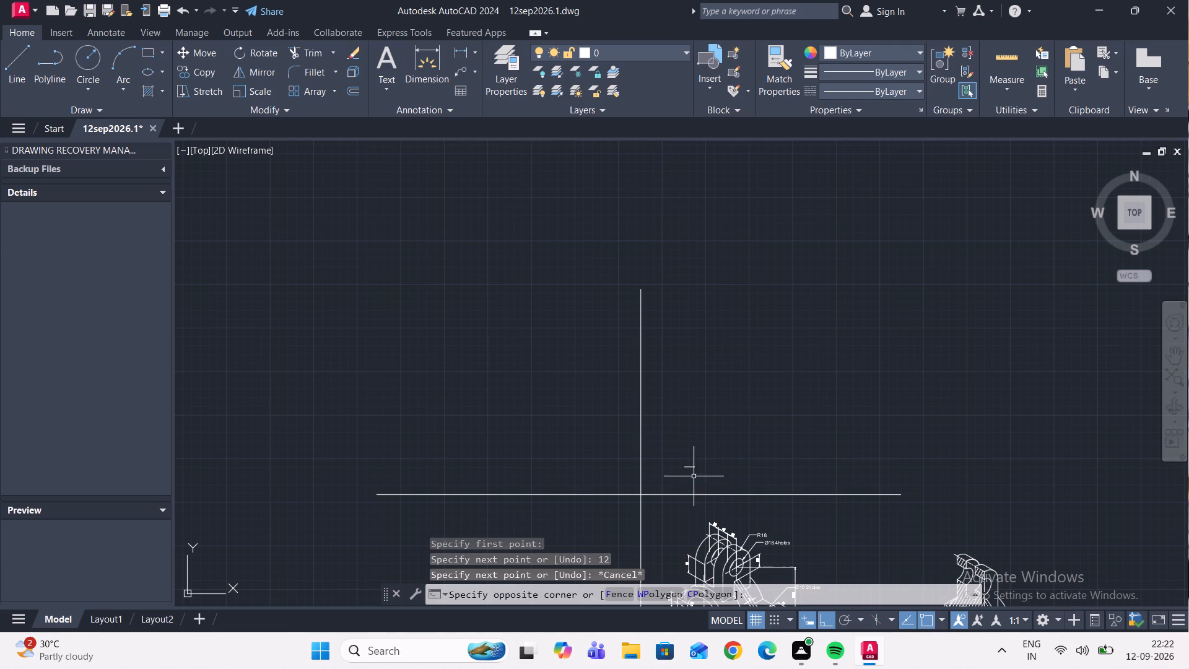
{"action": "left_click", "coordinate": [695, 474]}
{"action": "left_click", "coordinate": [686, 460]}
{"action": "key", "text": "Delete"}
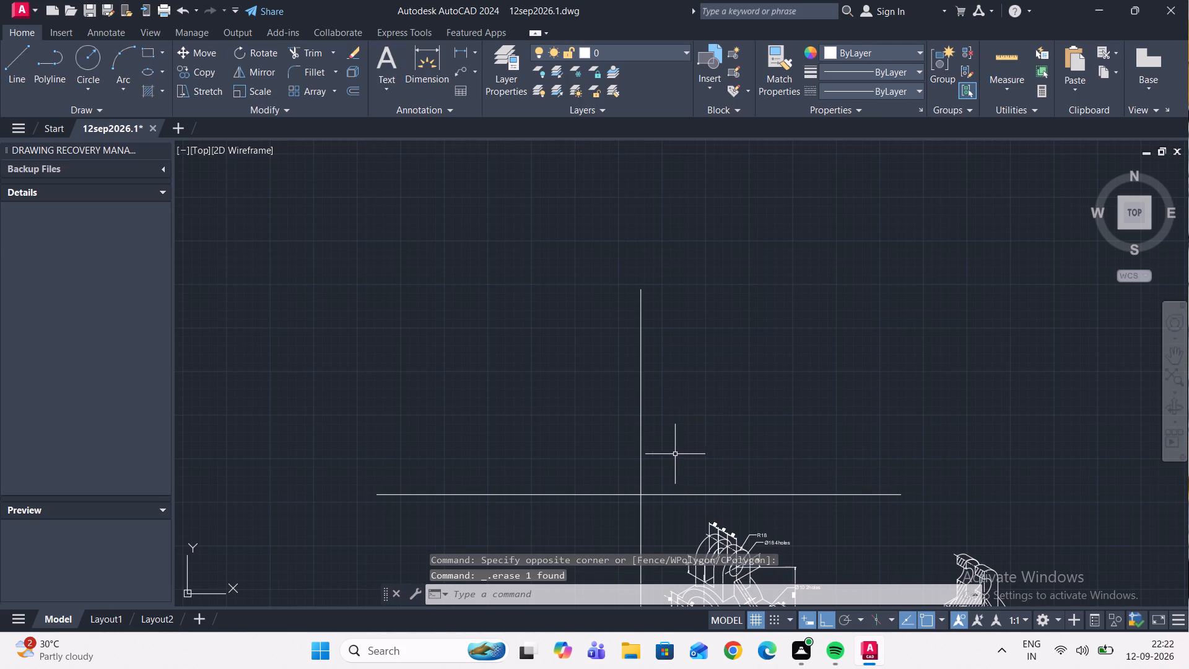
Draw two concentric circles of radius 22 and 30 in the quadrant directly above the dimensioned bracket.
{"action": "left_click", "coordinate": [87, 63]}
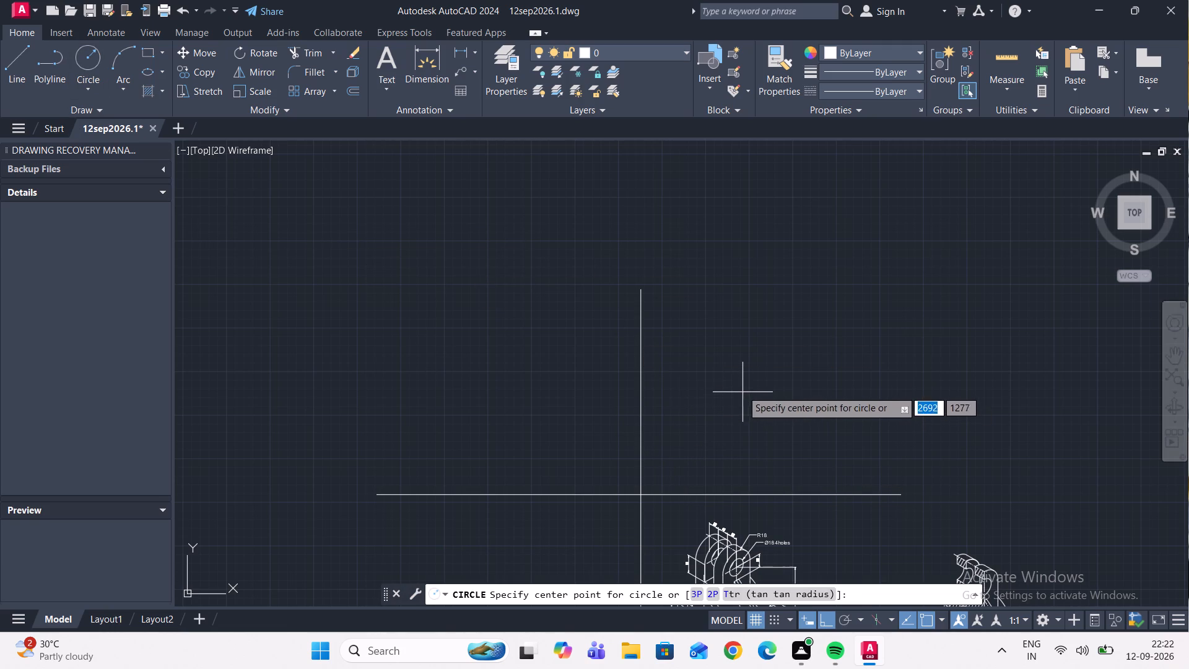
{"action": "left_click", "coordinate": [731, 375]}
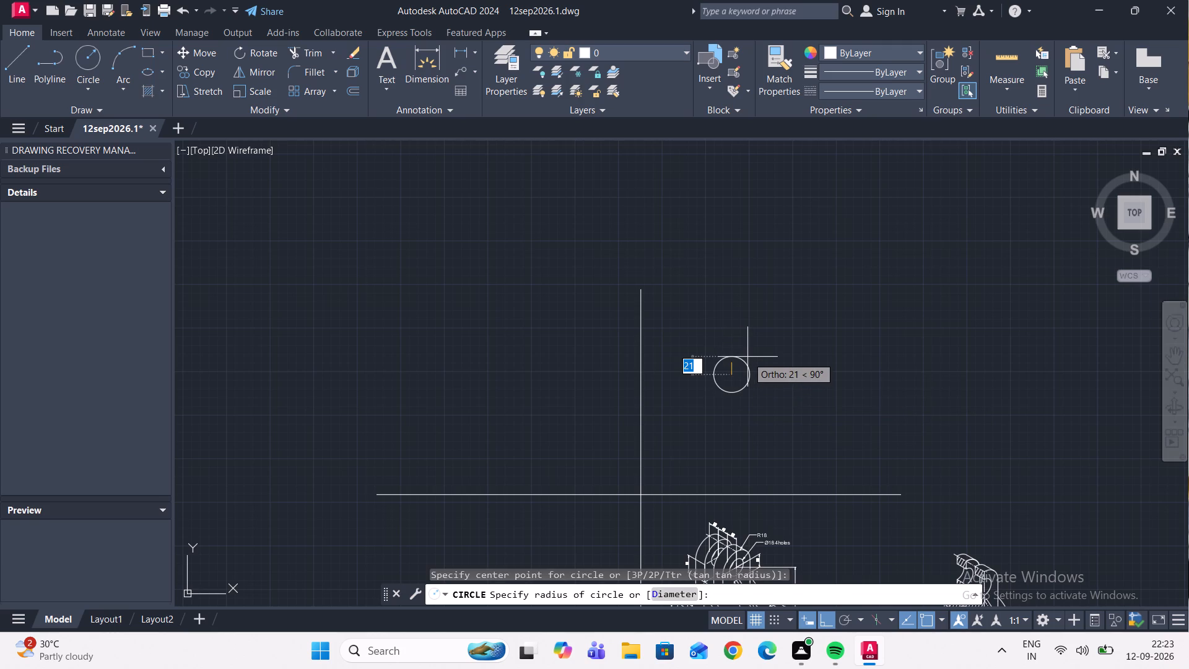
{"action": "type", "text": "22"}
{"action": "key", "text": "Return"}
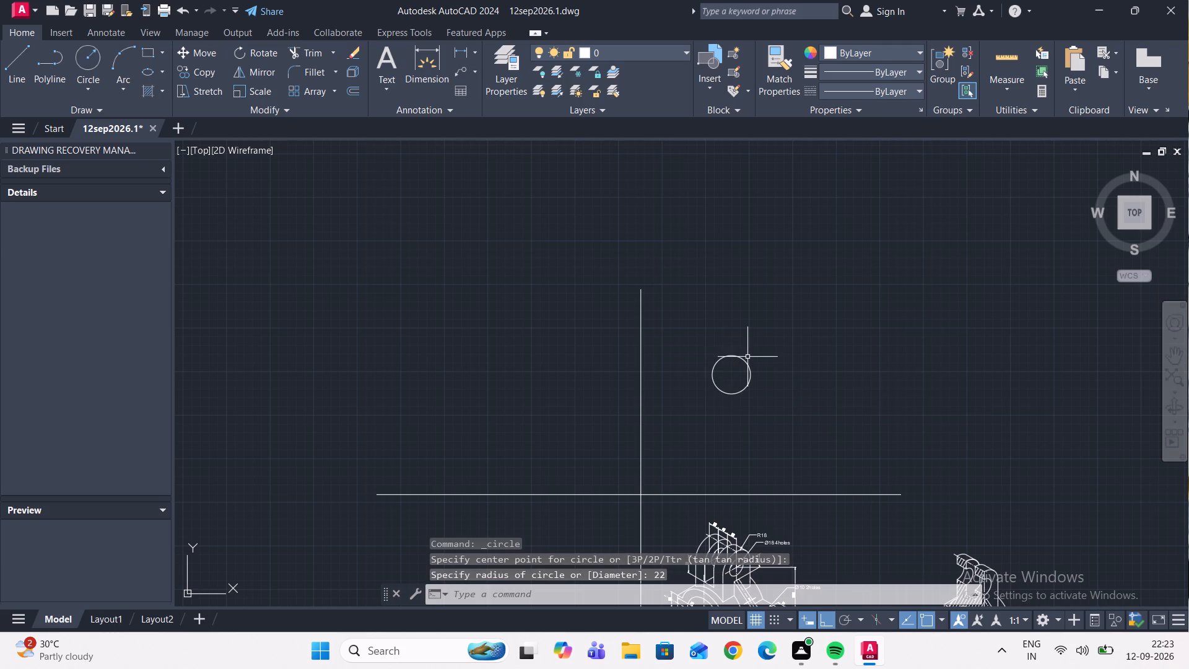
{"action": "left_click", "coordinate": [94, 66]}
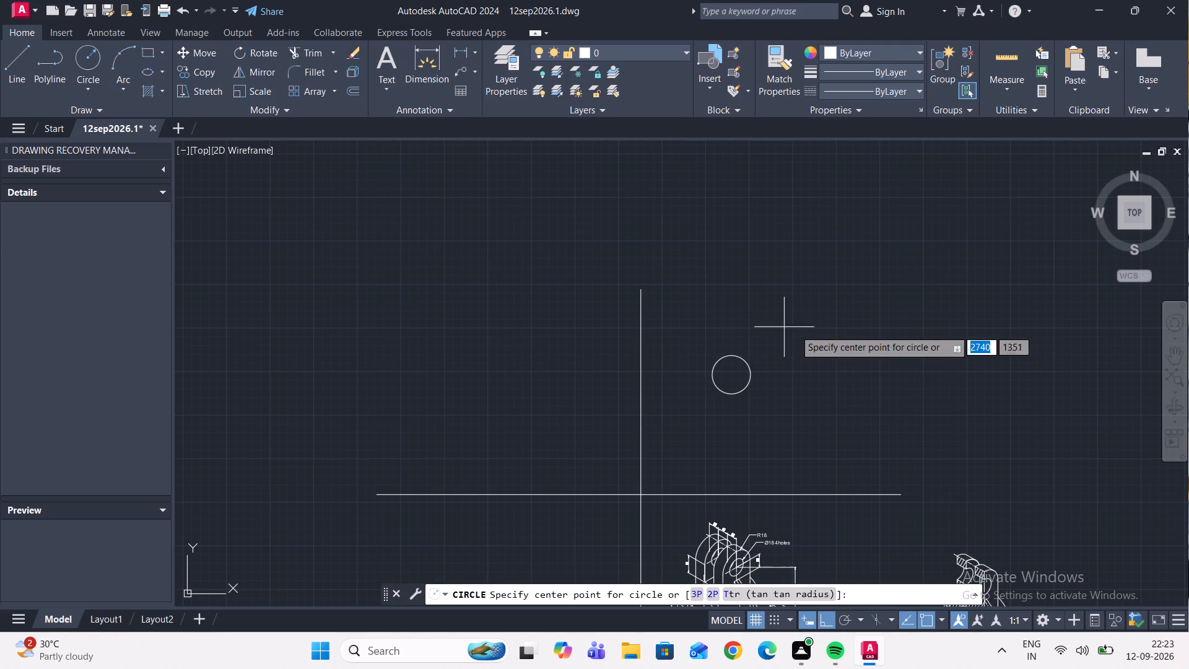
{"action": "left_click", "coordinate": [729, 373]}
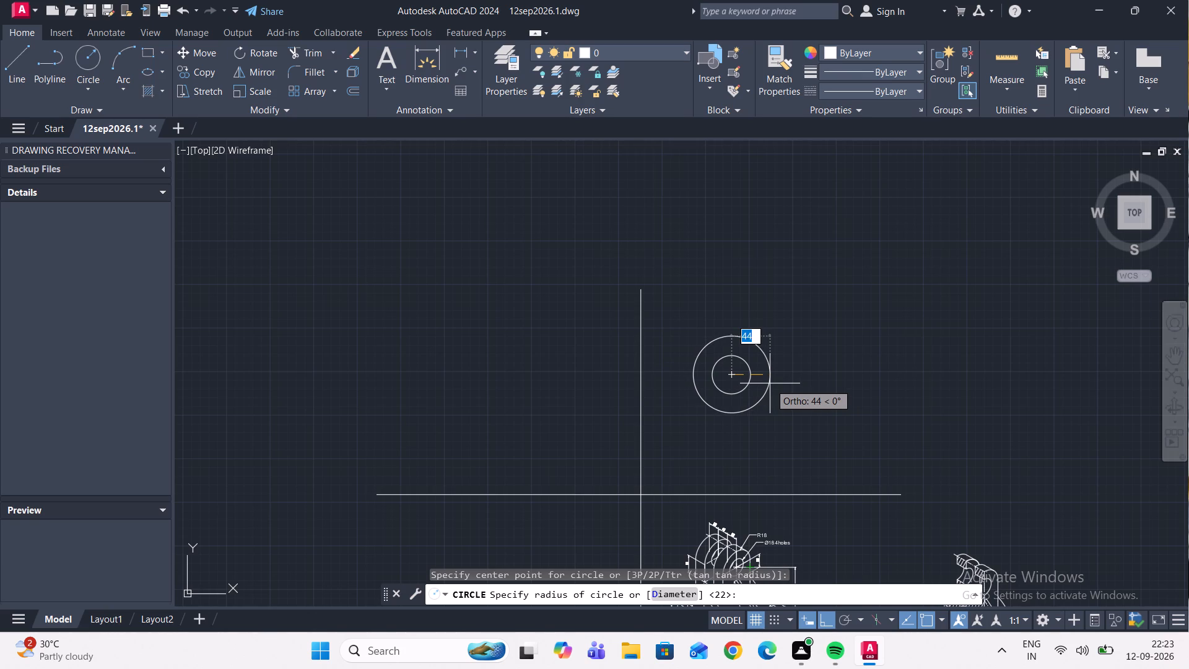
{"action": "type", "text": "30"}
{"action": "key", "text": "Return"}
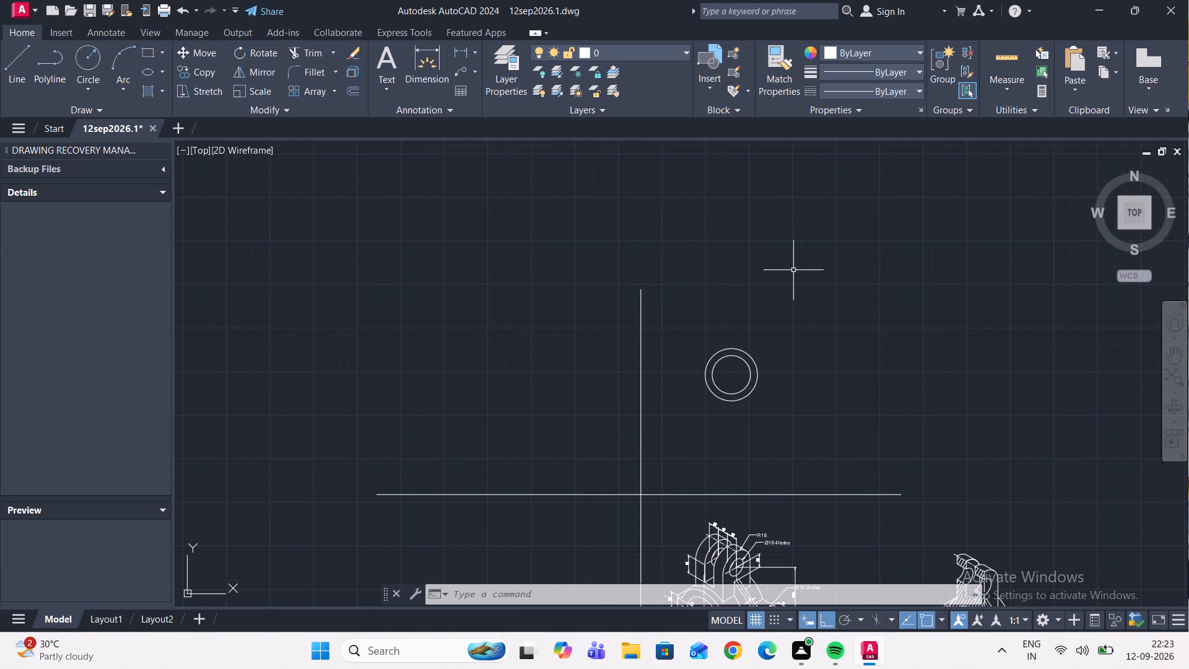
Draw a vertical line upward from the circles' centre in two consecutive segments of 55 and 18 units.
{"action": "left_click", "coordinate": [11, 64]}
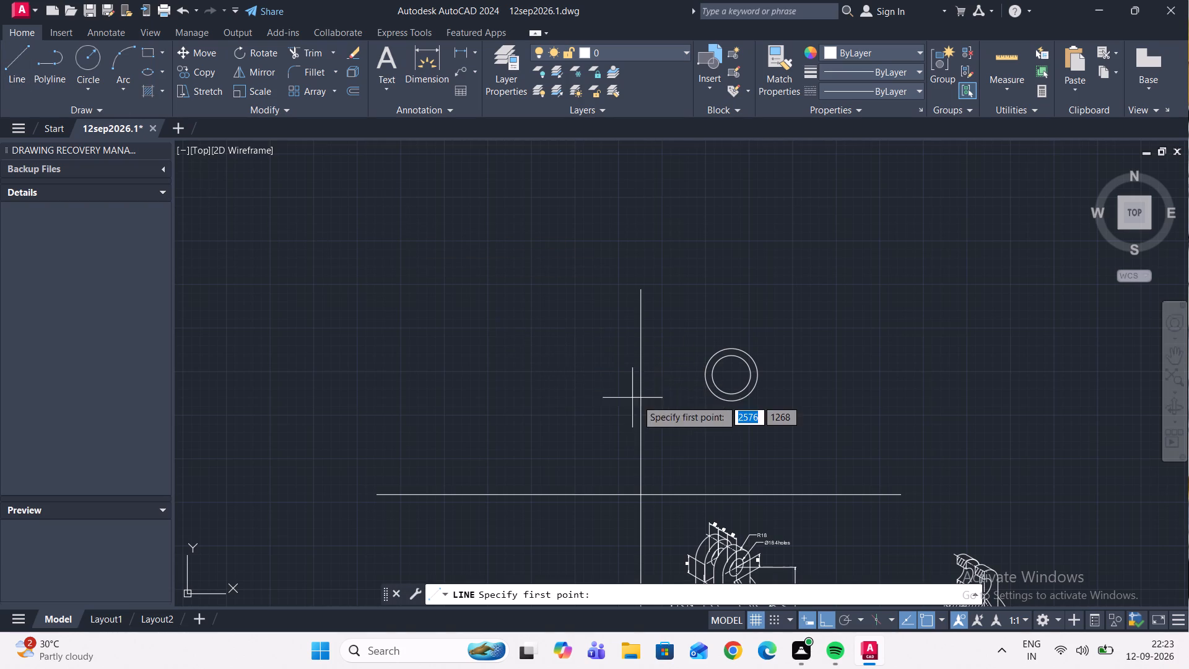
{"action": "left_click", "coordinate": [731, 375]}
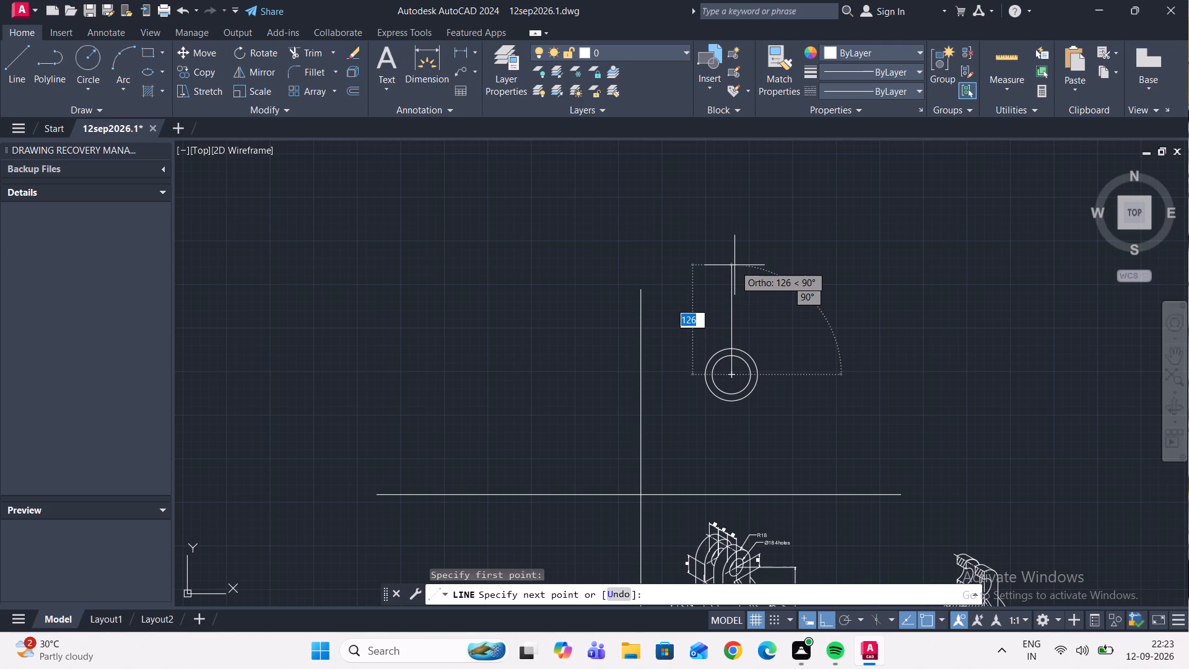
{"action": "type", "text": "55"}
{"action": "key", "text": "Return"}
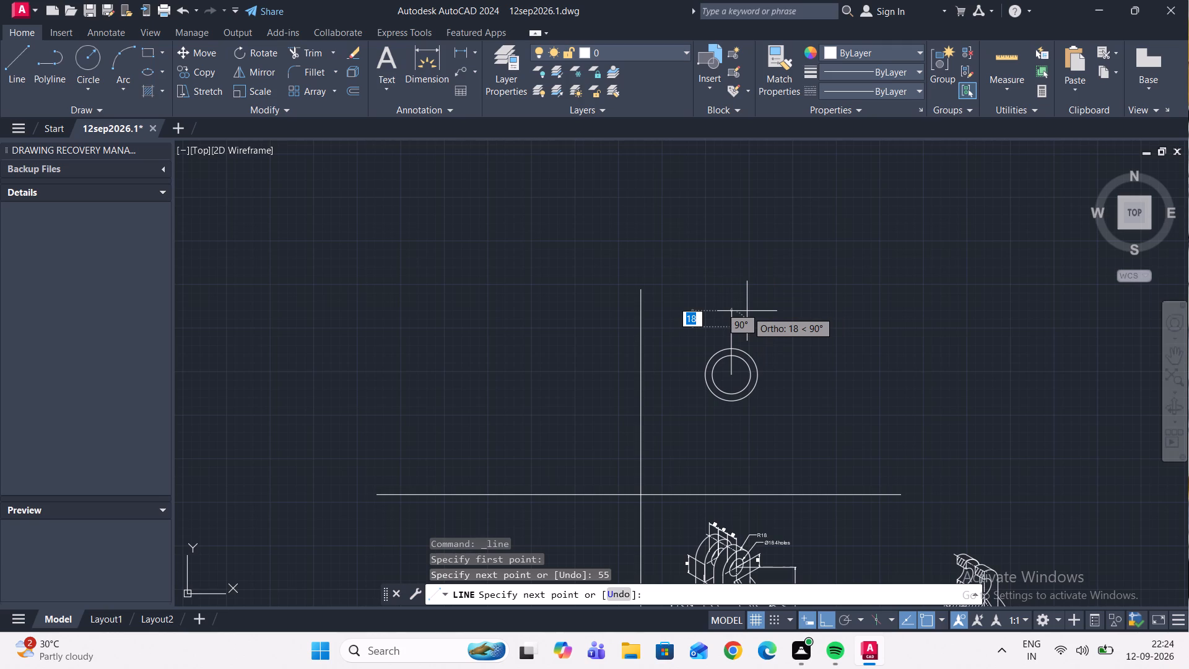
{"action": "key", "text": "1"}
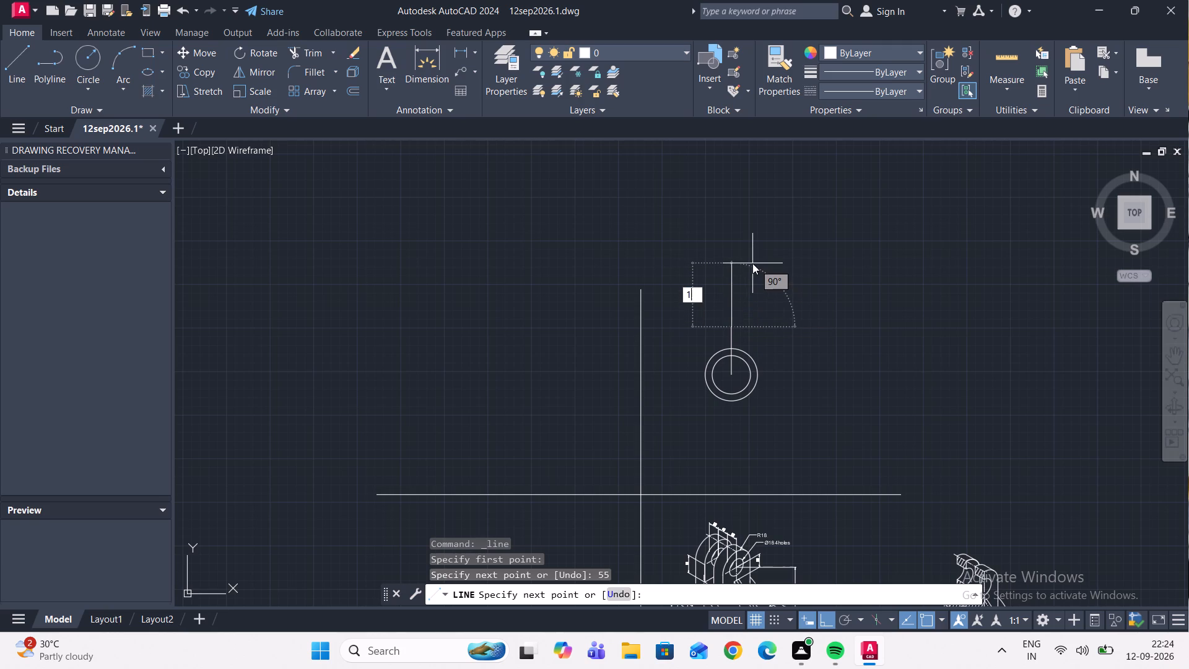
{"action": "key", "text": "8"}
{"action": "key", "text": "Return"}
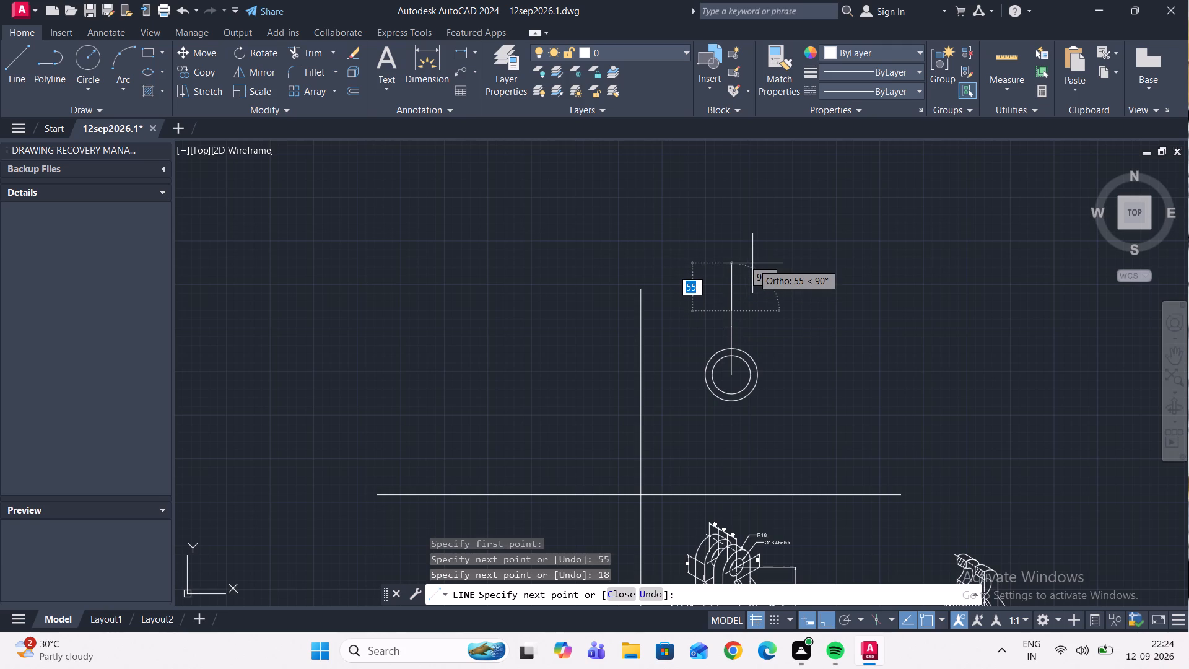
{"action": "key", "text": "Escape"}
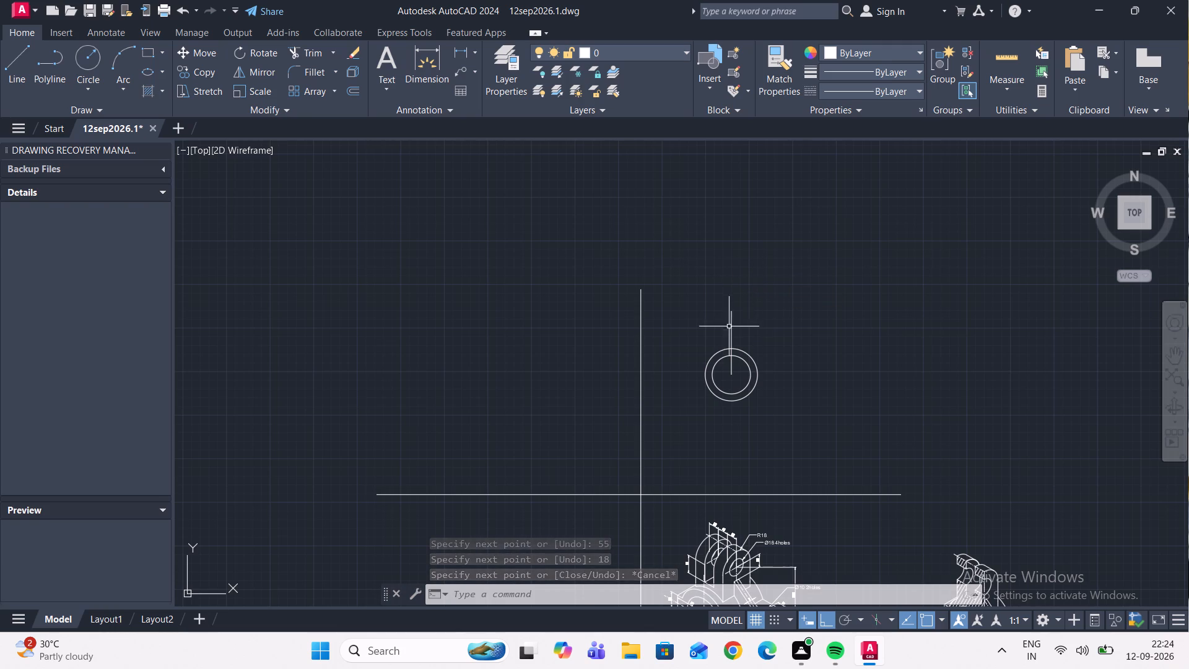
Draw a horizontal line about 51 units long crossing the vertical line where its 55 and 18 unit segments meet.
{"action": "scroll", "coordinate": [730, 328], "scroll_direction": "up", "scroll_amount": 2}
{"action": "left_click", "coordinate": [26, 71]}
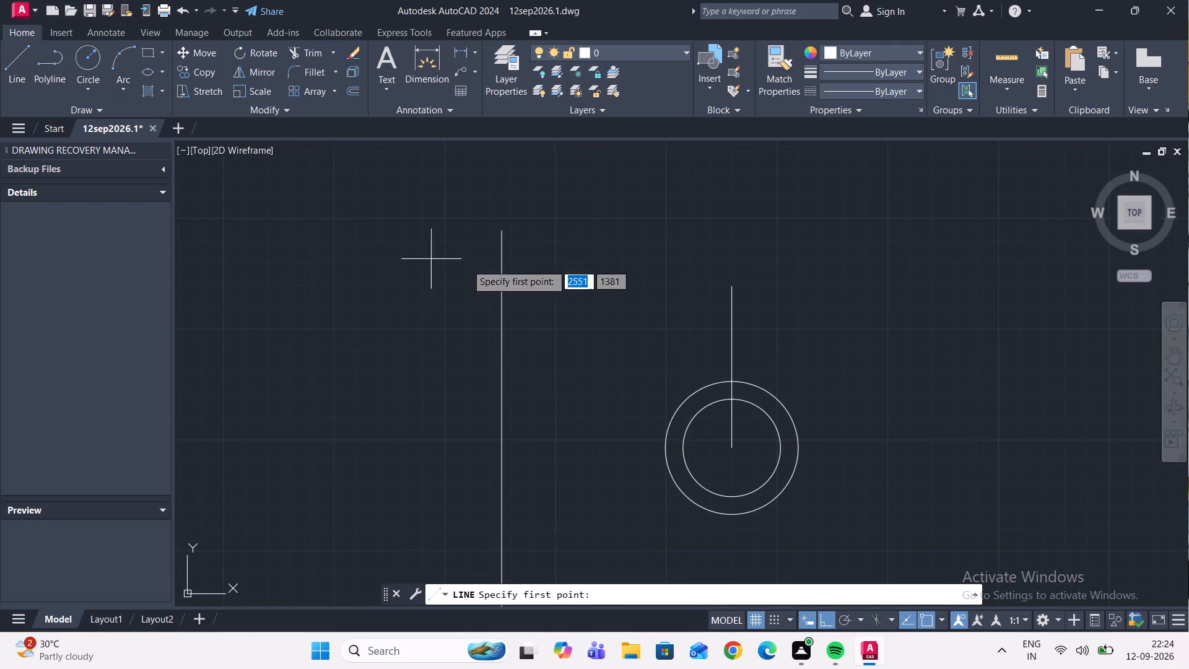
{"action": "scroll", "coordinate": [689, 318], "scroll_direction": "up", "scroll_amount": 1}
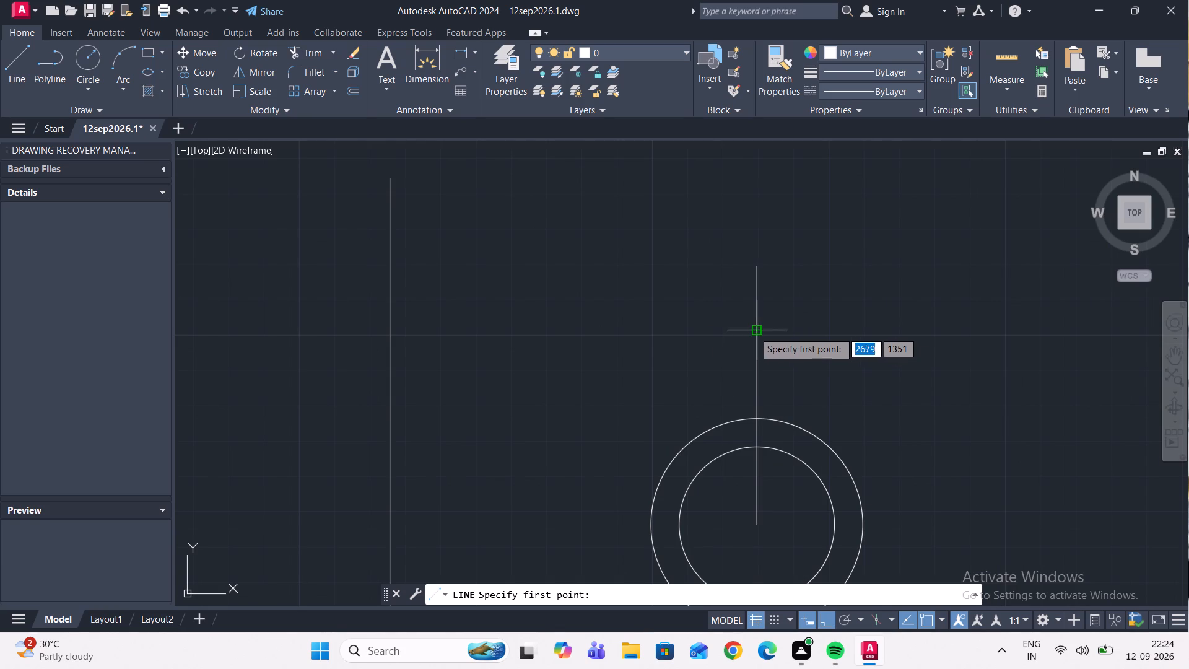
{"action": "left_click", "coordinate": [658, 331]}
{"action": "left_click", "coordinate": [840, 338]}
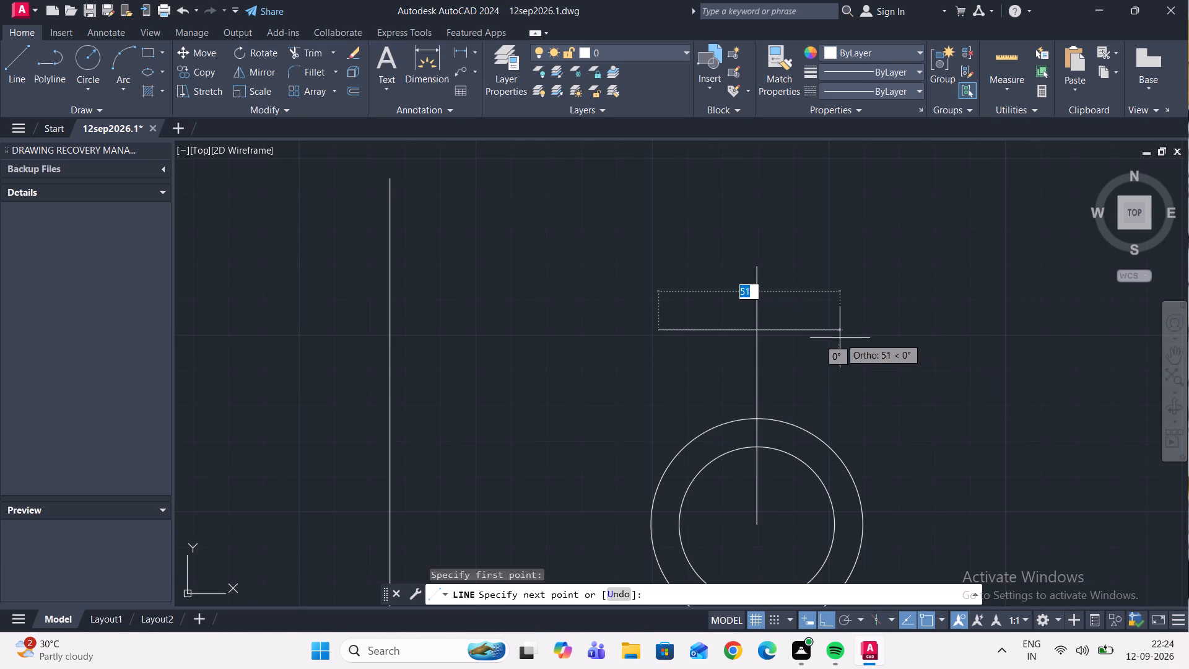
{"action": "key", "text": "Escape"}
{"action": "scroll", "coordinate": [859, 307], "scroll_direction": "down", "scroll_amount": 3}
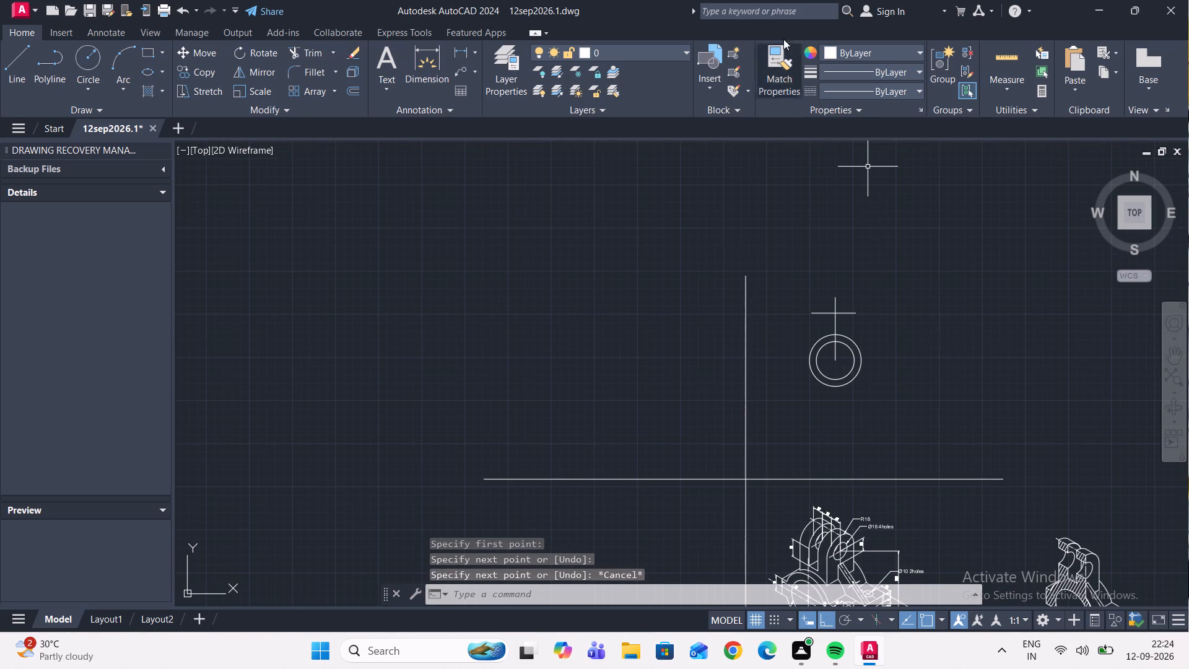
Match the properties of the dash-dot centre line atop the dimensioned isometric bracket onto the horizontal line above the circles.
{"action": "left_click", "coordinate": [769, 70]}
{"action": "scroll", "coordinate": [769, 276], "scroll_direction": "down", "scroll_amount": 3}
{"action": "middle_click_drag", "start_coordinate": [556, 310], "coordinate": [606, 325]}
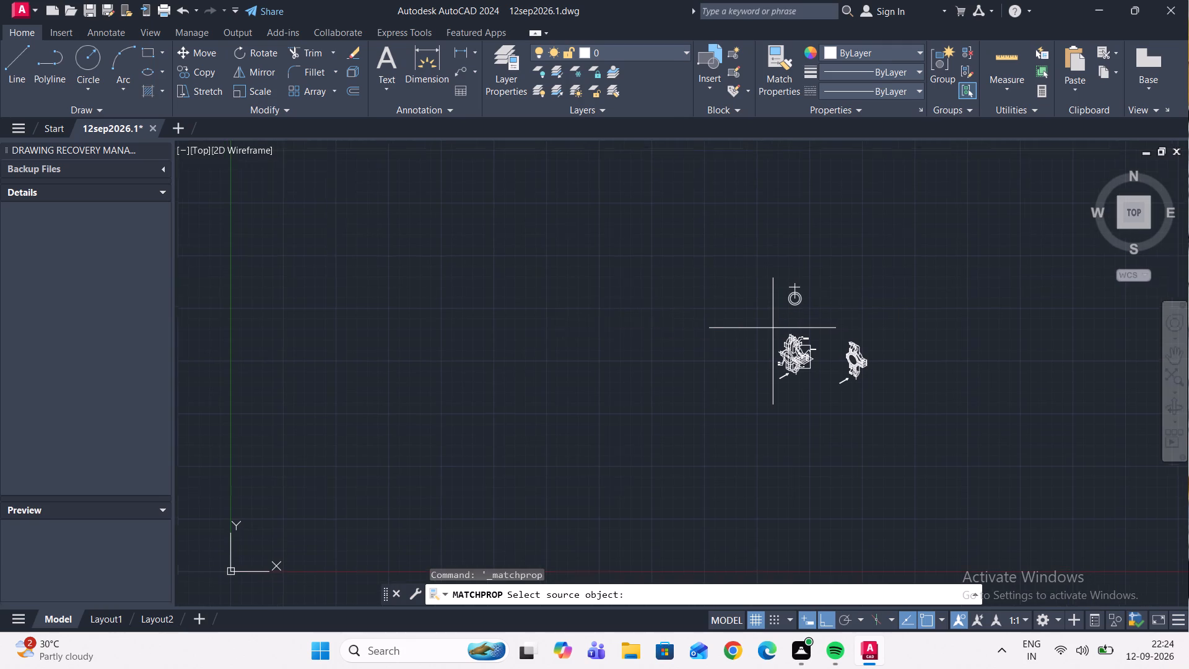
{"action": "middle_click_drag", "start_coordinate": [606, 325], "coordinate": [718, 356]}
{"action": "scroll", "coordinate": [804, 341], "scroll_direction": "up", "scroll_amount": 7}
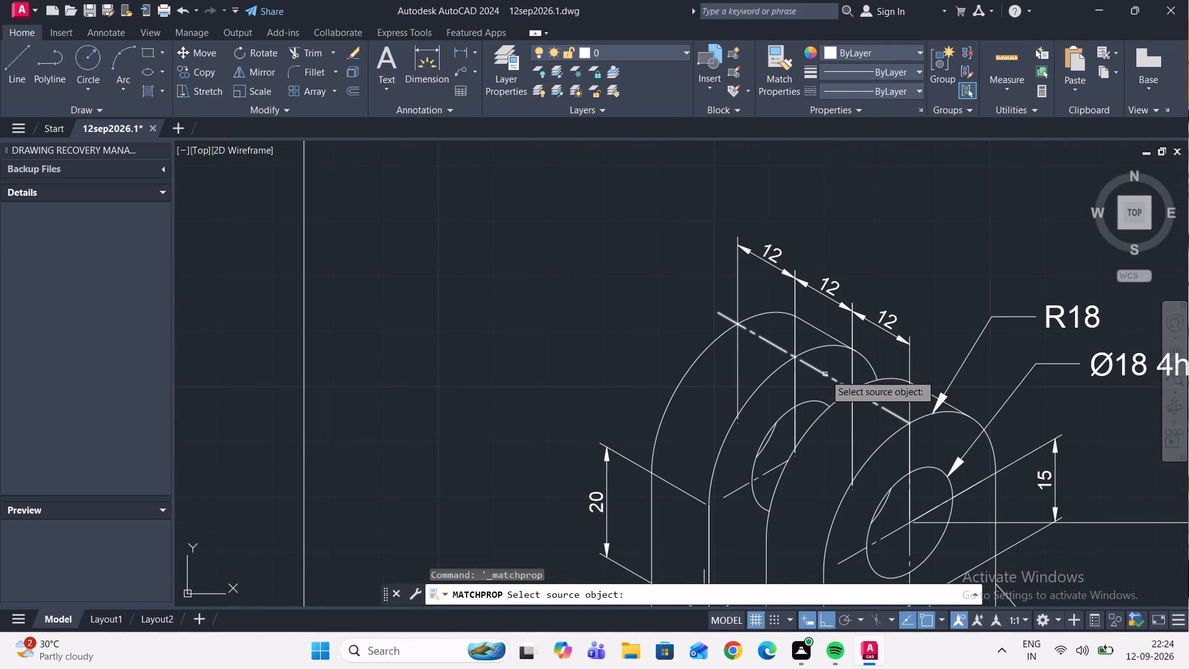
{"action": "left_click", "coordinate": [825, 374]}
{"action": "scroll", "coordinate": [858, 245], "scroll_direction": "down", "scroll_amount": 4}
{"action": "middle_click_drag", "start_coordinate": [853, 245], "coordinate": [848, 390]}
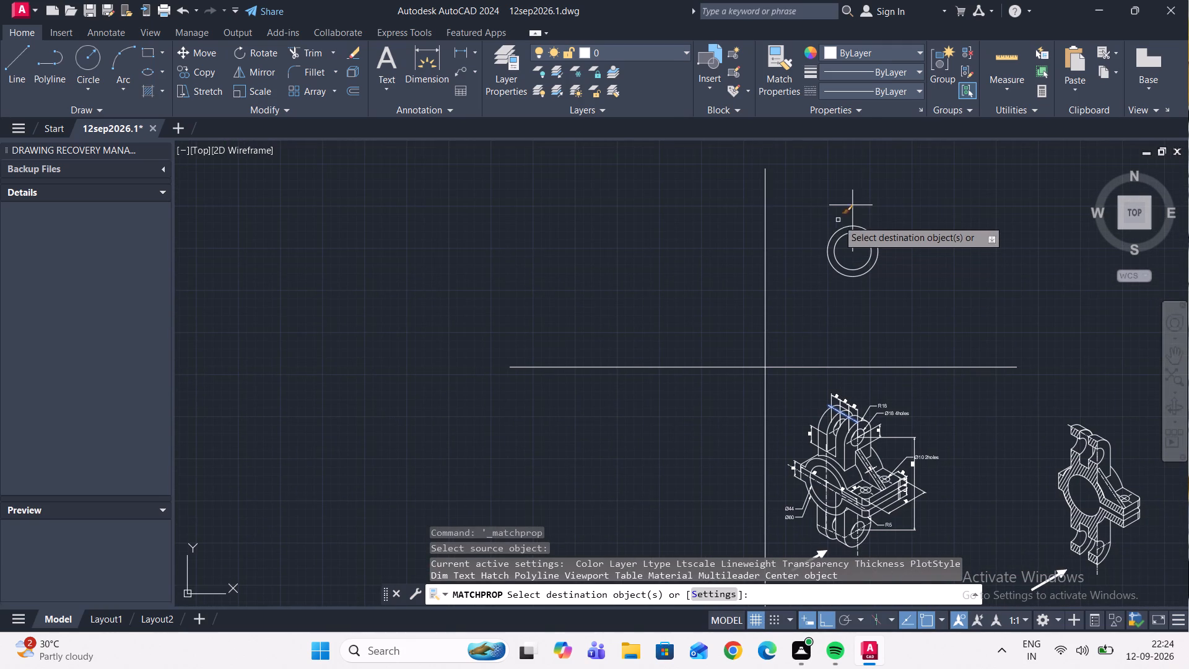
{"action": "left_click", "coordinate": [839, 207]}
{"action": "key", "text": "Escape"}
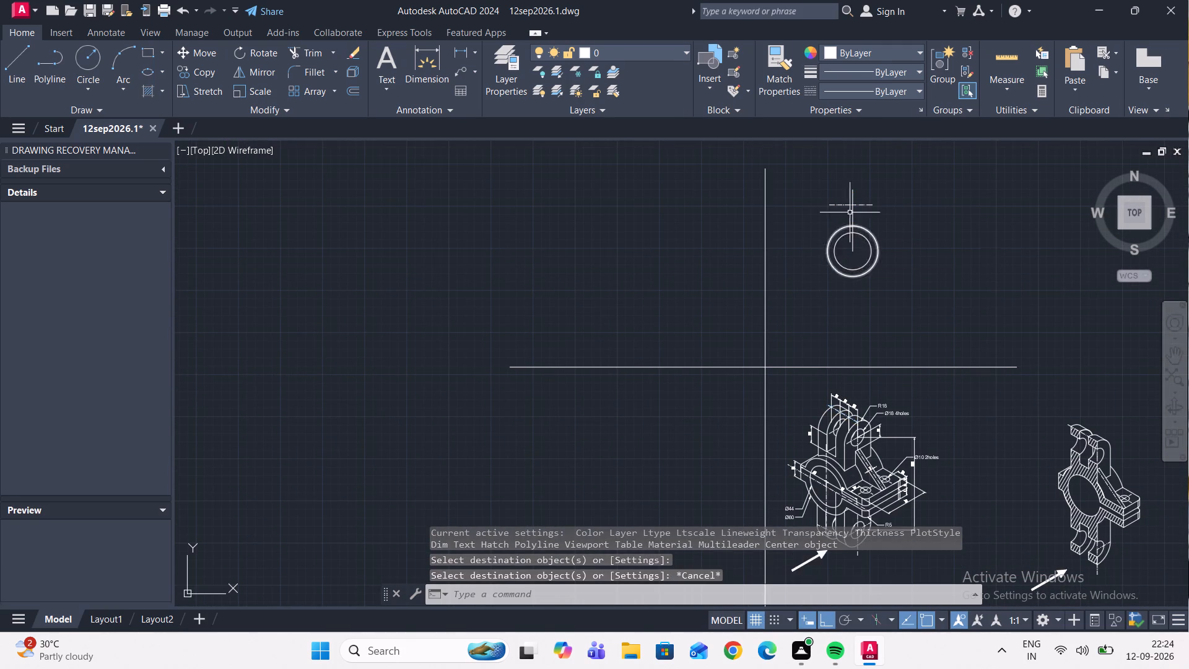
From the vertical line's top end, draw 6 and 12 units left and a line down into the outer circle, trimming its end at that circle.
{"action": "scroll", "coordinate": [857, 190], "scroll_direction": "up", "scroll_amount": 3}
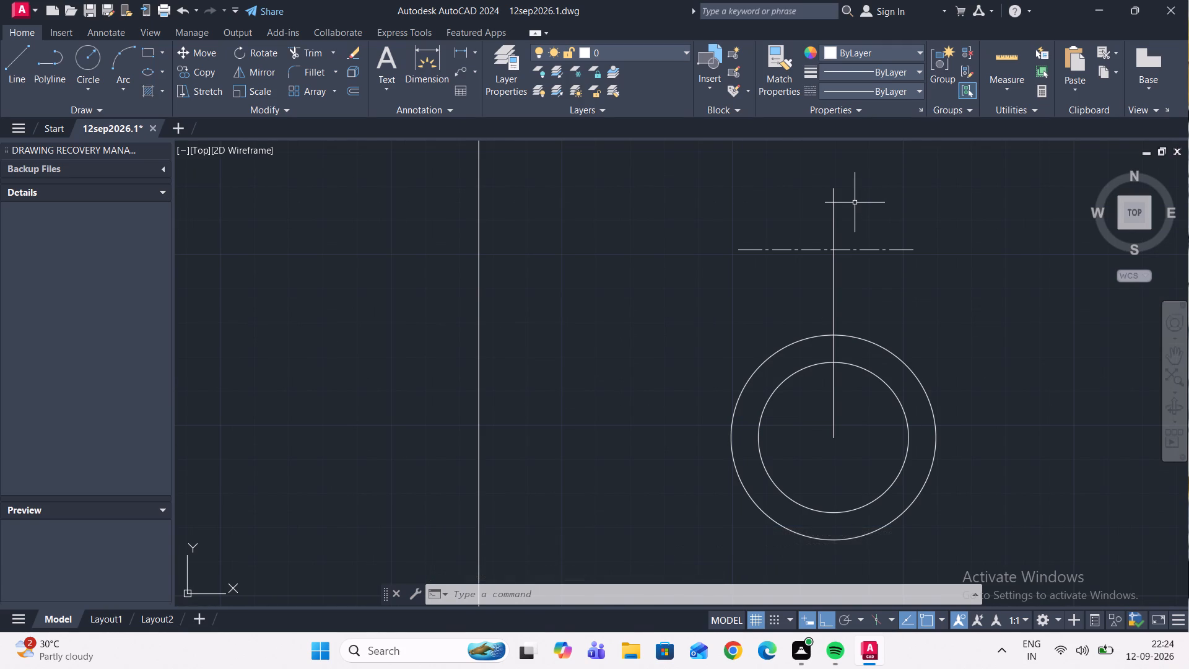
{"action": "middle_click_drag", "start_coordinate": [855, 204], "coordinate": [842, 265]}
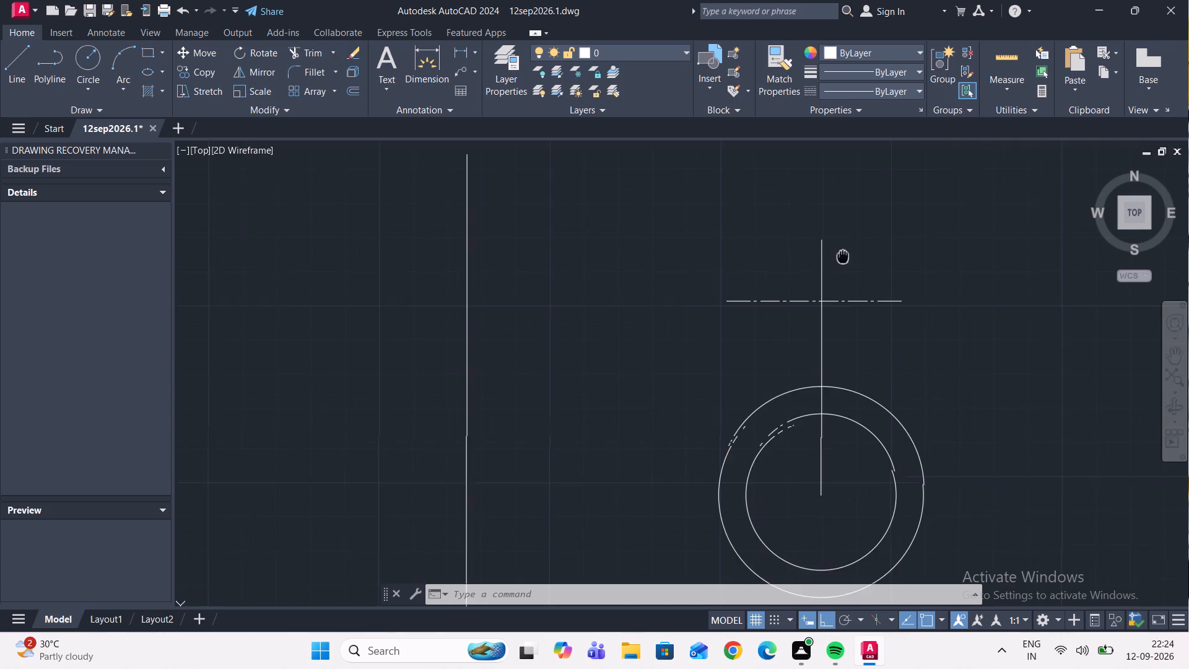
{"action": "middle_click_drag", "start_coordinate": [842, 265], "coordinate": [836, 295]}
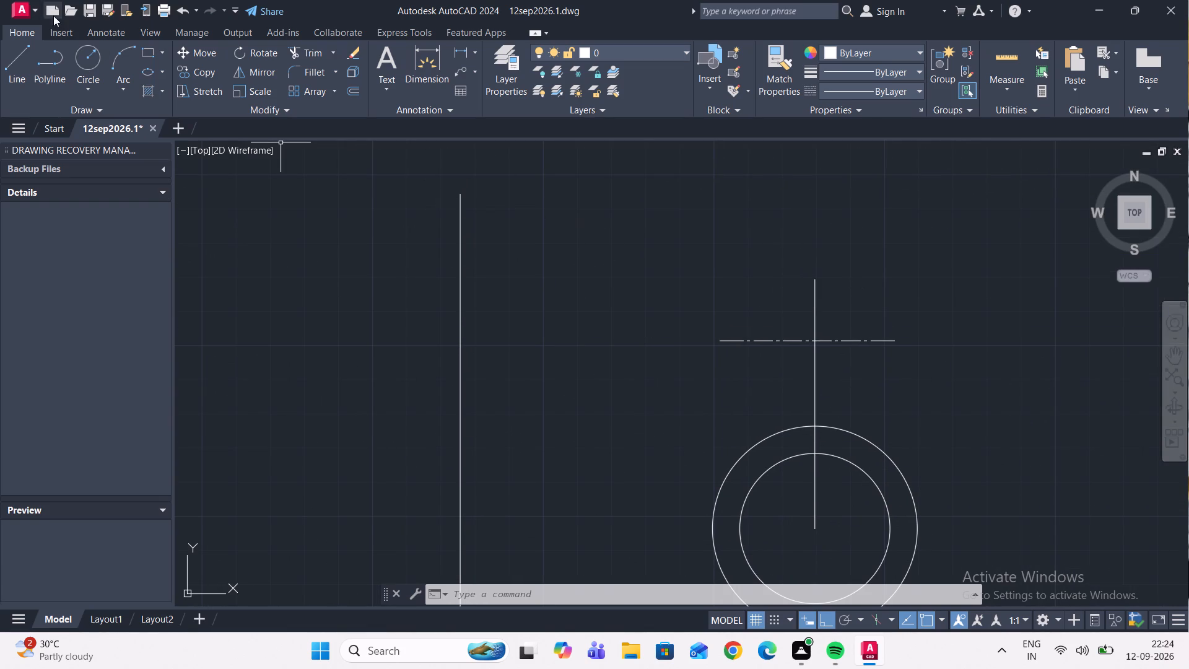
{"action": "left_click", "coordinate": [25, 54]}
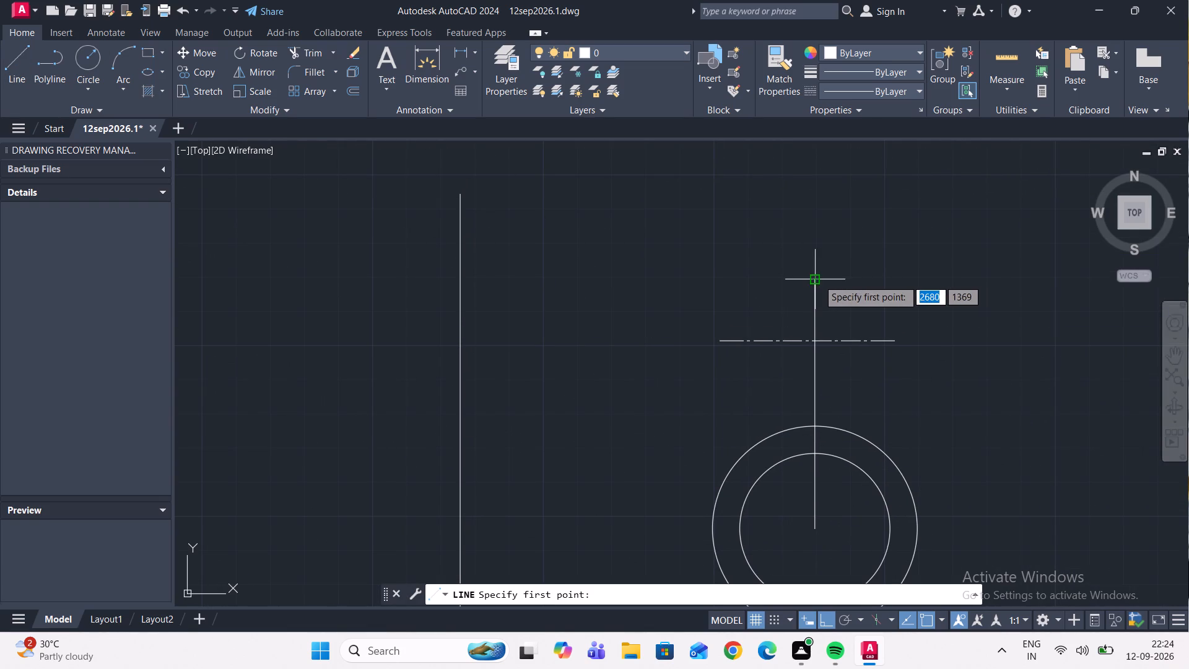
{"action": "left_click", "coordinate": [818, 279]}
{"action": "key", "text": "6"}
{"action": "key", "text": "Return"}
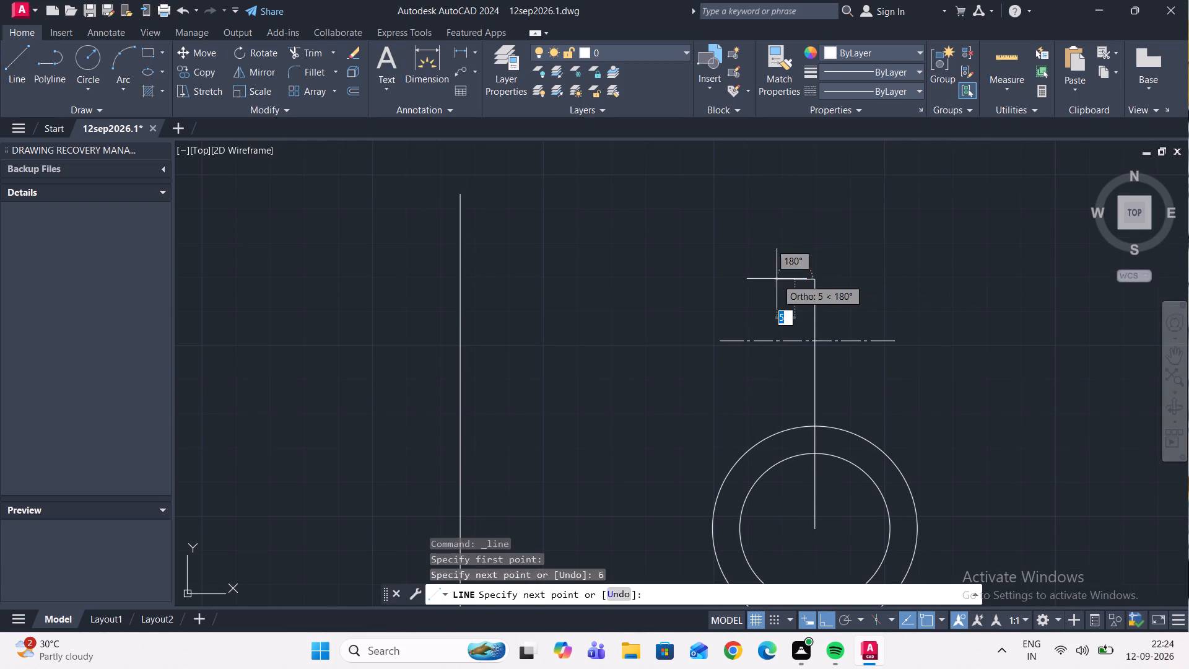
{"action": "type", "text": "12"}
{"action": "key", "text": "Return"}
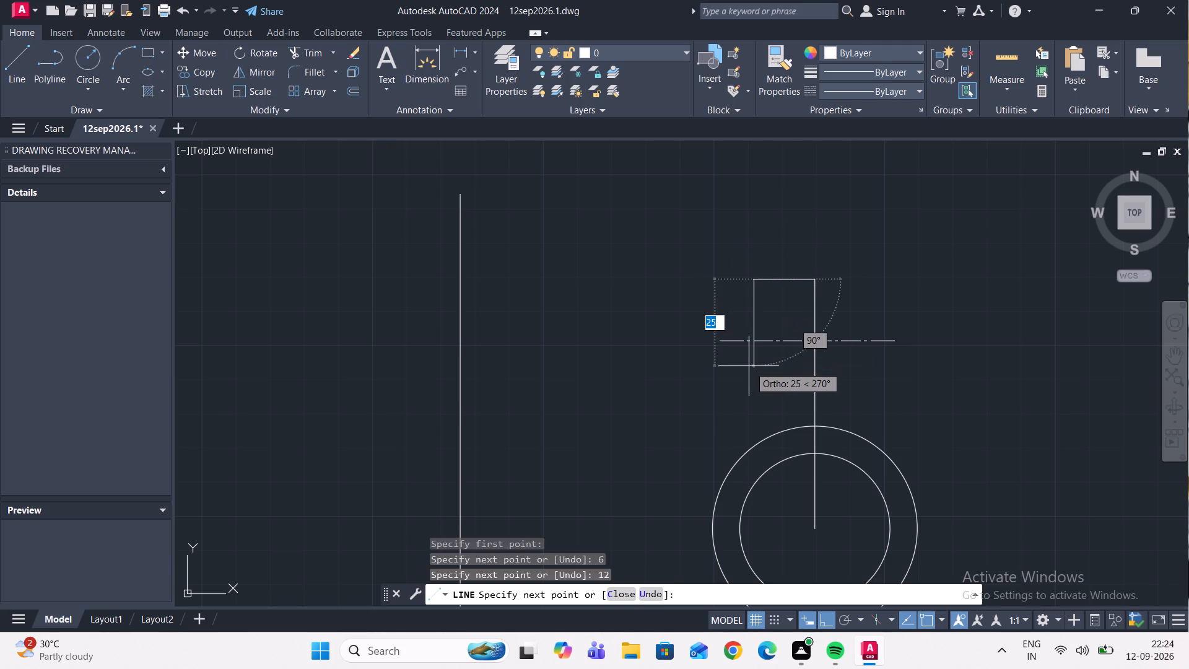
{"action": "left_click", "coordinate": [753, 462]}
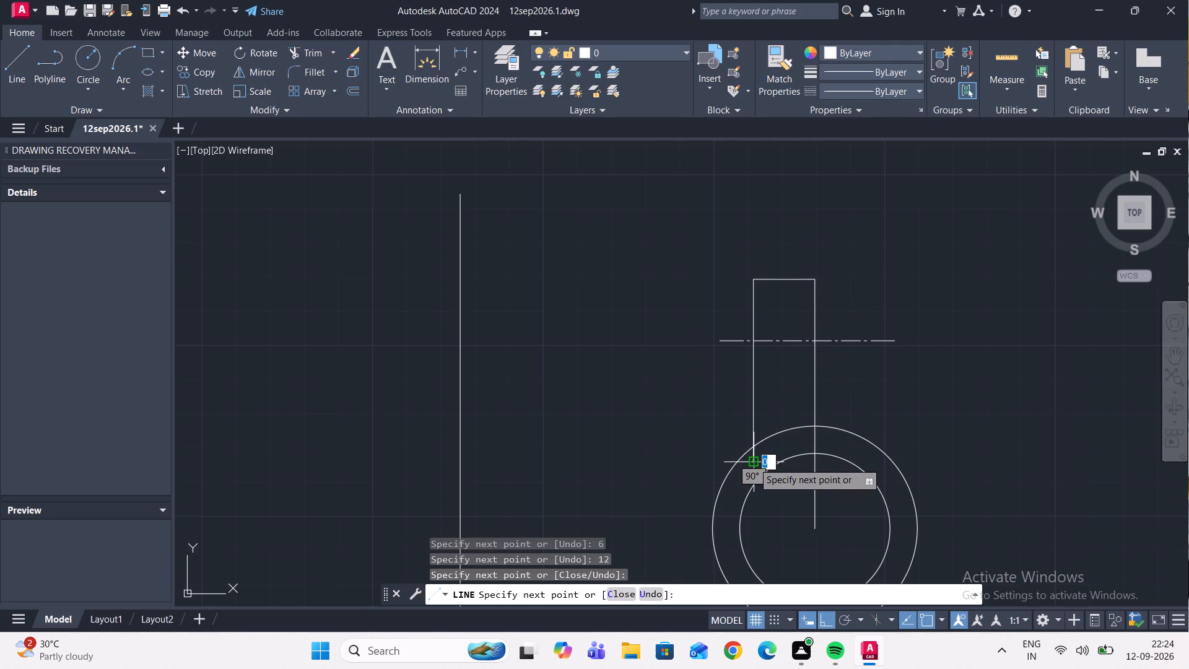
{"action": "key", "text": "Escape"}
{"action": "left_click", "coordinate": [307, 55]}
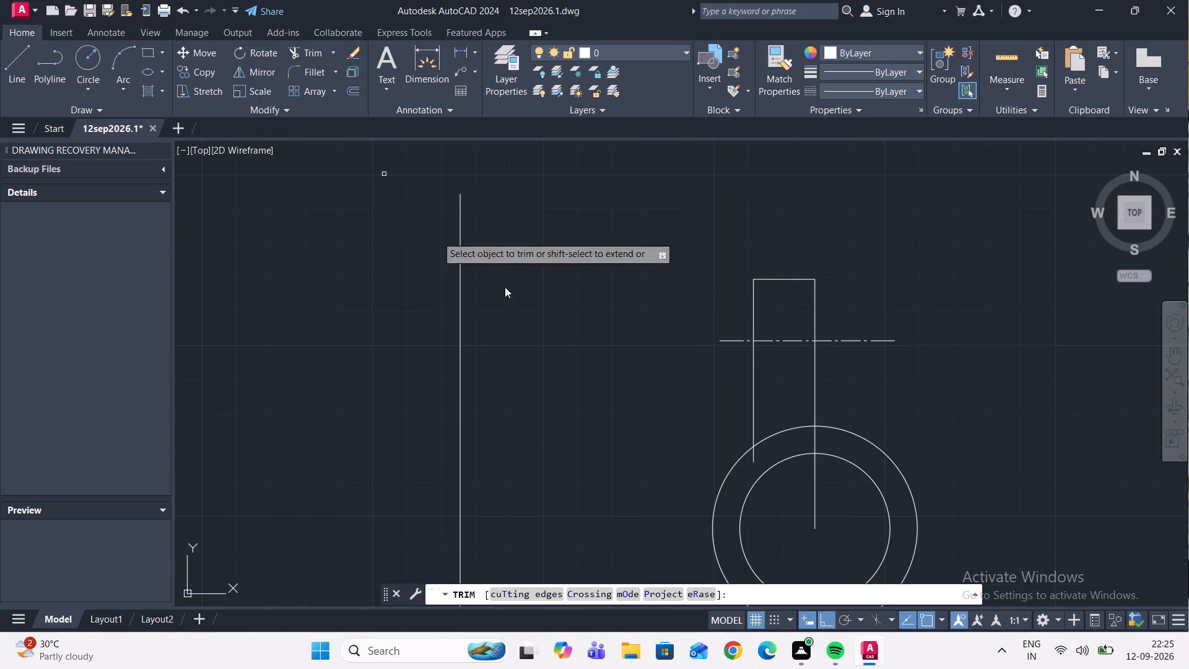
{"action": "left_click", "coordinate": [754, 458]}
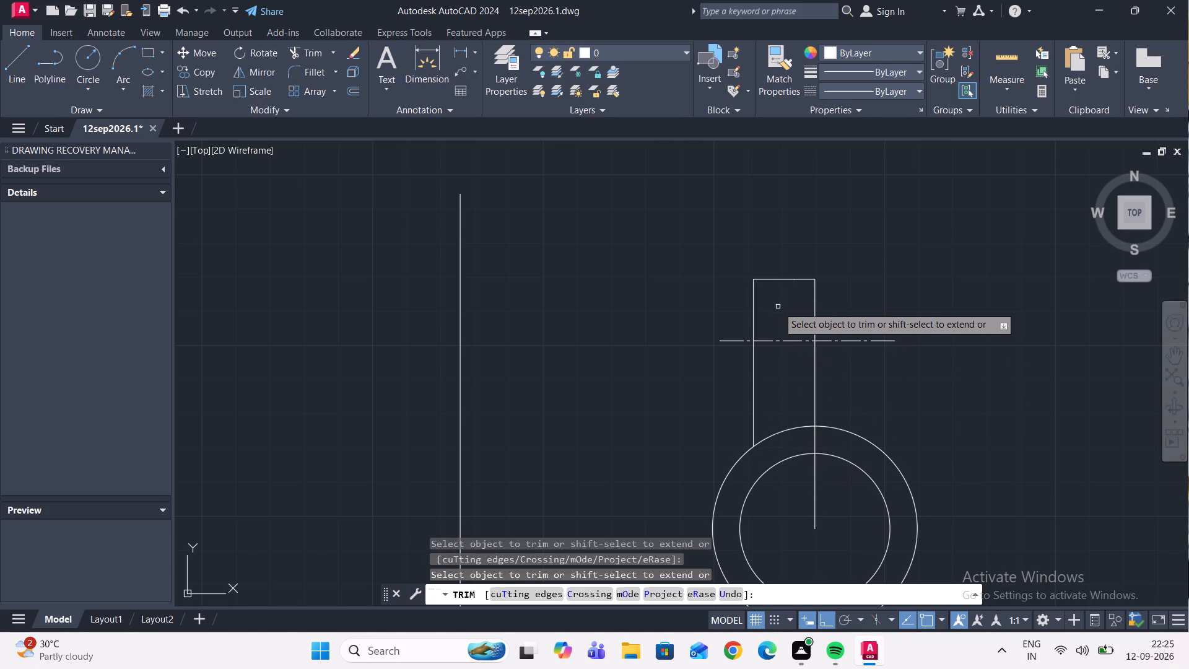
From the same top end, draw 6 and 12 units right and a line down into the outer circle, trimming its end at that circle.
{"action": "left_click", "coordinate": [28, 57]}
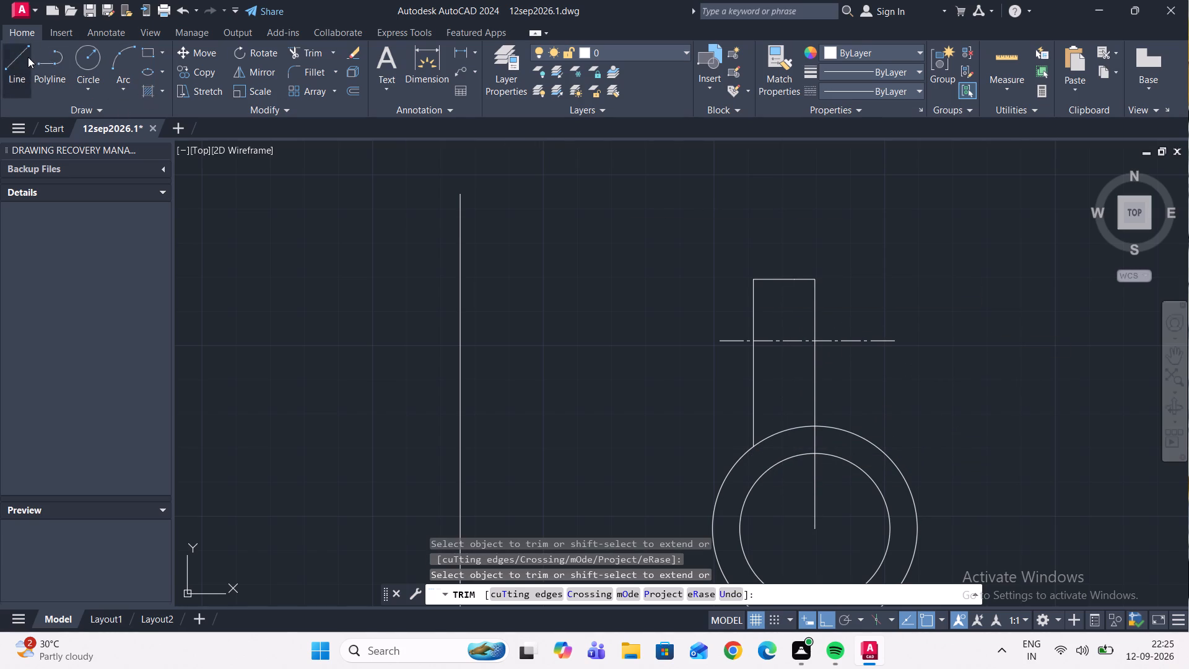
{"action": "scroll", "coordinate": [815, 282], "scroll_direction": "up", "scroll_amount": 2}
{"action": "left_click", "coordinate": [811, 275]}
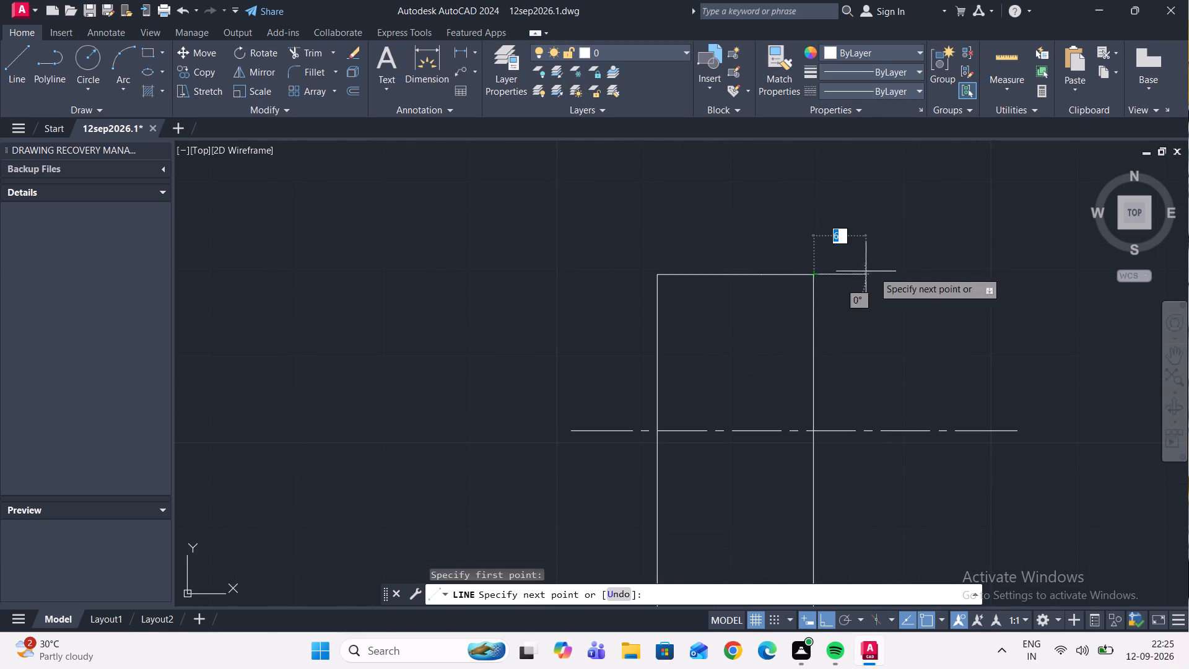
{"action": "key", "text": "6"}
{"action": "key", "text": "Return"}
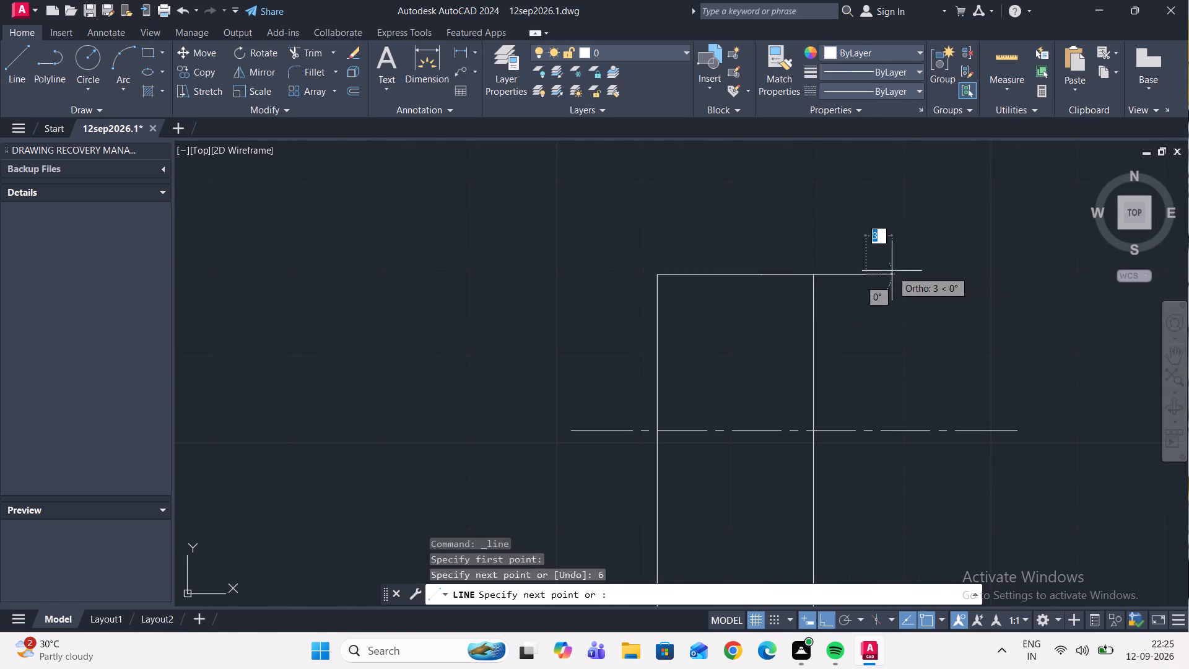
{"action": "type", "text": "12"}
{"action": "key", "text": "Return"}
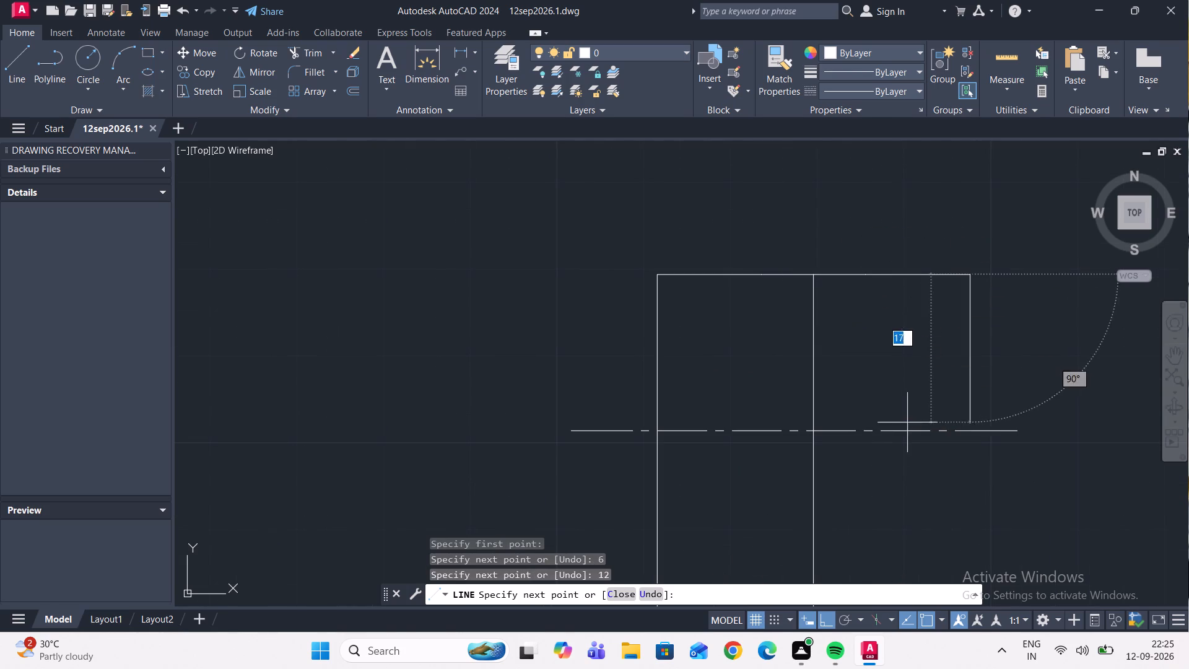
{"action": "scroll", "coordinate": [908, 403], "scroll_direction": "down", "scroll_amount": 3}
{"action": "scroll", "coordinate": [913, 481], "scroll_direction": "up", "scroll_amount": 3}
{"action": "left_click", "coordinate": [941, 510]}
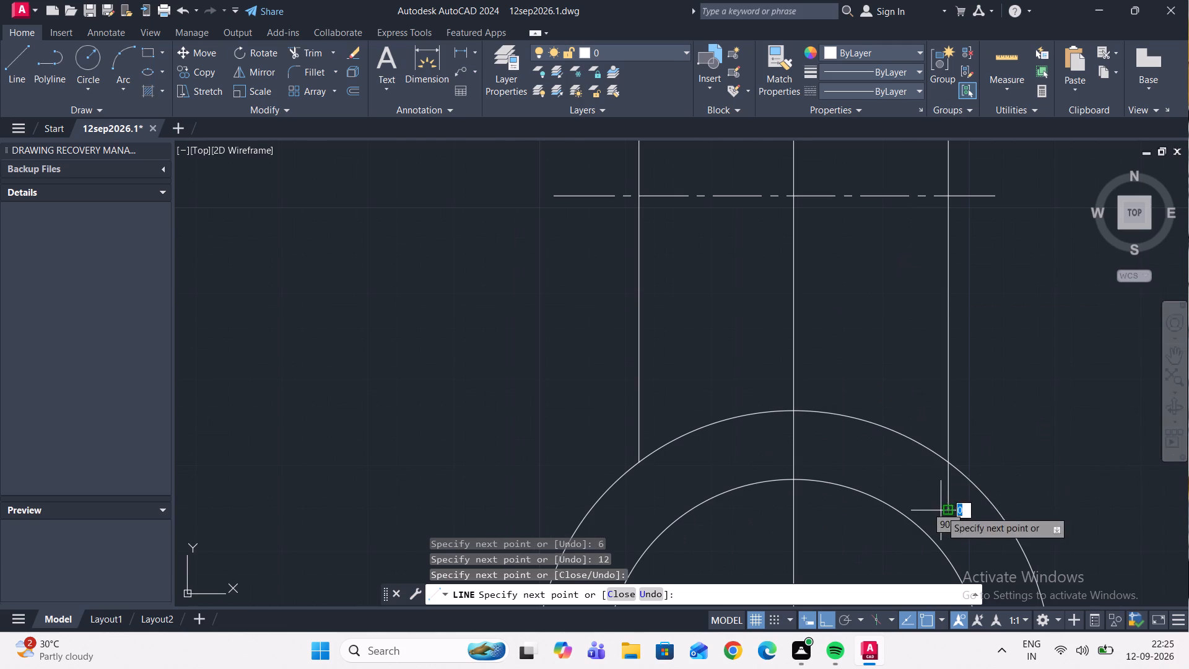
{"action": "key", "text": "Escape"}
{"action": "left_click", "coordinate": [298, 54]}
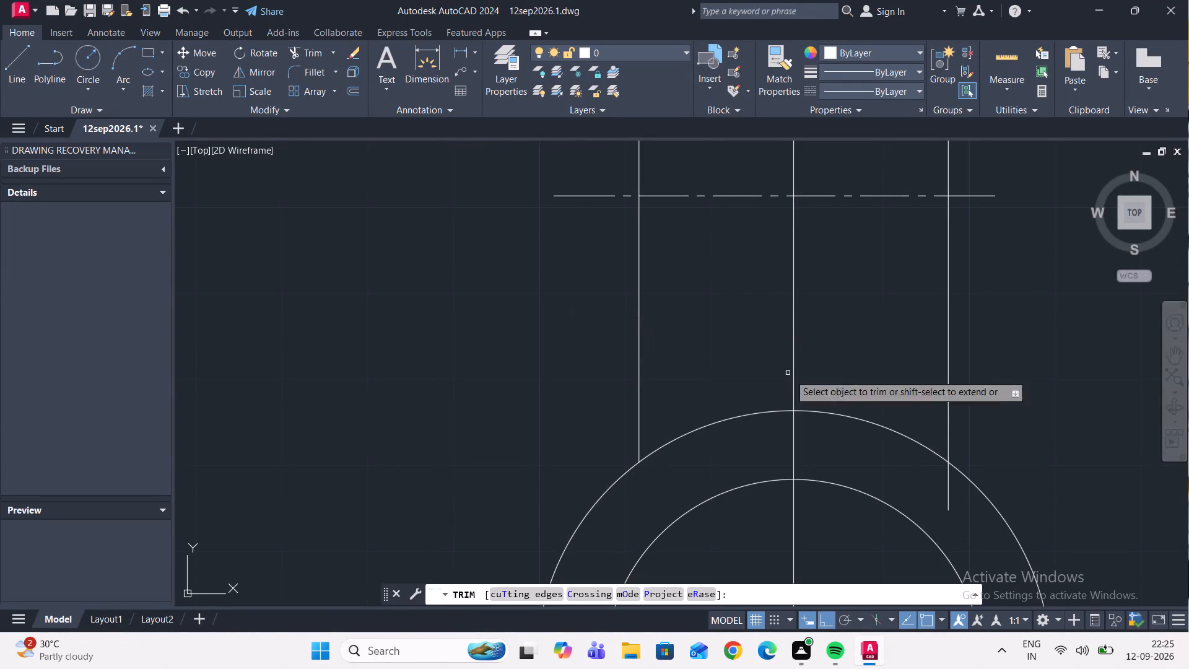
{"action": "left_click", "coordinate": [949, 499]}
{"action": "scroll", "coordinate": [925, 498], "scroll_direction": "down", "scroll_amount": 3}
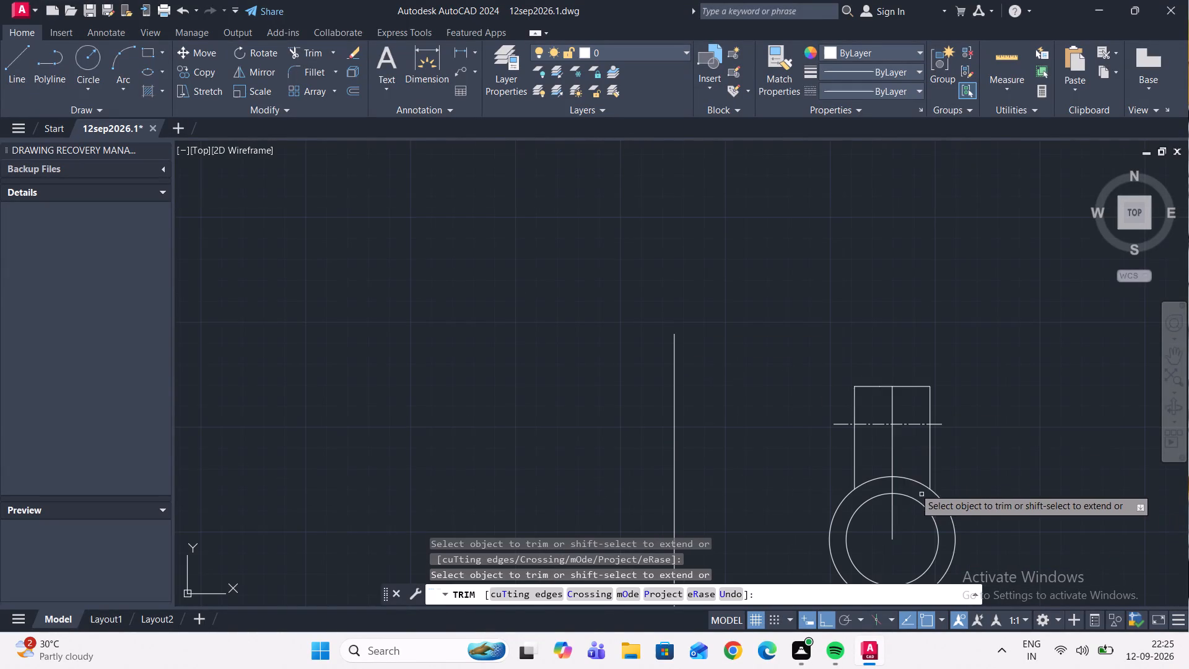
{"action": "key", "text": "Escape"}
Draw the slot from the left 6-unit point down to the horizontal centre line, then 20 down, 12 right and 20 up.
{"action": "left_click", "coordinate": [9, 69]}
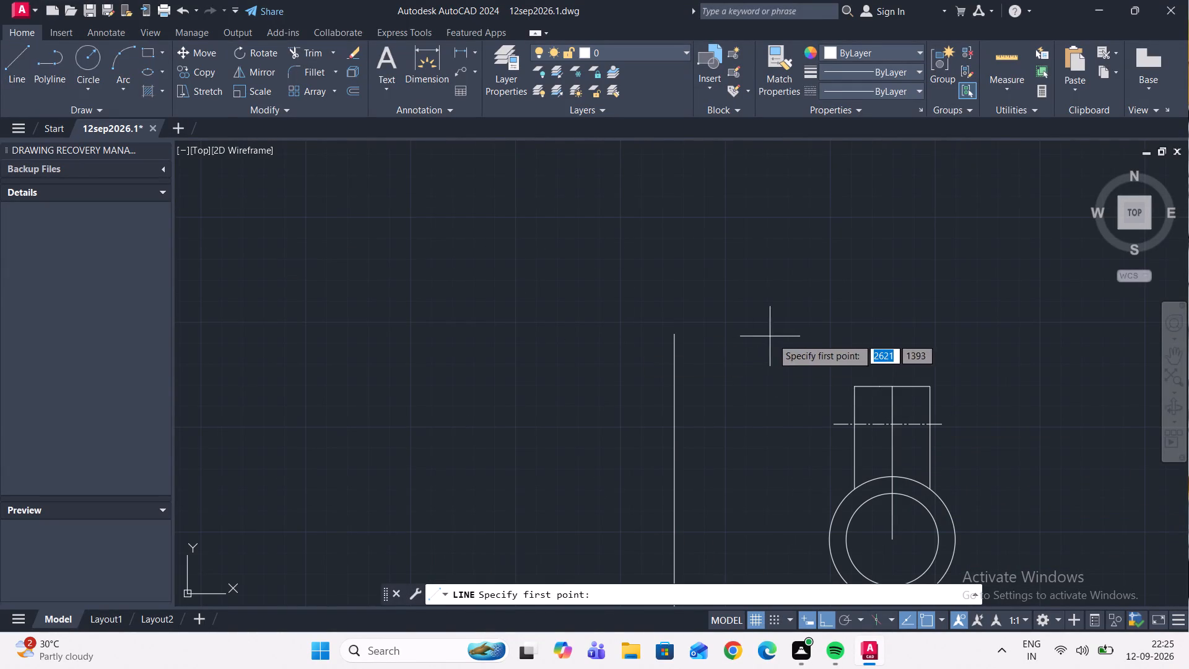
{"action": "scroll", "coordinate": [860, 424], "scroll_direction": "up", "scroll_amount": 2}
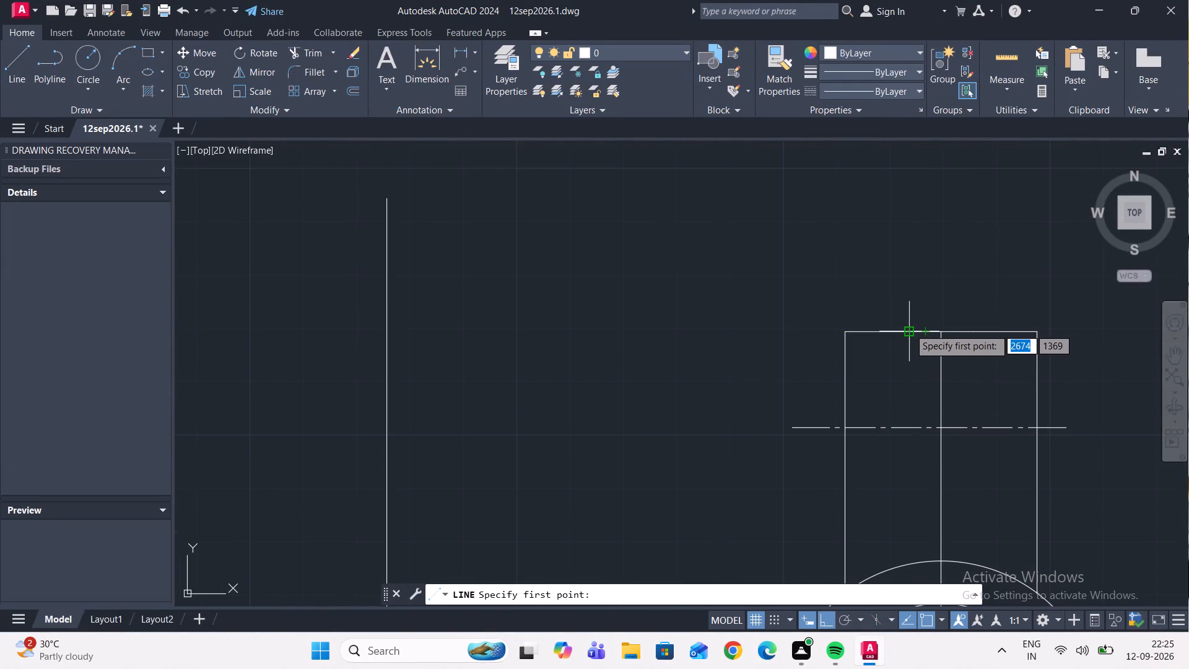
{"action": "left_click", "coordinate": [910, 330]}
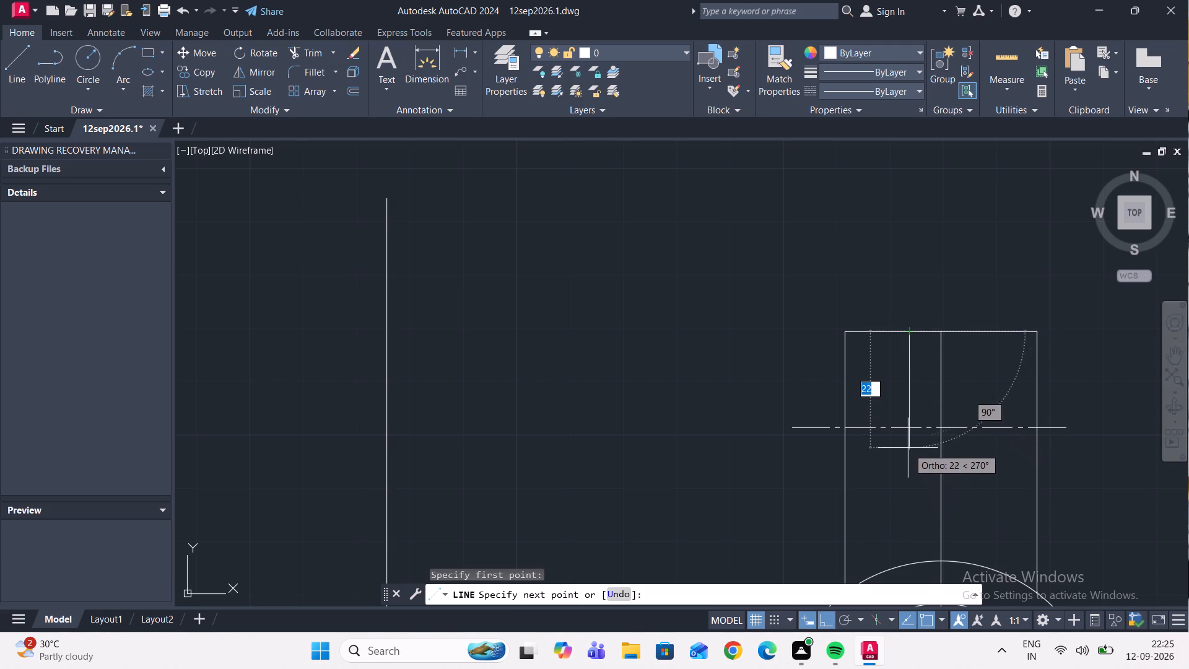
{"action": "left_click", "coordinate": [910, 426]}
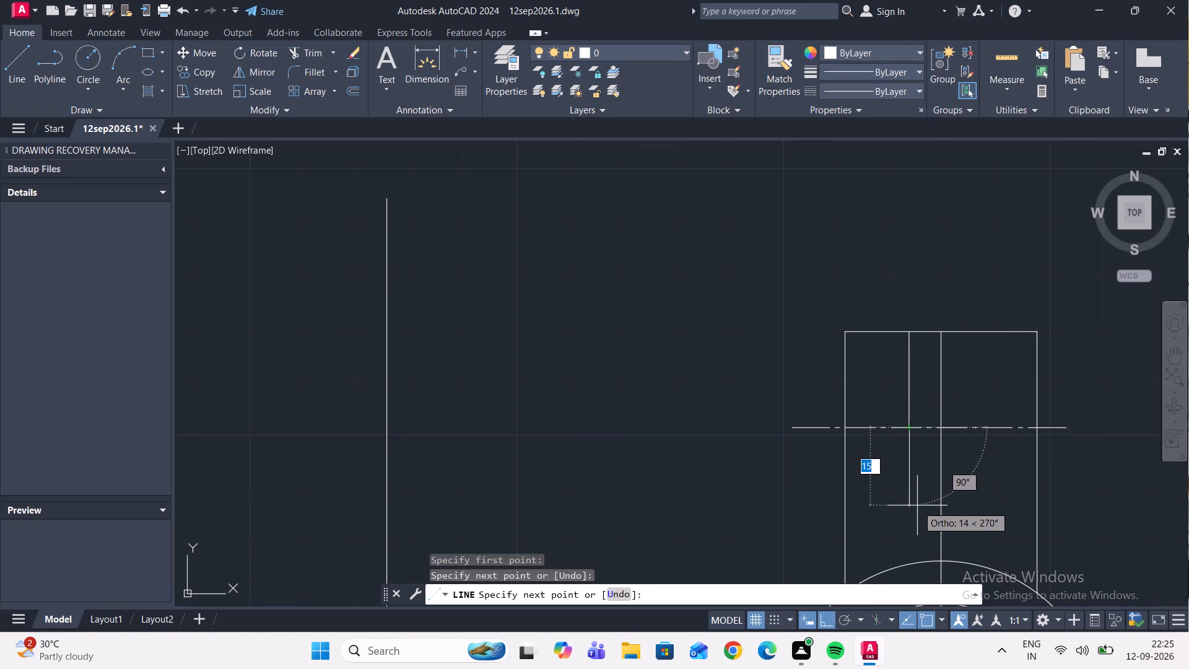
{"action": "type", "text": "20"}
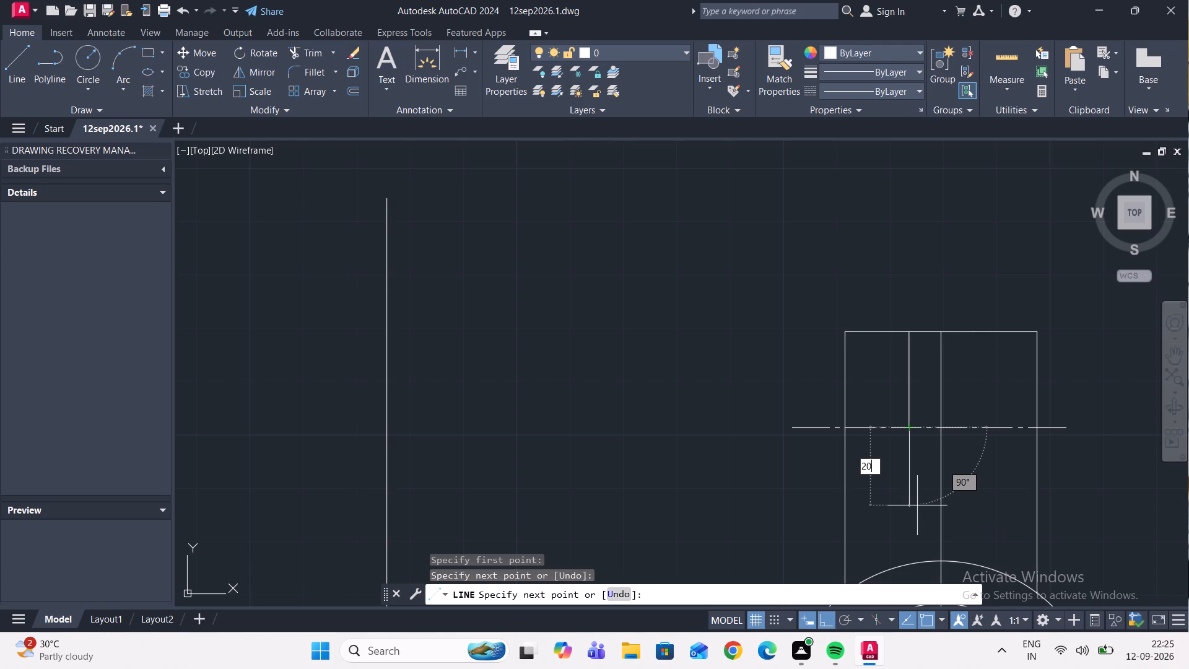
{"action": "key", "text": "Return"}
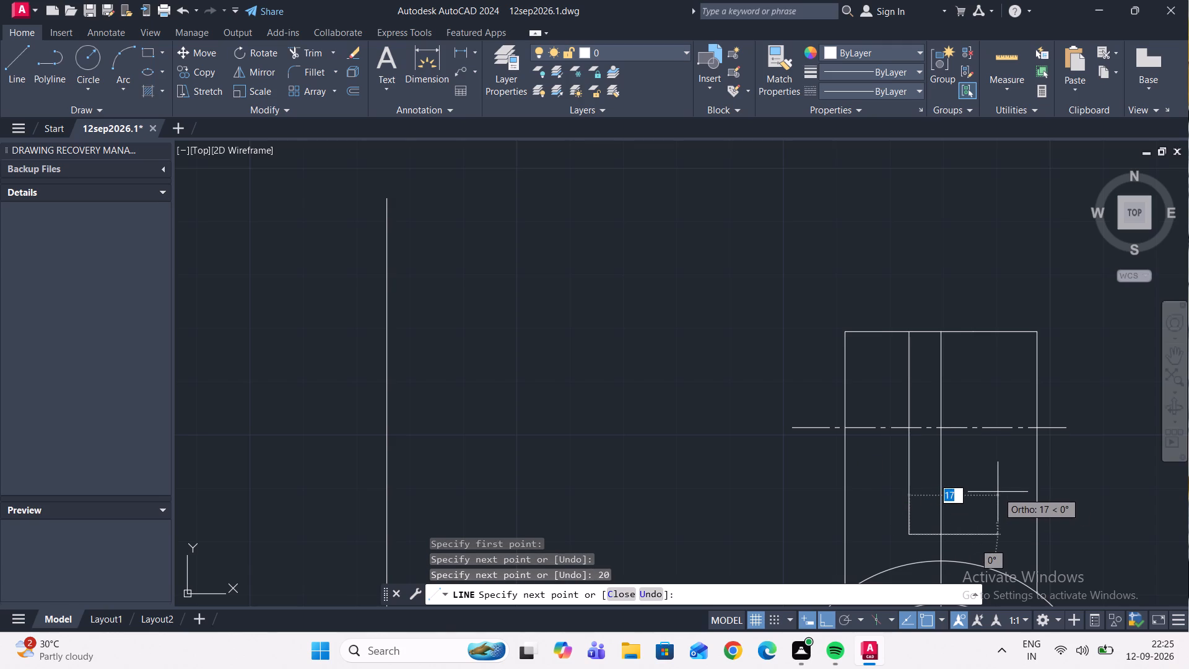
{"action": "type", "text": "12"}
{"action": "key", "text": "Return"}
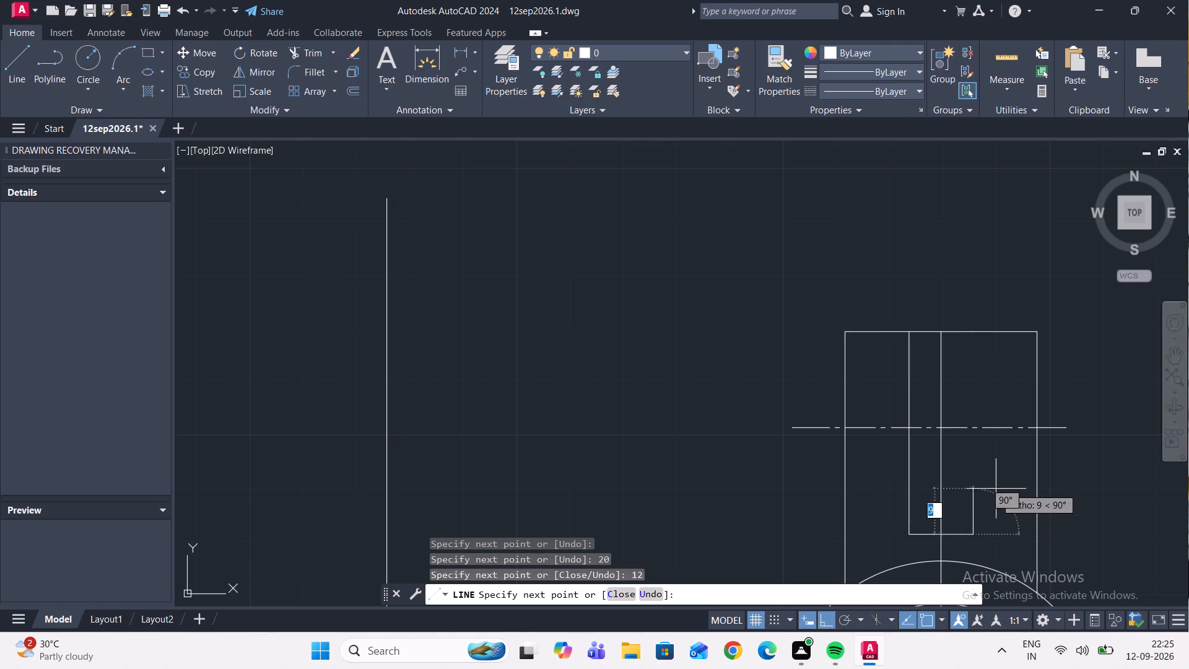
{"action": "type", "text": "20"}
{"action": "key", "text": "Return"}
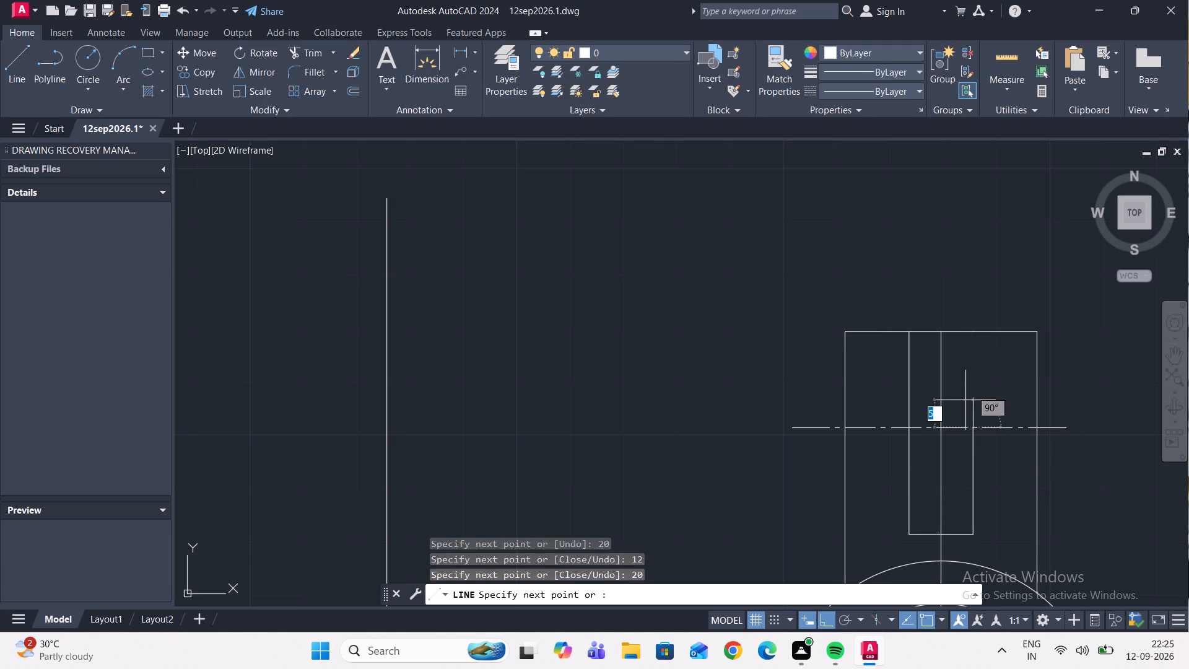
{"action": "key", "text": "Escape"}
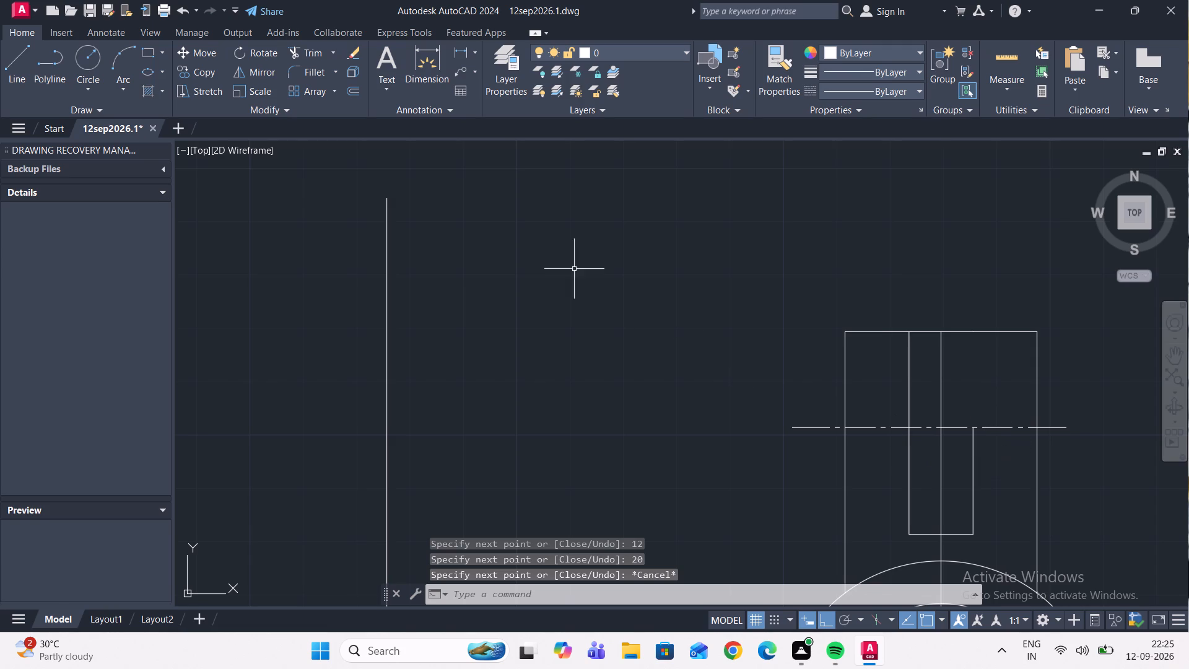
Draw an 18-unit vertical line extending the slot's right side from the horizontal centre line to the top edge.
{"action": "left_click", "coordinate": [1, 53]}
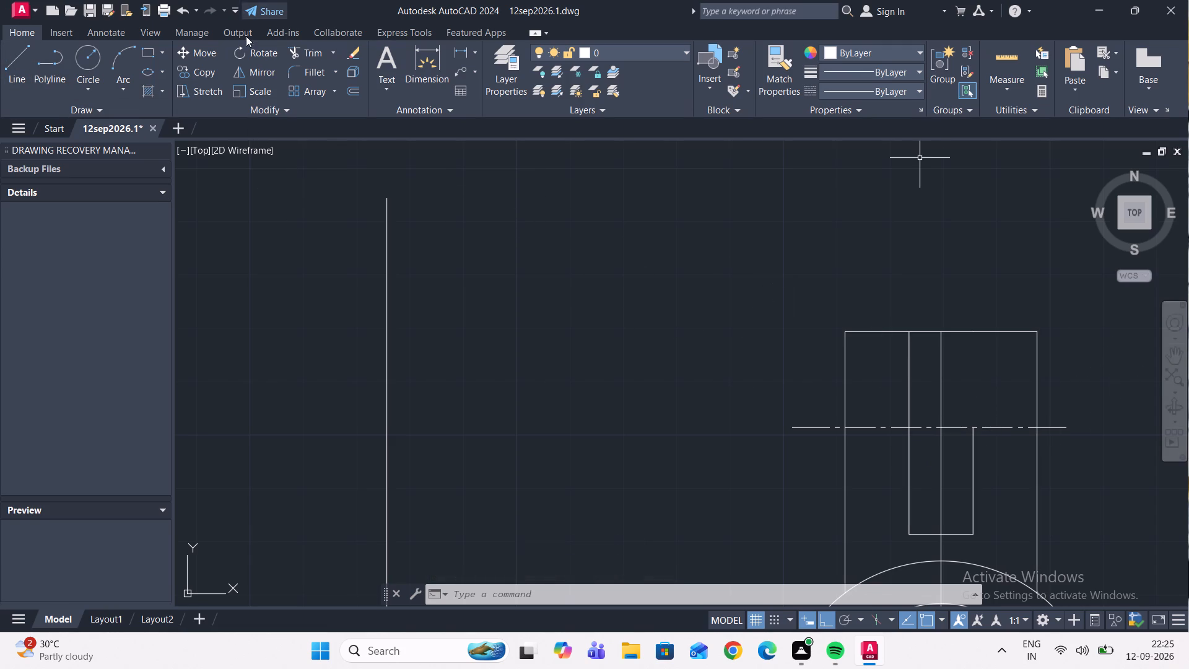
{"action": "left_click", "coordinate": [20, 71]}
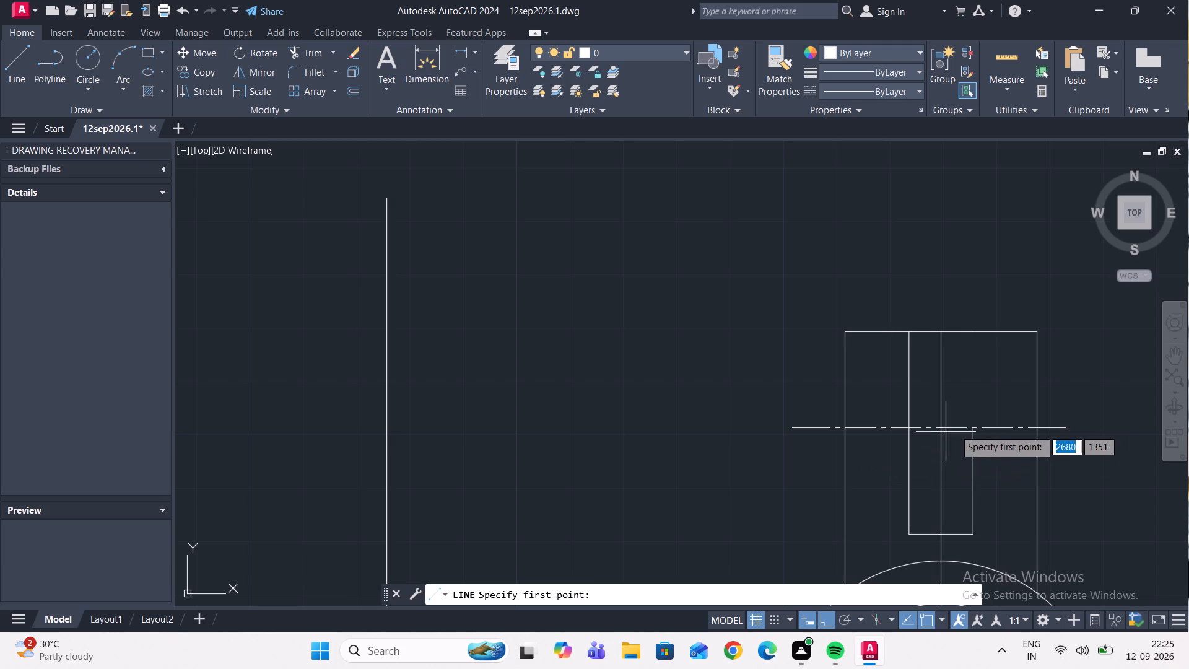
{"action": "left_click", "coordinate": [972, 429]}
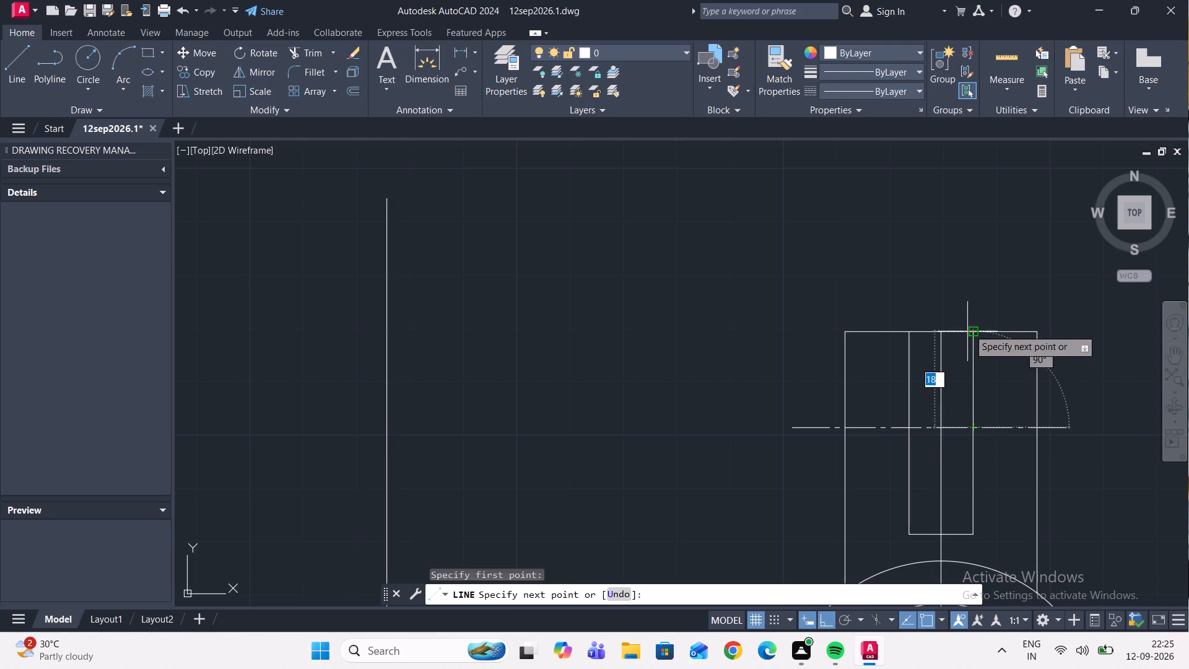
{"action": "scroll", "coordinate": [971, 318], "scroll_direction": "up", "scroll_amount": 2}
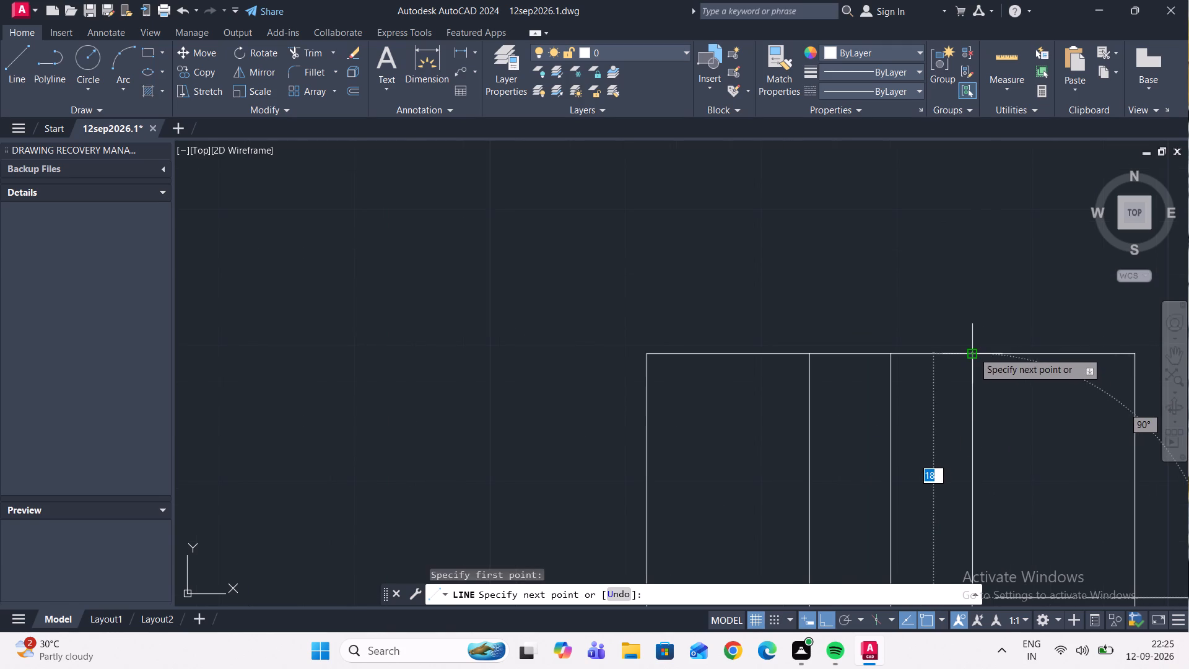
{"action": "left_click", "coordinate": [973, 352]}
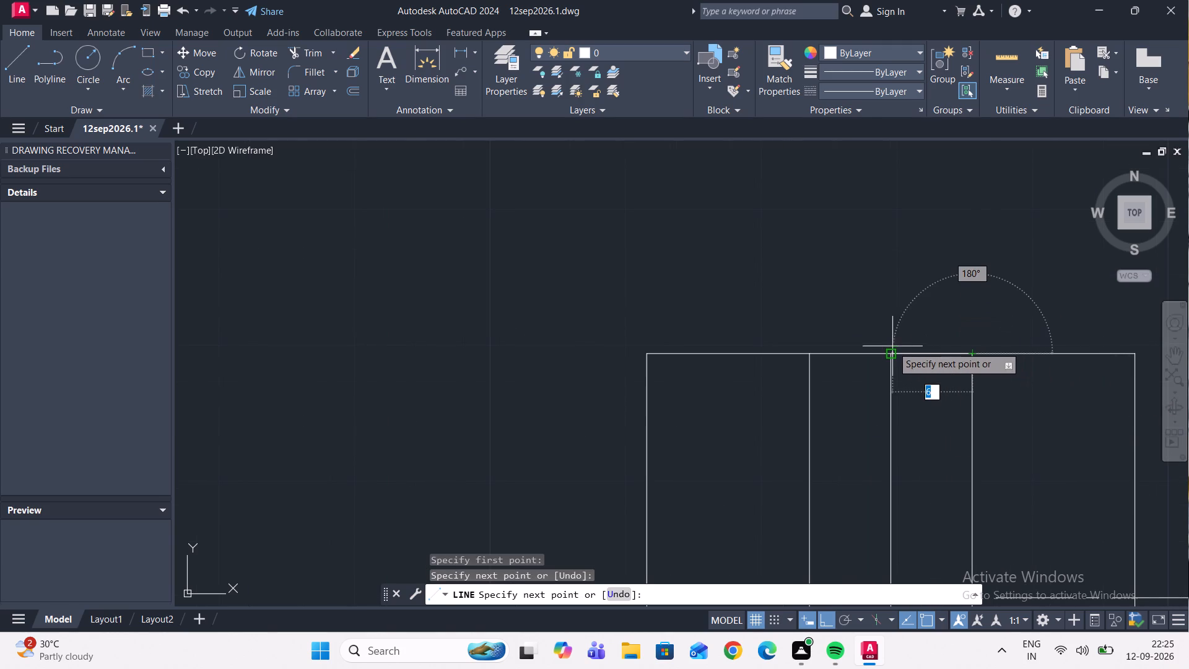
{"action": "key", "text": "Escape"}
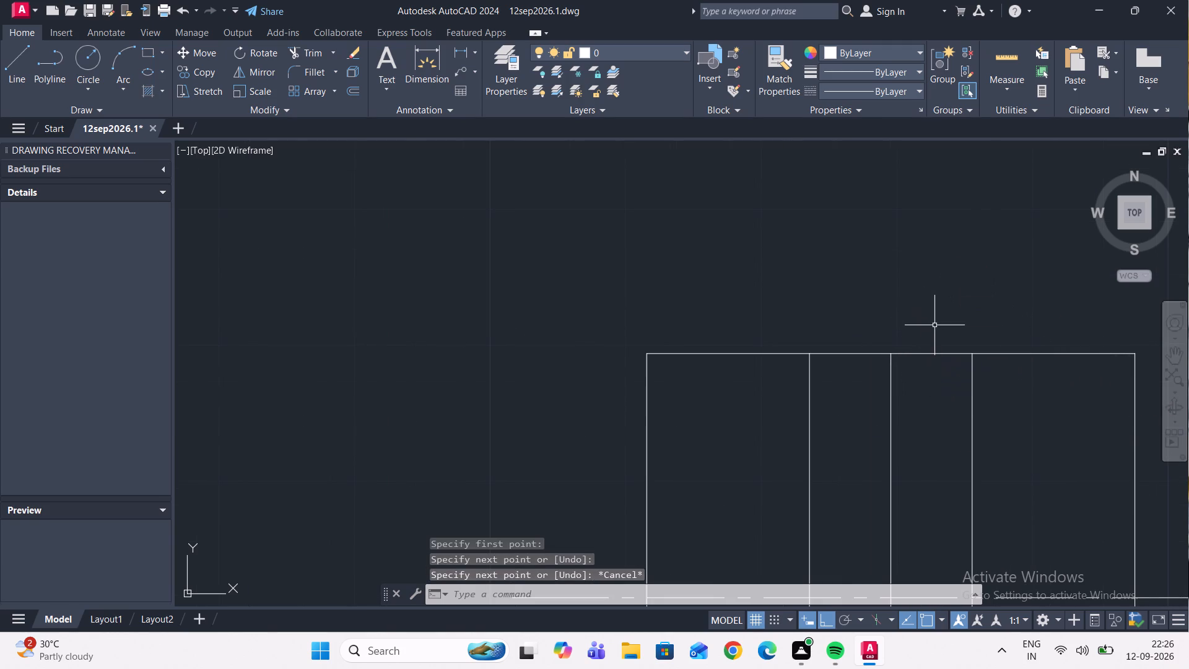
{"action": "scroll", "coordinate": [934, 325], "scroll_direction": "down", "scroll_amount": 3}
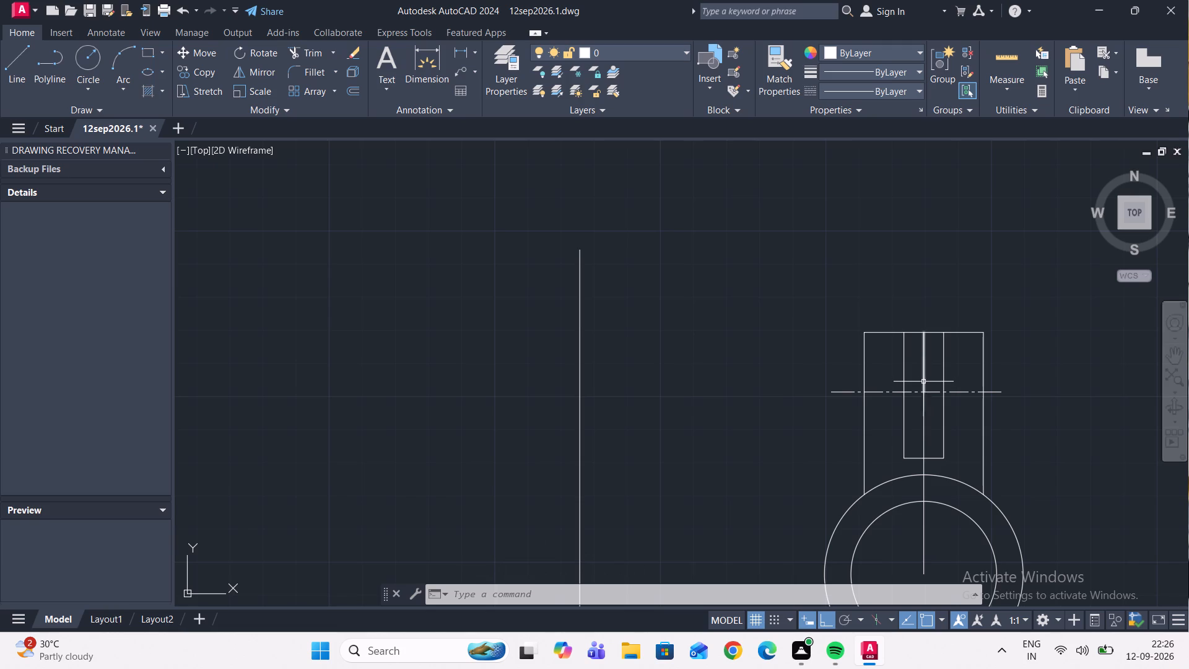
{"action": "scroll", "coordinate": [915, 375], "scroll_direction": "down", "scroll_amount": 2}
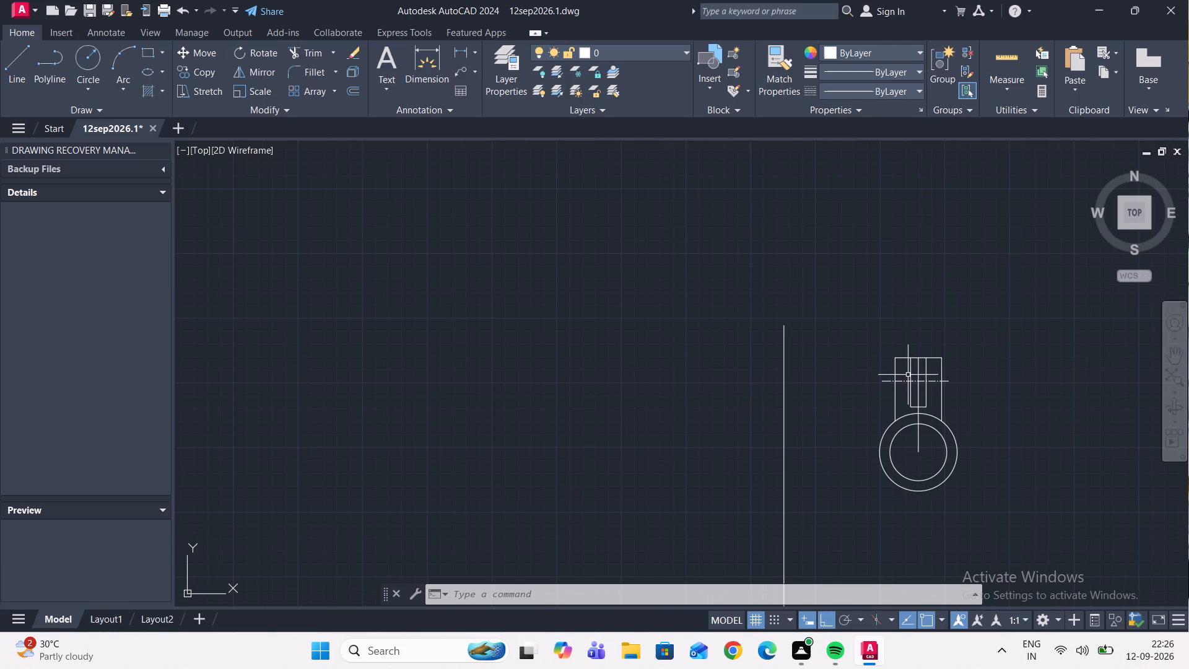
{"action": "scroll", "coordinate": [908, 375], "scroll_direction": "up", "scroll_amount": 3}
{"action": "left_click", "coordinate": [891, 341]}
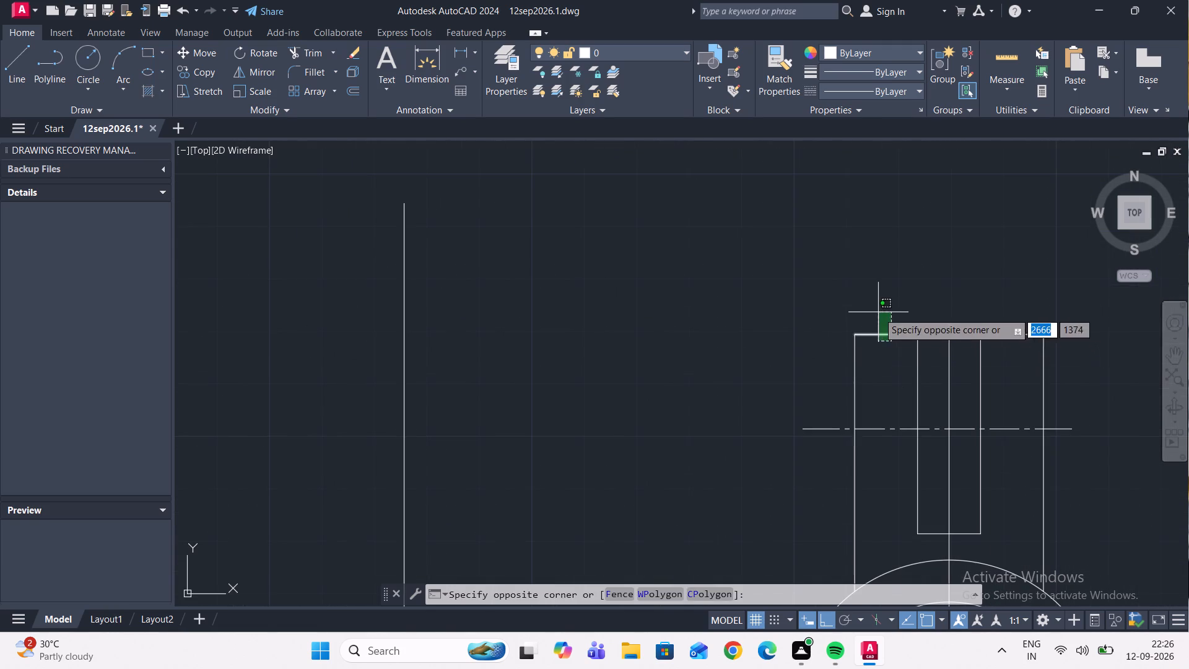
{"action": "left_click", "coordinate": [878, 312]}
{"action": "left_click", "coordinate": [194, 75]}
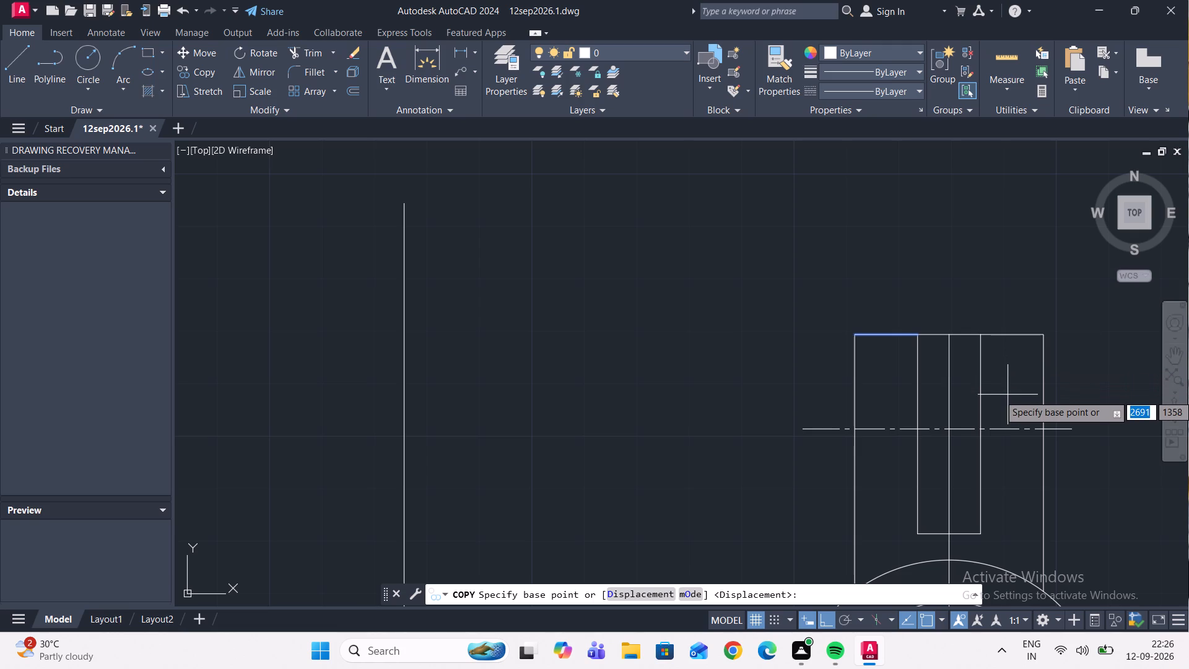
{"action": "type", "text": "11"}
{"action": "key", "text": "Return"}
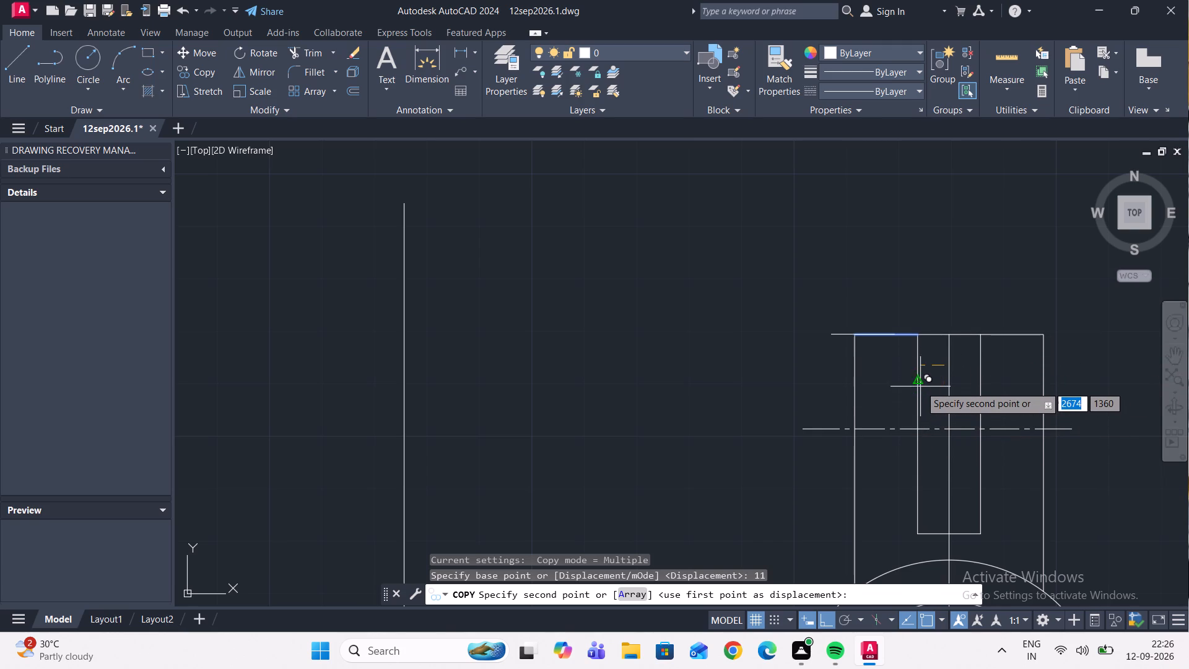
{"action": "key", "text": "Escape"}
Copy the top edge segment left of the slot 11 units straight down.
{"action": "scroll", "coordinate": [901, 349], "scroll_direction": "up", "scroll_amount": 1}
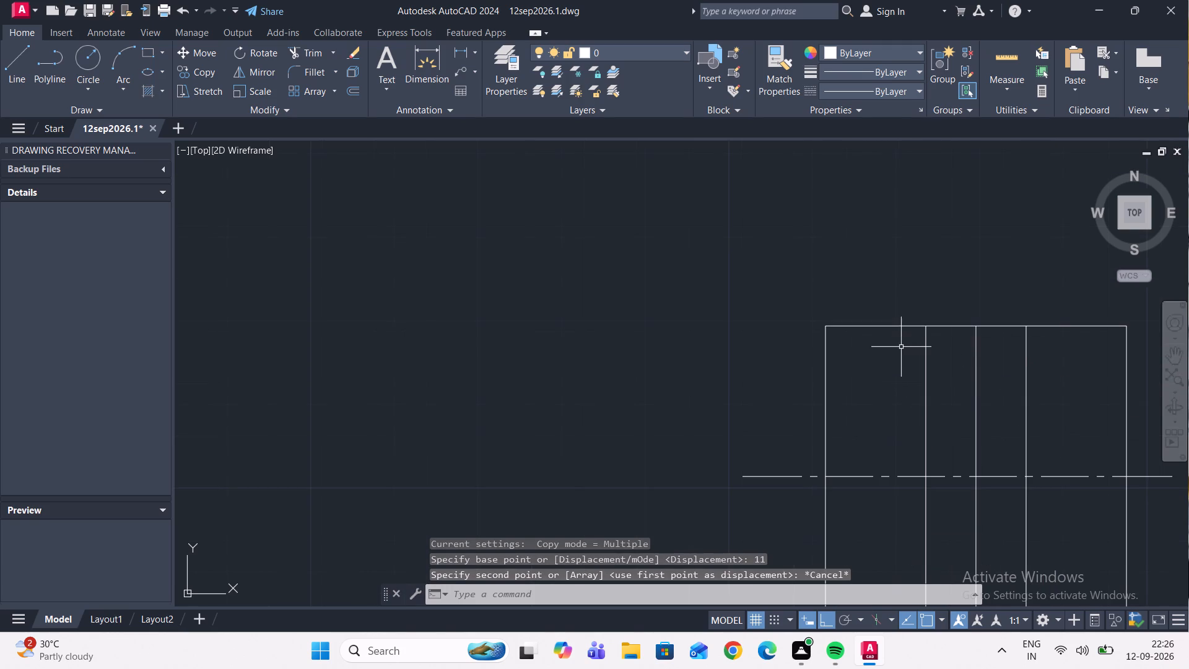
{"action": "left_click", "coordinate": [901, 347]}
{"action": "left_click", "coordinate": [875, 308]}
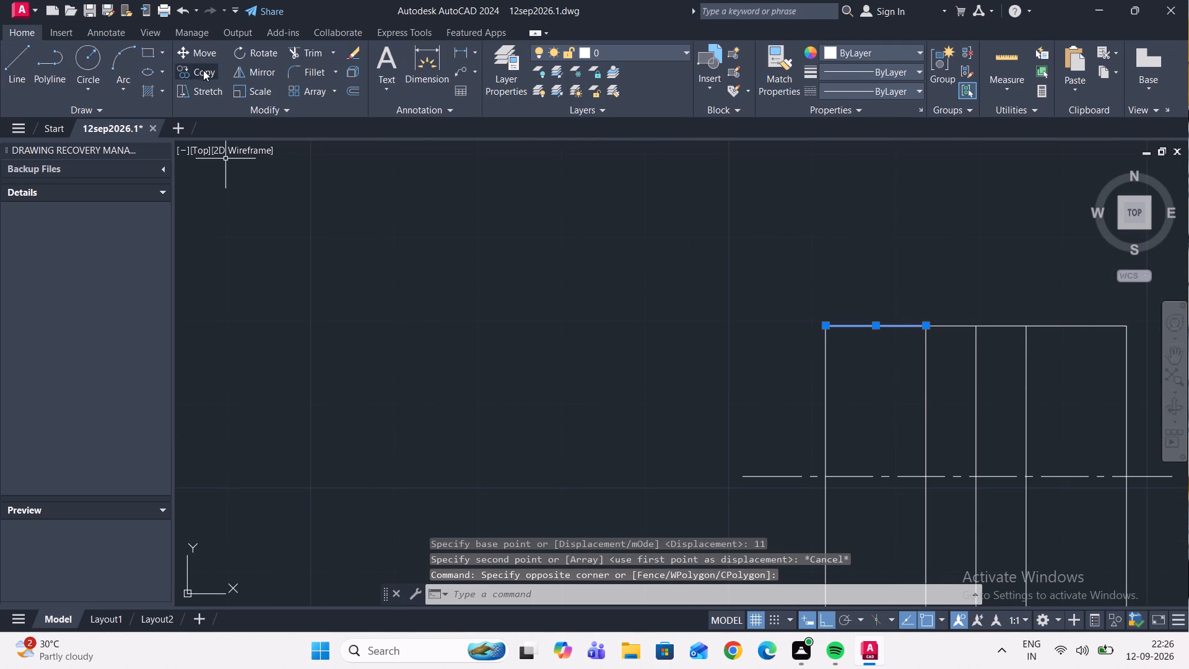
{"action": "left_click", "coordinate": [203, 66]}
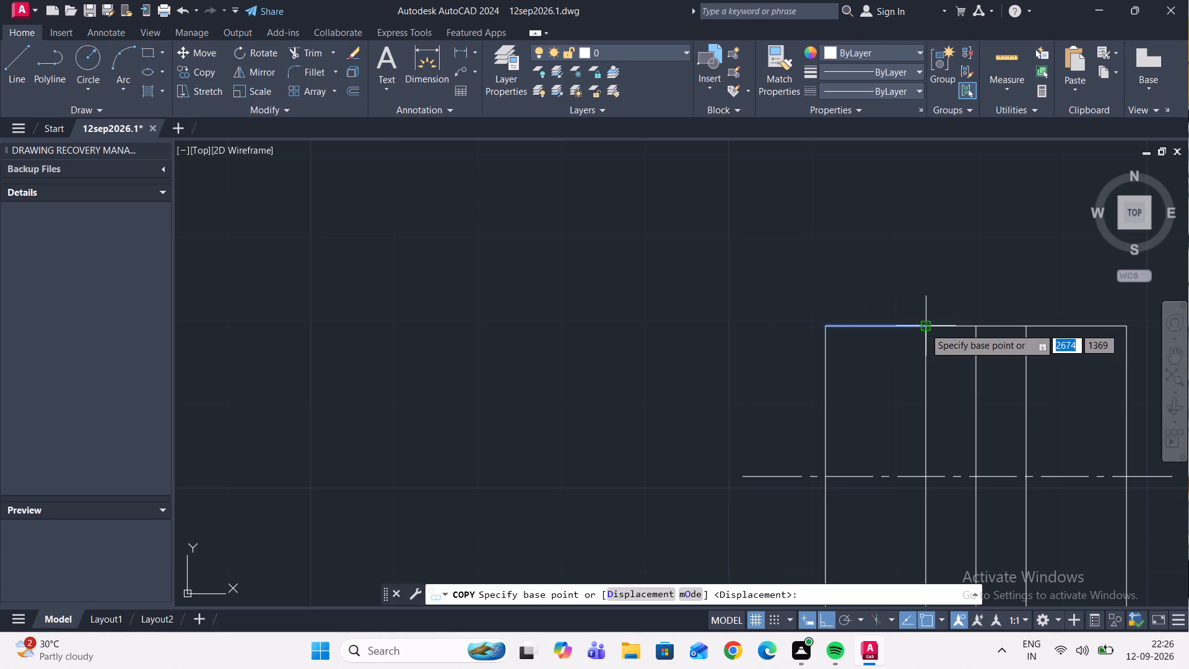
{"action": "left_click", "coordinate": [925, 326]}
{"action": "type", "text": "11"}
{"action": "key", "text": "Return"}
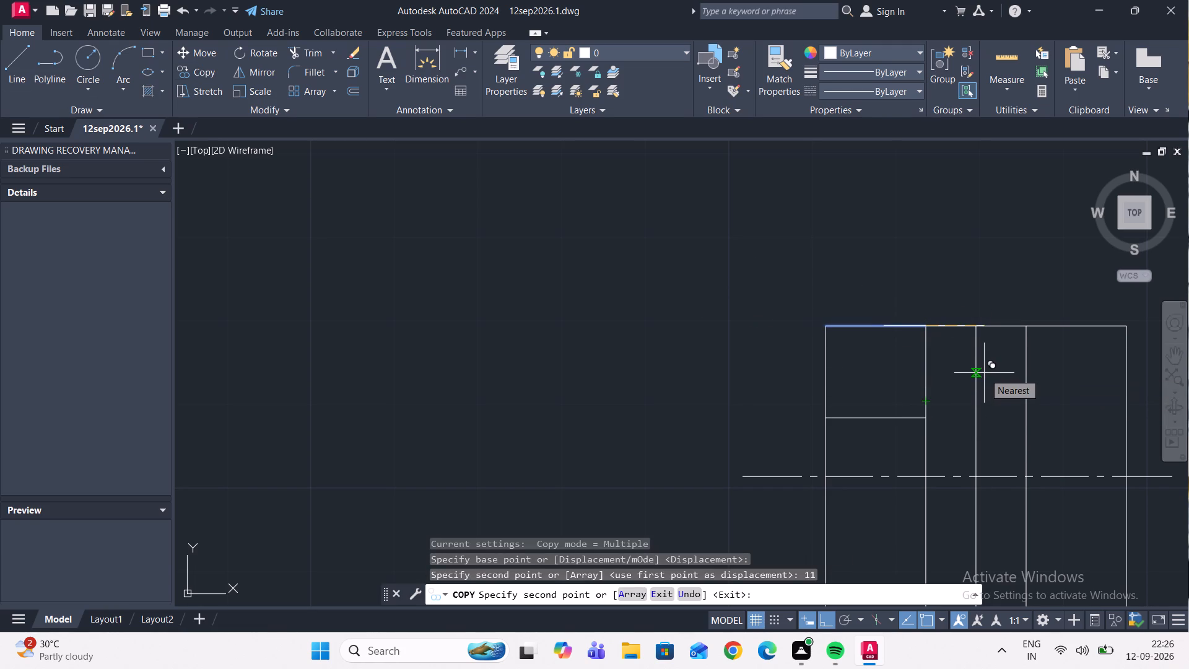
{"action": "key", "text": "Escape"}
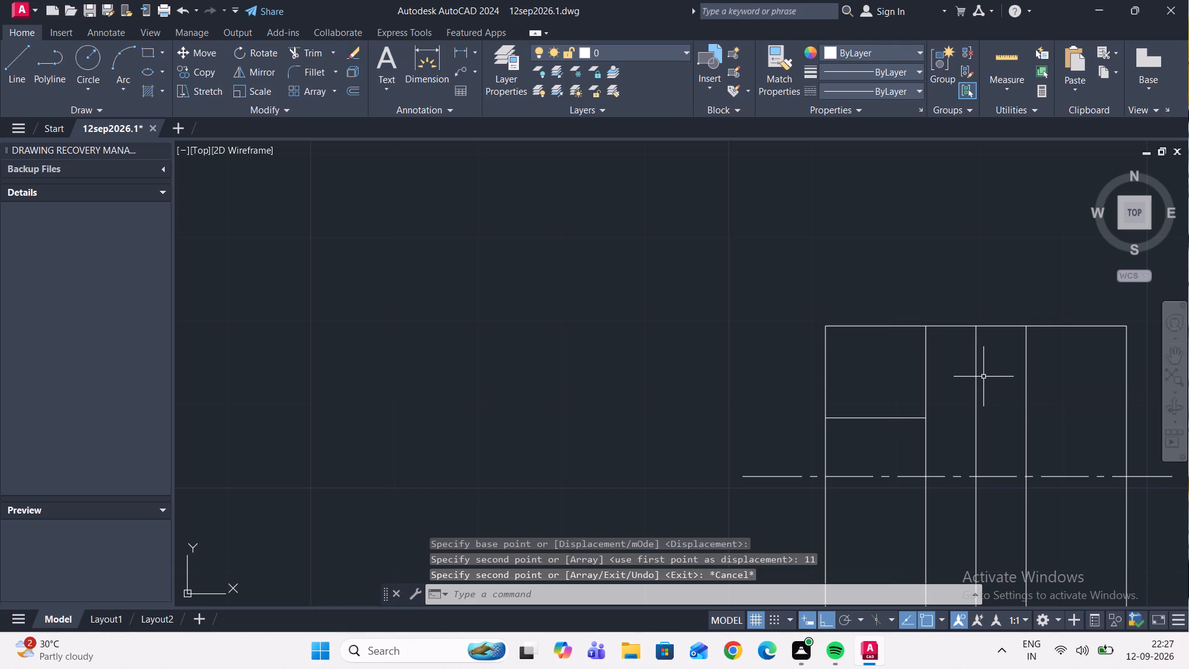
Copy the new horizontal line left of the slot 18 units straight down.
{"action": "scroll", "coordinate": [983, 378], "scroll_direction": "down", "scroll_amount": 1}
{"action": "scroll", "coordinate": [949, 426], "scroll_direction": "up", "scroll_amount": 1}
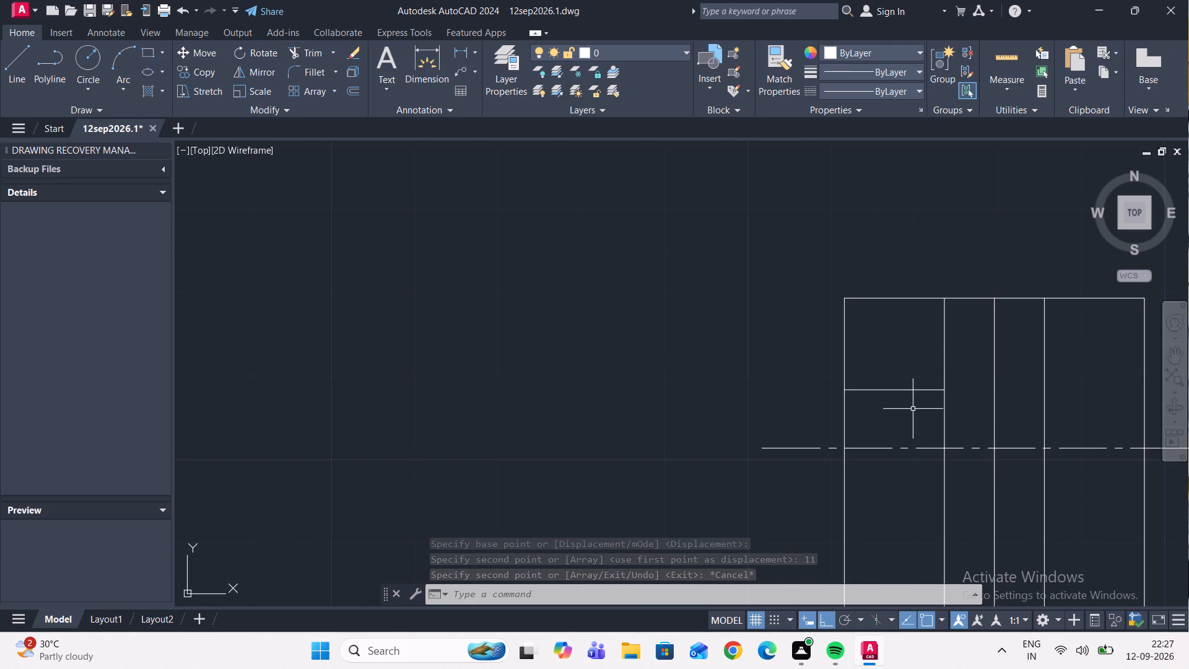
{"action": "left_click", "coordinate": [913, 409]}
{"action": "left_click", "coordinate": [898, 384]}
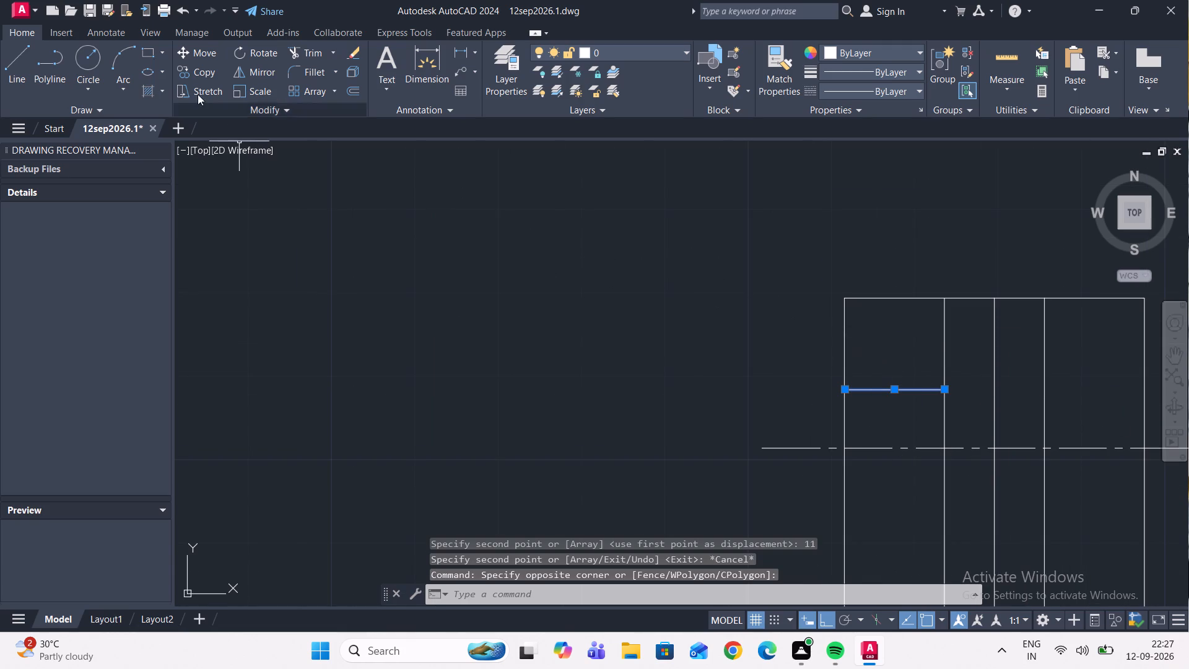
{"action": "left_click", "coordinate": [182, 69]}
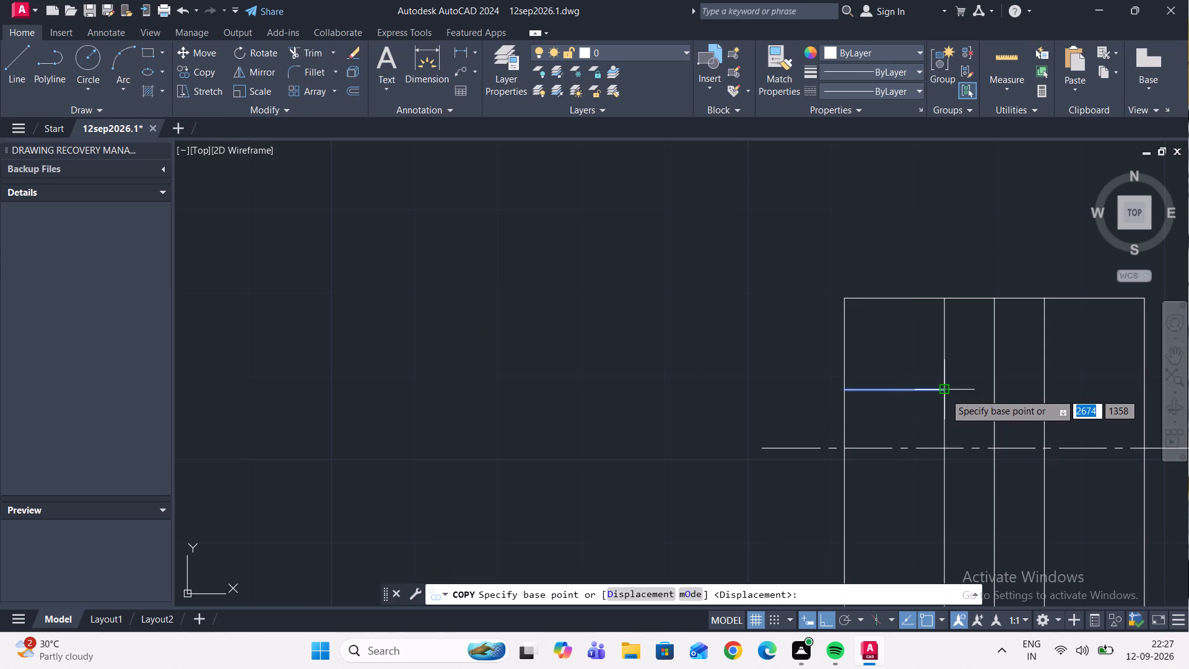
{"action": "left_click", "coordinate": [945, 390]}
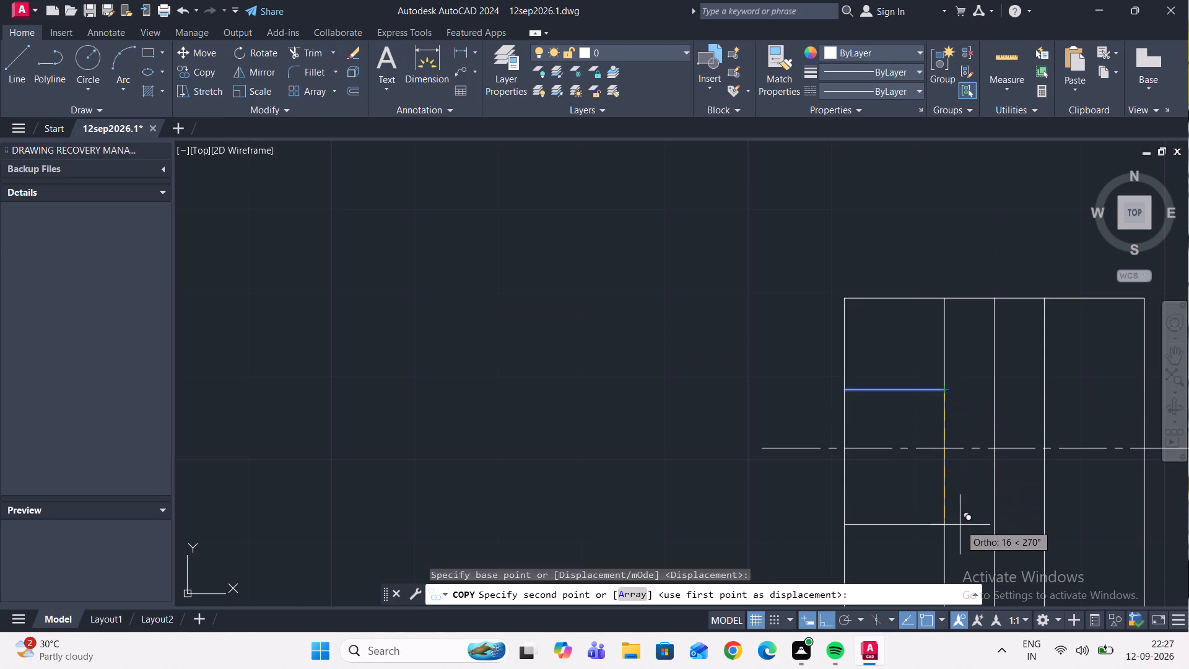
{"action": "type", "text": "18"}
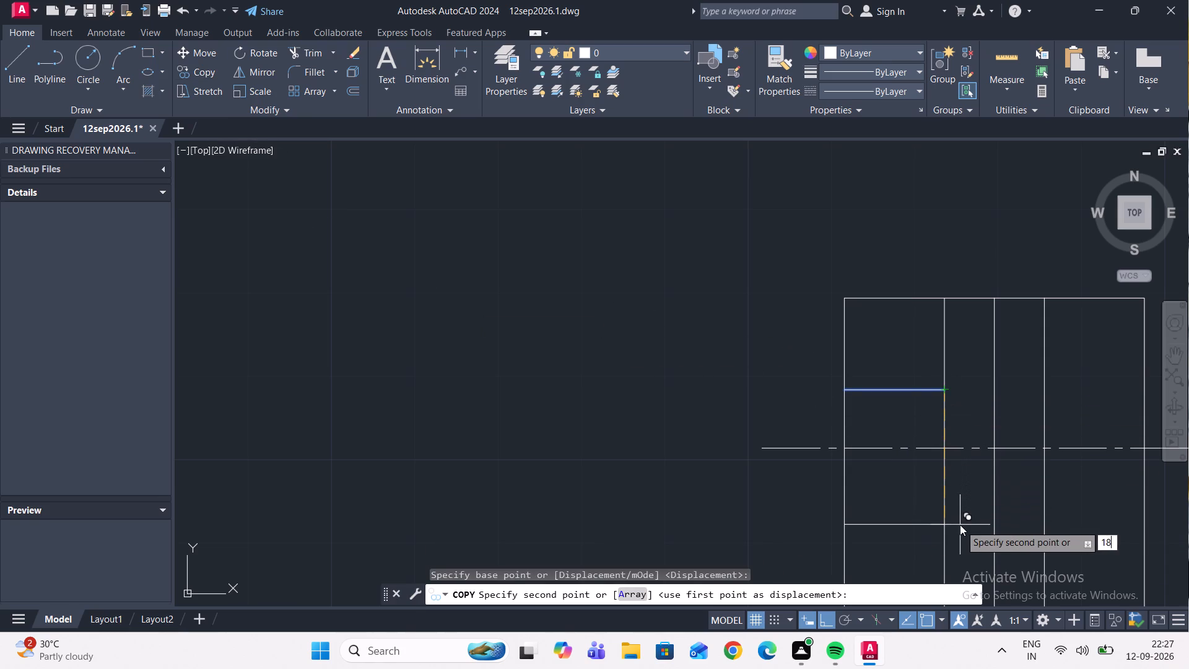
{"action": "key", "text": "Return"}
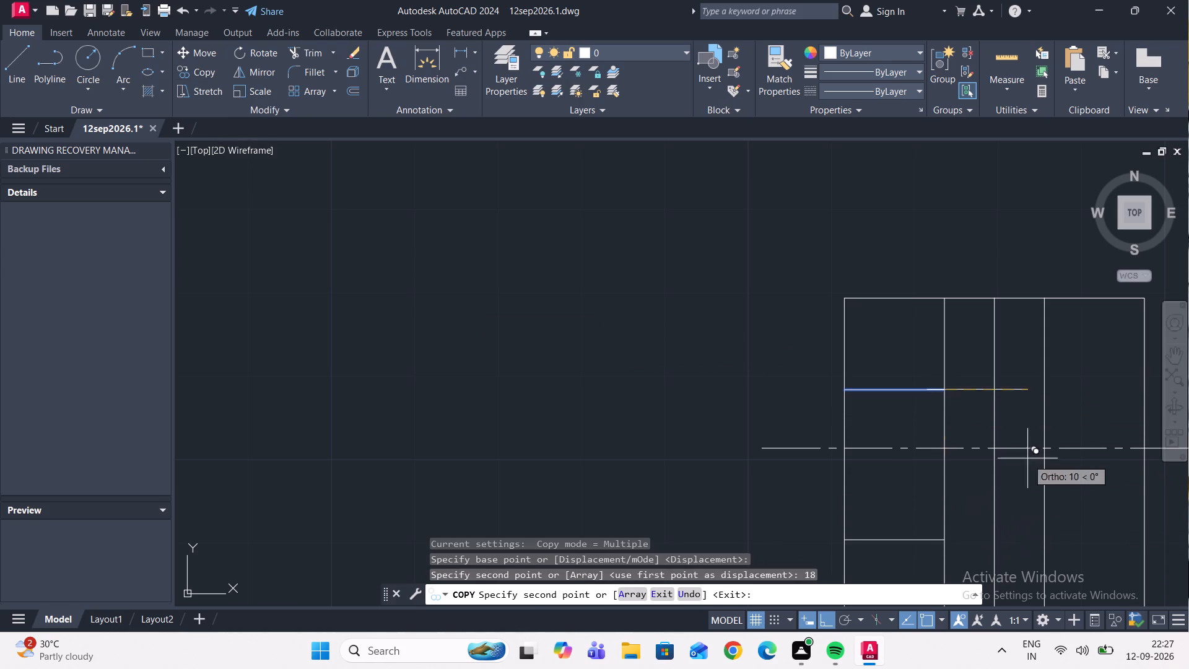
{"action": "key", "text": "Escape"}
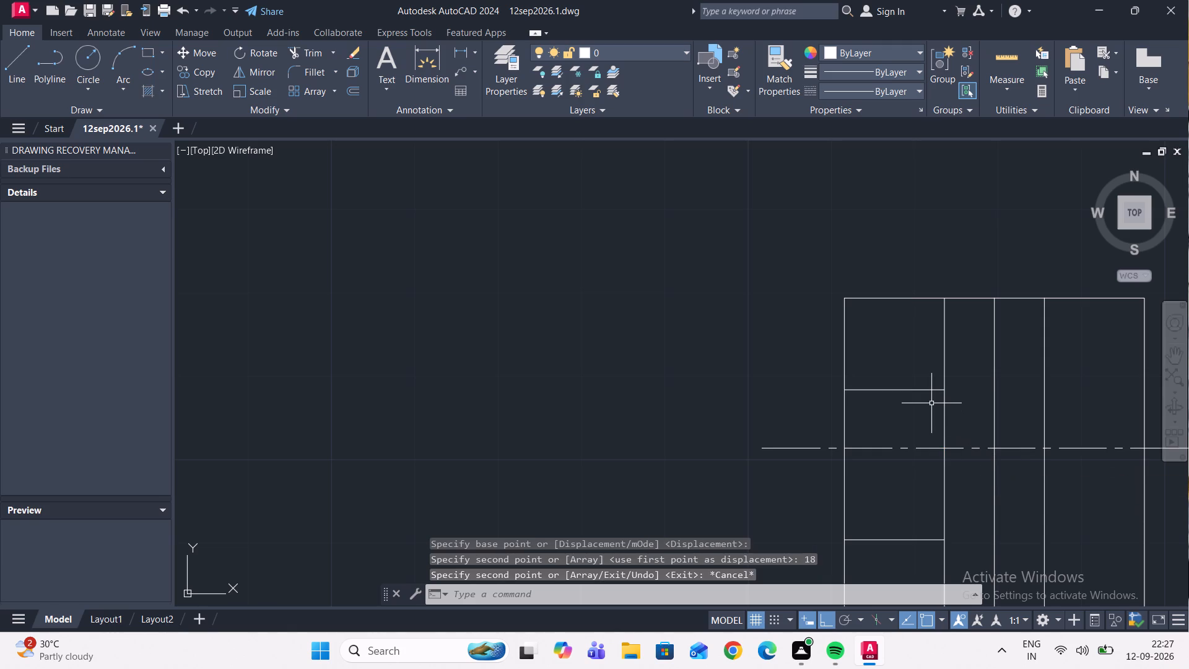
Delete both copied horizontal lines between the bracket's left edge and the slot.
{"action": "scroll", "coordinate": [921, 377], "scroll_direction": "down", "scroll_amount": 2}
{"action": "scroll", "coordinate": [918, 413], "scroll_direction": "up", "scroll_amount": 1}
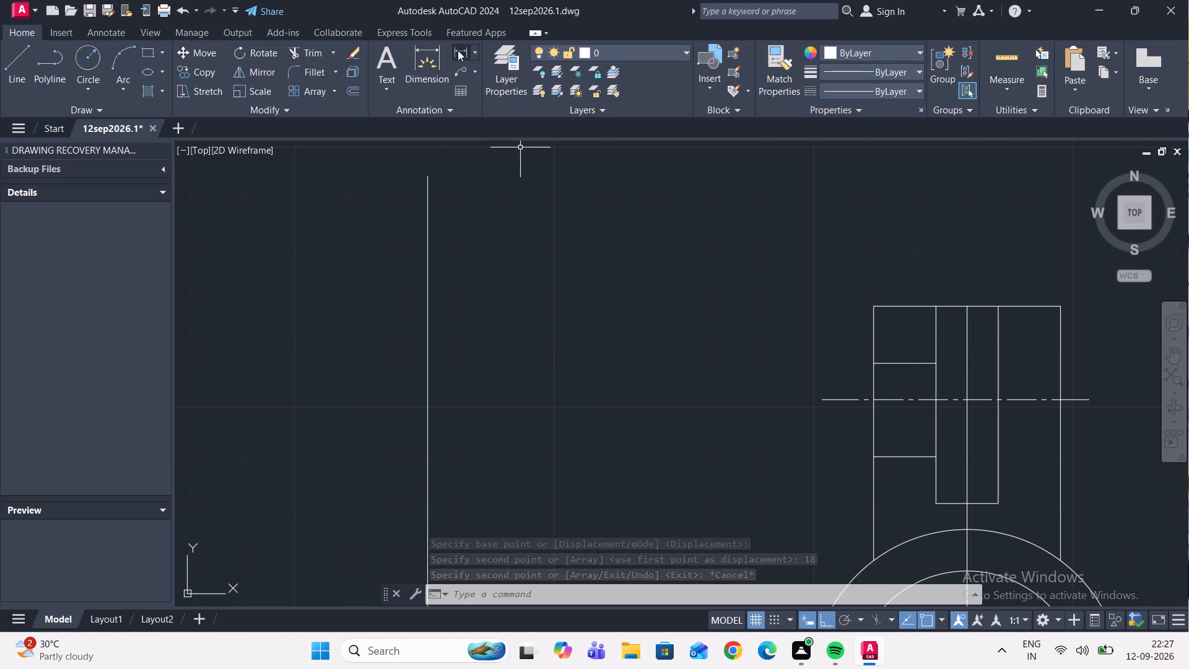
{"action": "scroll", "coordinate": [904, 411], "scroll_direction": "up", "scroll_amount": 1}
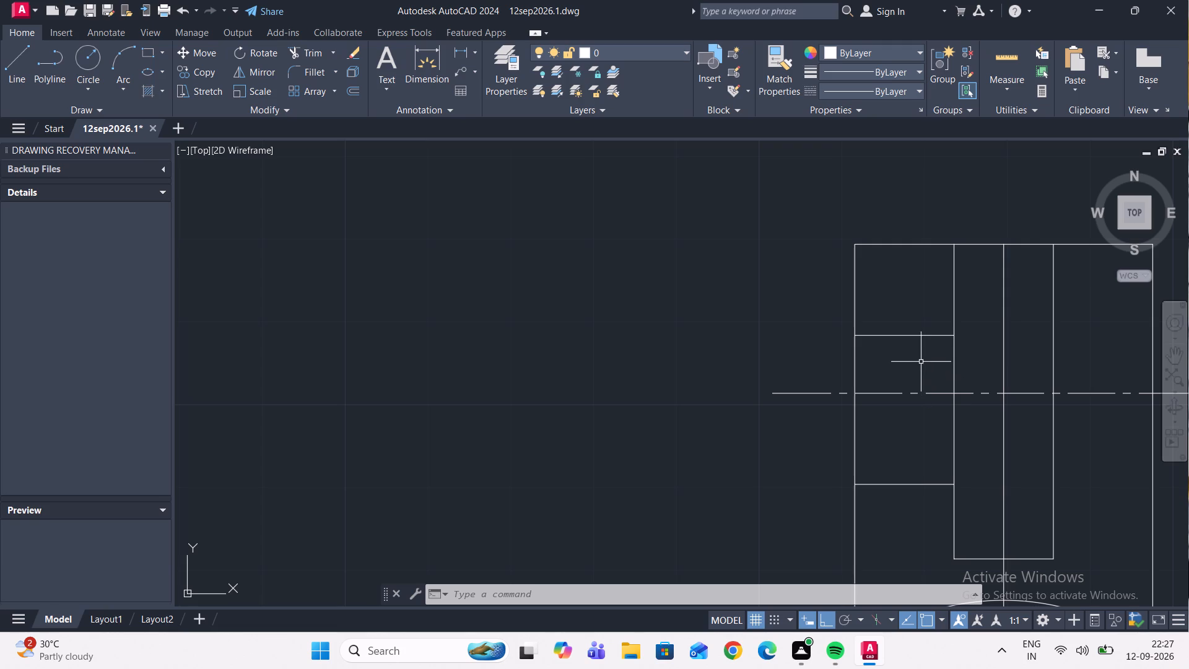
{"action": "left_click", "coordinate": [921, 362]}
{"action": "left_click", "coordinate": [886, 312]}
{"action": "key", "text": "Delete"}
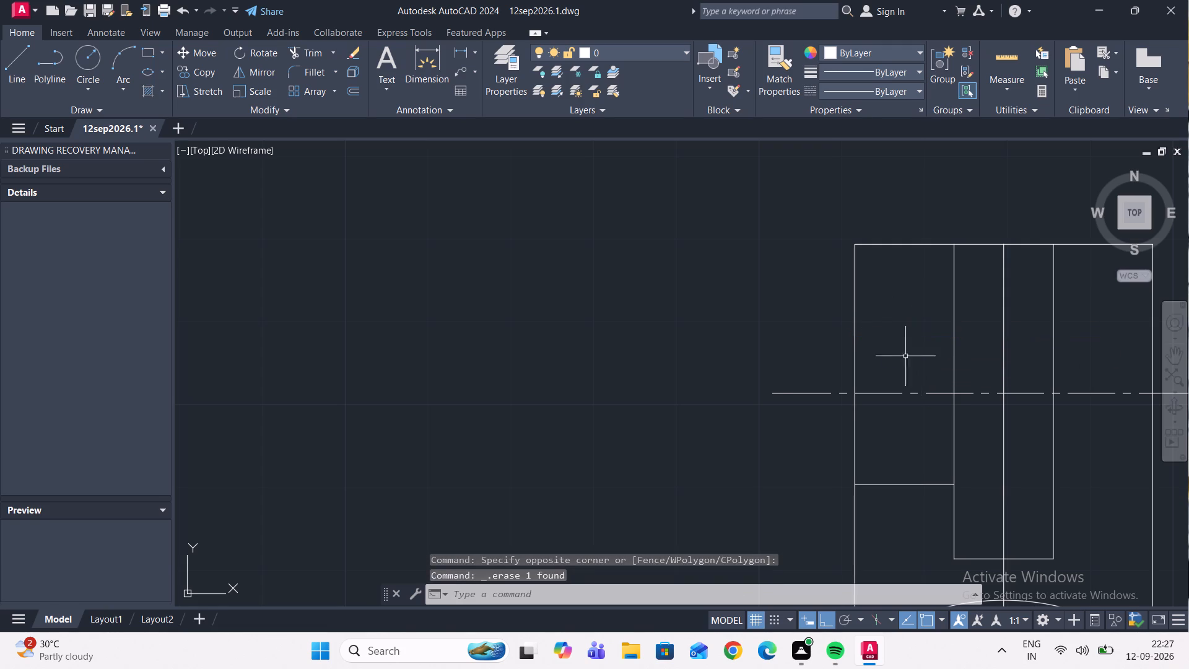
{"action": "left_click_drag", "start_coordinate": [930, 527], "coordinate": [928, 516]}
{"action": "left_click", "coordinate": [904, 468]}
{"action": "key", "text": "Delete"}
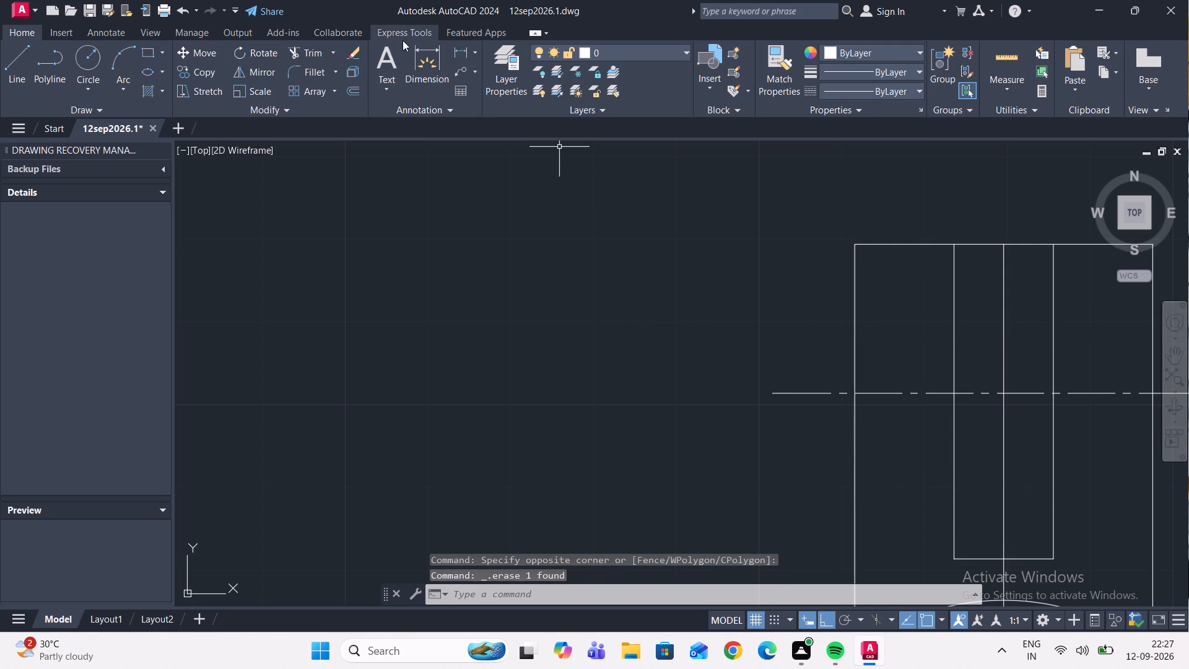
Draw a horizontal line along the centre line from the slot's left side to the bracket's left edge.
{"action": "left_click", "coordinate": [19, 67]}
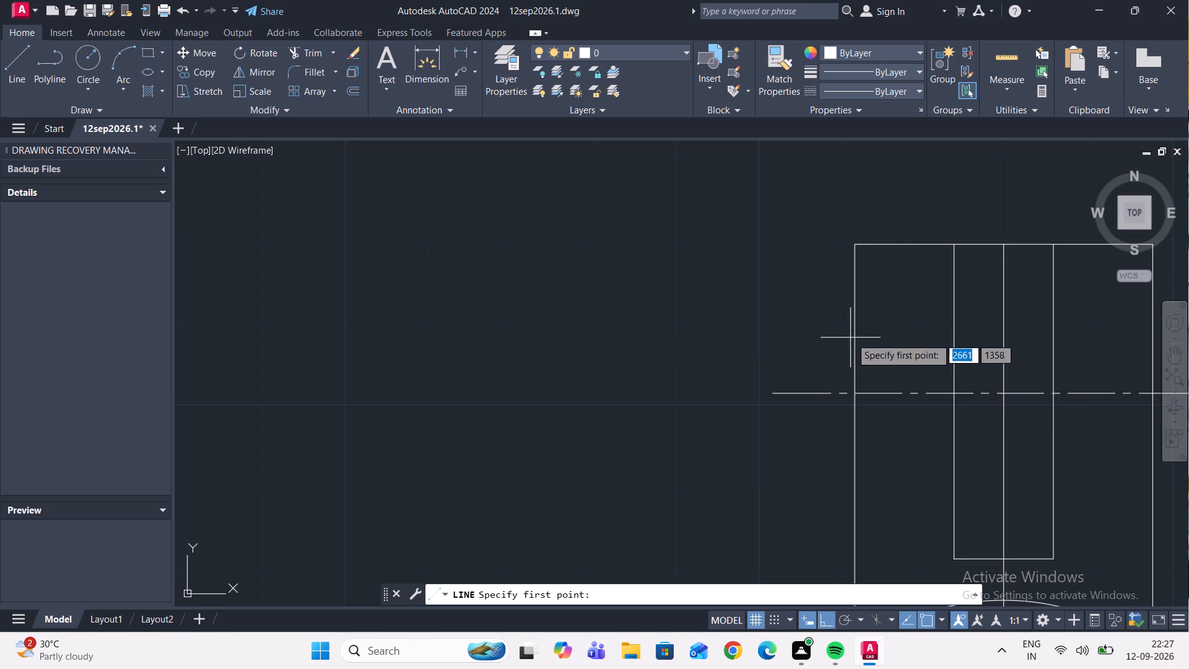
{"action": "left_click", "coordinate": [953, 390]}
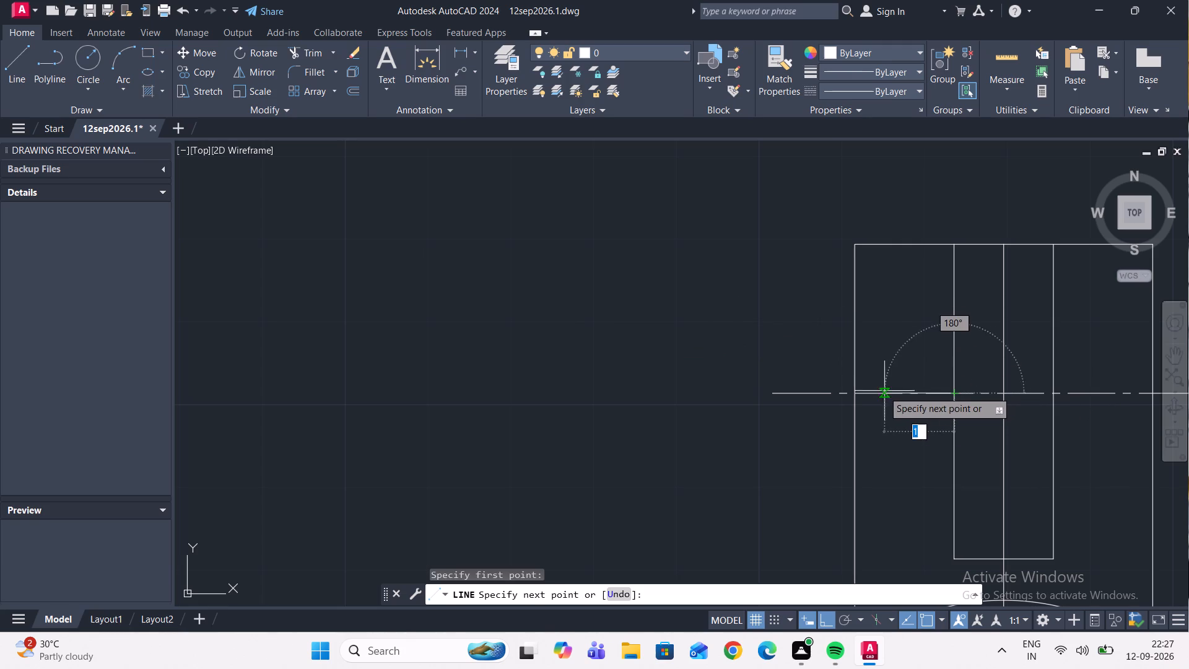
{"action": "left_click", "coordinate": [855, 394]}
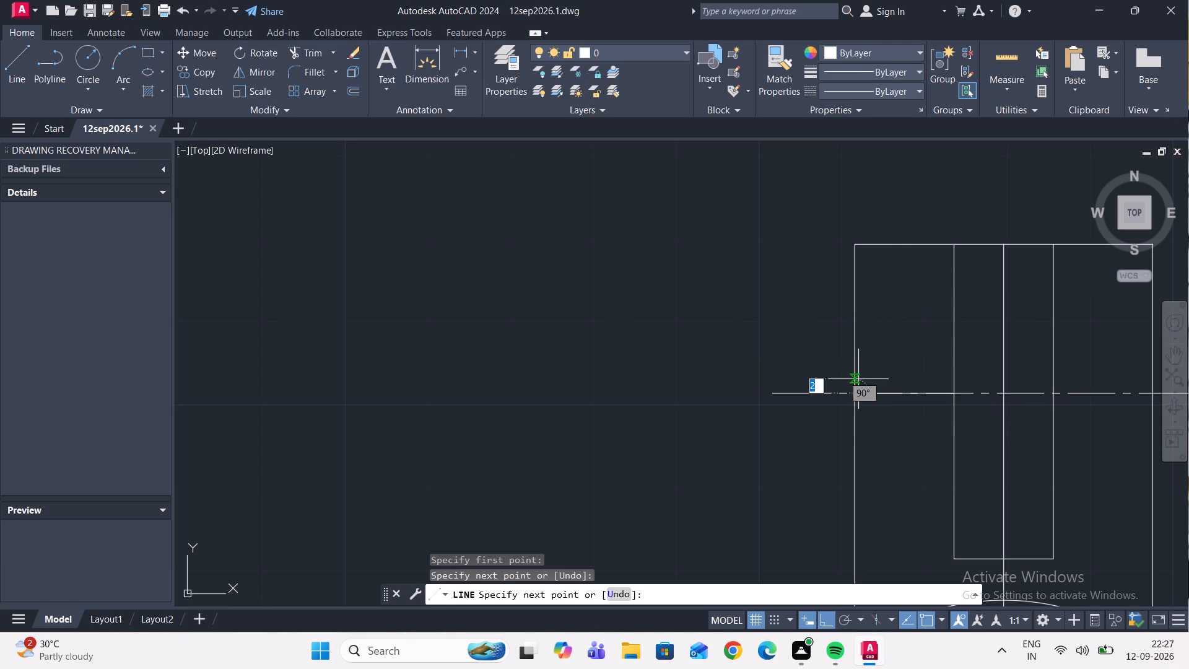
{"action": "key", "text": "Escape"}
Copy the line on the centre line left of the slot 9 units up and 9 units down.
{"action": "left_click", "coordinate": [910, 395]}
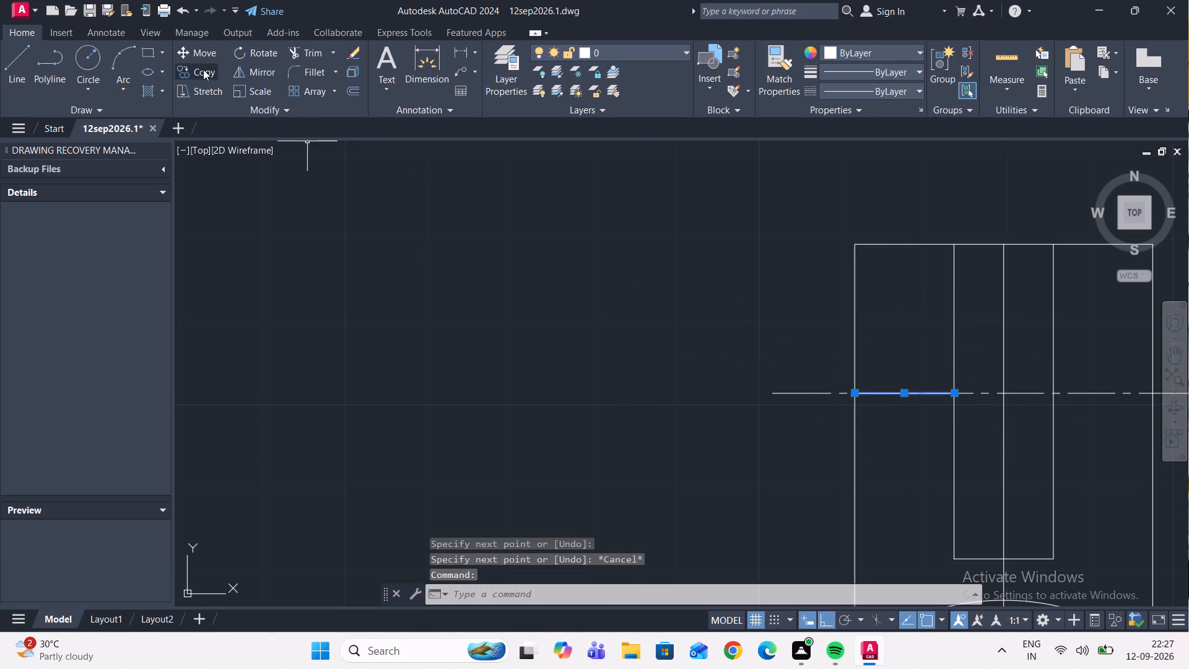
{"action": "left_click", "coordinate": [203, 69]}
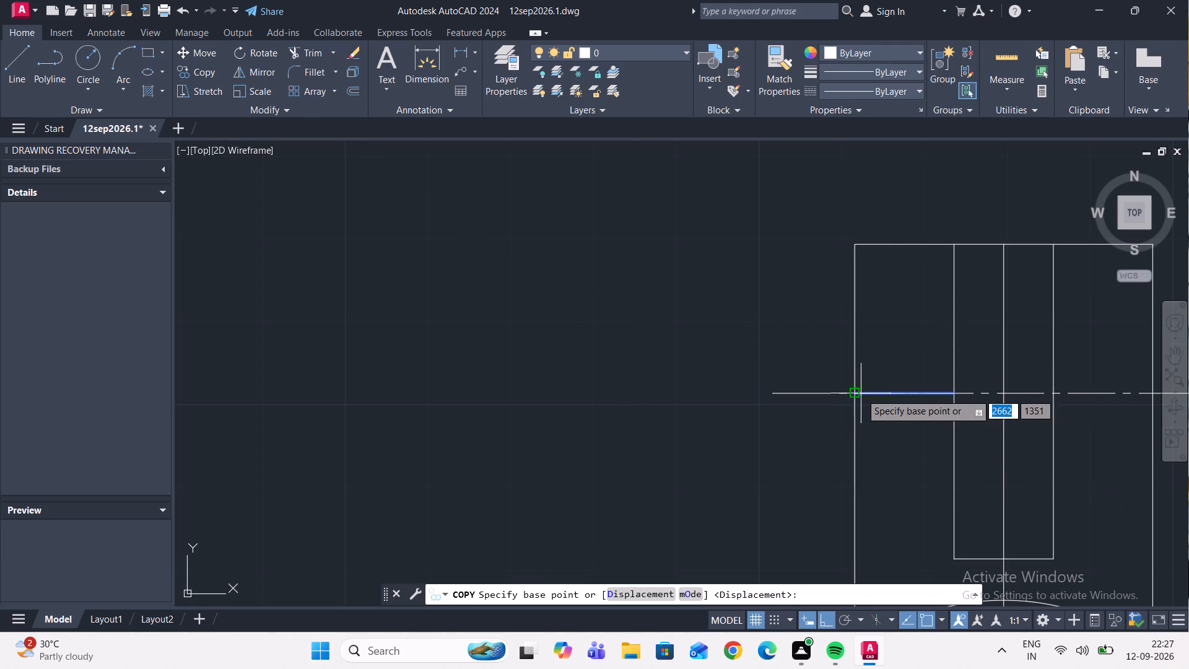
{"action": "left_click", "coordinate": [853, 393]}
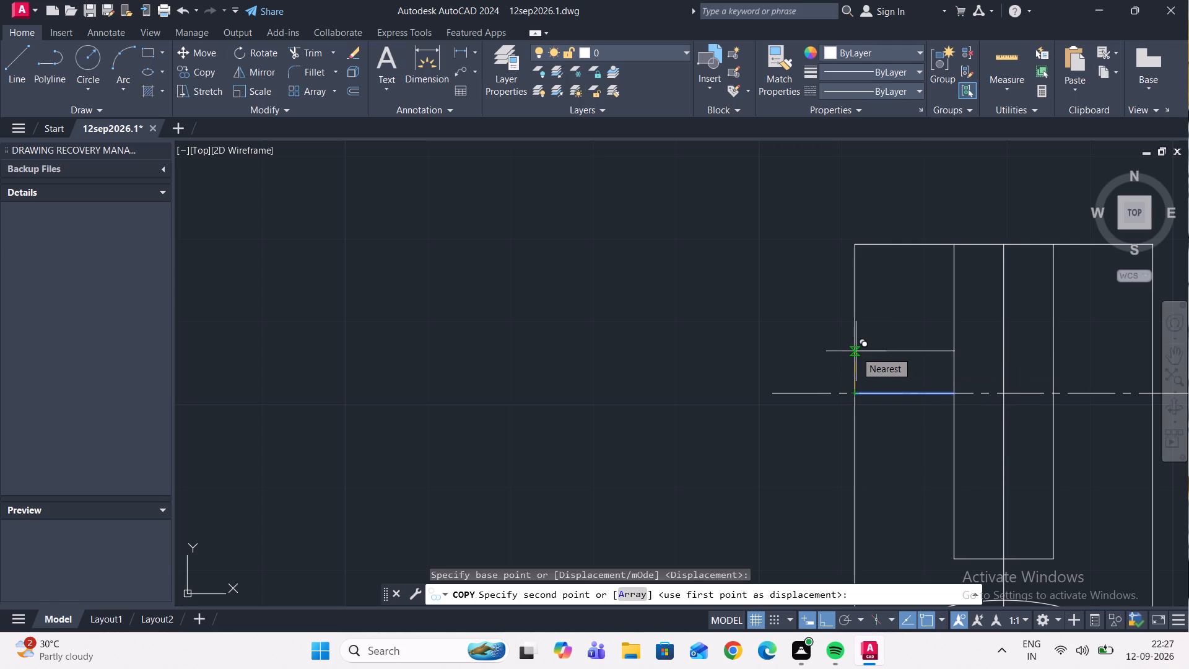
{"action": "key", "text": "9"}
{"action": "key", "text": "Return"}
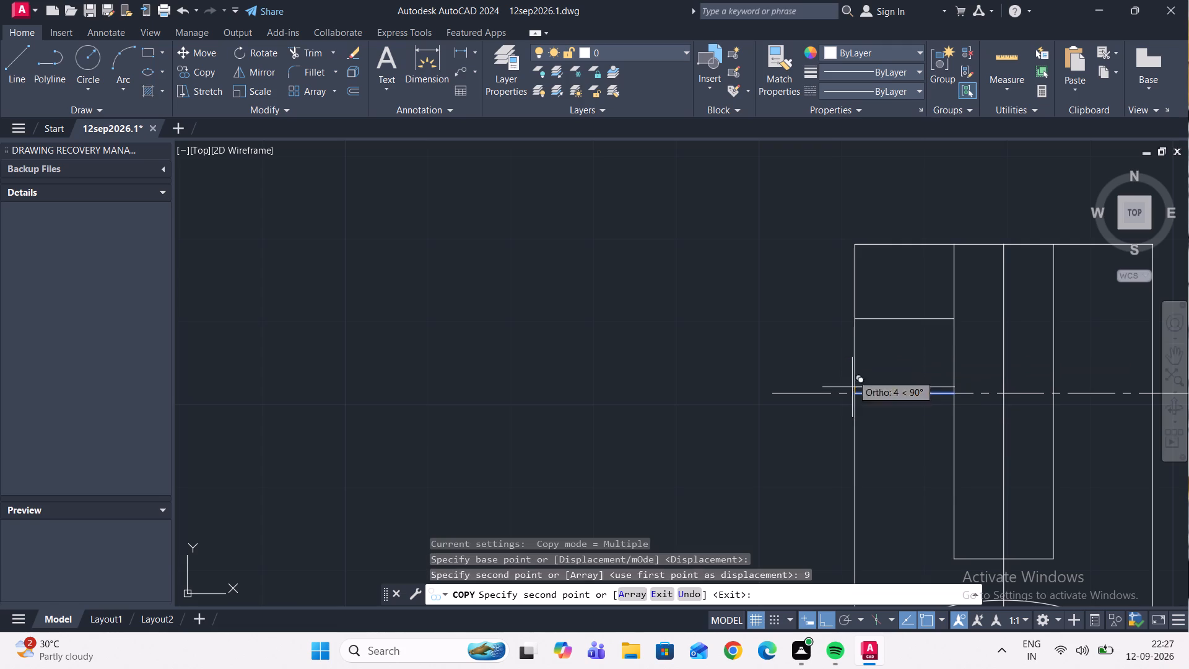
{"action": "key", "text": "9"}
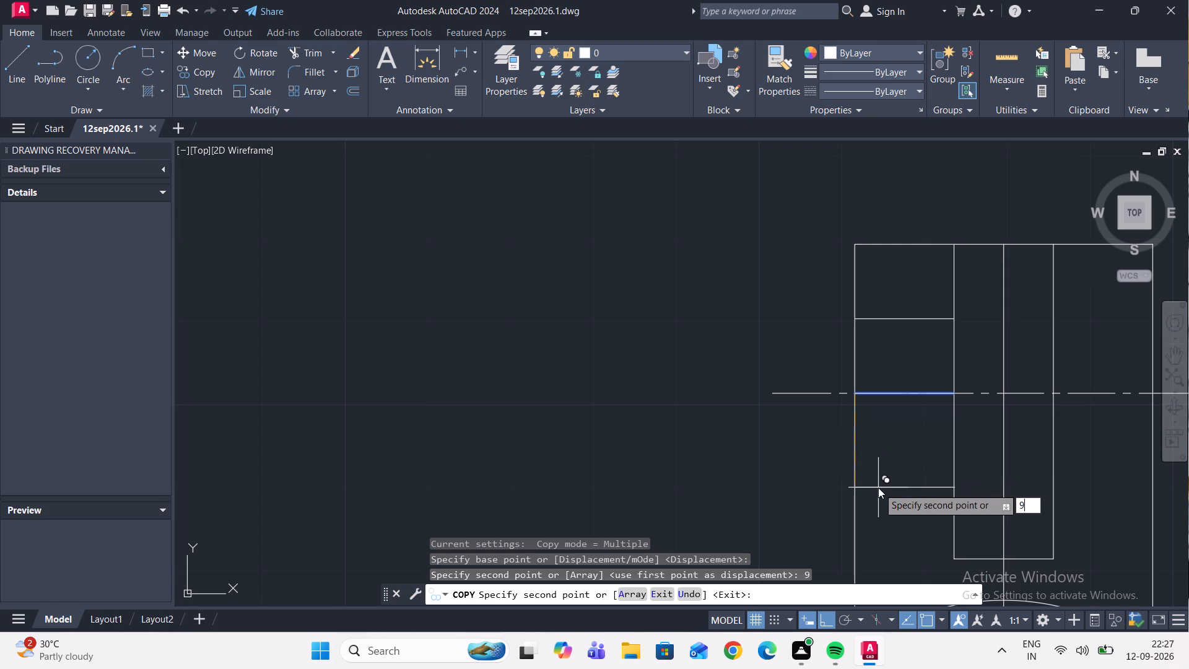
{"action": "key", "text": "Return"}
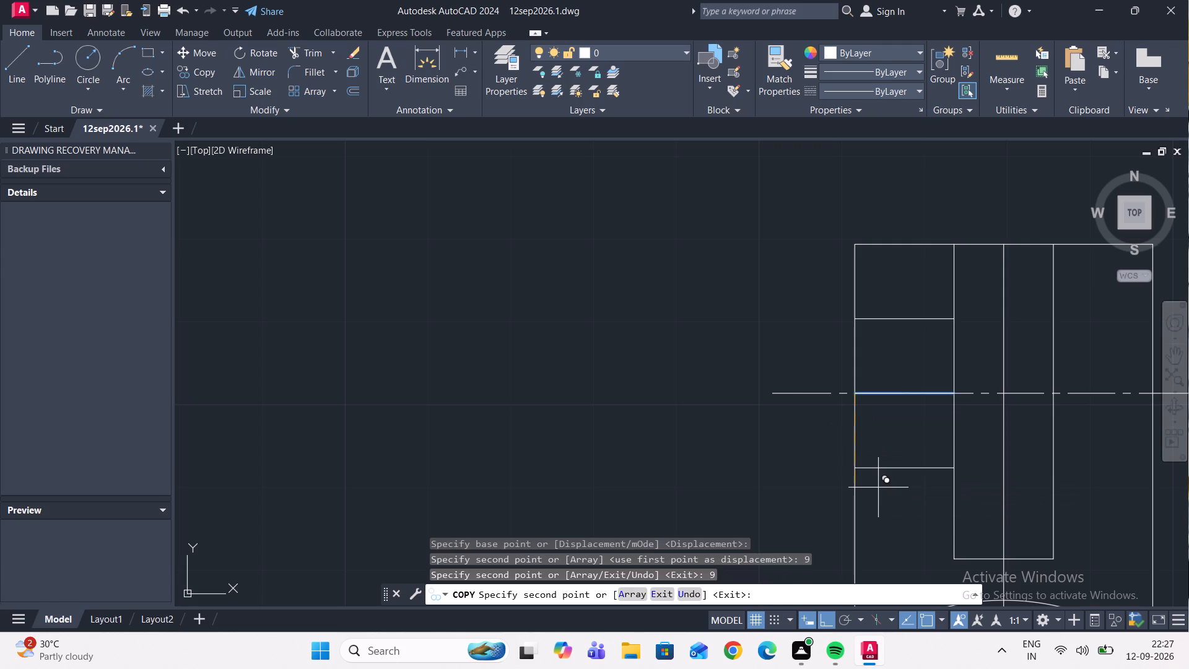
{"action": "key", "text": "Escape"}
Delete the original solid line lying on the centre line left of the slot.
{"action": "scroll", "coordinate": [914, 411], "scroll_direction": "down", "scroll_amount": 1}
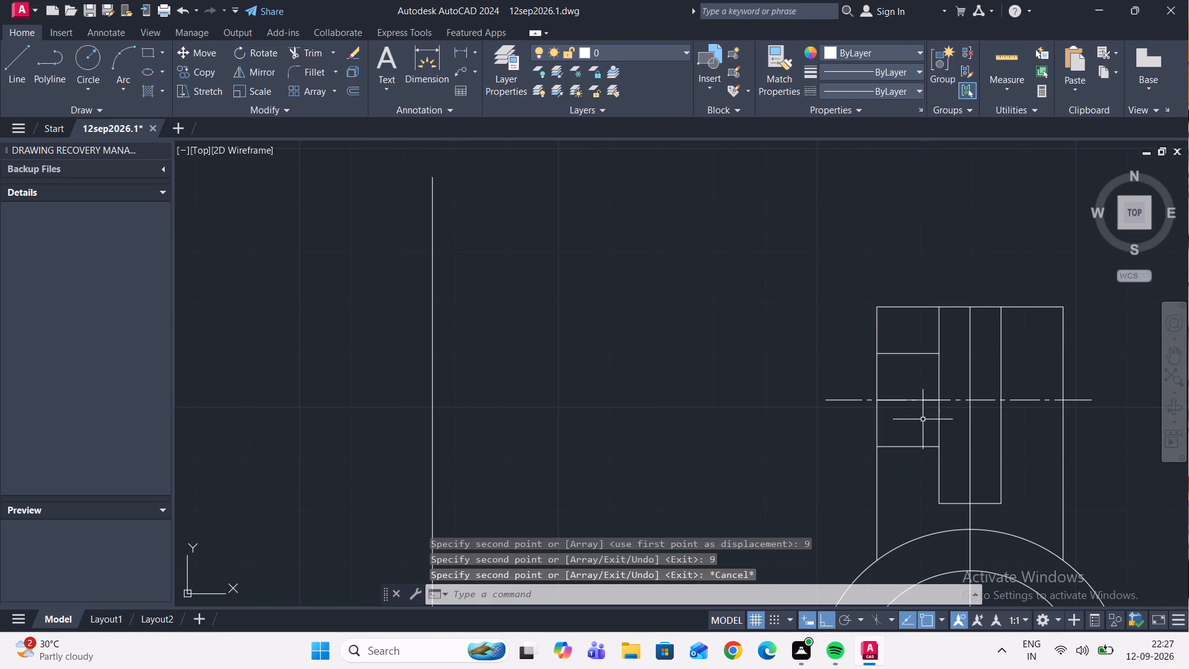
{"action": "left_click", "coordinate": [908, 401]}
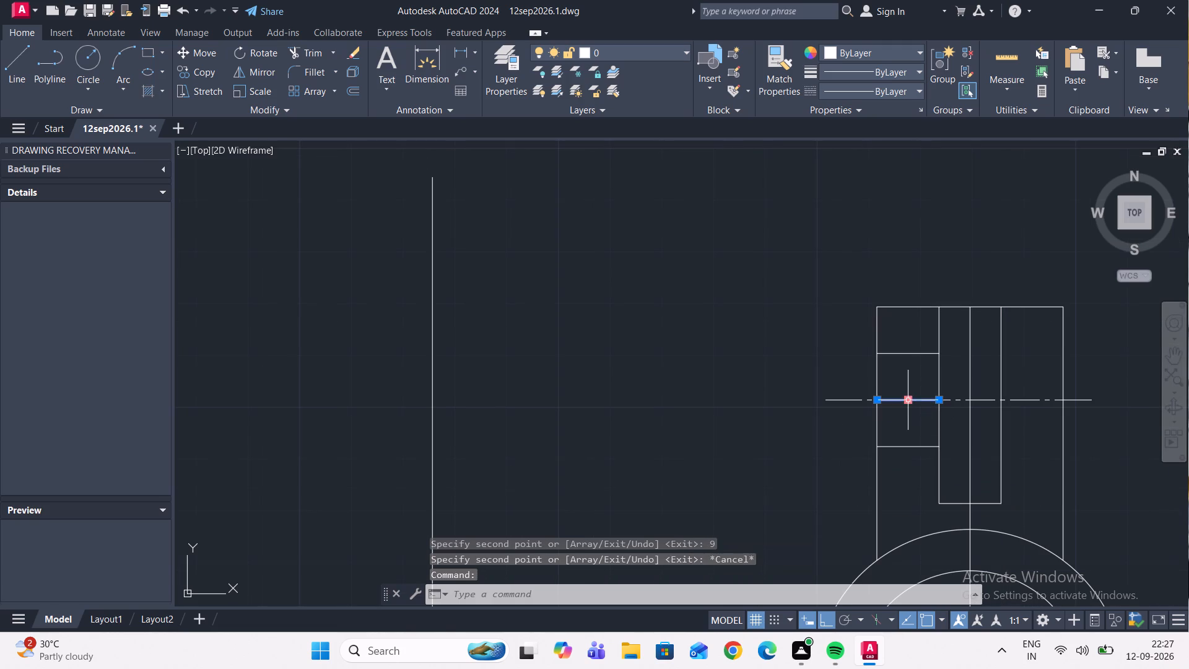
{"action": "key", "text": "Delete"}
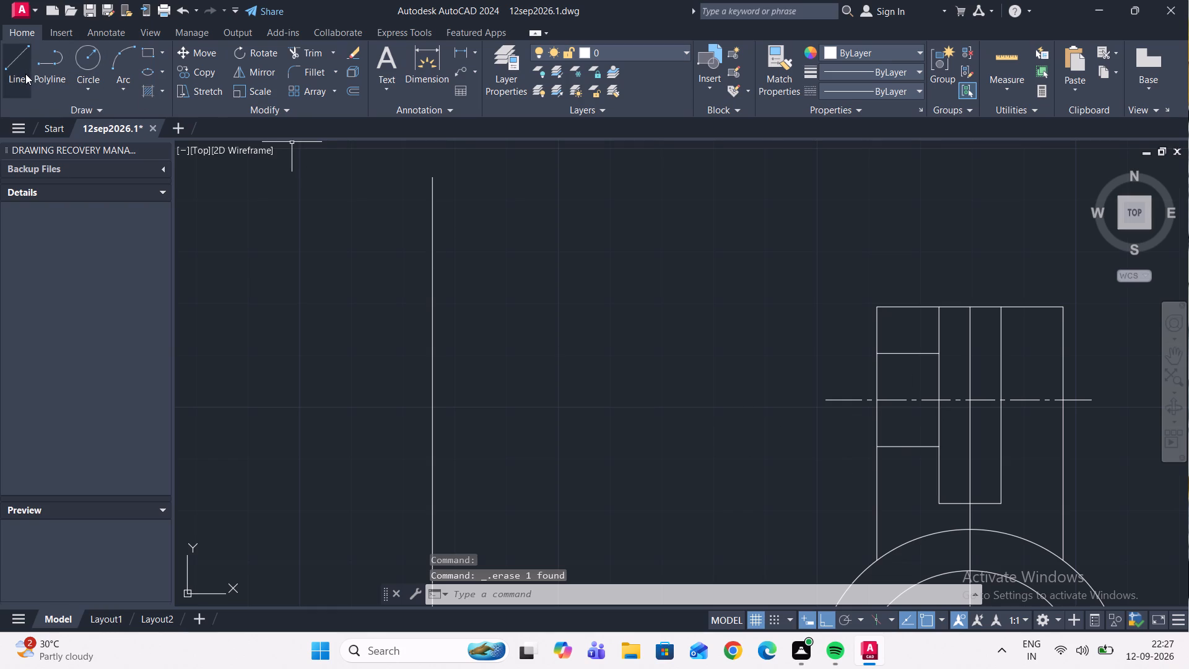
Draw a horizontal line along the centre line from the slot's right side to the bracket's right edge.
{"action": "left_click", "coordinate": [25, 74]}
{"action": "scroll", "coordinate": [975, 410], "scroll_direction": "up", "scroll_amount": 1}
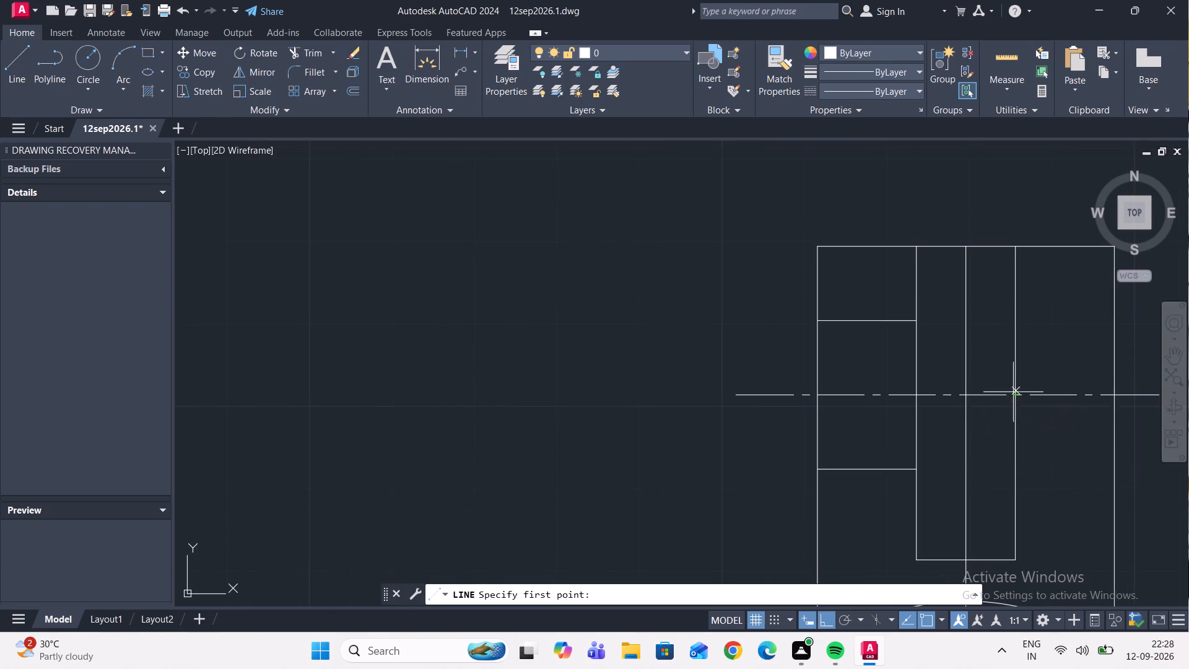
{"action": "left_click", "coordinate": [1013, 395]}
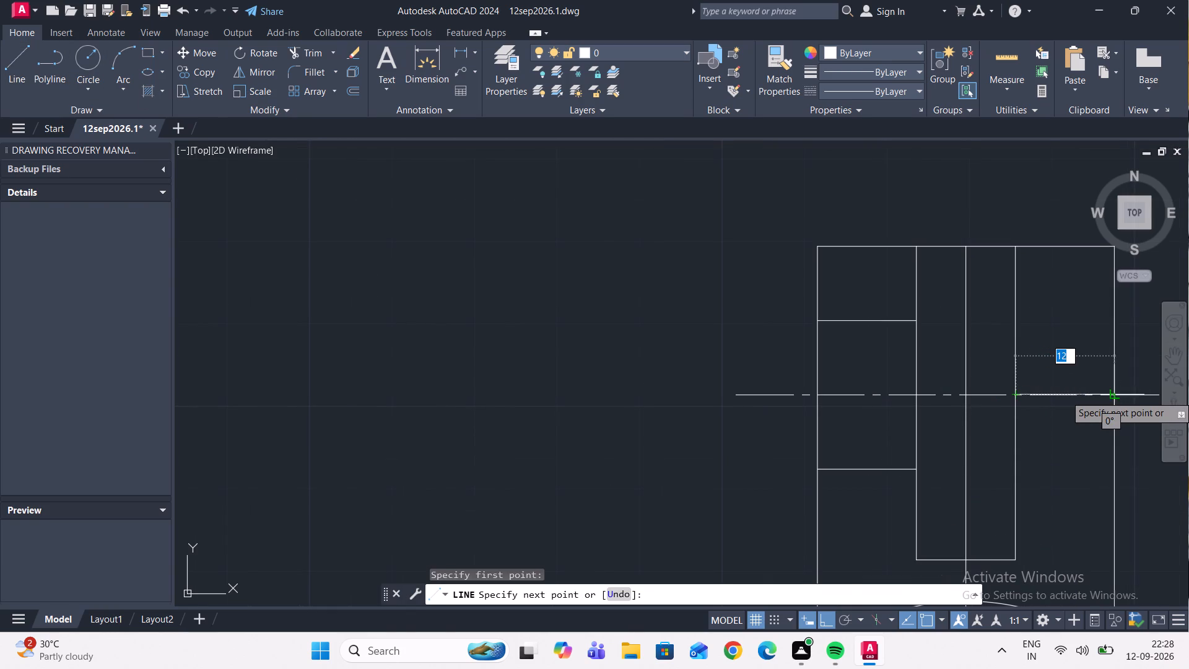
{"action": "left_click", "coordinate": [1115, 394]}
{"action": "key", "text": "Escape"}
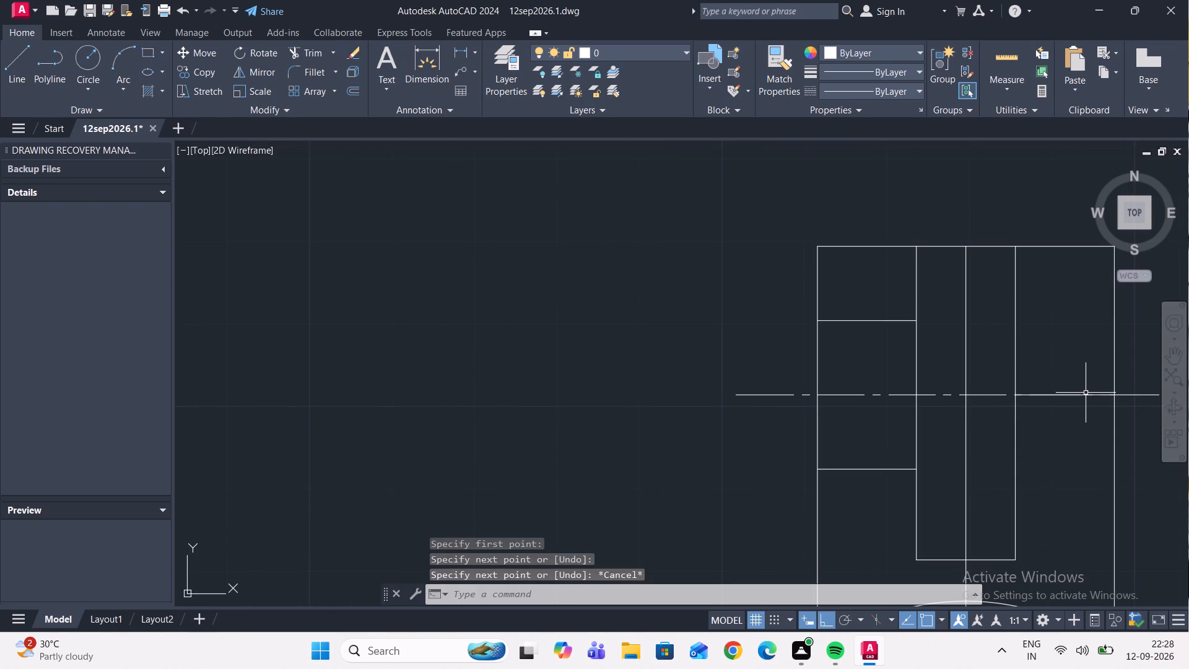
Copy the line on the centre line right of the slot 9 units up and 9 units down.
{"action": "left_click", "coordinate": [1086, 394]}
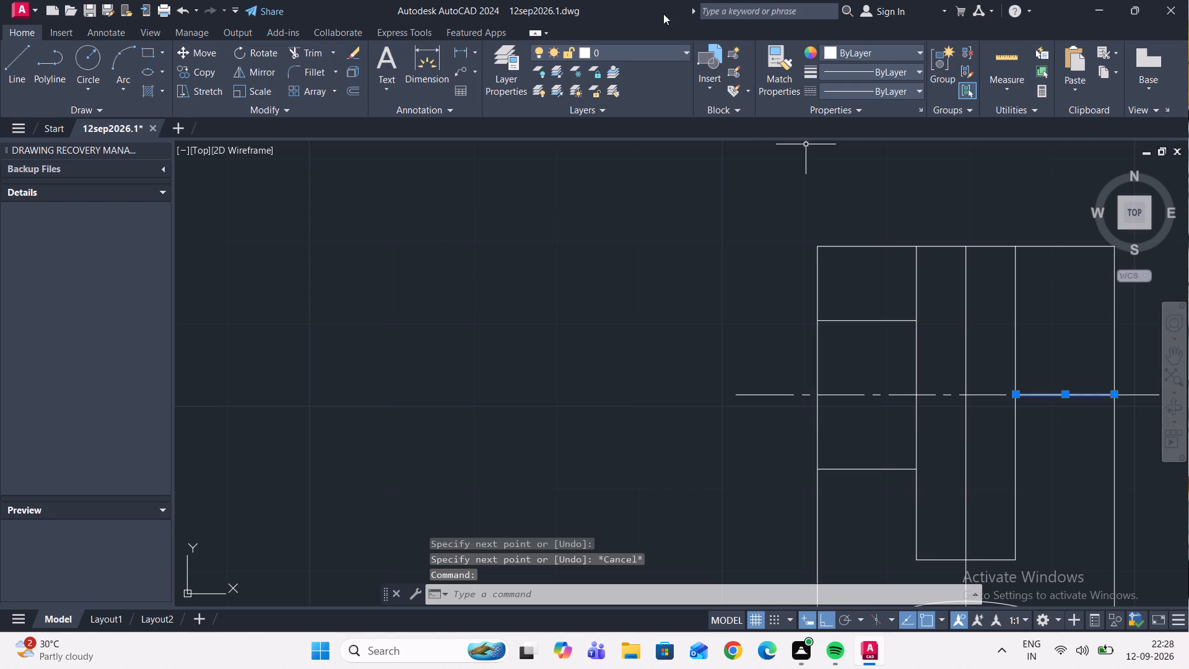
{"action": "left_click", "coordinate": [211, 68]}
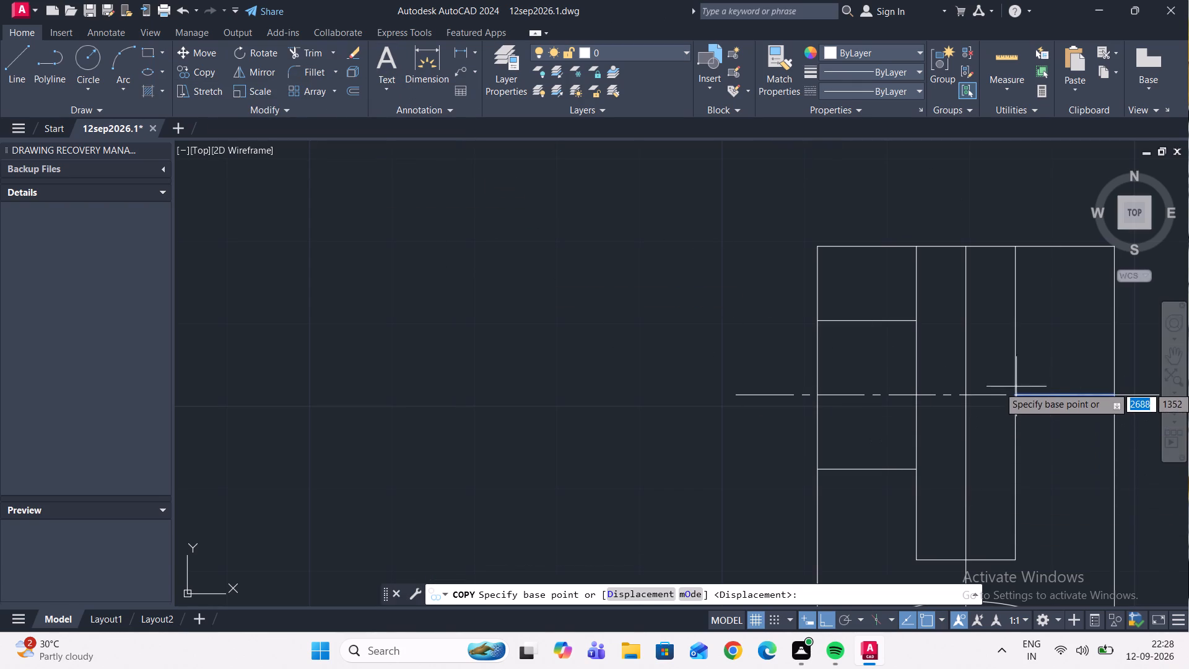
{"action": "scroll", "coordinate": [1013, 404], "scroll_direction": "up", "scroll_amount": 1}
{"action": "left_click", "coordinate": [1019, 393]}
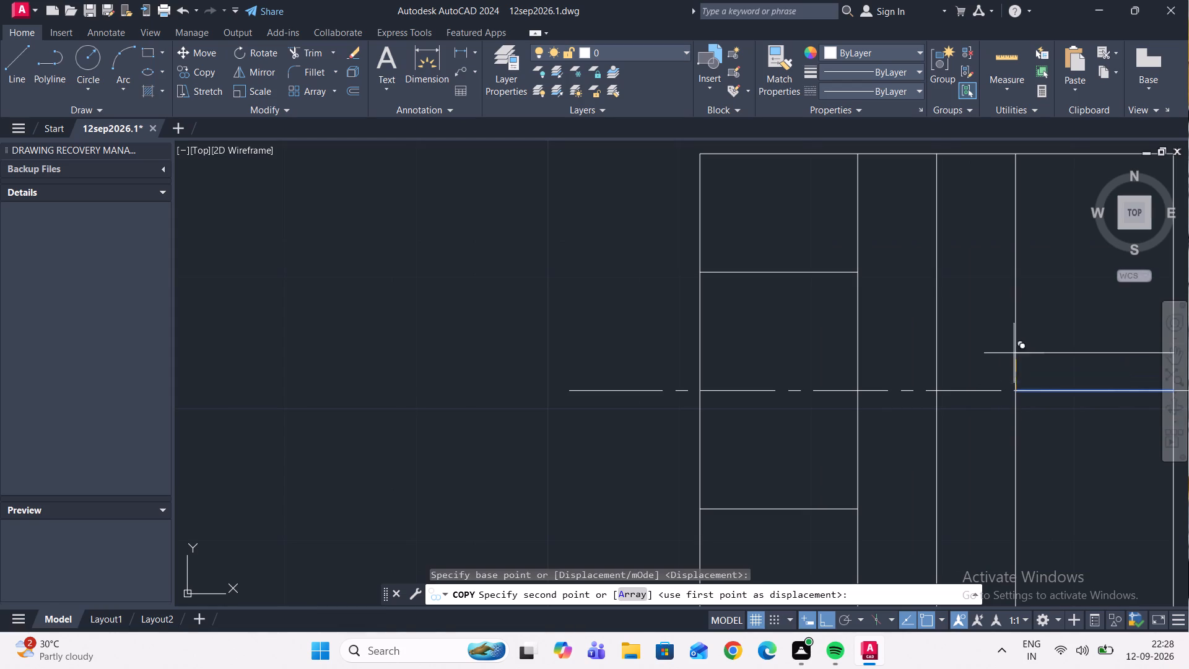
{"action": "key", "text": "9"}
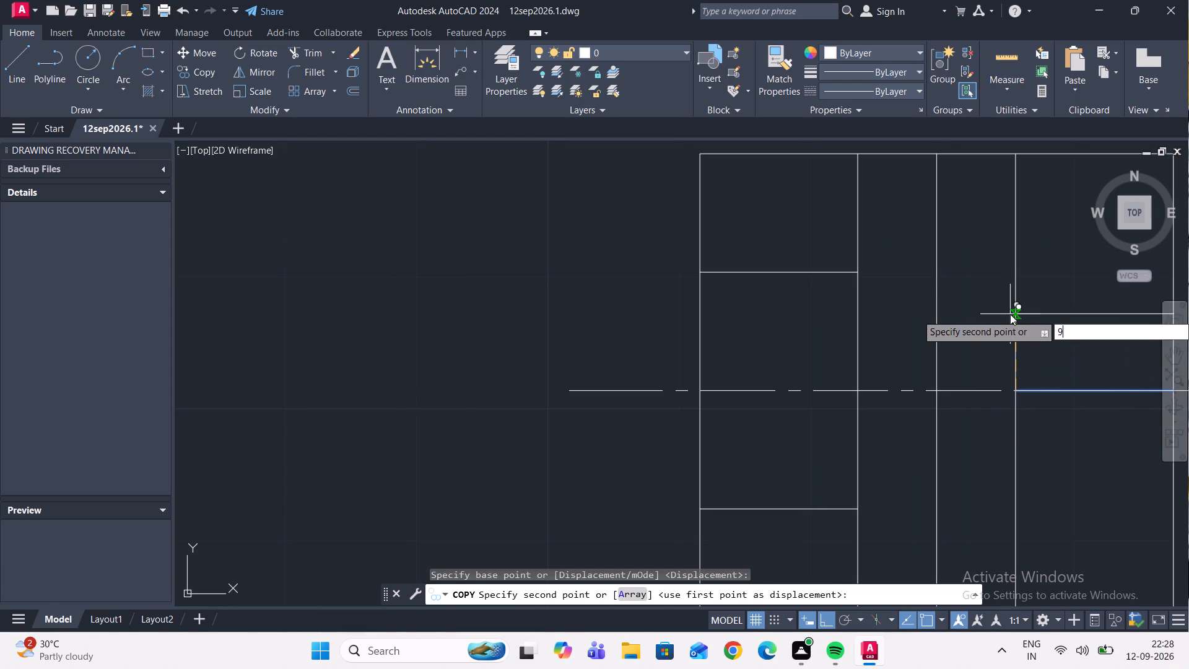
{"action": "key", "text": "Return"}
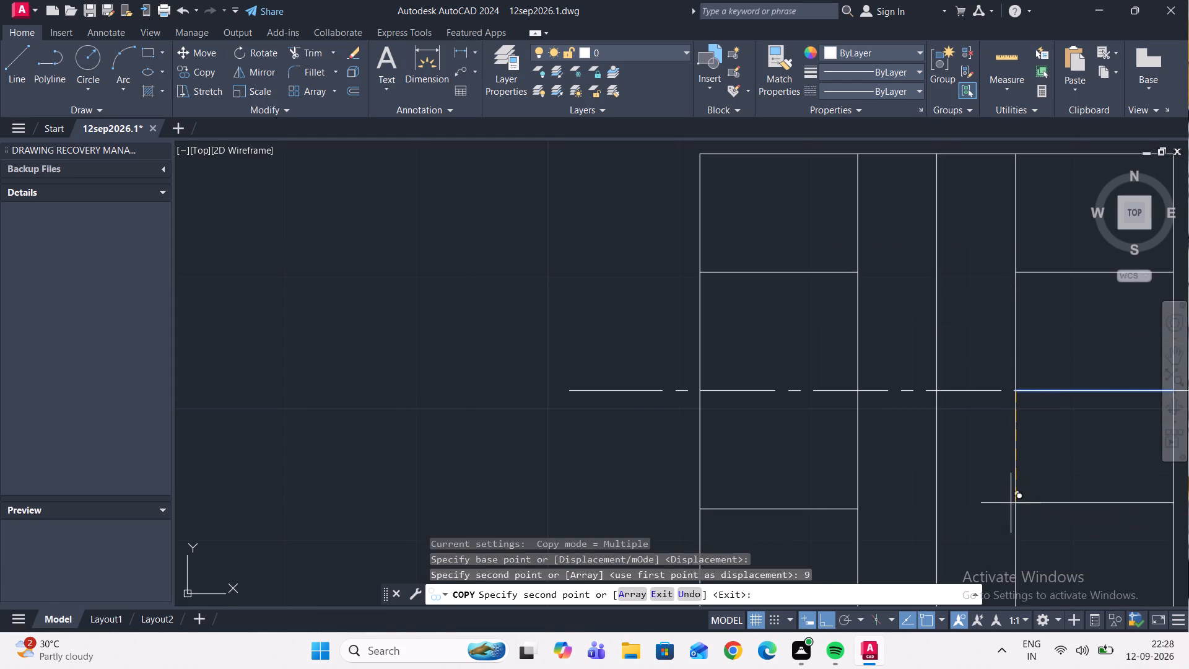
{"action": "key", "text": "9"}
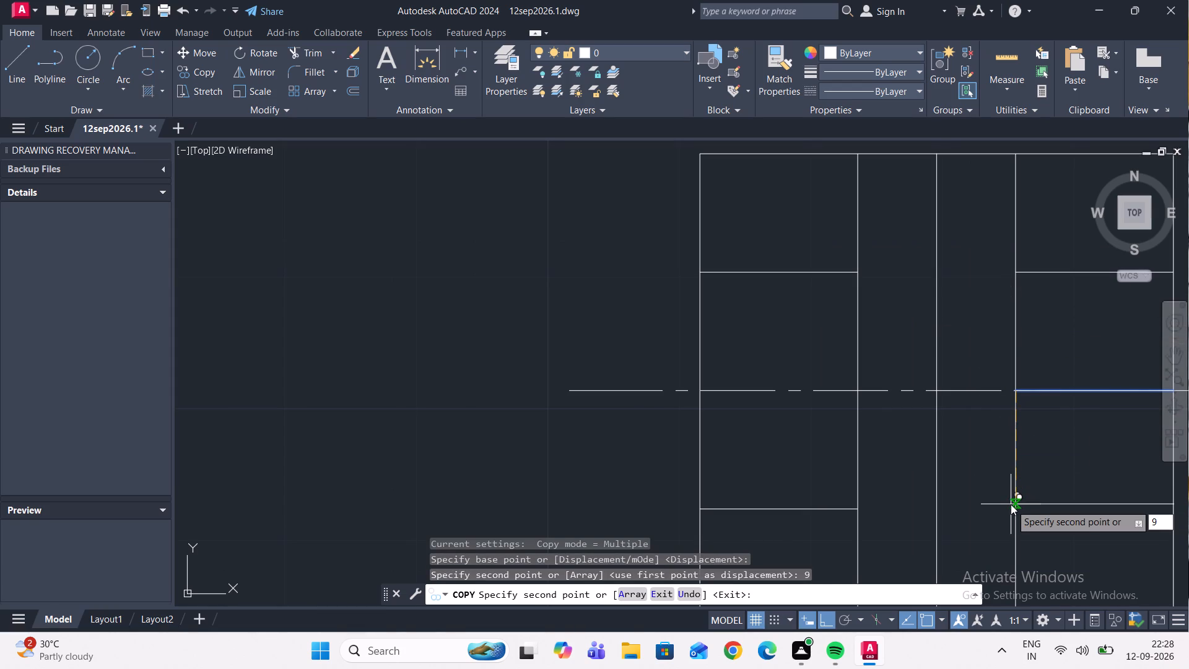
{"action": "key", "text": "Return"}
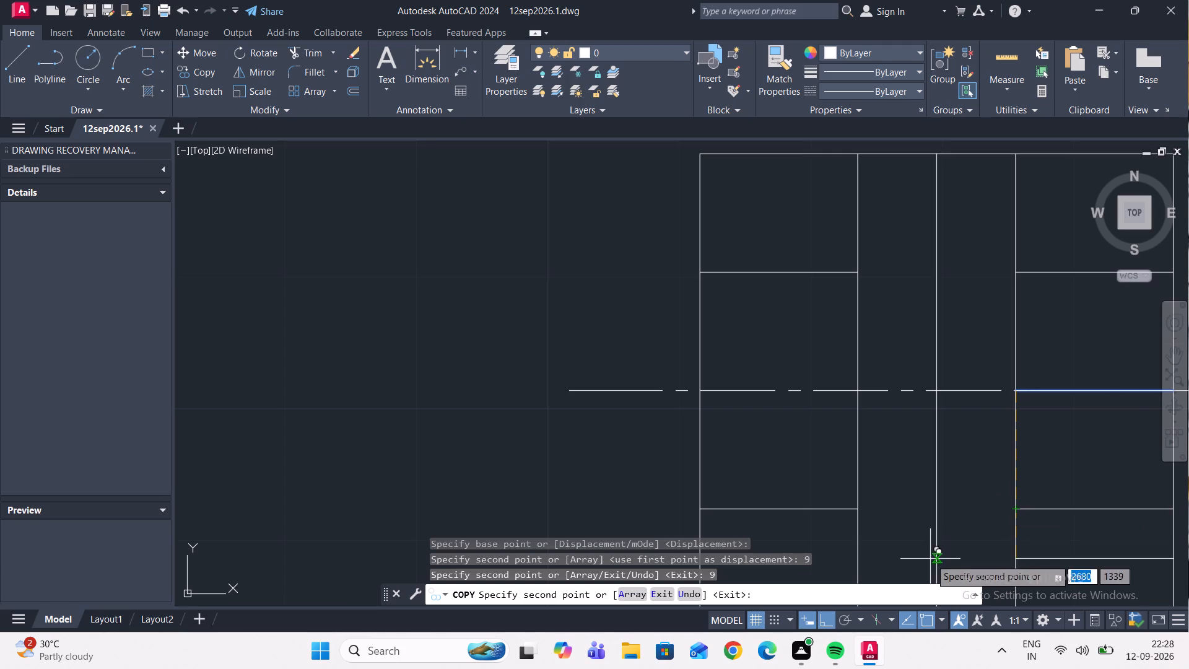
{"action": "key", "text": "Escape"}
Delete the original solid line lying on the centre line right of the slot.
{"action": "scroll", "coordinate": [975, 439], "scroll_direction": "down", "scroll_amount": 1}
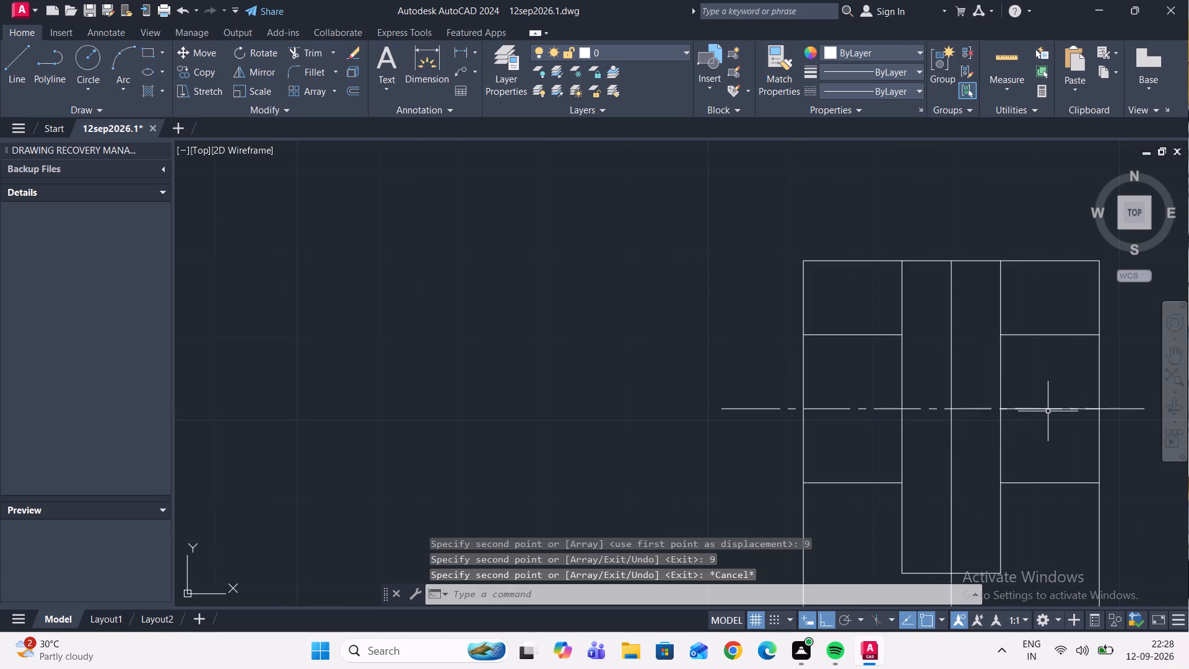
{"action": "left_click", "coordinate": [1048, 409]}
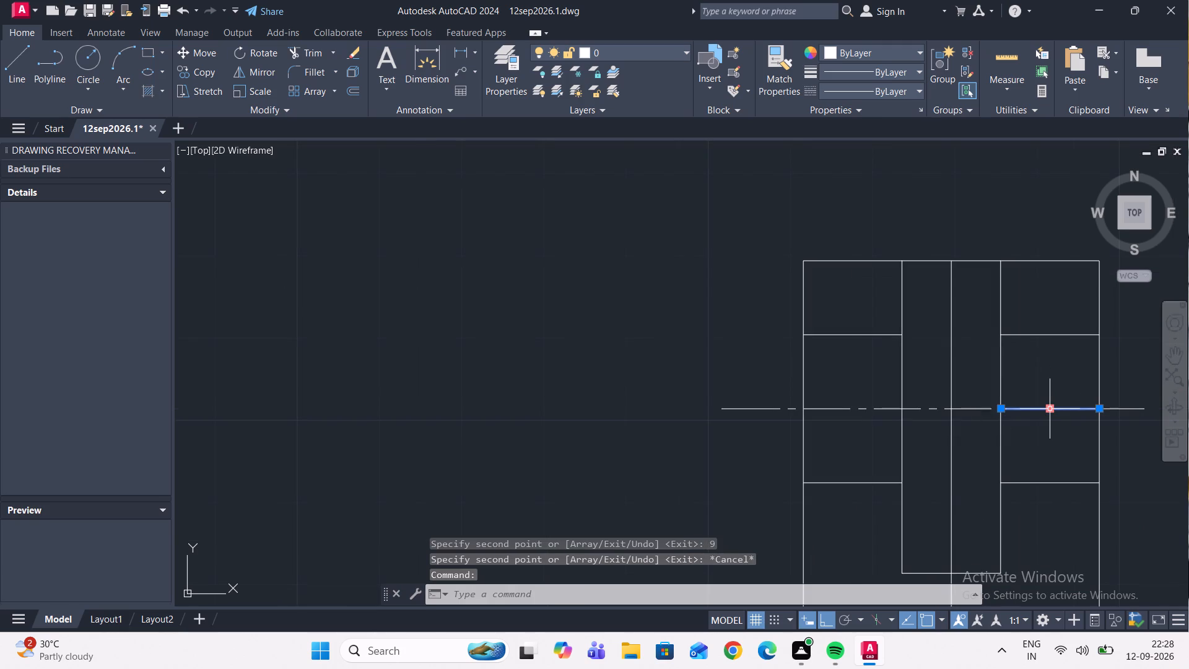
{"action": "key", "text": "Delete"}
Trim away the outer circle's top arc on both sides of the vertical axis, between the bracket's two vertical edges.
{"action": "scroll", "coordinate": [1048, 408], "scroll_direction": "down", "scroll_amount": 2}
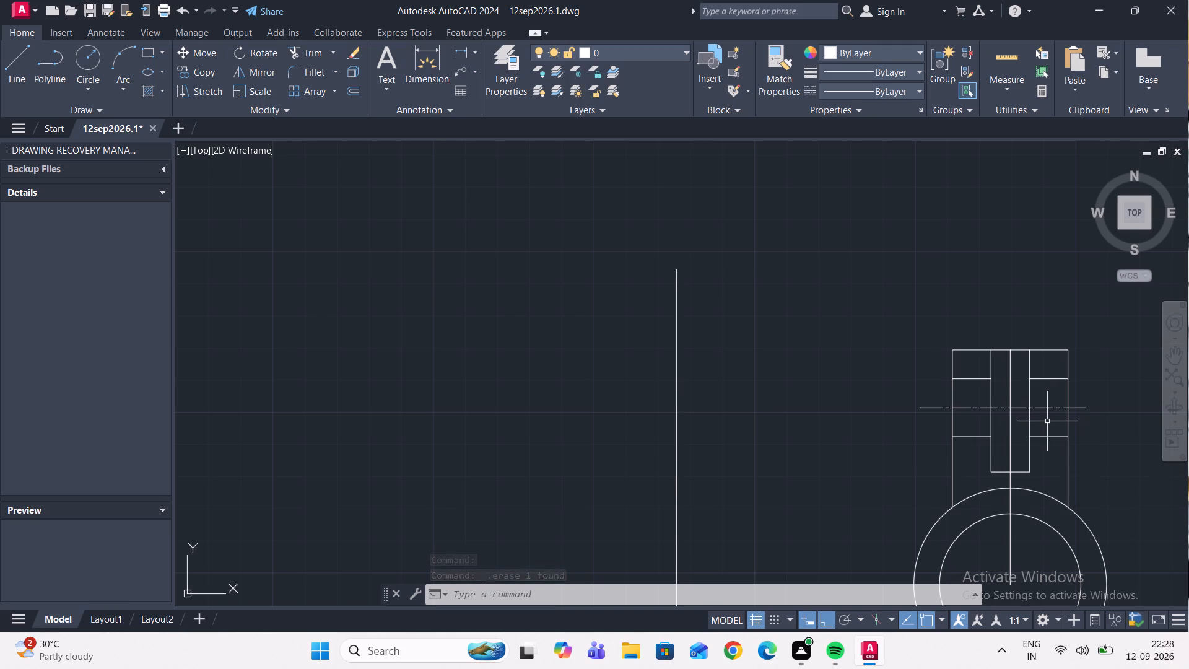
{"action": "scroll", "coordinate": [1040, 490], "scroll_direction": "up", "scroll_amount": 1}
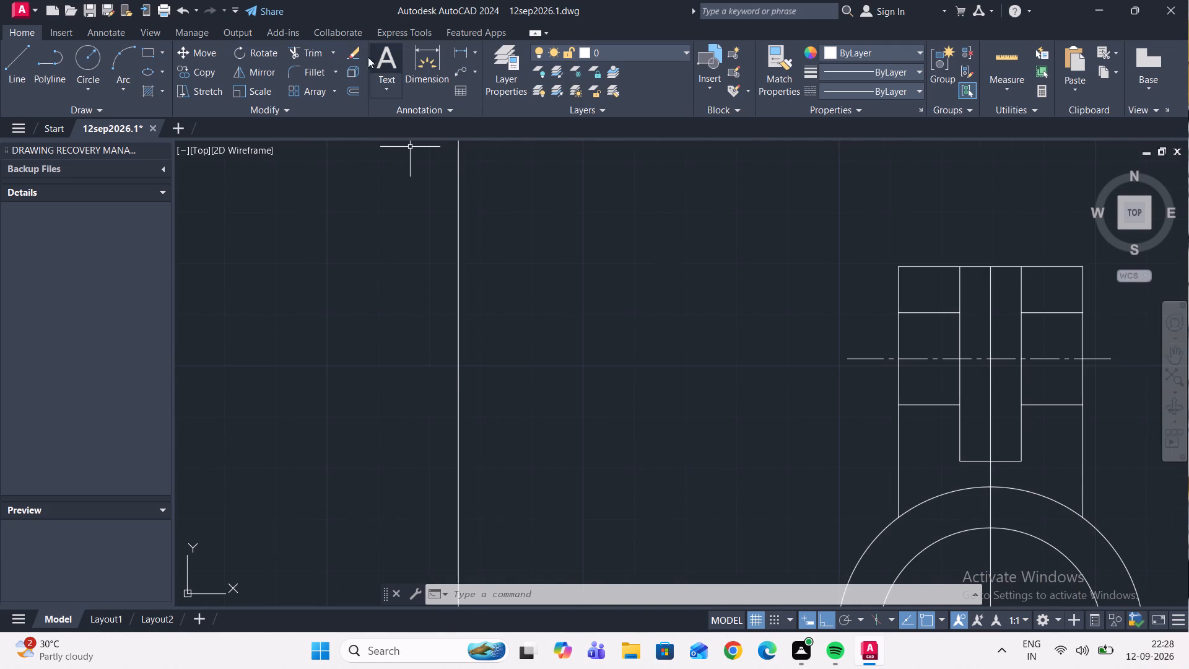
{"action": "left_click", "coordinate": [318, 52]}
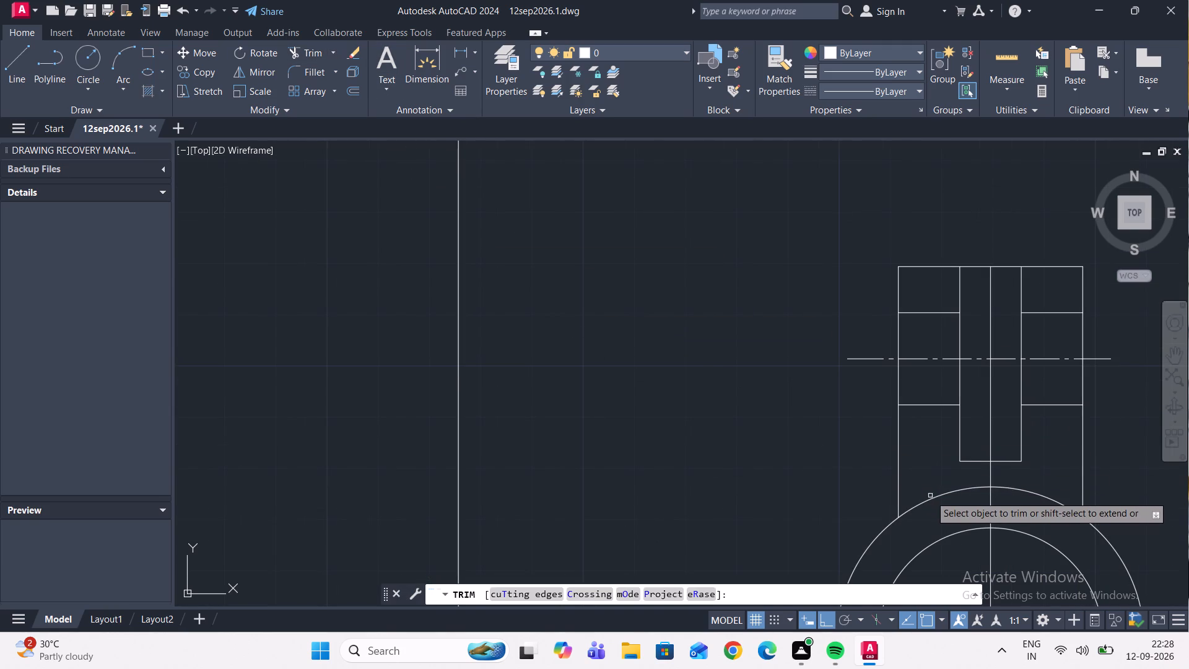
{"action": "left_click", "coordinate": [930, 499]}
{"action": "left_click", "coordinate": [1071, 509]}
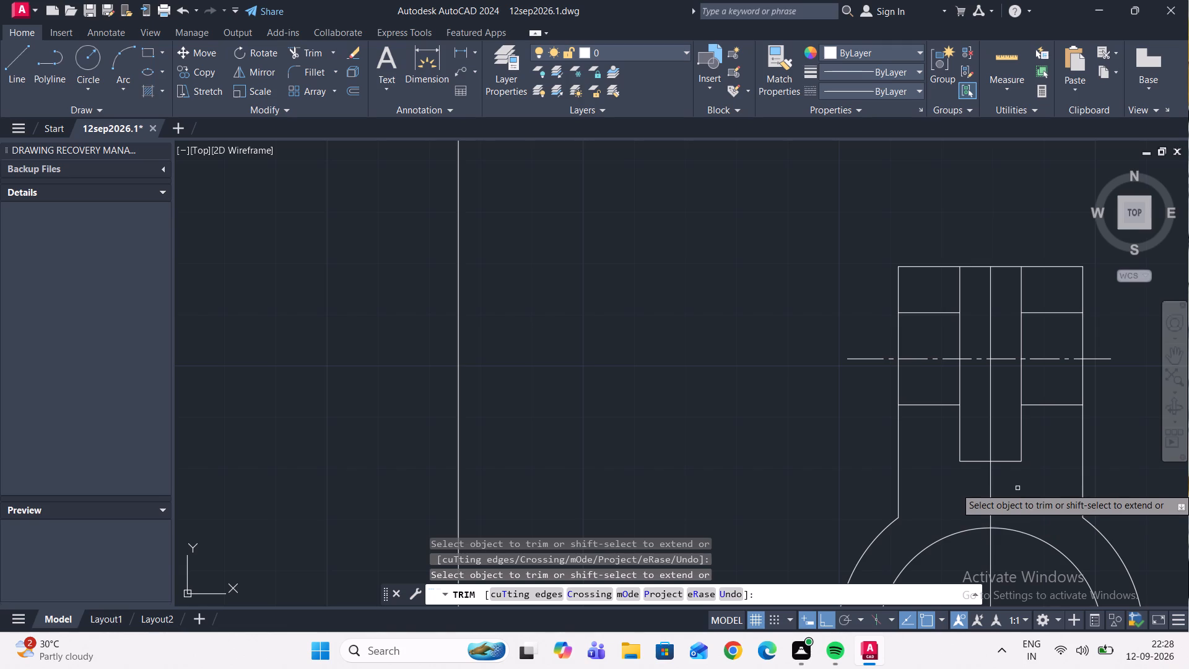
Draw horizontal lines from the circles' centre to the left and to the right, each ending beyond the outer circle.
{"action": "scroll", "coordinate": [1017, 469], "scroll_direction": "down", "scroll_amount": 1}
{"action": "middle_click_drag", "start_coordinate": [1015, 504], "coordinate": [960, 356]}
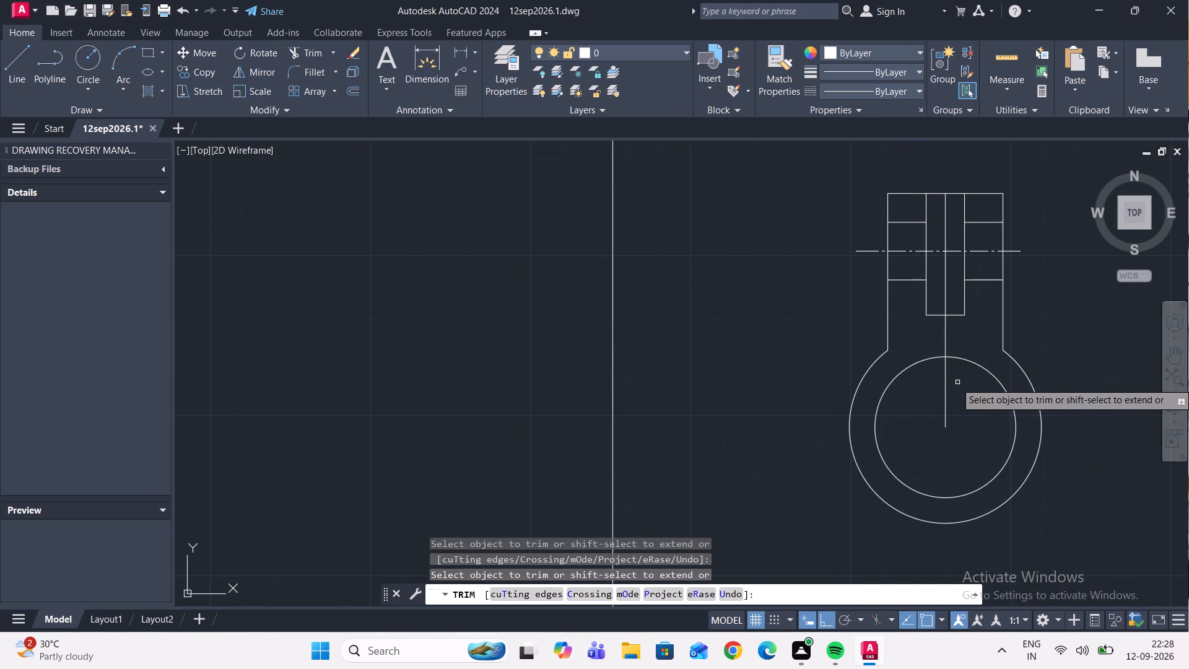
{"action": "left_click", "coordinate": [6, 56]}
{"action": "left_click_drag", "start_coordinate": [944, 427], "coordinate": [928, 421]}
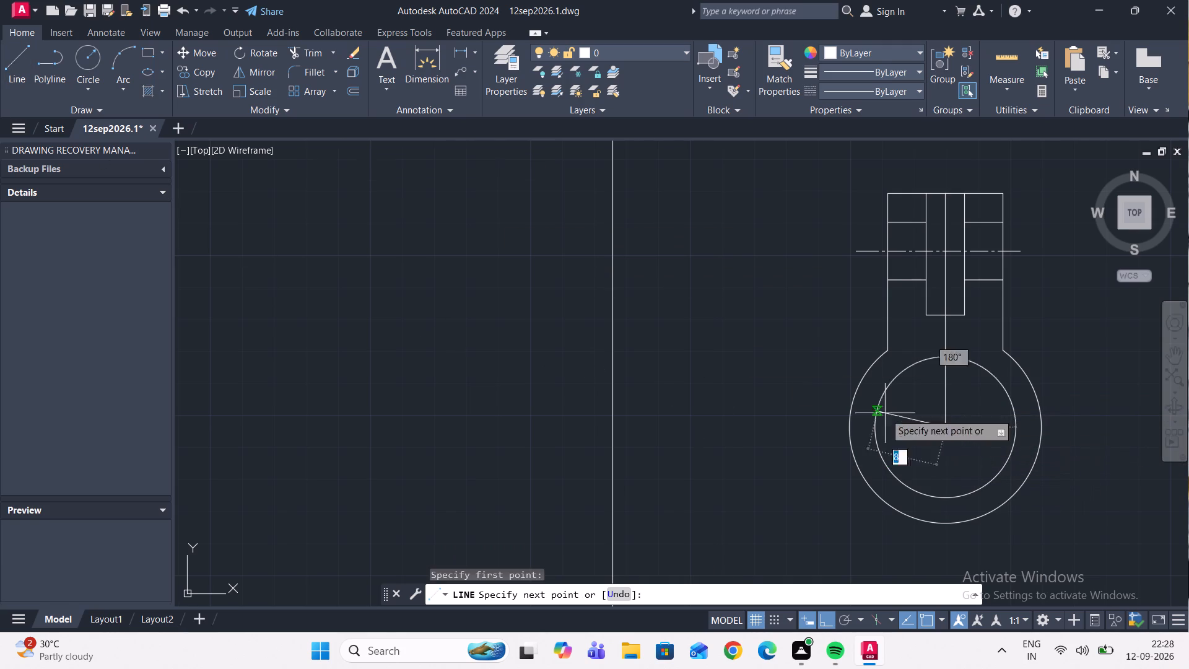
{"action": "scroll", "coordinate": [683, 427], "scroll_direction": "up", "scroll_amount": 1}
{"action": "left_click", "coordinate": [747, 435]}
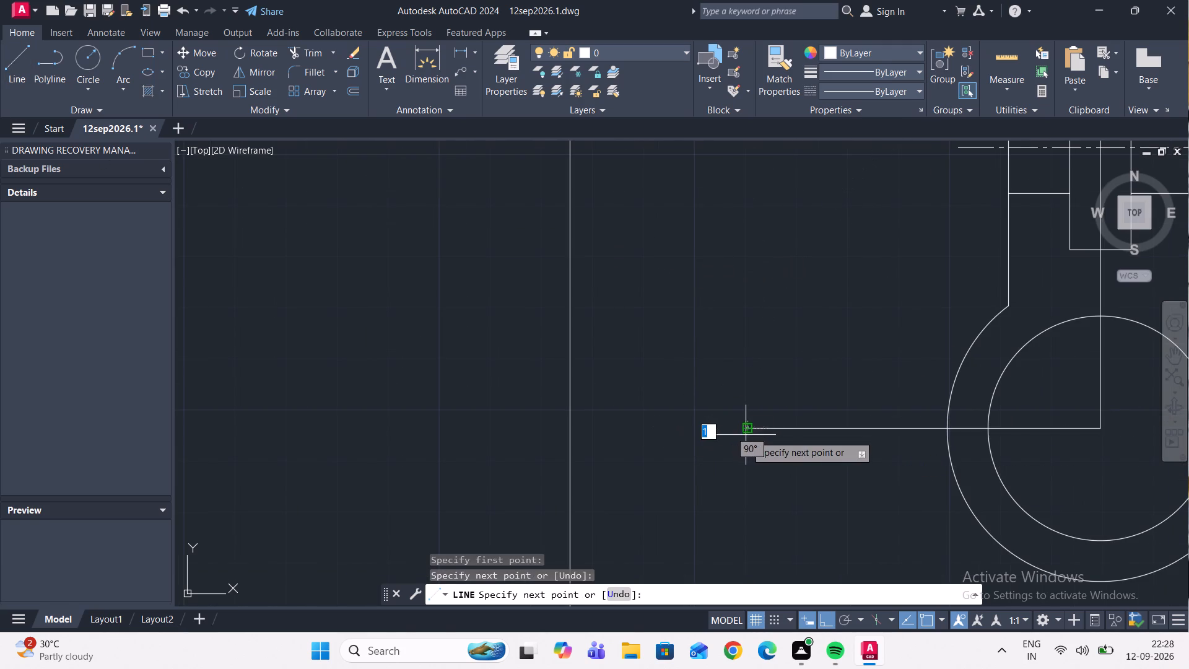
{"action": "key", "text": "Escape"}
{"action": "scroll", "coordinate": [851, 418], "scroll_direction": "down", "scroll_amount": 3}
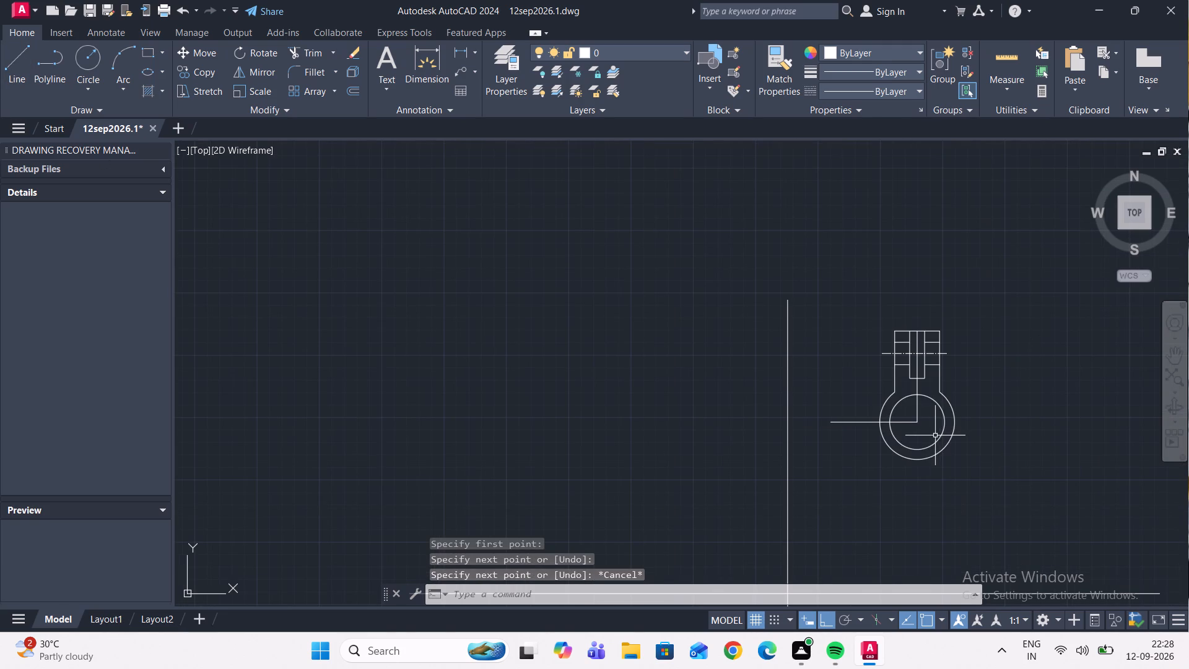
{"action": "key", "text": "space"}
{"action": "scroll", "coordinate": [928, 425], "scroll_direction": "up", "scroll_amount": 1}
{"action": "left_click", "coordinate": [908, 424]}
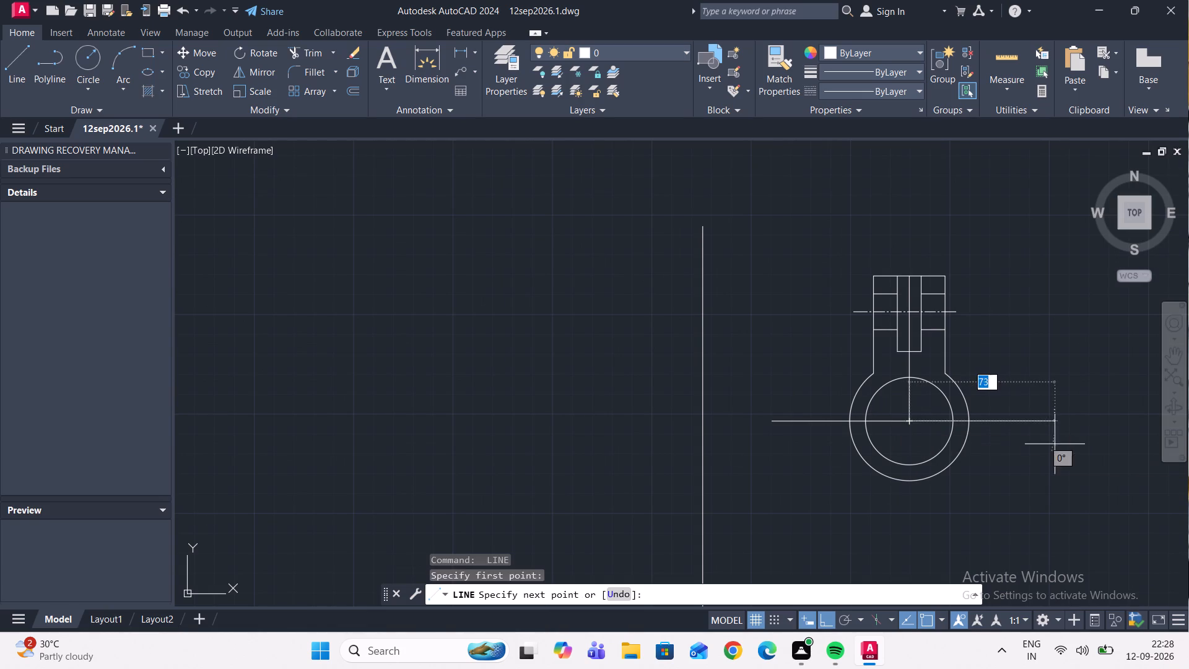
{"action": "left_click", "coordinate": [1064, 444]}
{"action": "key", "text": "space"}
Draw a vertical line from the circles' centre downwards, ending well below the outer circle.
{"action": "key", "text": "space"}
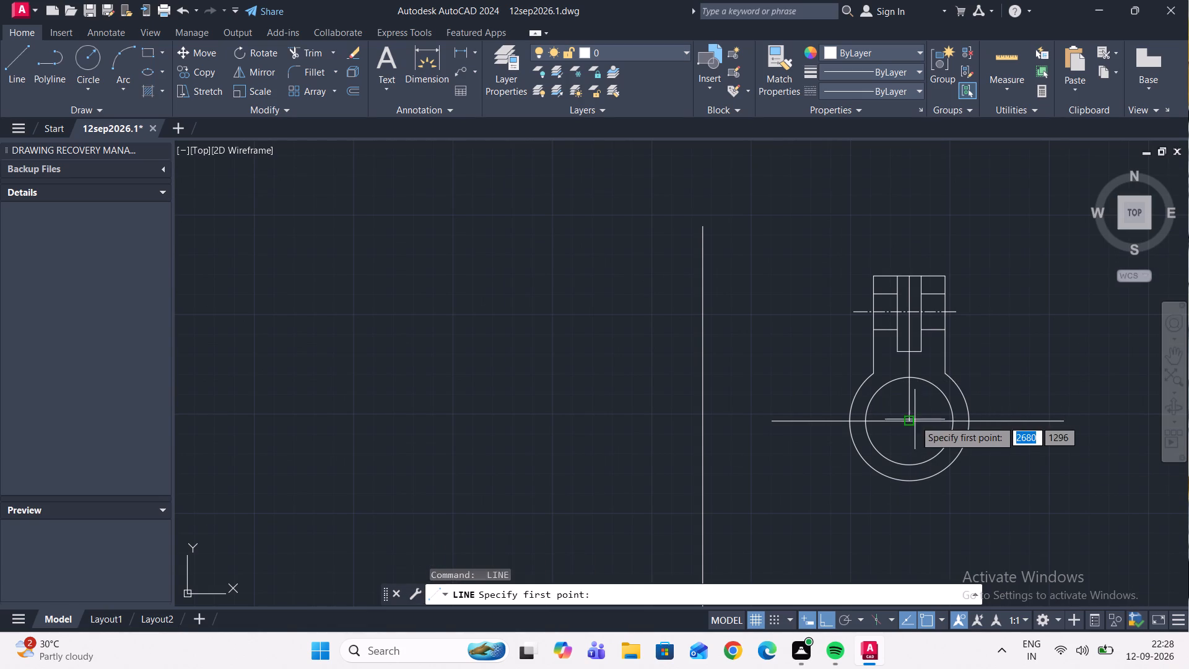
{"action": "left_click", "coordinate": [908, 421]}
{"action": "scroll", "coordinate": [899, 515], "scroll_direction": "down", "scroll_amount": 3}
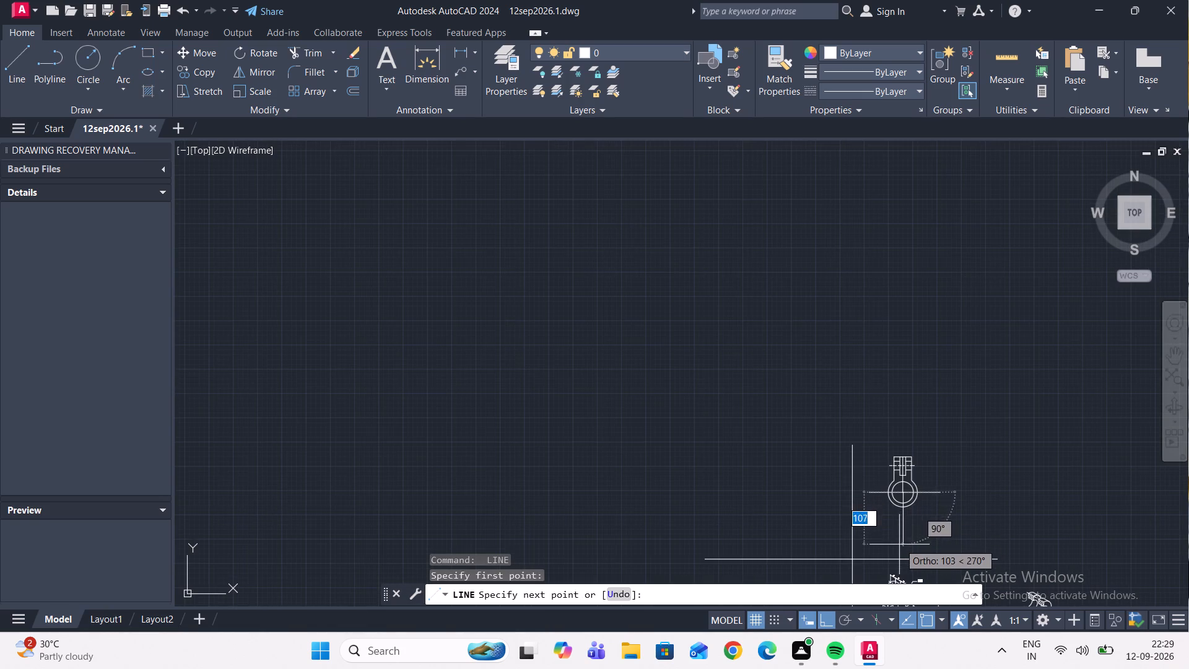
{"action": "scroll", "coordinate": [899, 546], "scroll_direction": "up", "scroll_amount": 2}
{"action": "left_click", "coordinate": [899, 546]}
{"action": "key", "text": "space"}
{"action": "scroll", "coordinate": [932, 458], "scroll_direction": "down", "scroll_amount": 3}
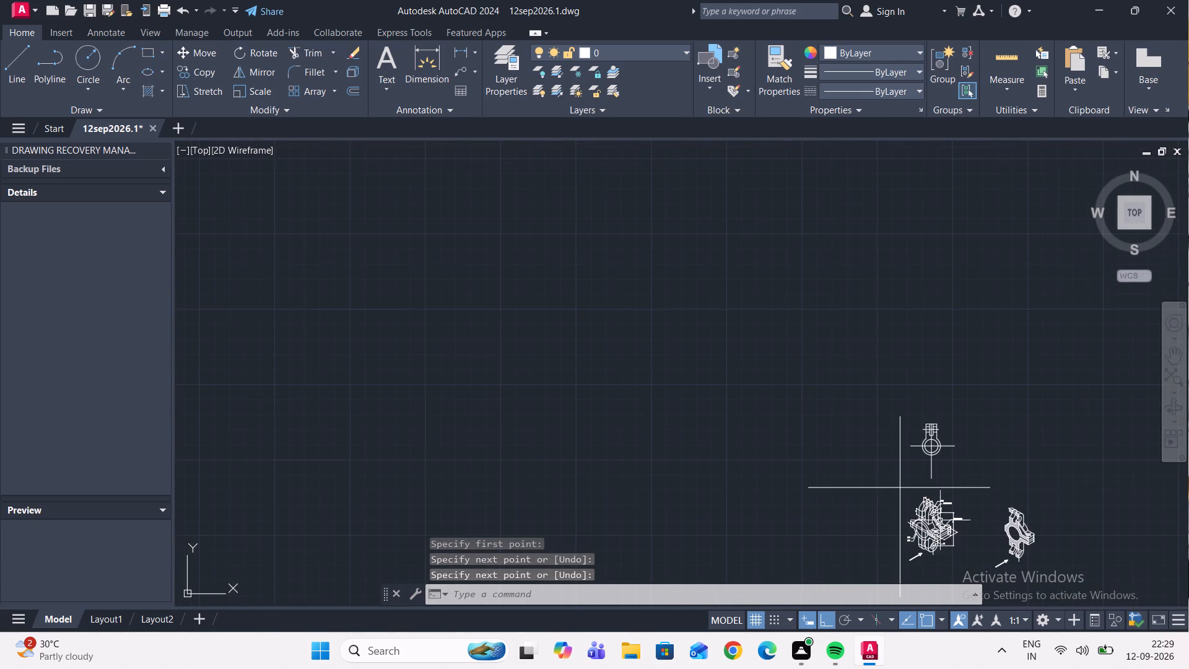
Match the properties of the upper dash-dot centre line onto the vertical and horizontal axis lines through the circles' centre.
{"action": "scroll", "coordinate": [940, 502], "scroll_direction": "up", "scroll_amount": 2}
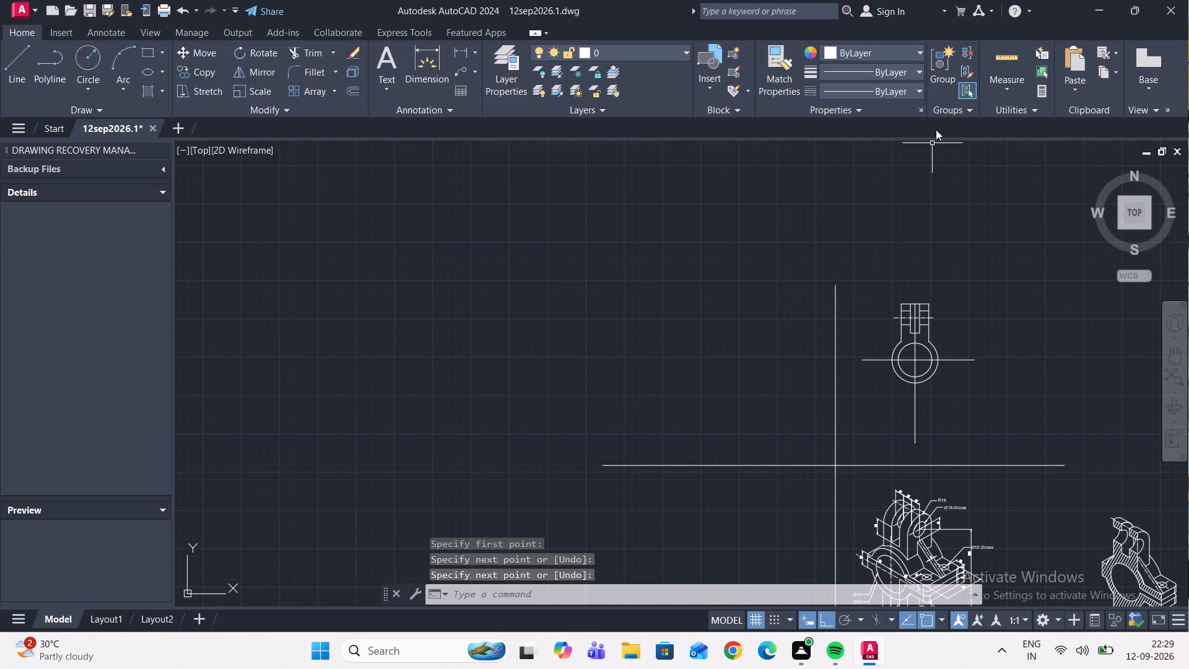
{"action": "scroll", "coordinate": [944, 378], "scroll_direction": "up", "scroll_amount": 2}
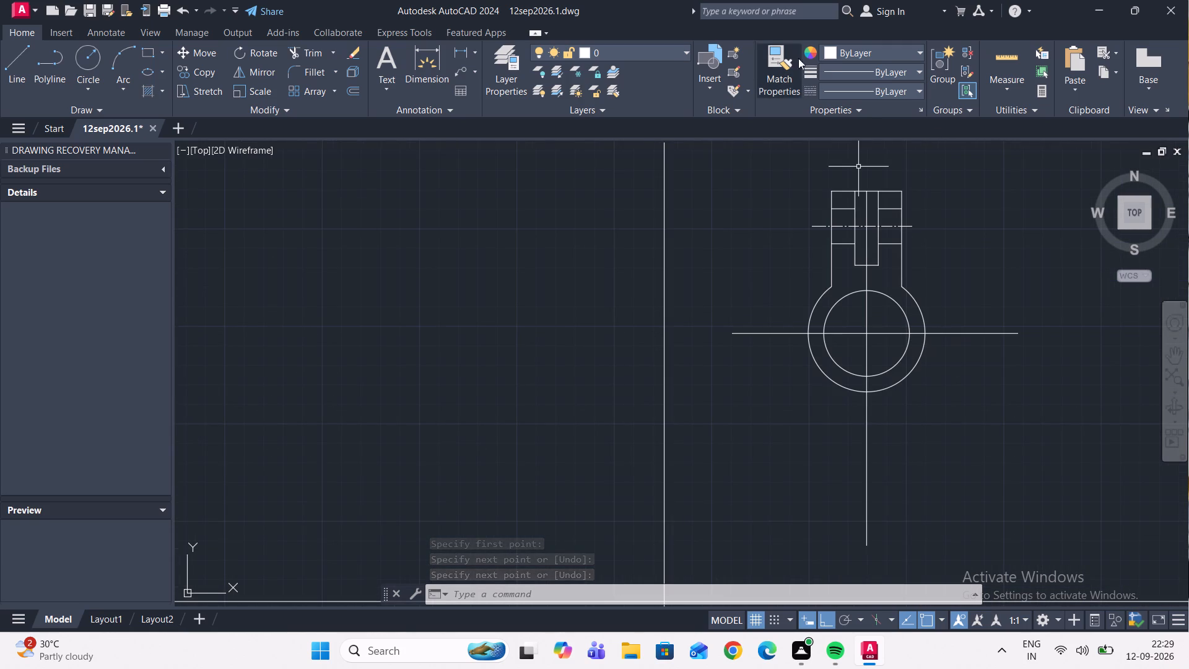
{"action": "left_click", "coordinate": [785, 80]}
{"action": "scroll", "coordinate": [893, 249], "scroll_direction": "up", "scroll_amount": 1}
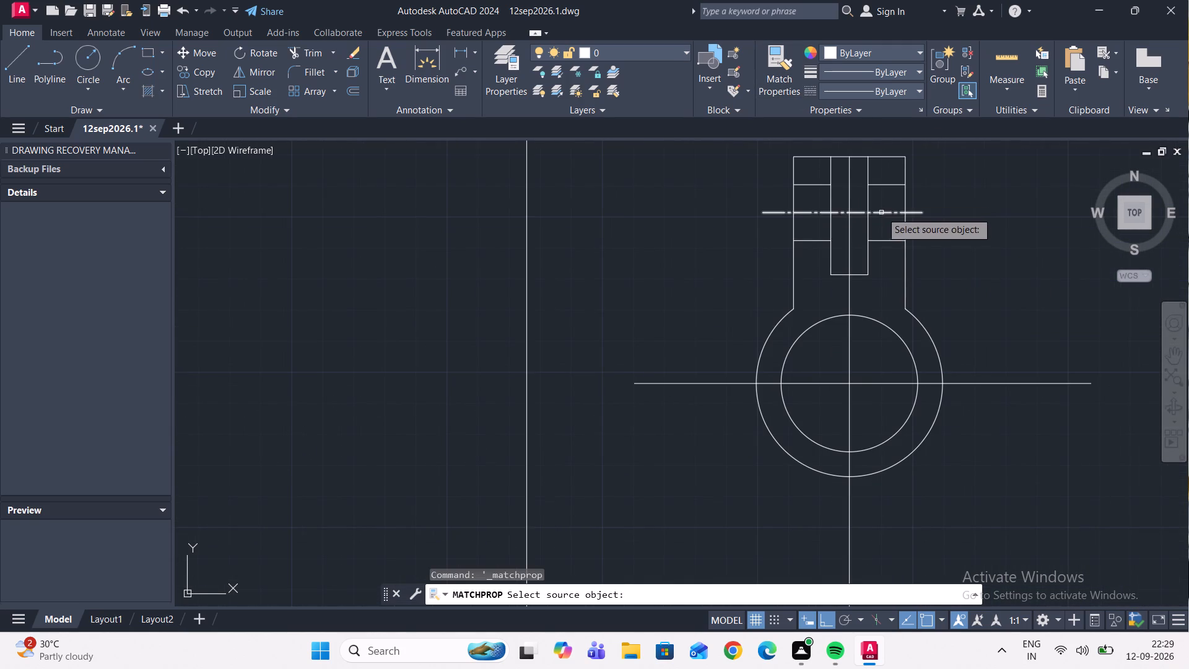
{"action": "left_click", "coordinate": [881, 211]}
{"action": "left_click", "coordinate": [848, 349]}
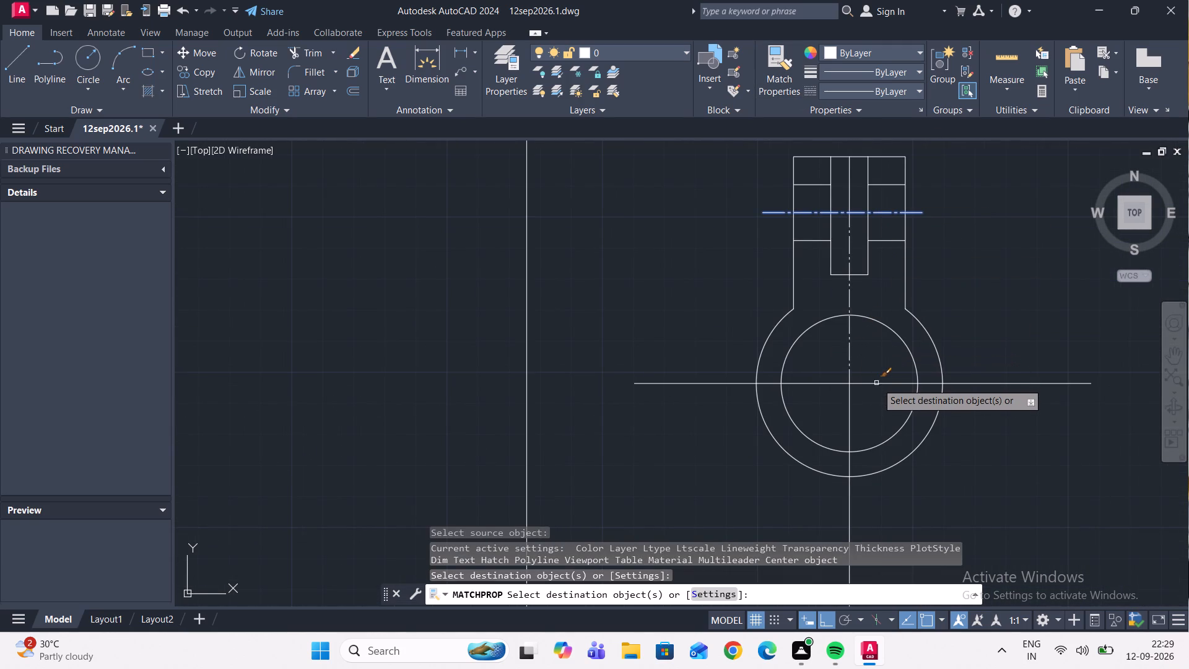
{"action": "left_click", "coordinate": [877, 382]}
{"action": "left_click", "coordinate": [839, 385]}
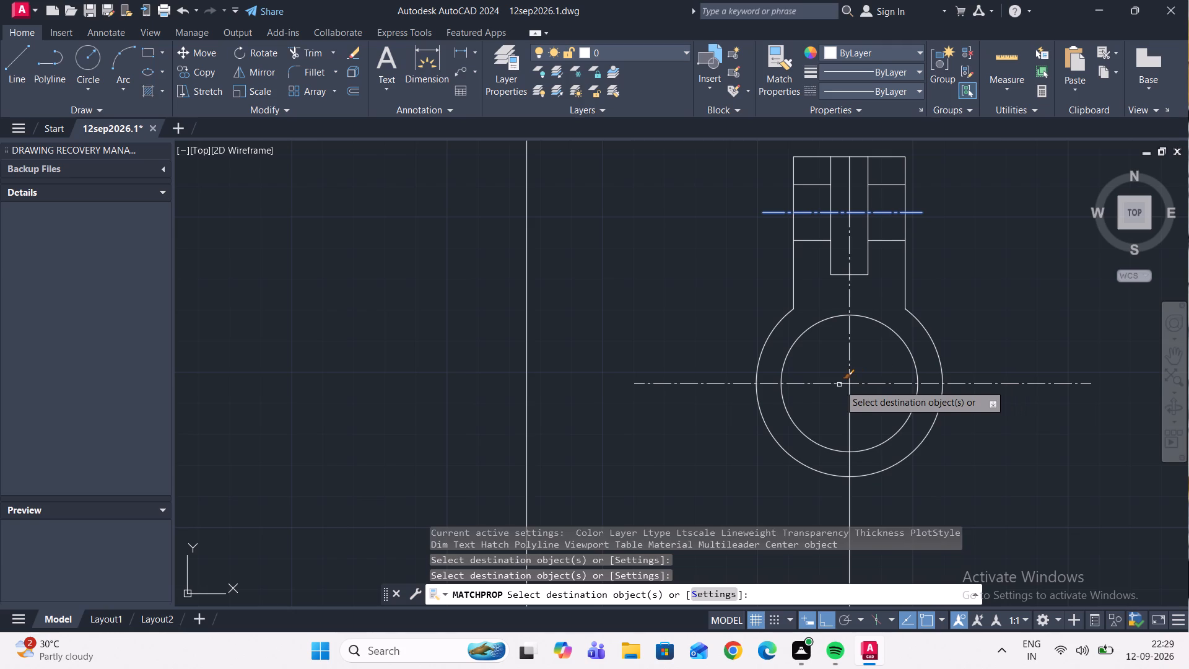
{"action": "left_click", "coordinate": [851, 404]}
{"action": "scroll", "coordinate": [943, 312], "scroll_direction": "down", "scroll_amount": 2}
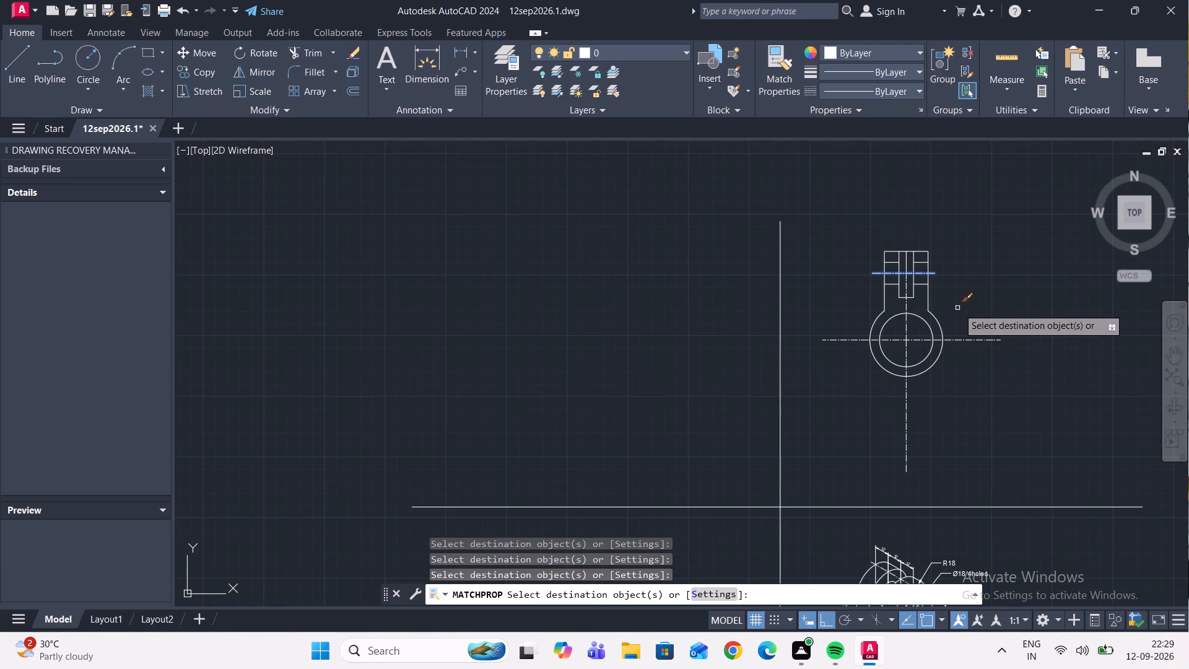
{"action": "key", "text": "Escape"}
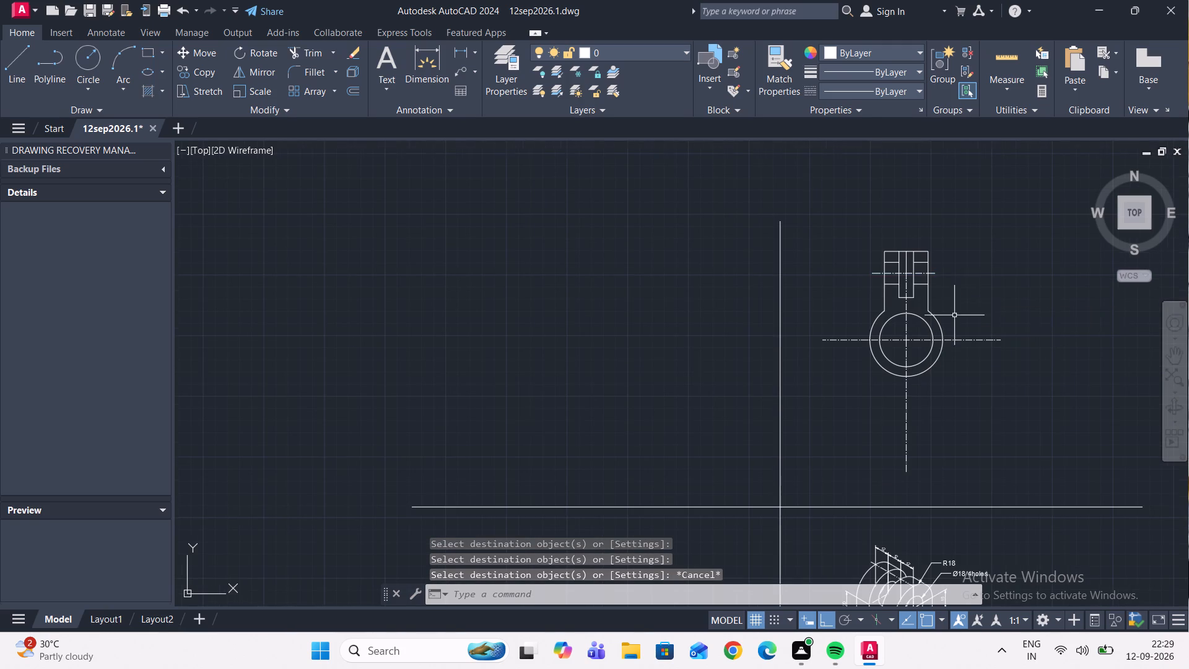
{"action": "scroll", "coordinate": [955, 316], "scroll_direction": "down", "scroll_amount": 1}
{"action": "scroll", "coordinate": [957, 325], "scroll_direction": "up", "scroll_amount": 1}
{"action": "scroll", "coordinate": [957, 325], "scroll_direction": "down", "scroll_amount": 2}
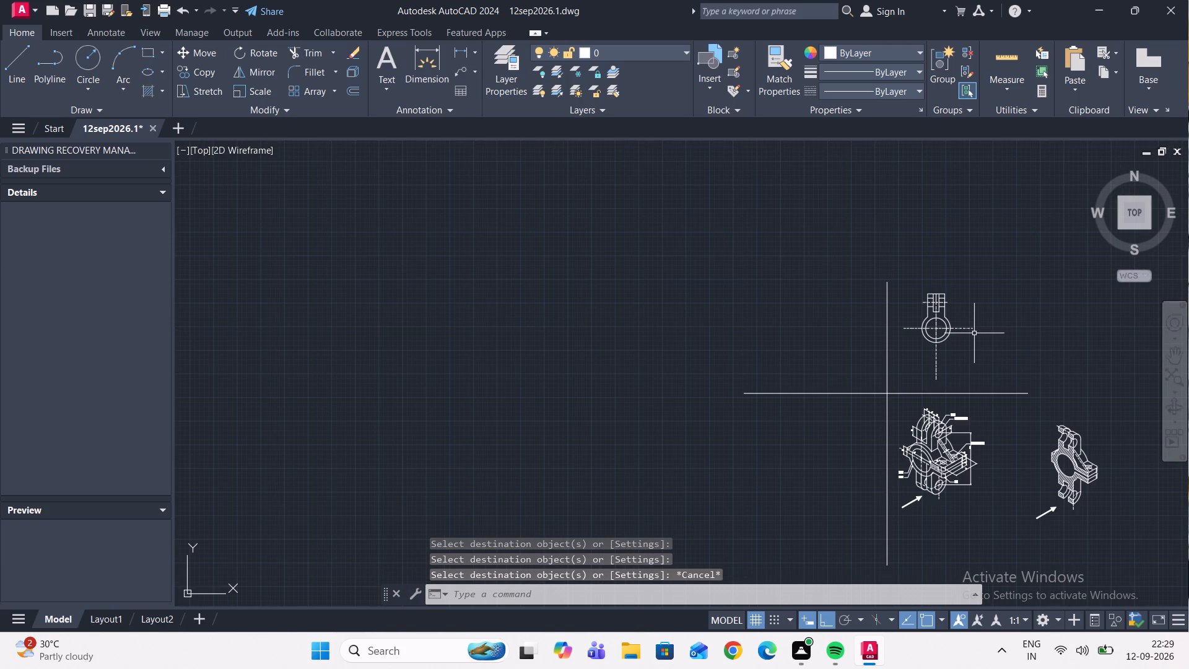
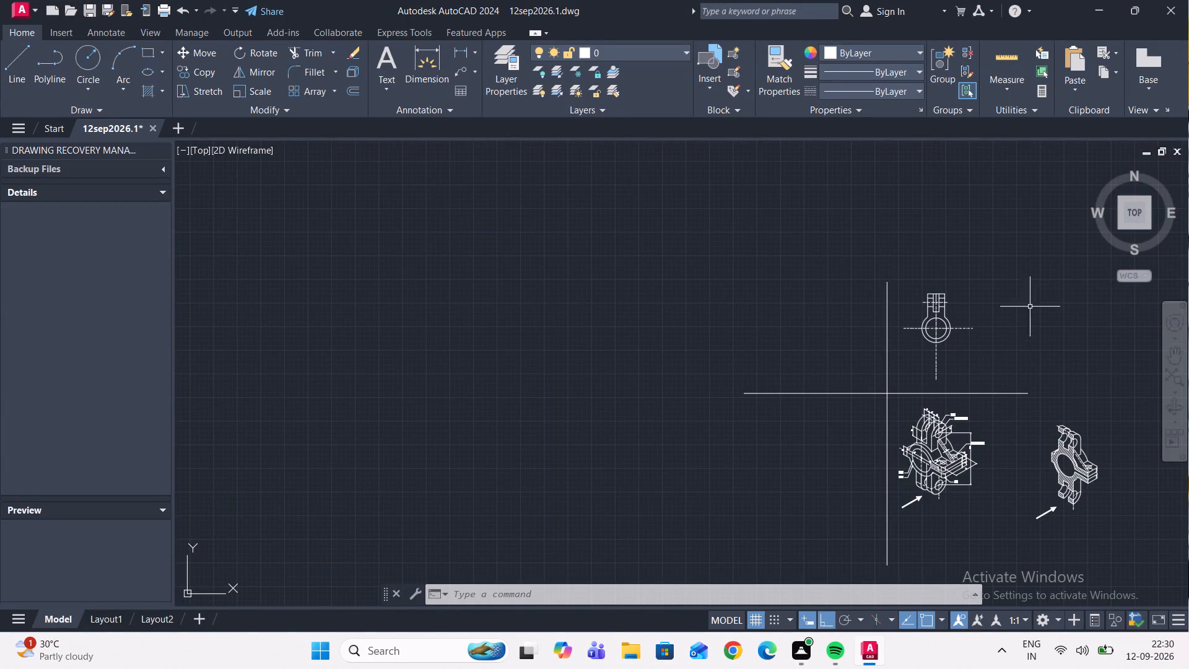
Draw a 9-unit vertical line upward from the centre of the two concentric circles in the front view.
{"action": "scroll", "coordinate": [993, 337], "scroll_direction": "up", "scroll_amount": 1}
{"action": "scroll", "coordinate": [957, 283], "scroll_direction": "up", "scroll_amount": 1}
{"action": "scroll", "coordinate": [970, 367], "scroll_direction": "up", "scroll_amount": 1}
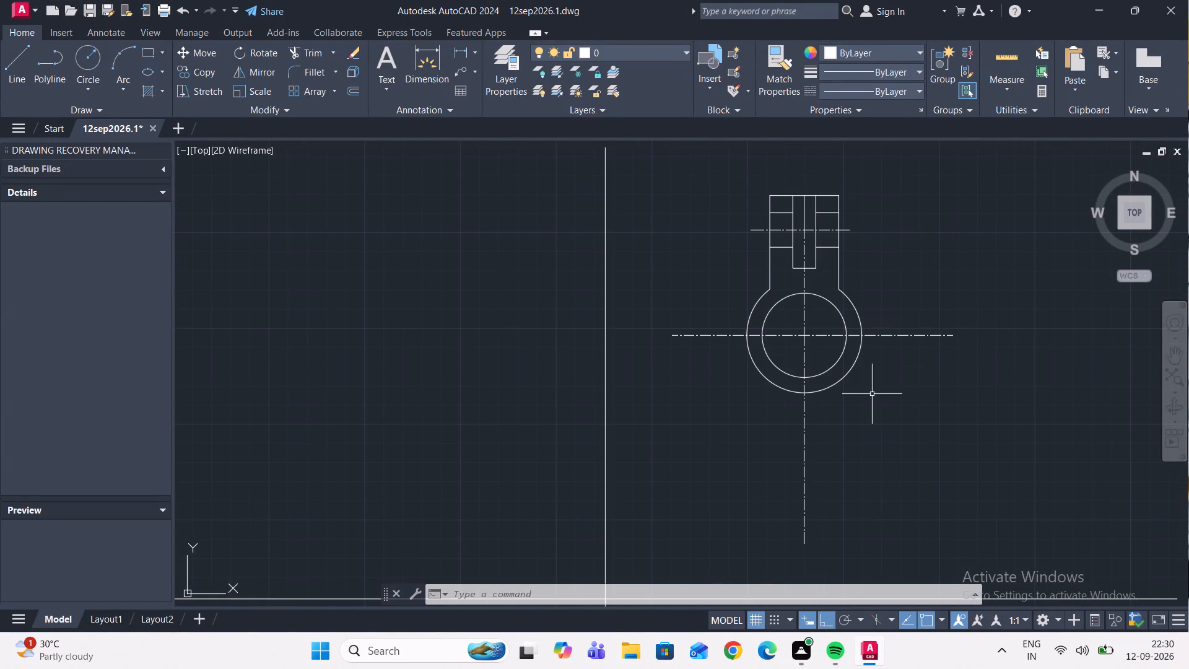
{"action": "scroll", "coordinate": [845, 335], "scroll_direction": "up", "scroll_amount": 1}
{"action": "left_click", "coordinate": [9, 68]}
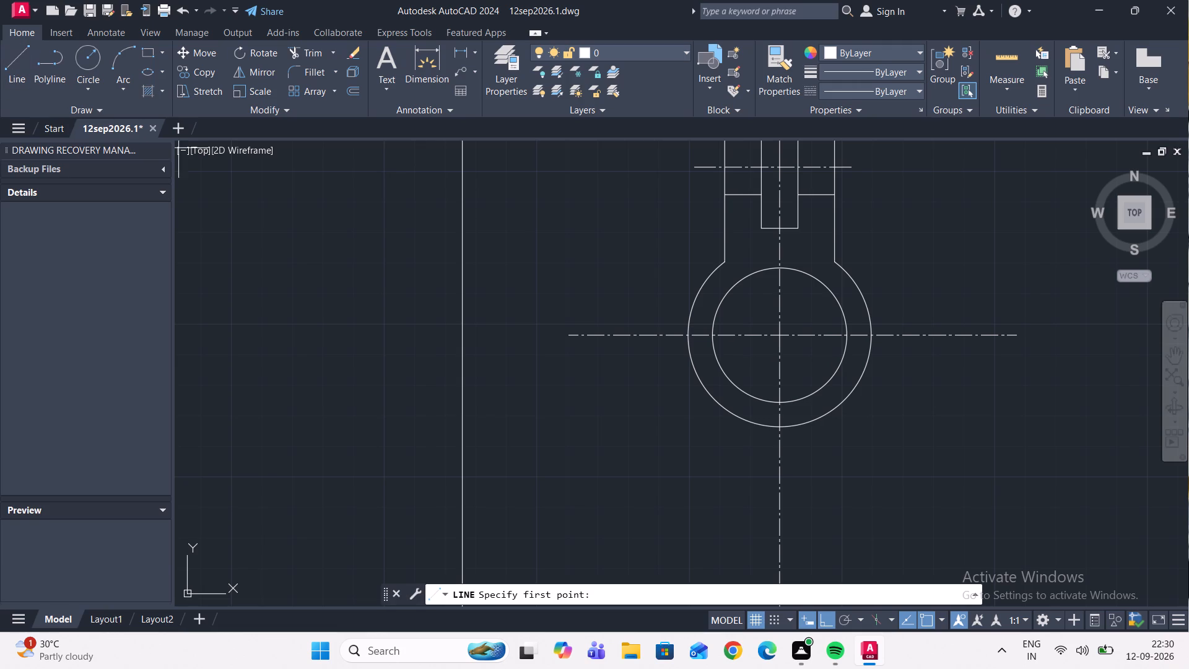
{"action": "scroll", "coordinate": [777, 337], "scroll_direction": "up", "scroll_amount": 2}
{"action": "left_click", "coordinate": [783, 333]}
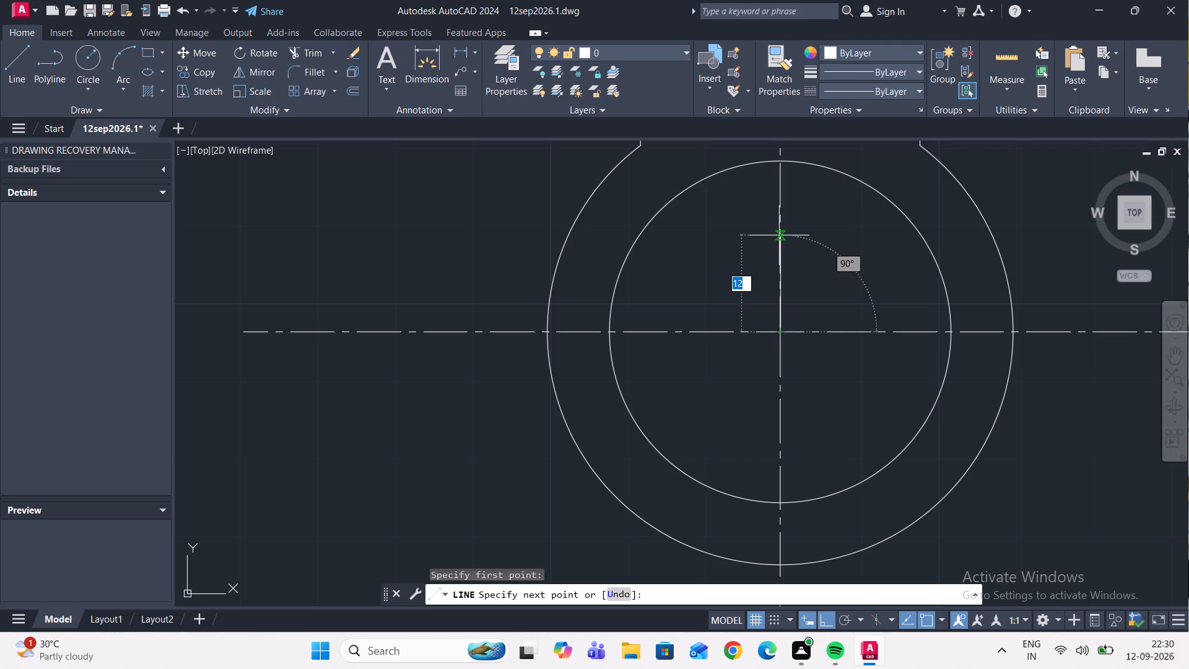
{"action": "key", "text": "9"}
{"action": "key", "text": "Return"}
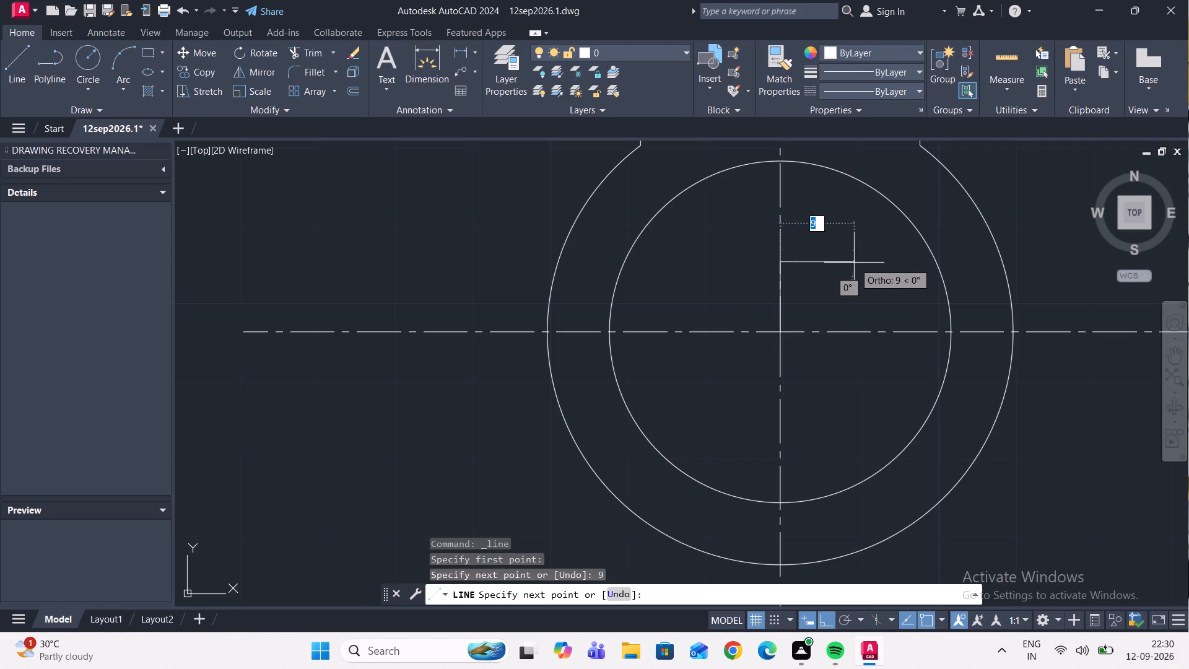
{"action": "key", "text": "Escape"}
Draw a 9-unit vertical line downward from the same circle centre.
{"action": "left_click", "coordinate": [10, 74]}
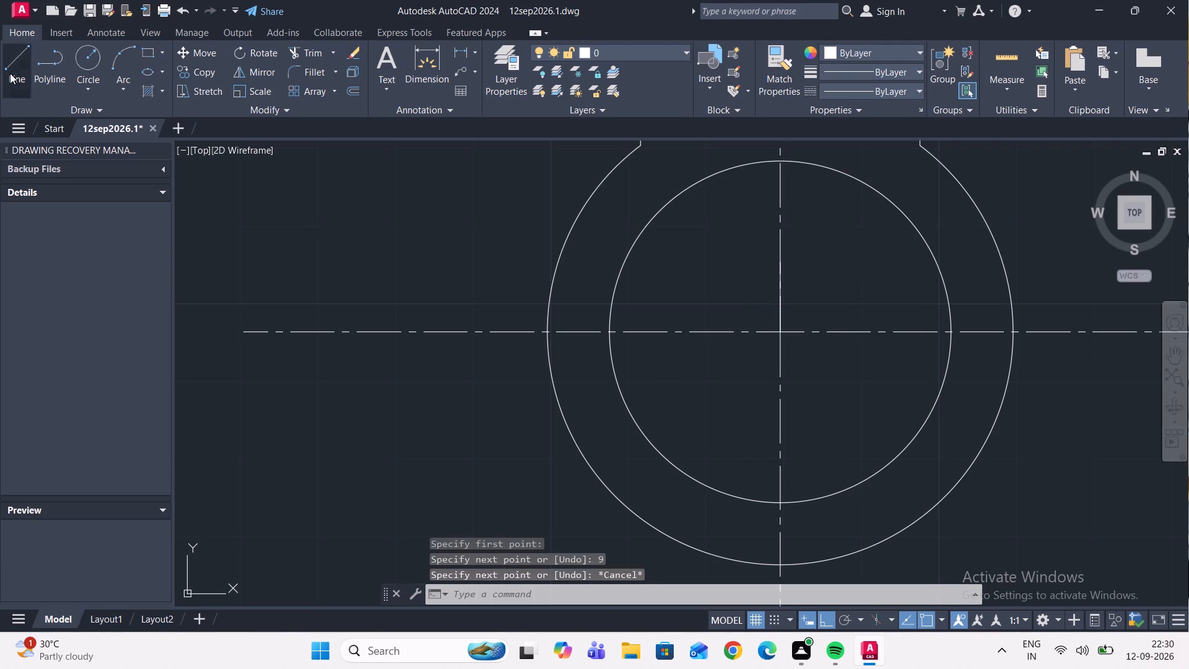
{"action": "scroll", "coordinate": [781, 345], "scroll_direction": "up", "scroll_amount": 1}
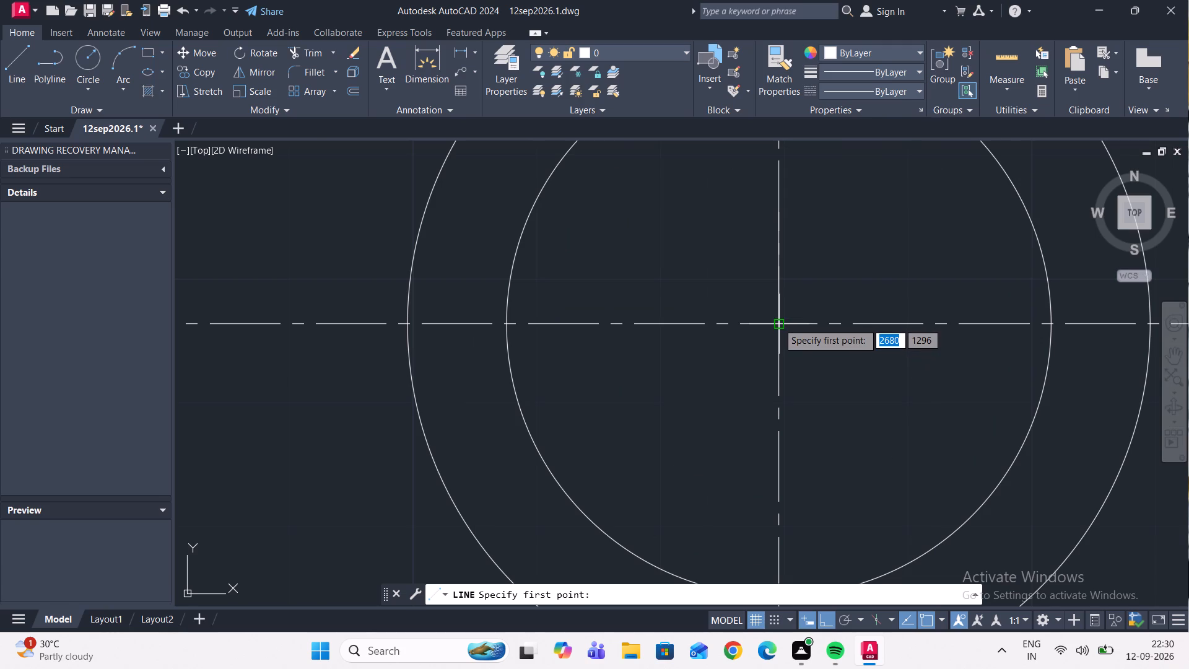
{"action": "left_click", "coordinate": [777, 323]}
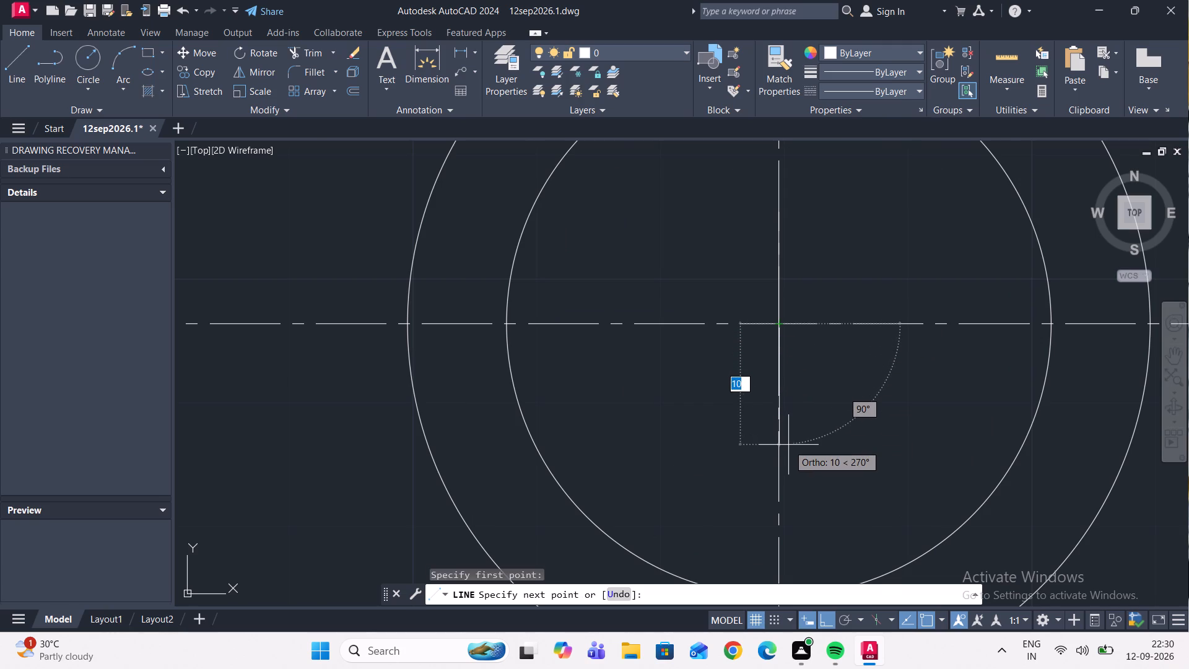
{"action": "key", "text": "9"}
{"action": "key", "text": "Return"}
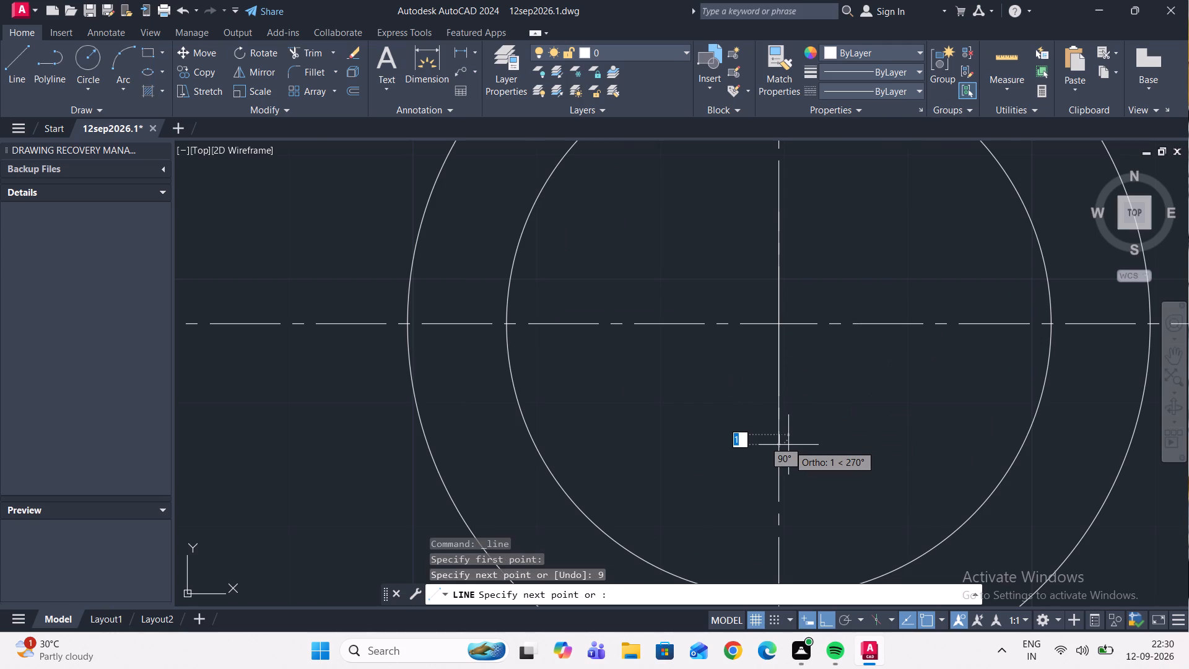
{"action": "key", "text": "Escape"}
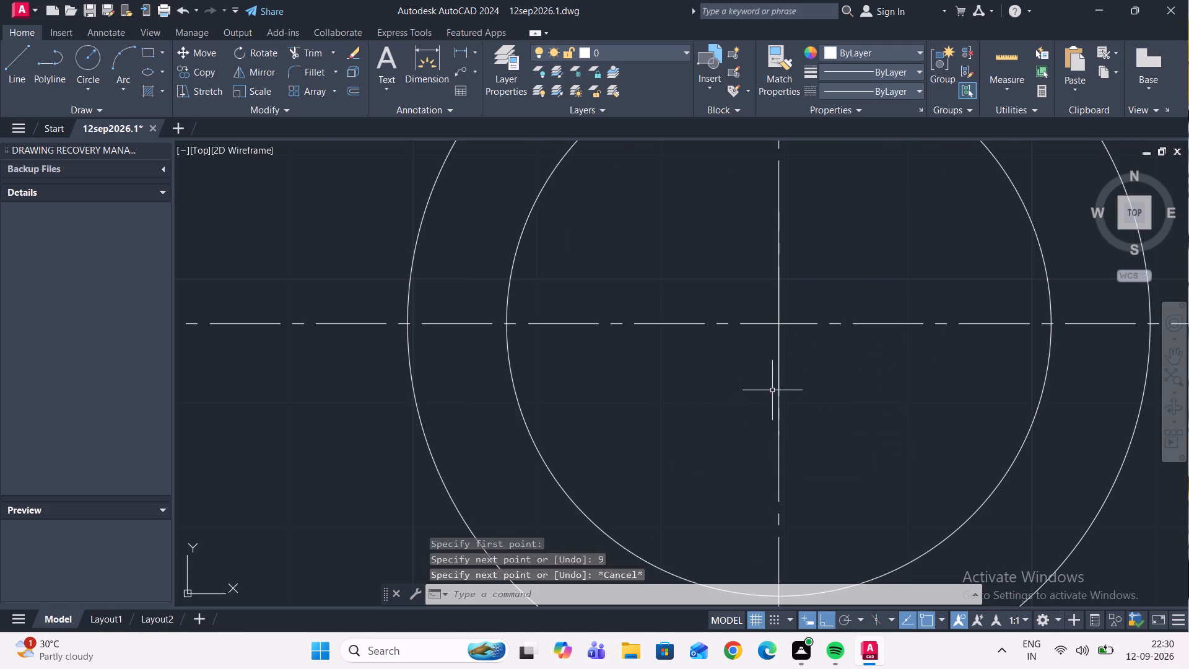
Copy both 9-unit vertical lines 35 units to the left of the circle centre along the horizontal centreline.
{"action": "left_click", "coordinate": [780, 397]}
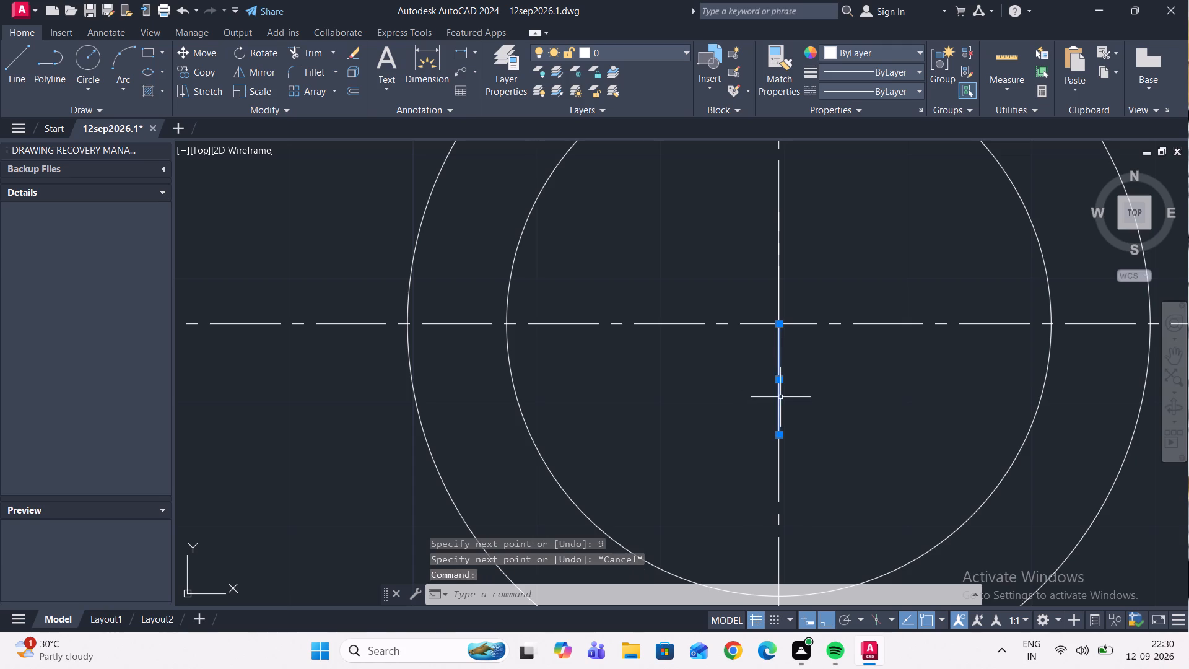
{"action": "left_click", "coordinate": [779, 291]}
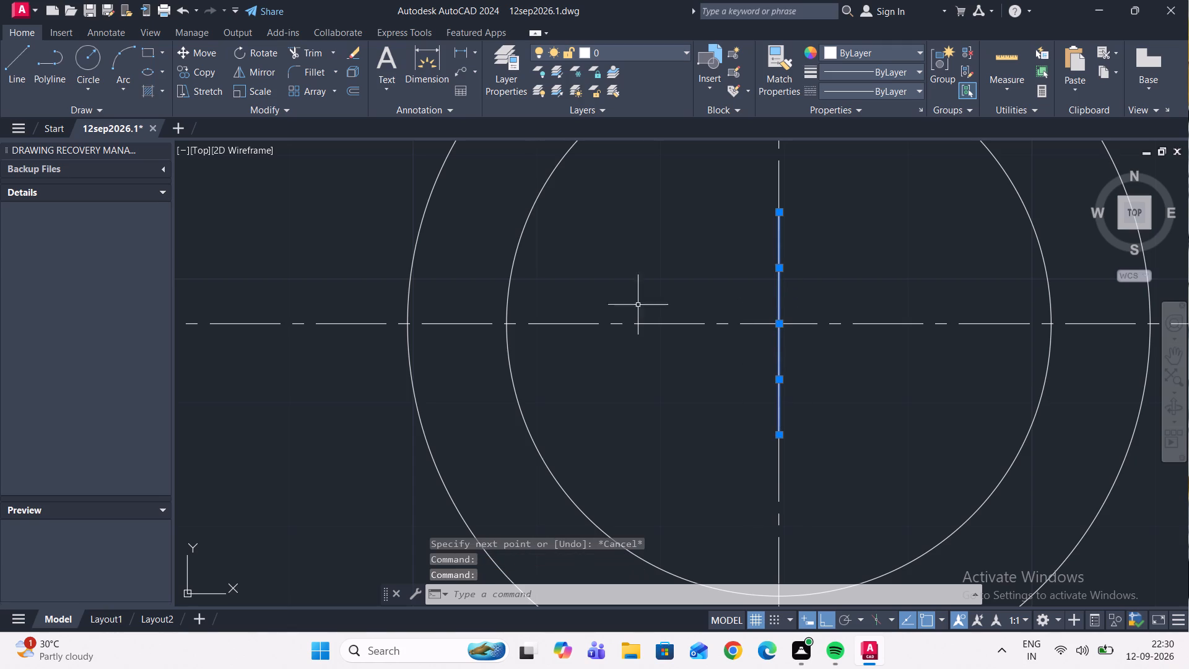
{"action": "left_click", "coordinate": [199, 72]}
{"action": "left_click", "coordinate": [777, 325]}
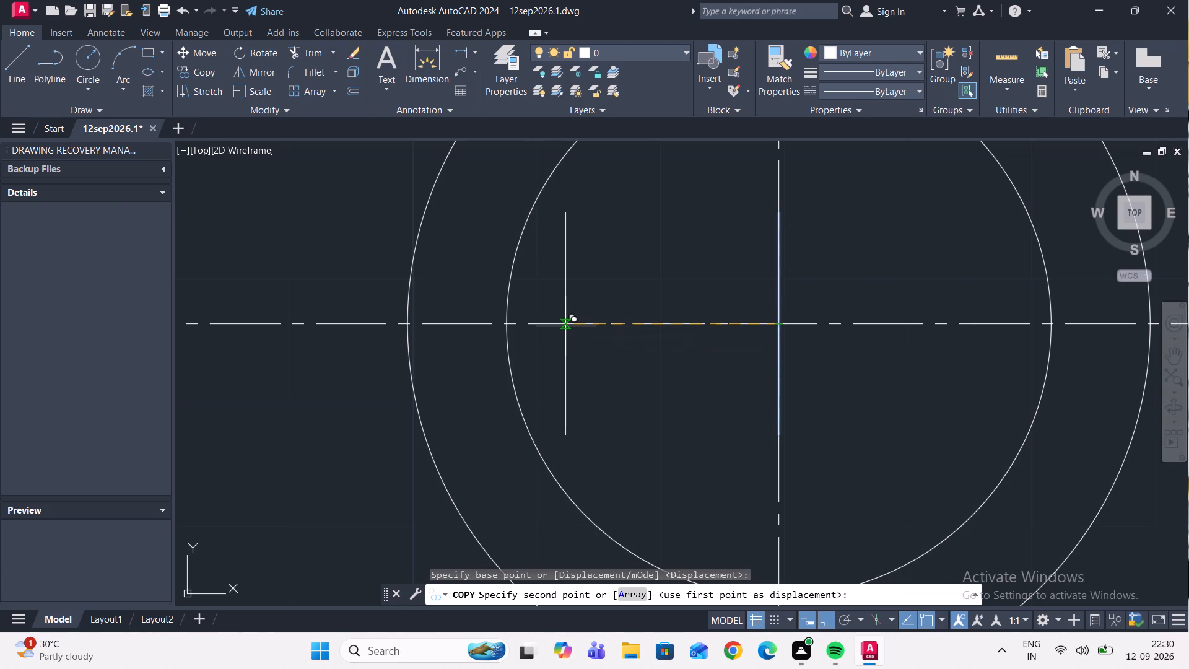
{"action": "type", "text": "35"}
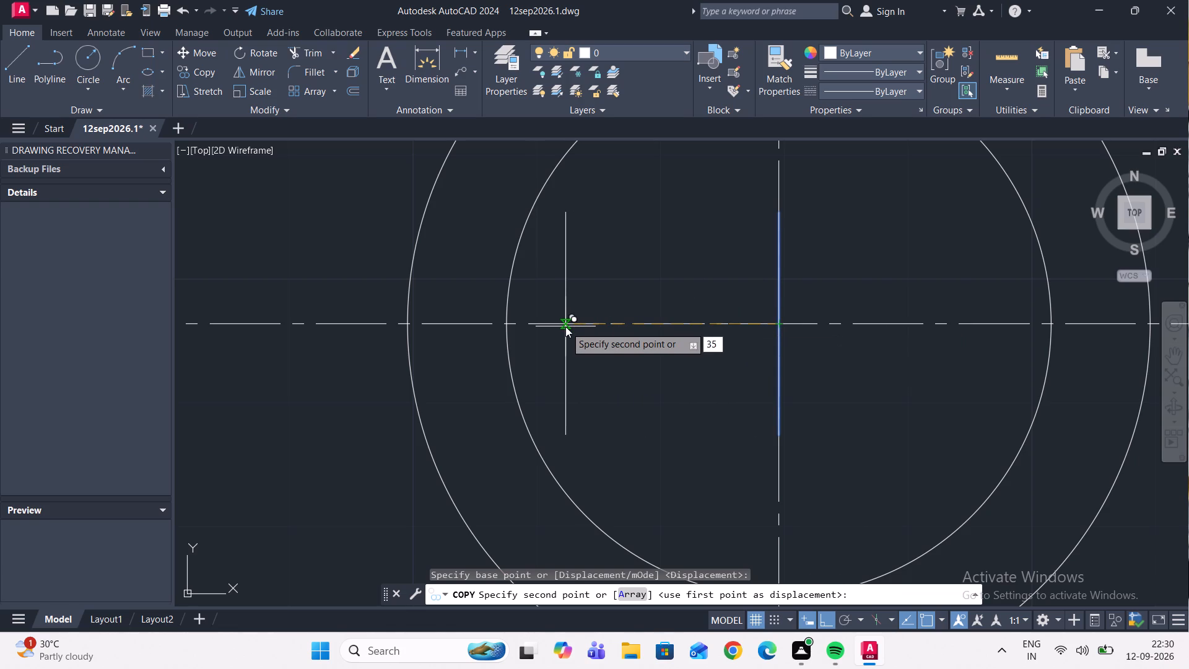
{"action": "key", "text": "Return"}
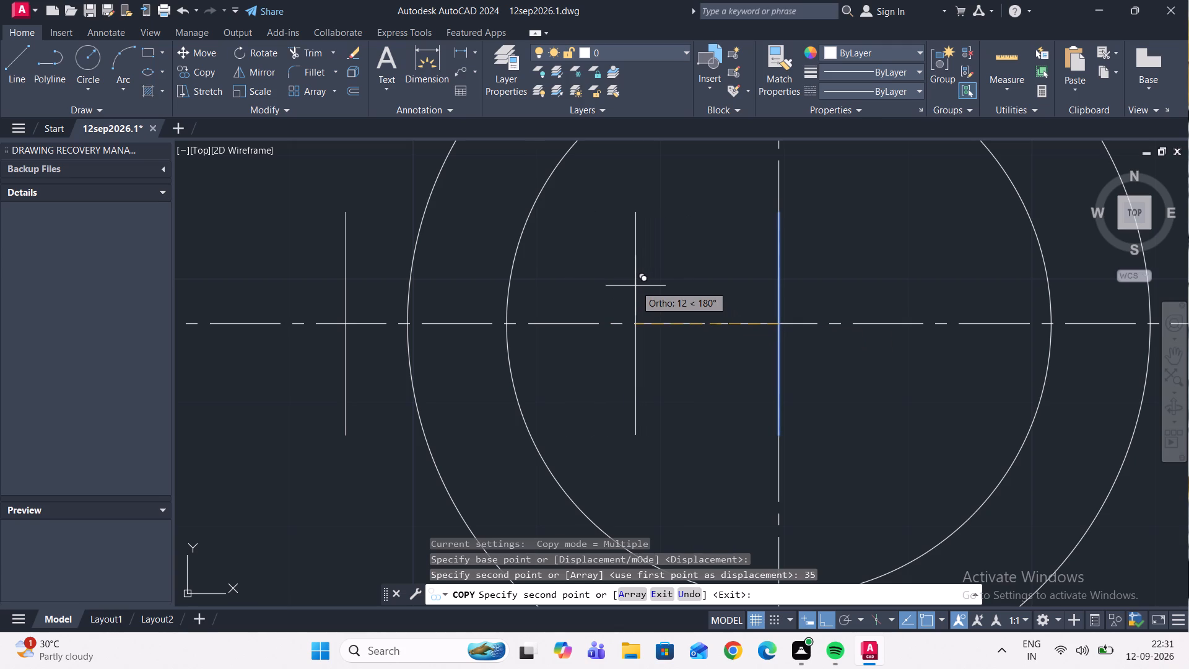
{"action": "key", "text": "Escape"}
Draw a horizontal line from the upper end of the copied vertical line rightward, crossing just past the outer circle.
{"action": "scroll", "coordinate": [637, 284], "scroll_direction": "down", "scroll_amount": 2}
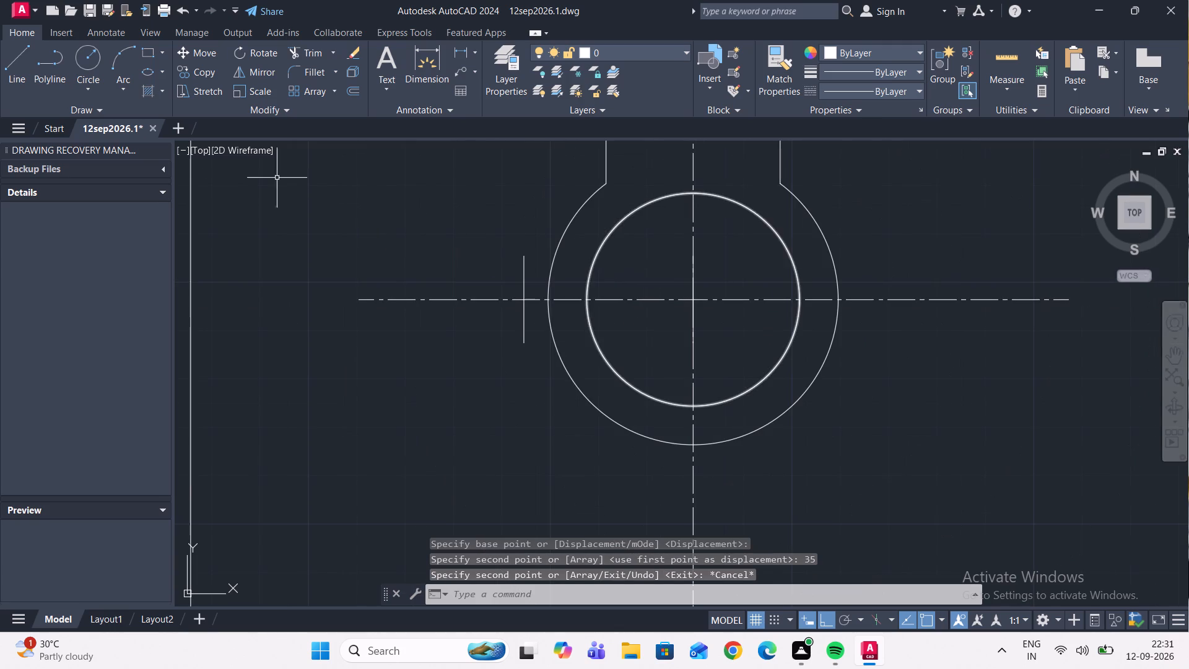
{"action": "left_click", "coordinate": [17, 66]}
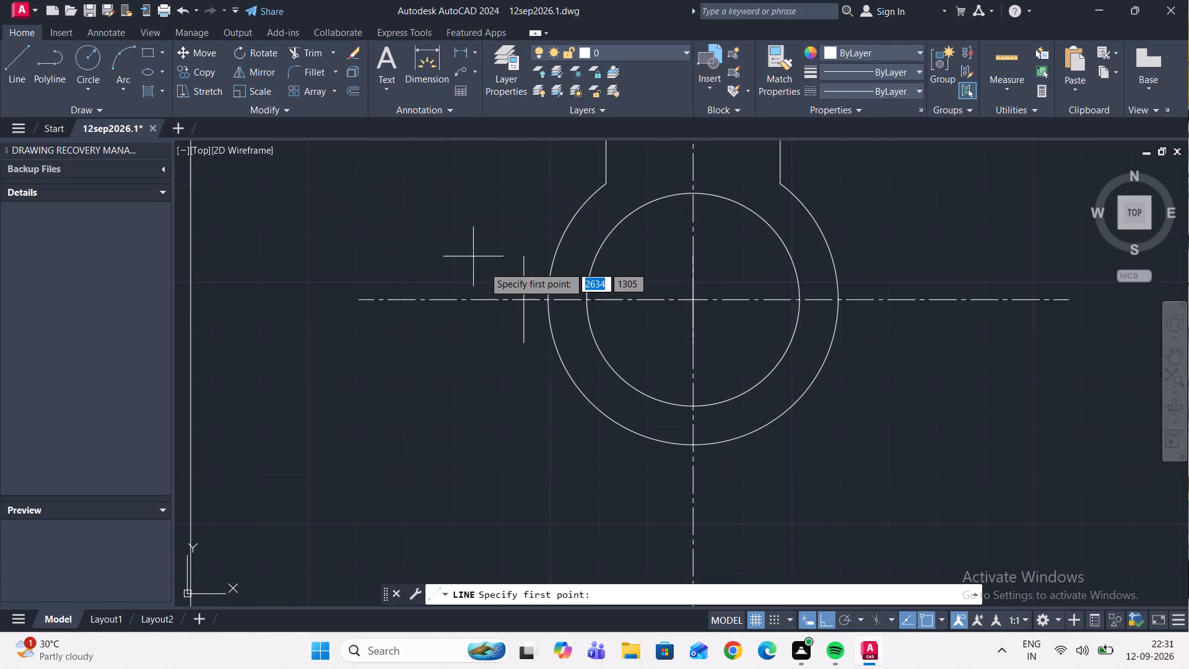
{"action": "scroll", "coordinate": [486, 269], "scroll_direction": "up", "scroll_amount": 1}
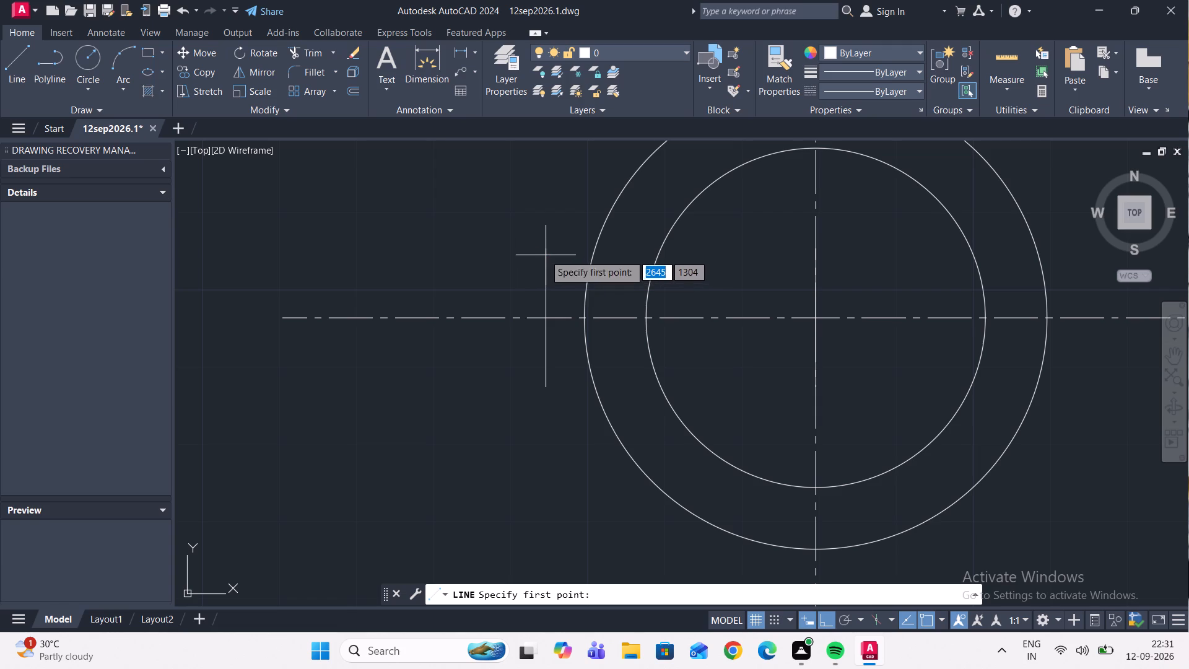
{"action": "left_click", "coordinate": [543, 251]}
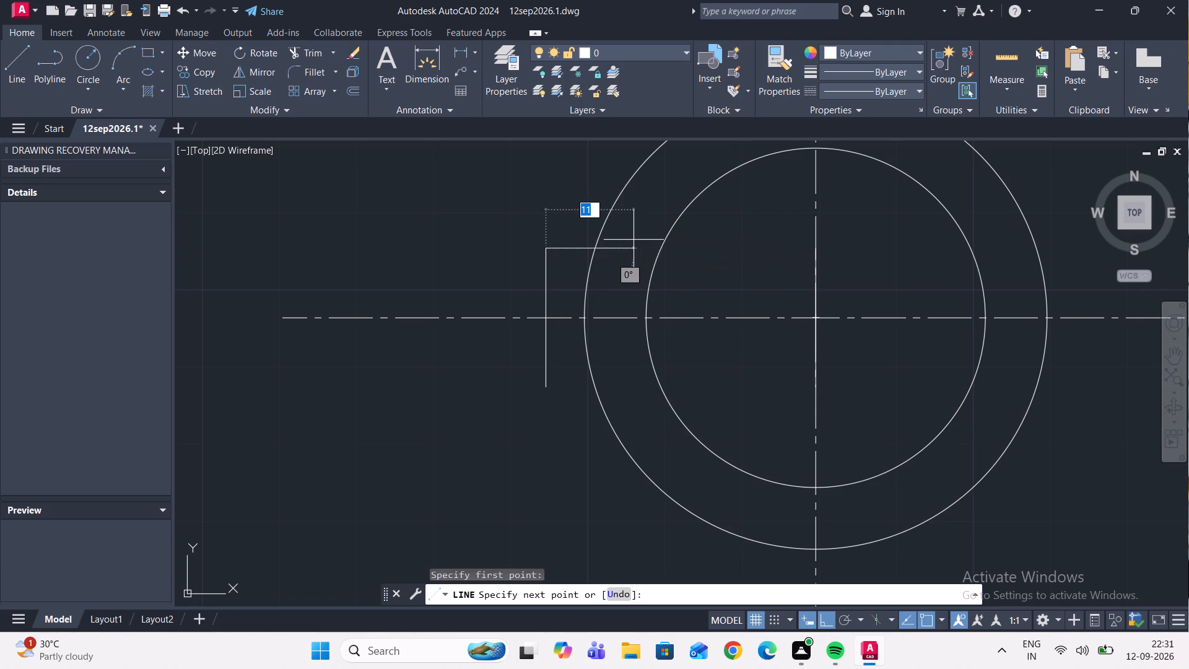
{"action": "scroll", "coordinate": [603, 255], "scroll_direction": "up", "scroll_amount": 2}
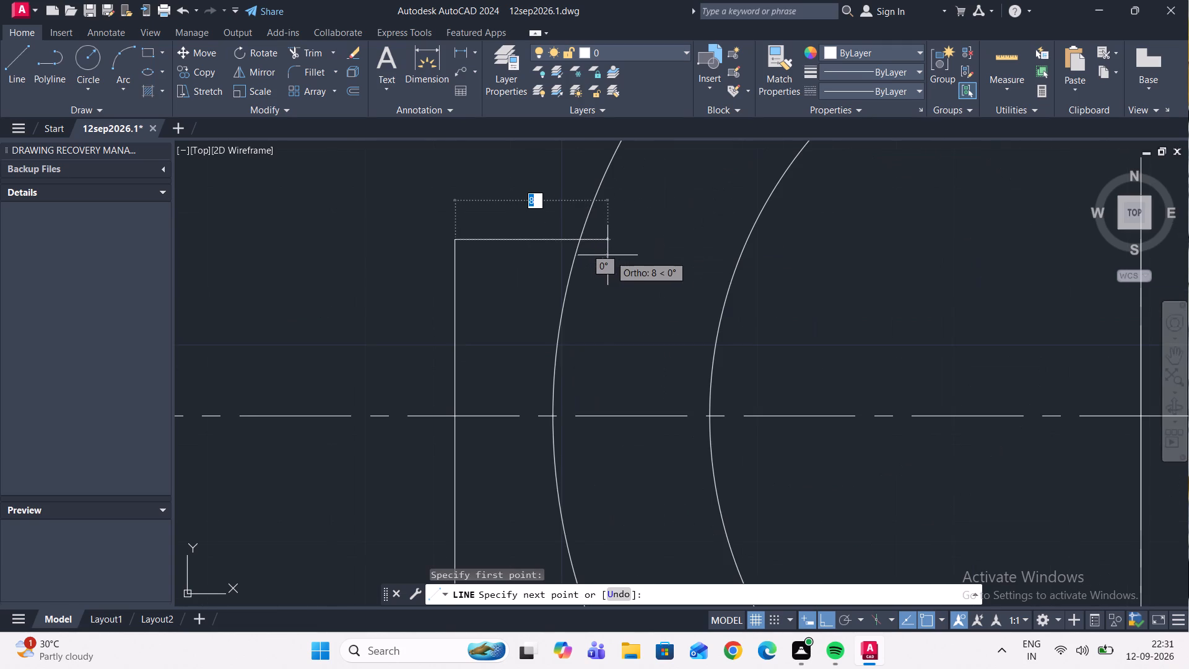
{"action": "left_click", "coordinate": [622, 252]}
{"action": "key", "text": "Escape"}
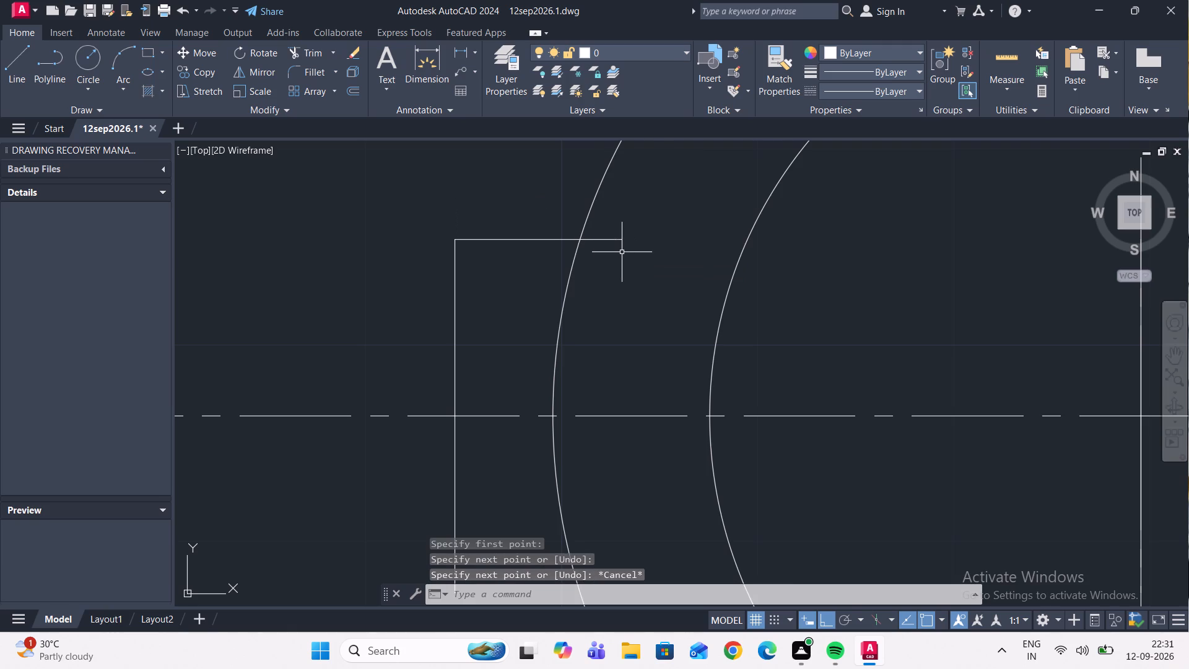
Draw a matching horizontal line from the lower end of the copied vertical line rightward past the outer circle.
{"action": "scroll", "coordinate": [622, 252], "scroll_direction": "down", "scroll_amount": 3}
{"action": "left_click", "coordinate": [27, 69]}
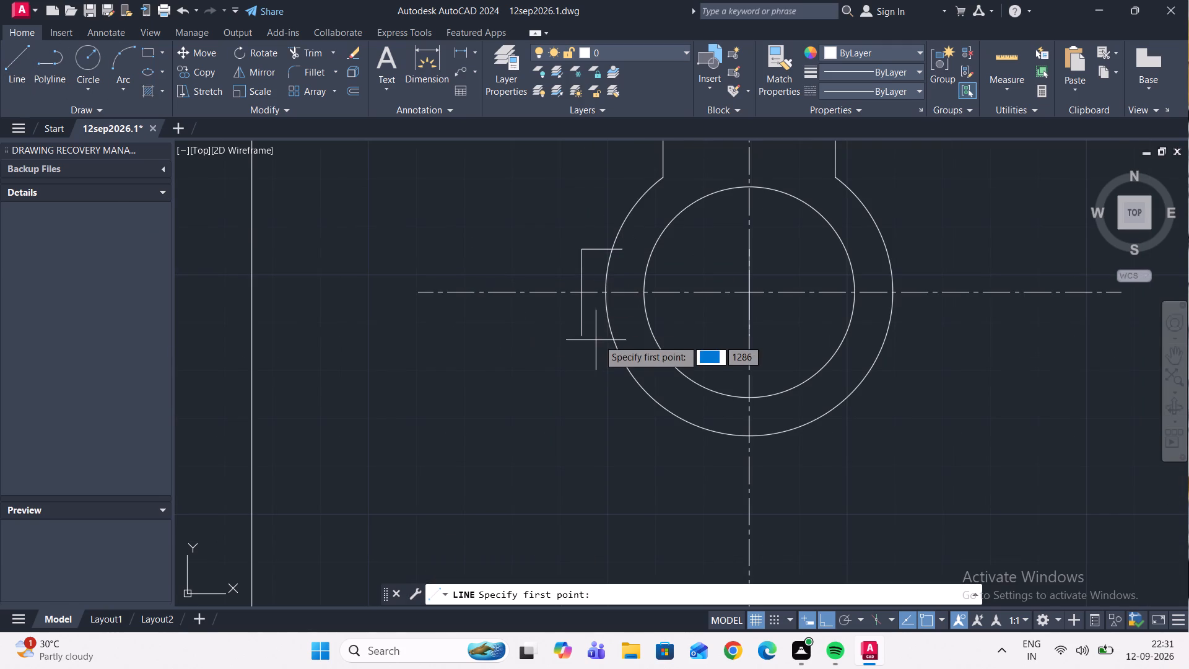
{"action": "scroll", "coordinate": [585, 331], "scroll_direction": "up", "scroll_amount": 3}
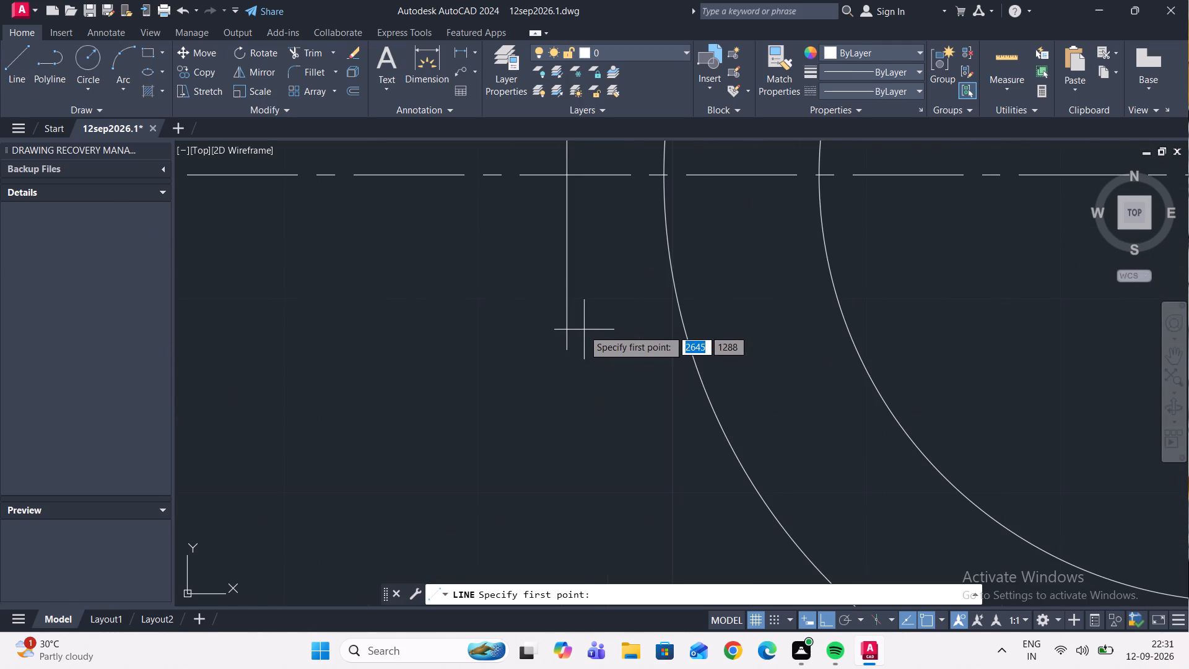
{"action": "left_click", "coordinate": [564, 349]}
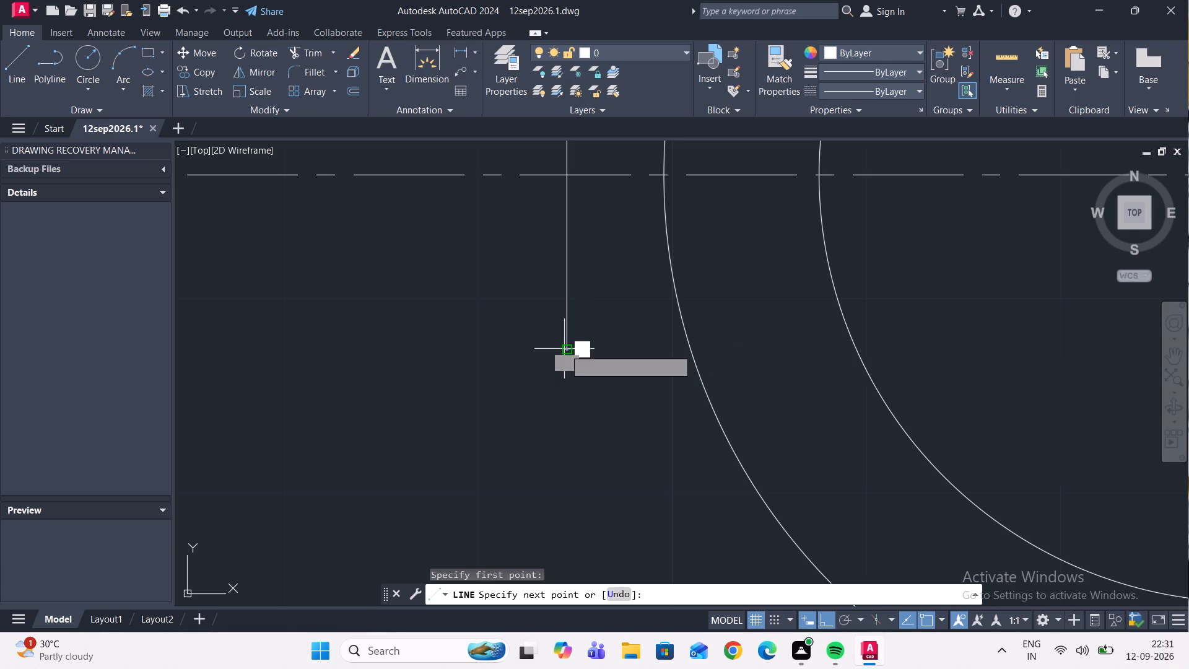
{"action": "left_click", "coordinate": [752, 354]}
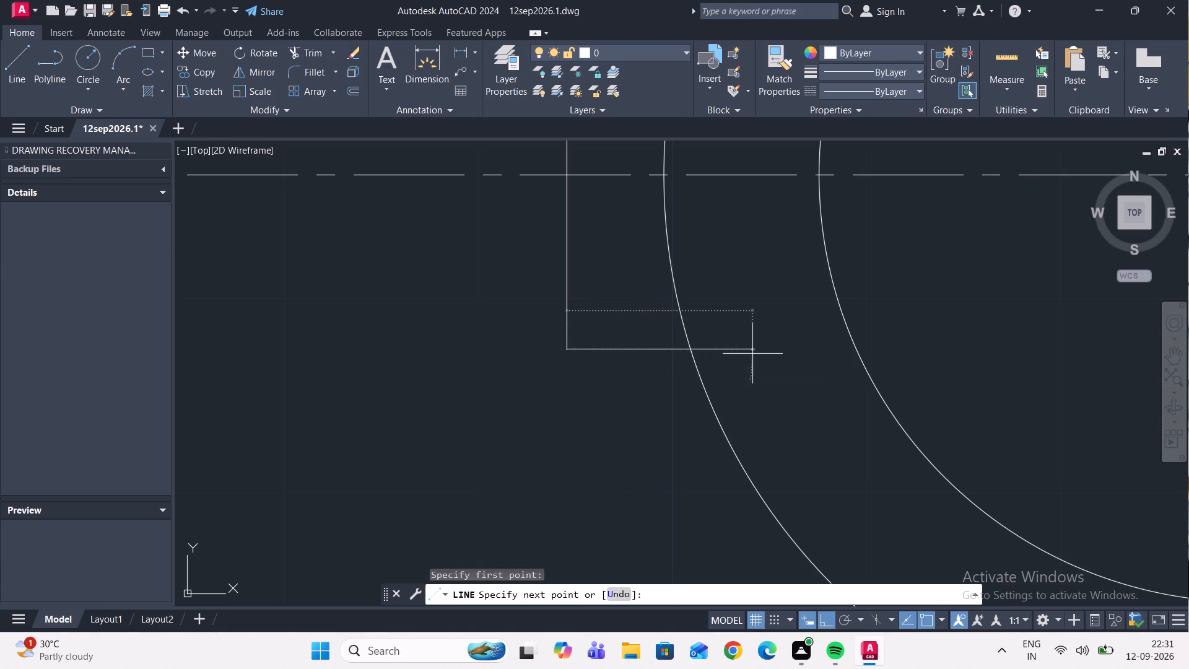
{"action": "key", "text": "Escape"}
Trim both horizontal lines back to the outer circle and remove the two 9-unit construction lines at the circle centre.
{"action": "scroll", "coordinate": [753, 353], "scroll_direction": "down", "scroll_amount": 3}
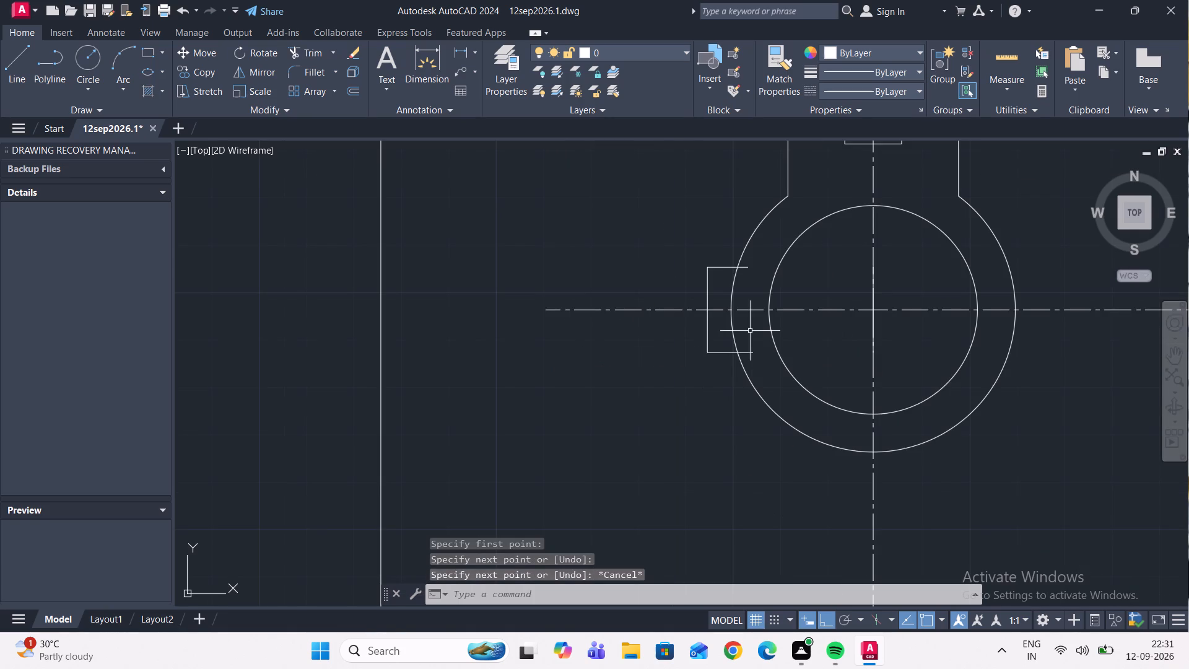
{"action": "left_click", "coordinate": [296, 56]}
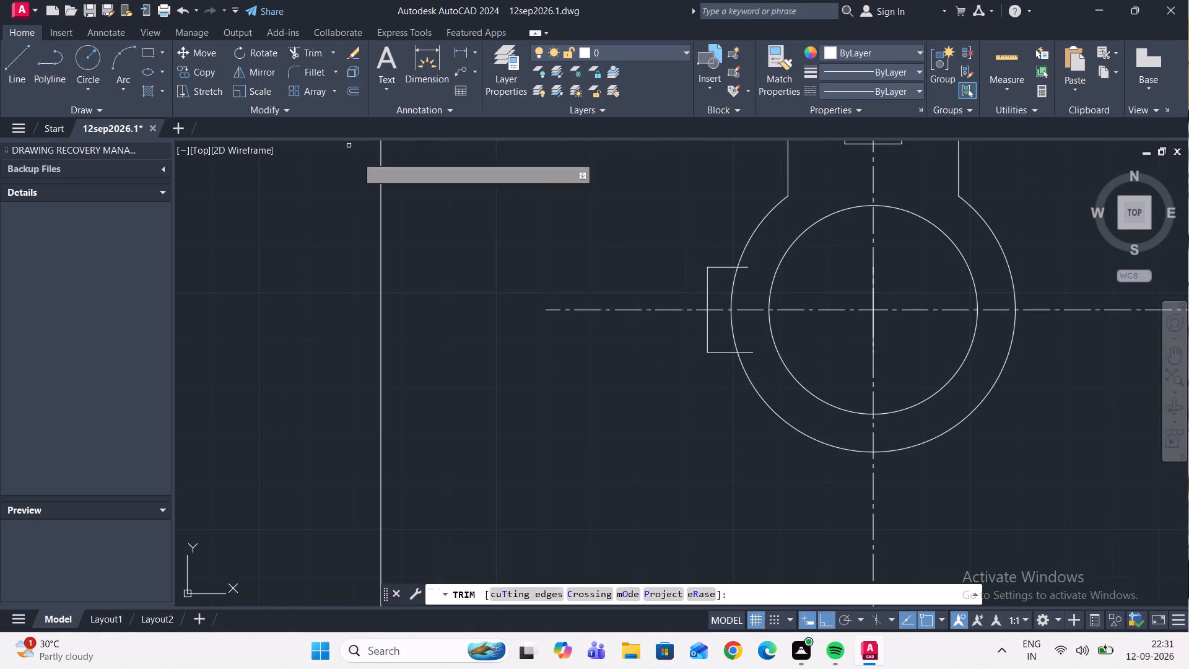
{"action": "left_click", "coordinate": [747, 269]}
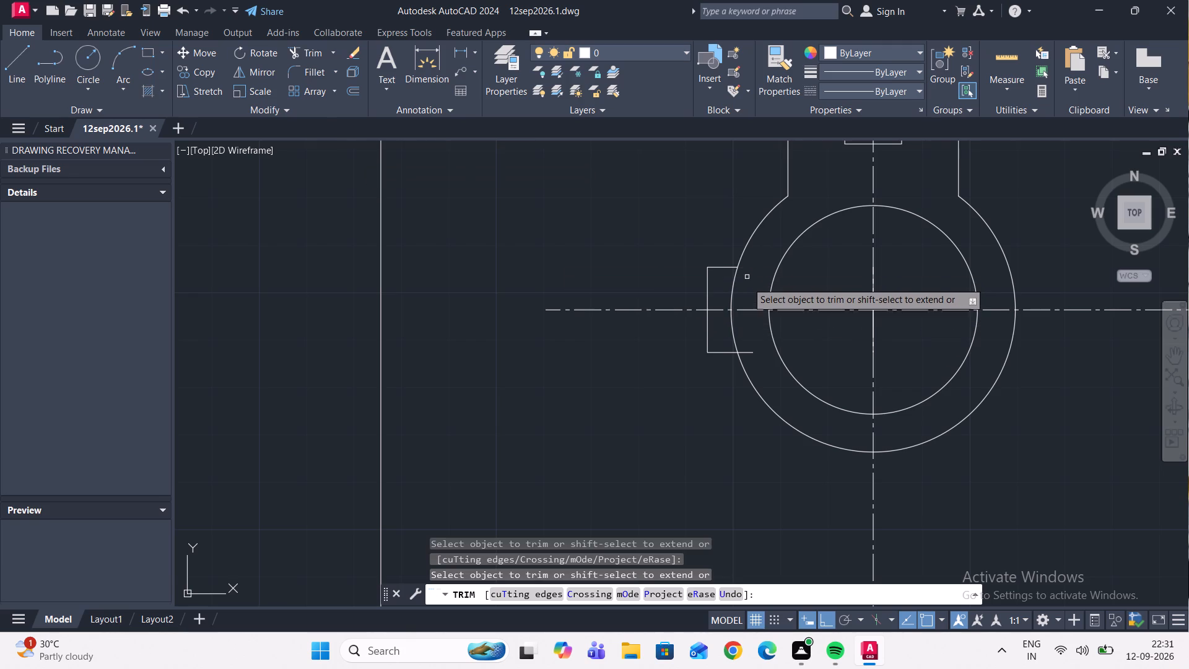
{"action": "left_click", "coordinate": [748, 354]}
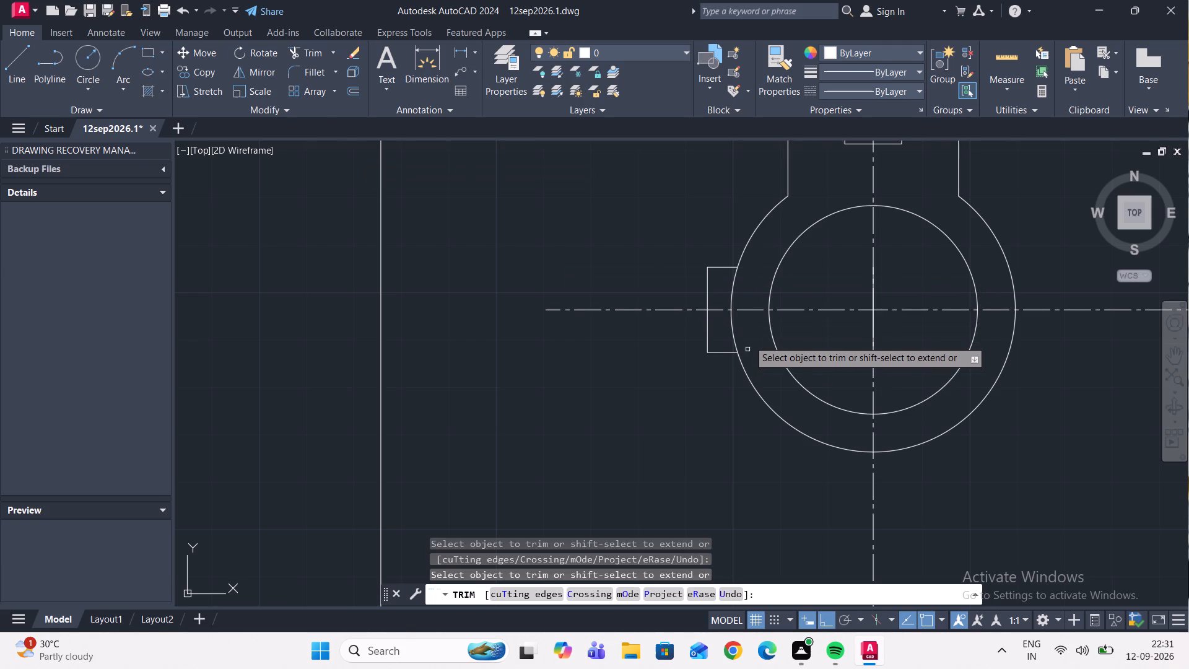
{"action": "left_click", "coordinate": [873, 326]}
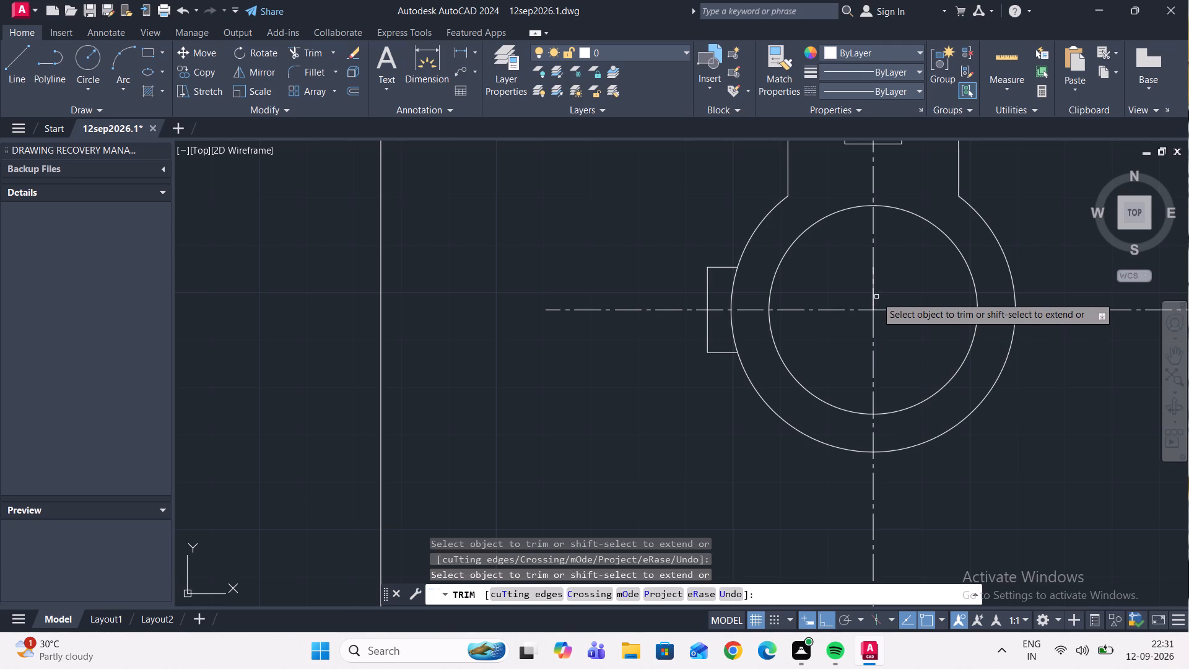
{"action": "left_click", "coordinate": [874, 292]}
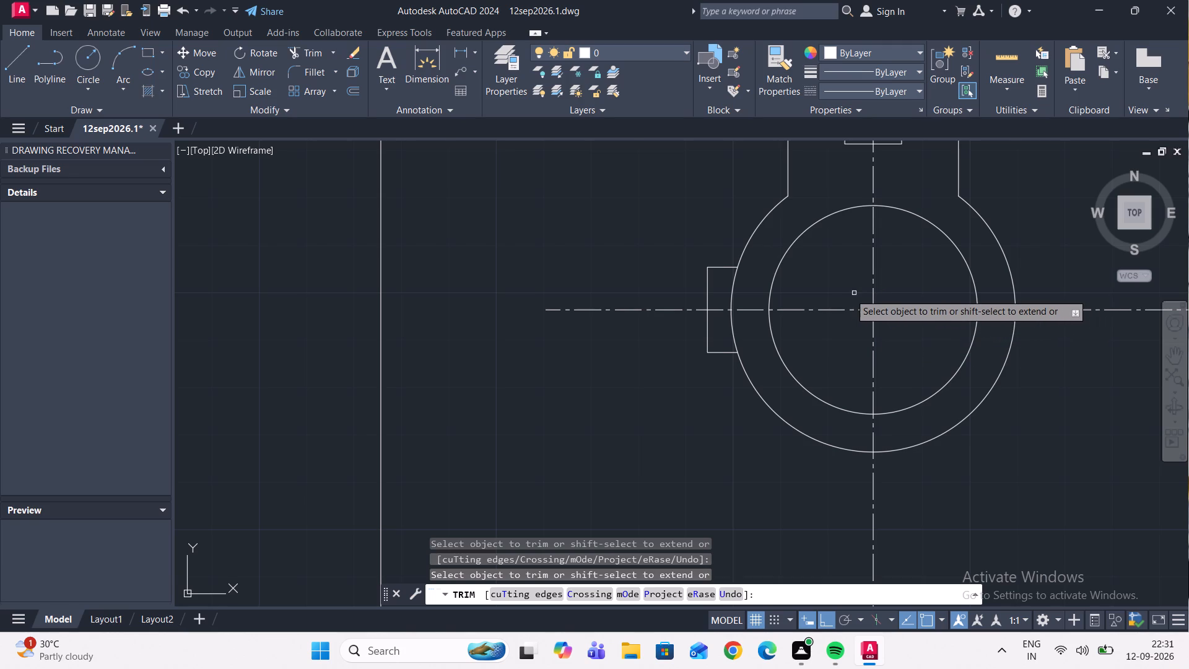
{"action": "key", "text": "Escape"}
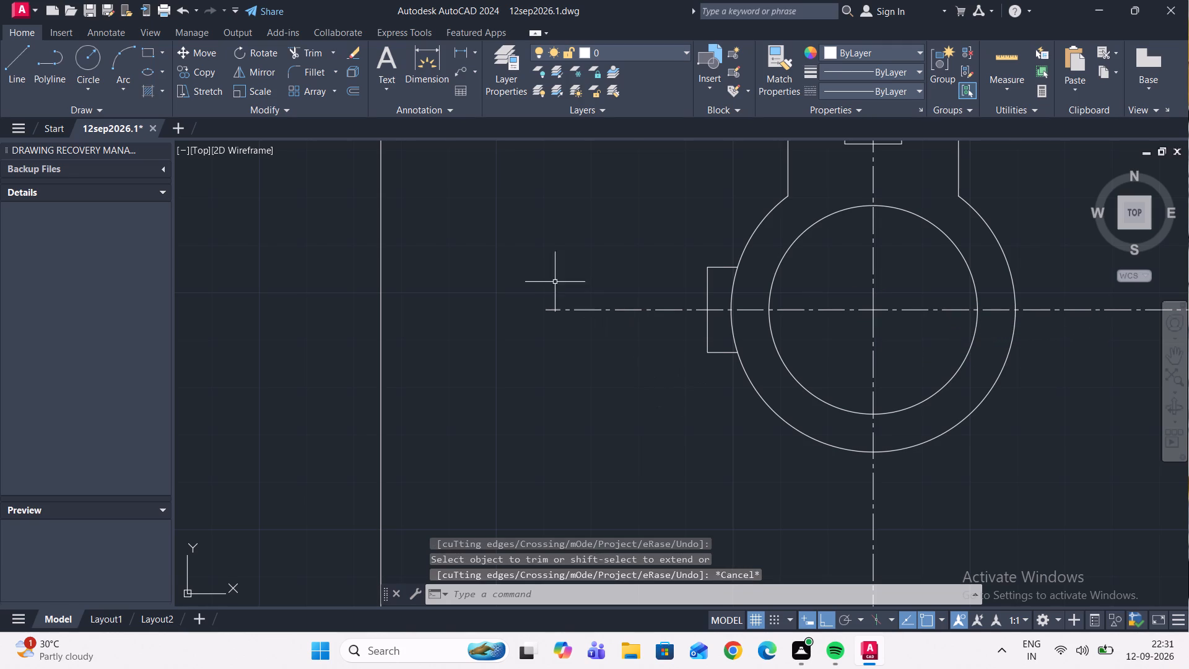
Trim away the outer circle's arc between the two horizontal lines so the left lug opens into the ring.
{"action": "left_click", "coordinate": [305, 55]}
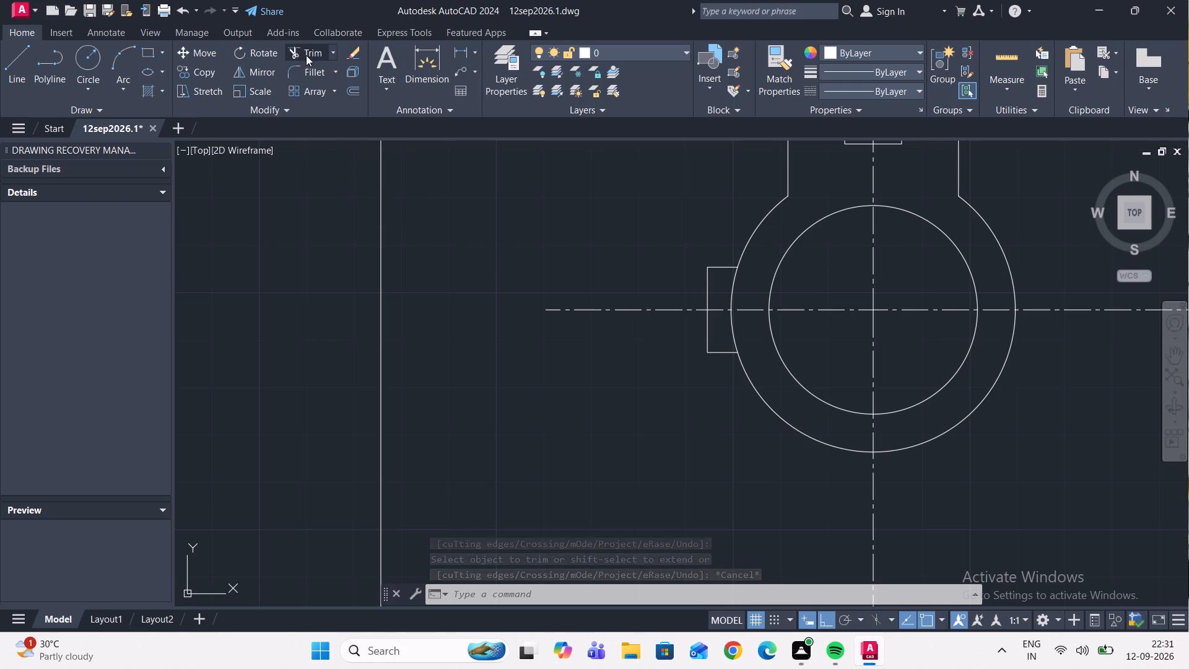
{"action": "left_click", "coordinate": [734, 279]}
{"action": "left_click", "coordinate": [733, 329]}
{"action": "scroll", "coordinate": [733, 329], "scroll_direction": "down", "scroll_amount": 2}
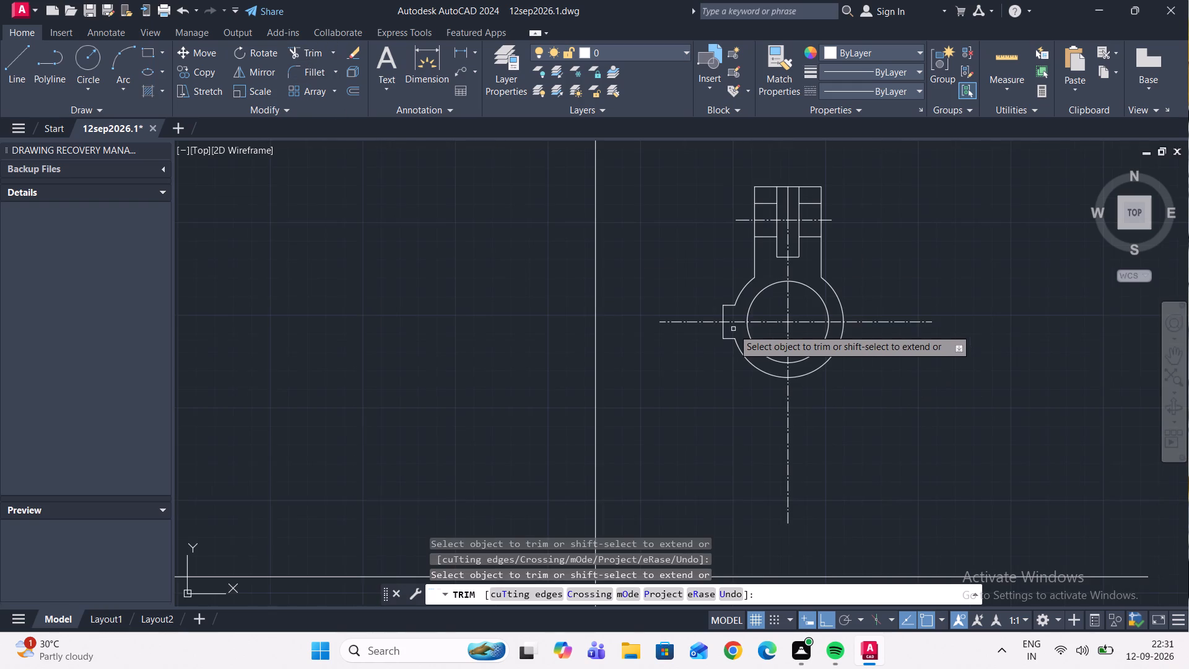
{"action": "scroll", "coordinate": [873, 287], "scroll_direction": "up", "scroll_amount": 1}
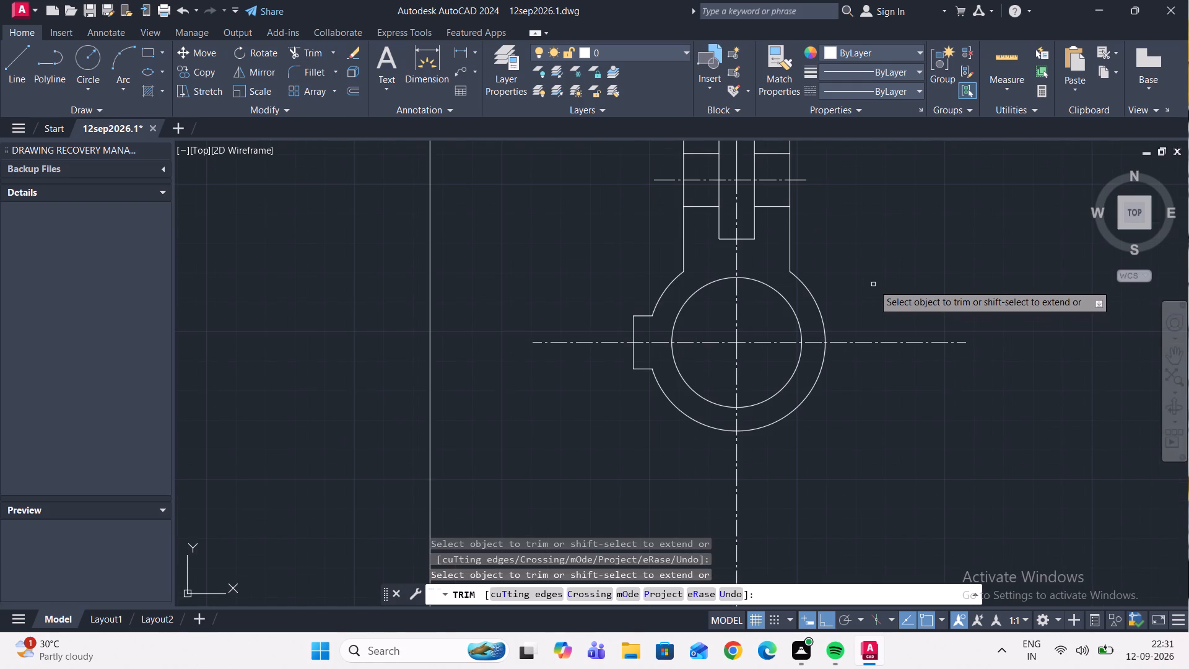
Examine the isometric drawing's dimensions for the split clamping lug on the side of the ring opposite the finished lug.
{"action": "middle_click_drag", "start_coordinate": [873, 284], "coordinate": [870, 289]}
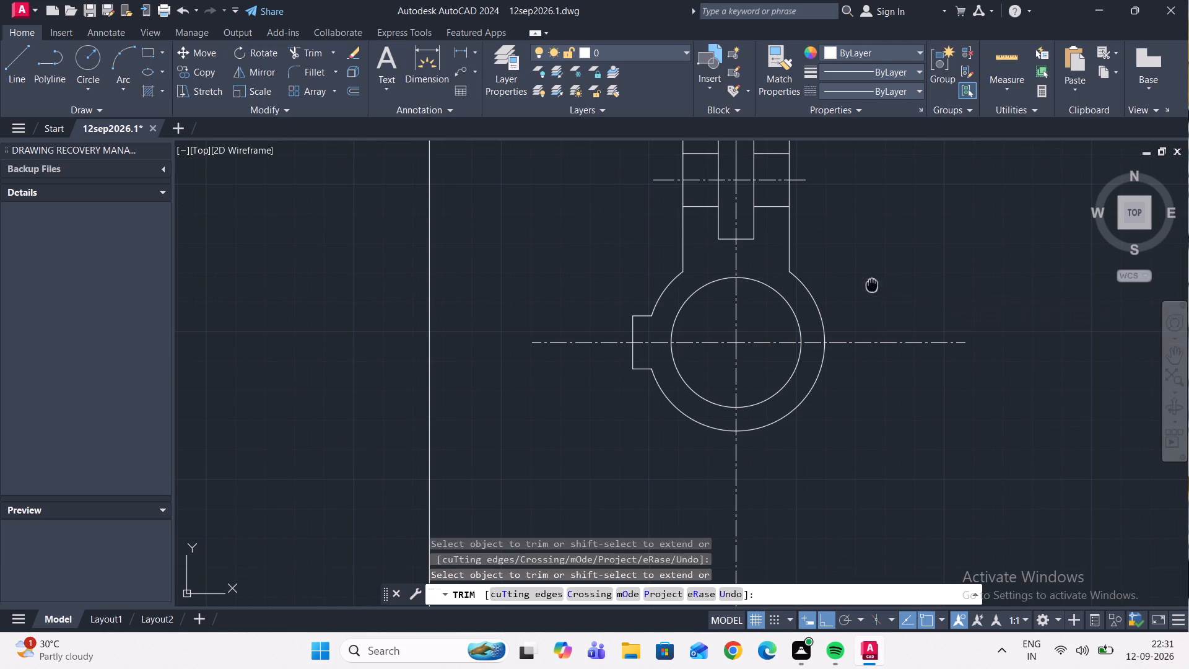
{"action": "middle_click_drag", "start_coordinate": [870, 289], "coordinate": [783, 312]}
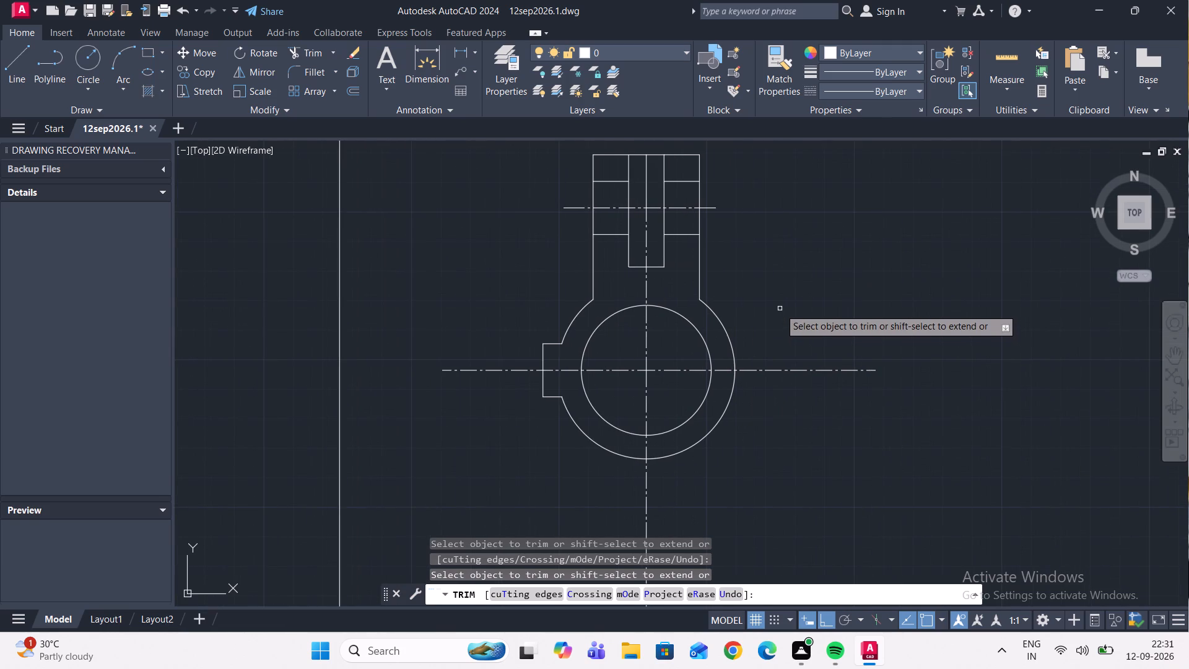
{"action": "middle_click_drag", "start_coordinate": [780, 308], "coordinate": [673, 294]}
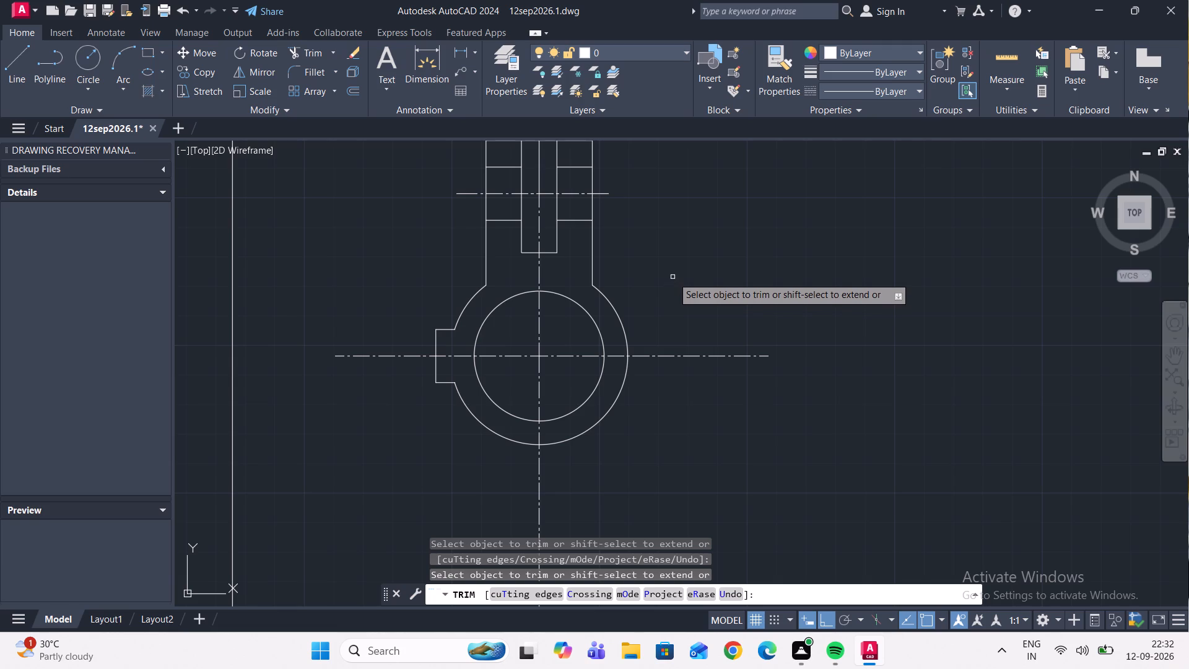
{"action": "scroll", "coordinate": [673, 278], "scroll_direction": "down", "scroll_amount": 5}
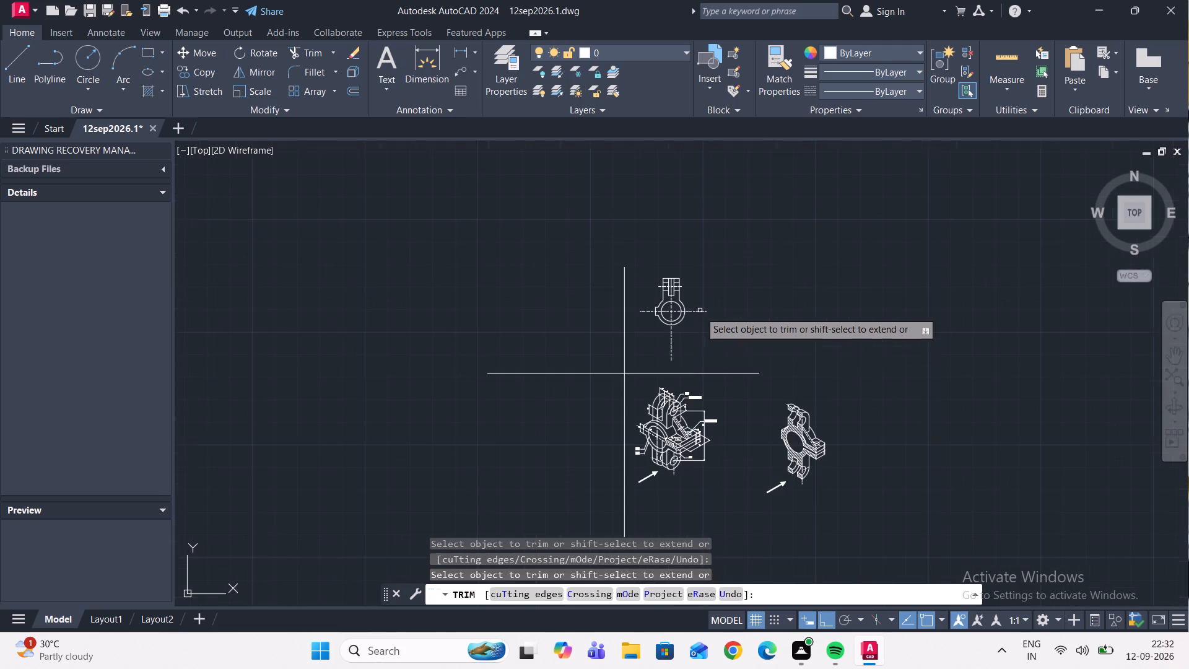
{"action": "scroll", "coordinate": [692, 473], "scroll_direction": "up", "scroll_amount": 2}
{"action": "scroll", "coordinate": [666, 421], "scroll_direction": "up", "scroll_amount": 3}
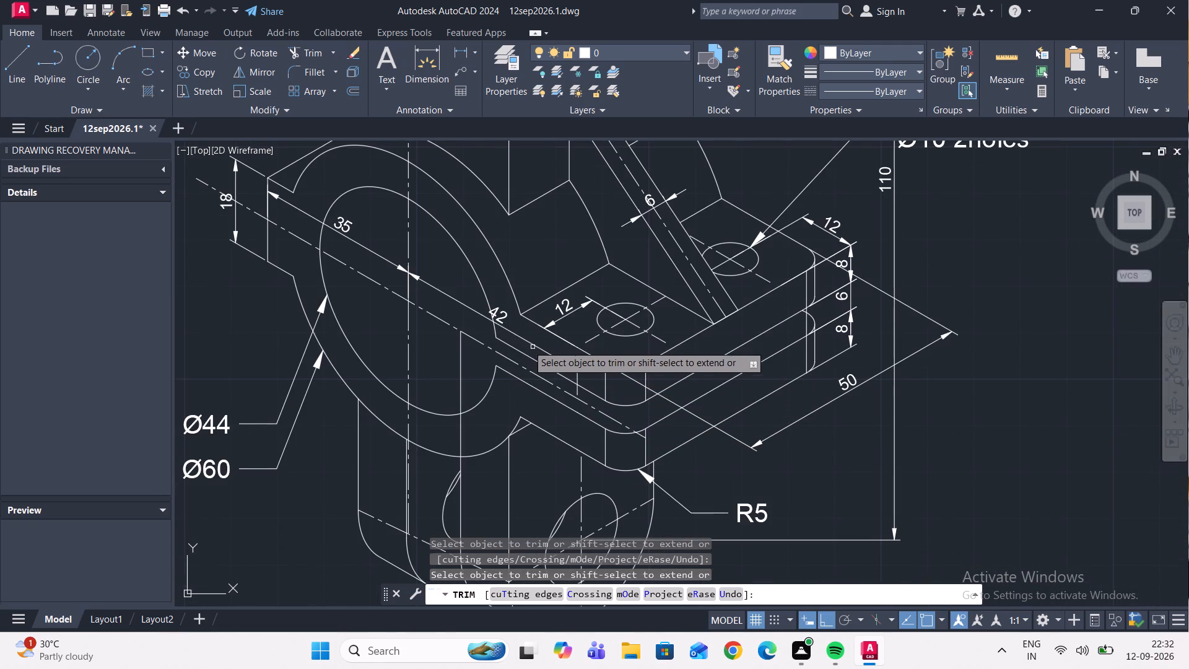
{"action": "scroll", "coordinate": [544, 349], "scroll_direction": "down", "scroll_amount": 3}
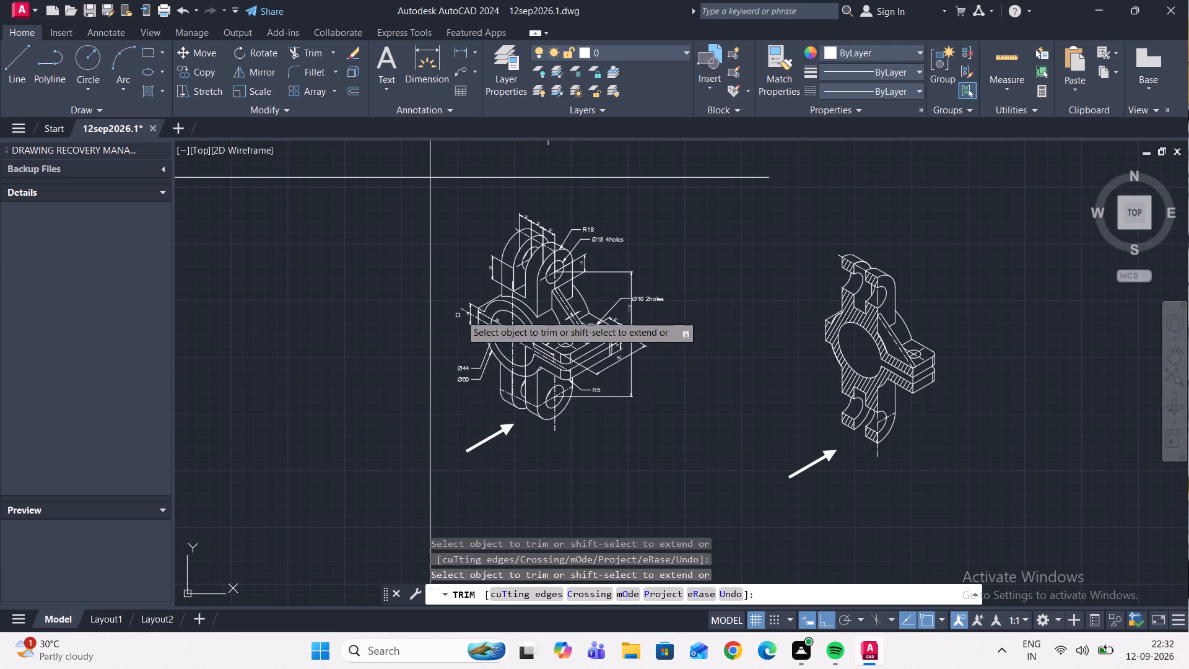
{"action": "scroll", "coordinate": [532, 297], "scroll_direction": "down", "scroll_amount": 3}
{"action": "scroll", "coordinate": [539, 289], "scroll_direction": "up", "scroll_amount": 3}
{"action": "middle_click_drag", "start_coordinate": [553, 291], "coordinate": [569, 426]}
{"action": "scroll", "coordinate": [565, 305], "scroll_direction": "up", "scroll_amount": 2}
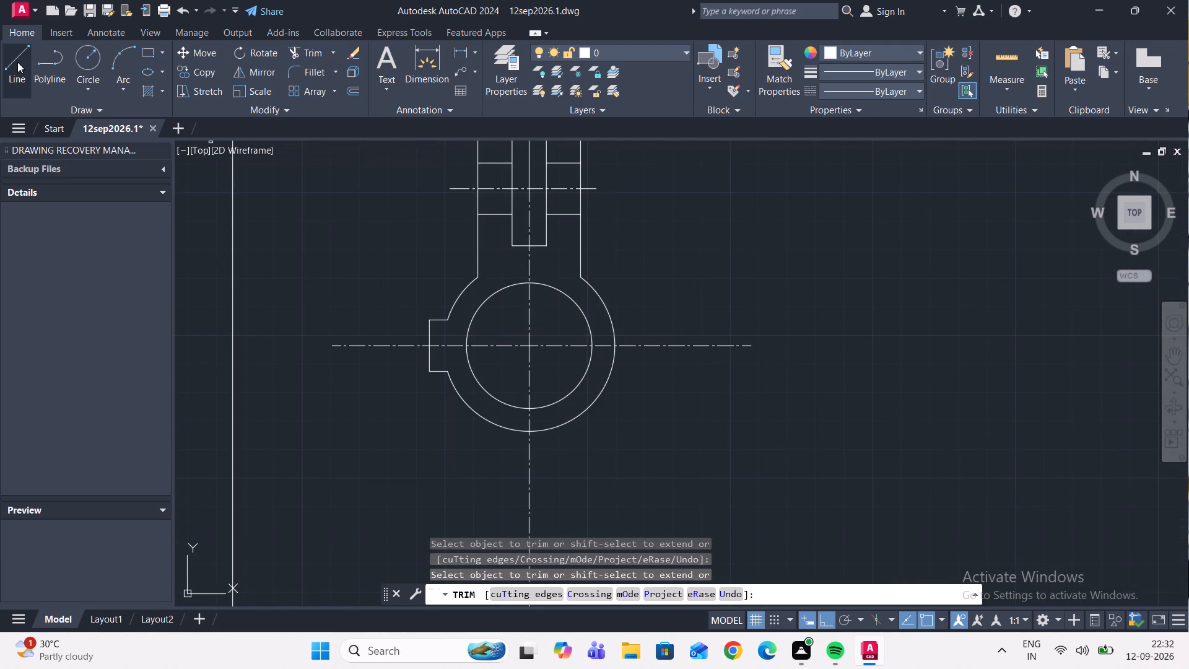
Draw a 54-unit horizontal line from the circle centre rightward along the centreline.
{"action": "left_click", "coordinate": [17, 62]}
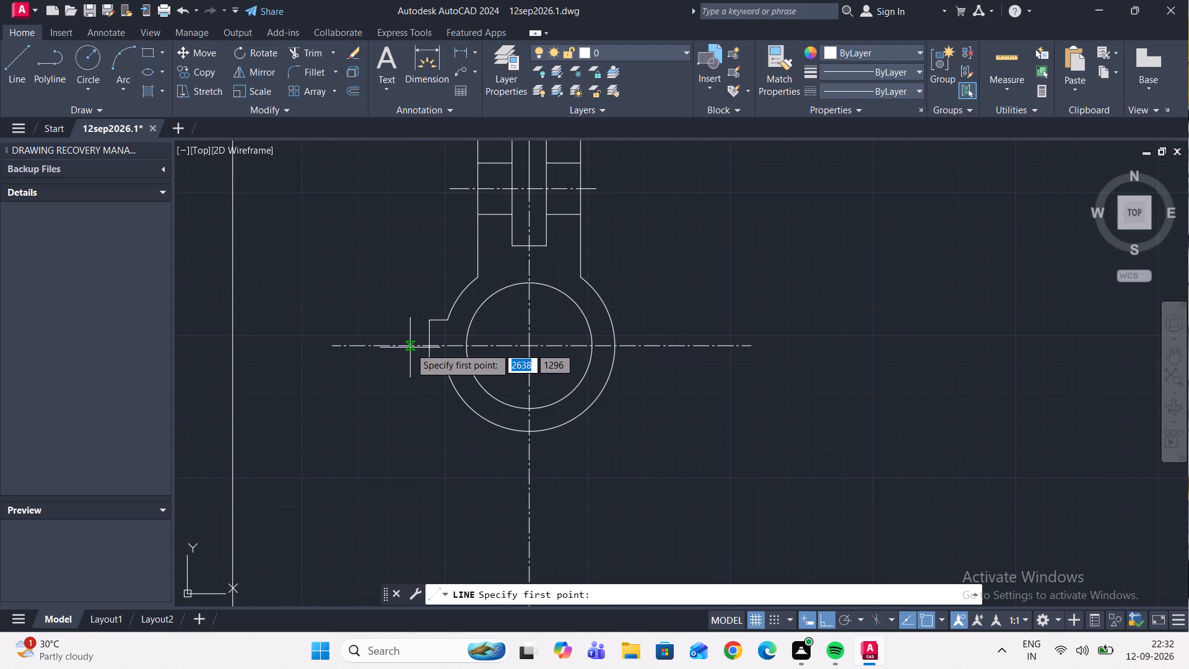
{"action": "scroll", "coordinate": [410, 348], "scroll_direction": "up", "scroll_amount": 1}
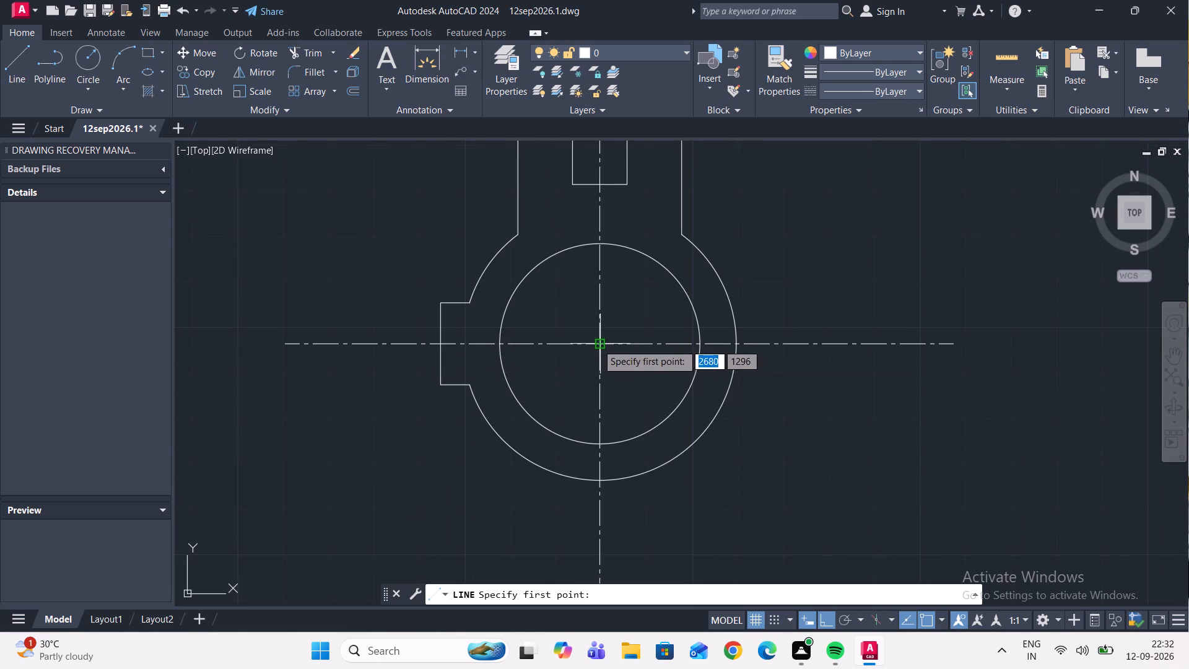
{"action": "left_click", "coordinate": [597, 344]}
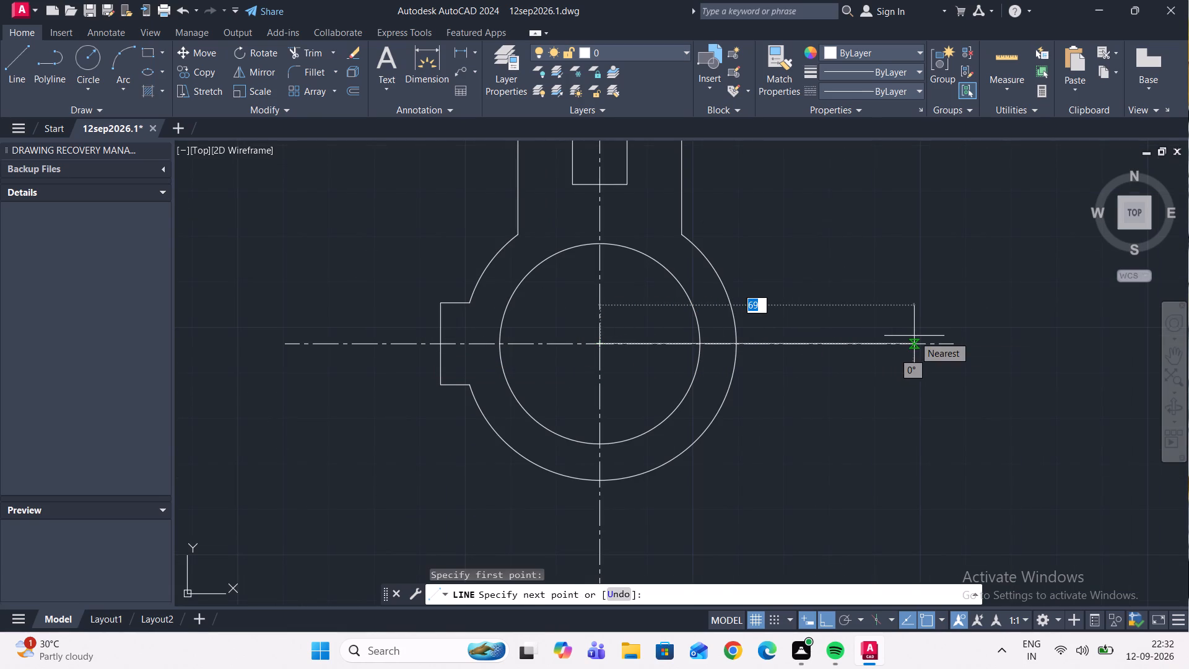
{"action": "type", "text": "54"}
{"action": "key", "text": "Return"}
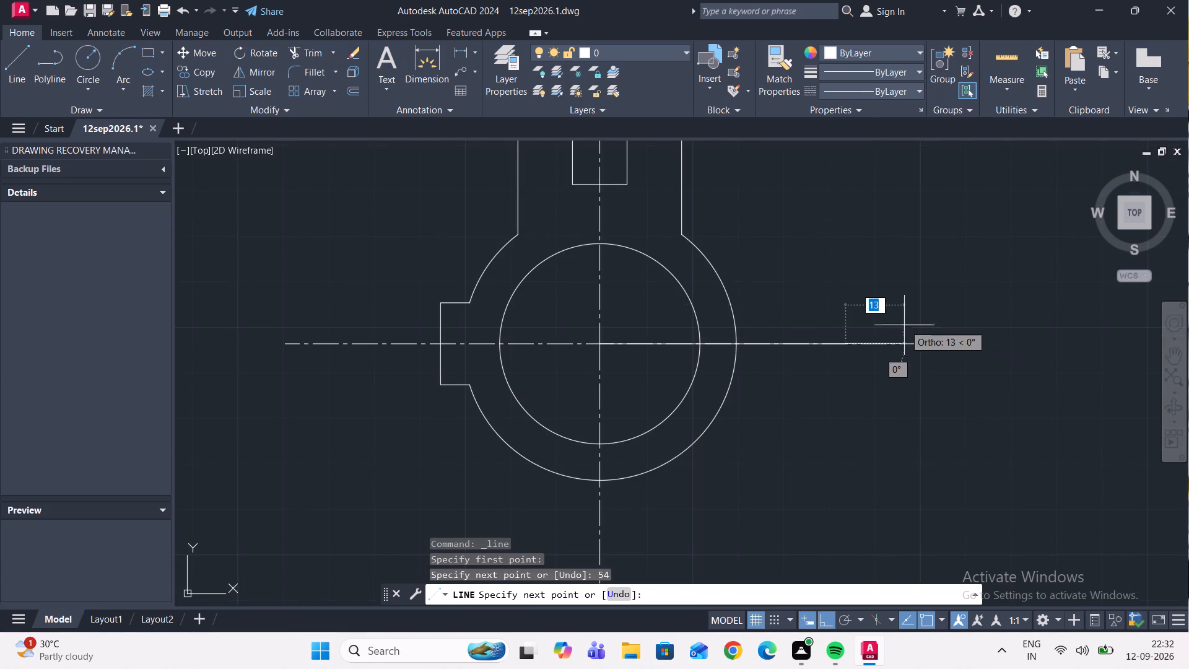
{"action": "key", "text": "Escape"}
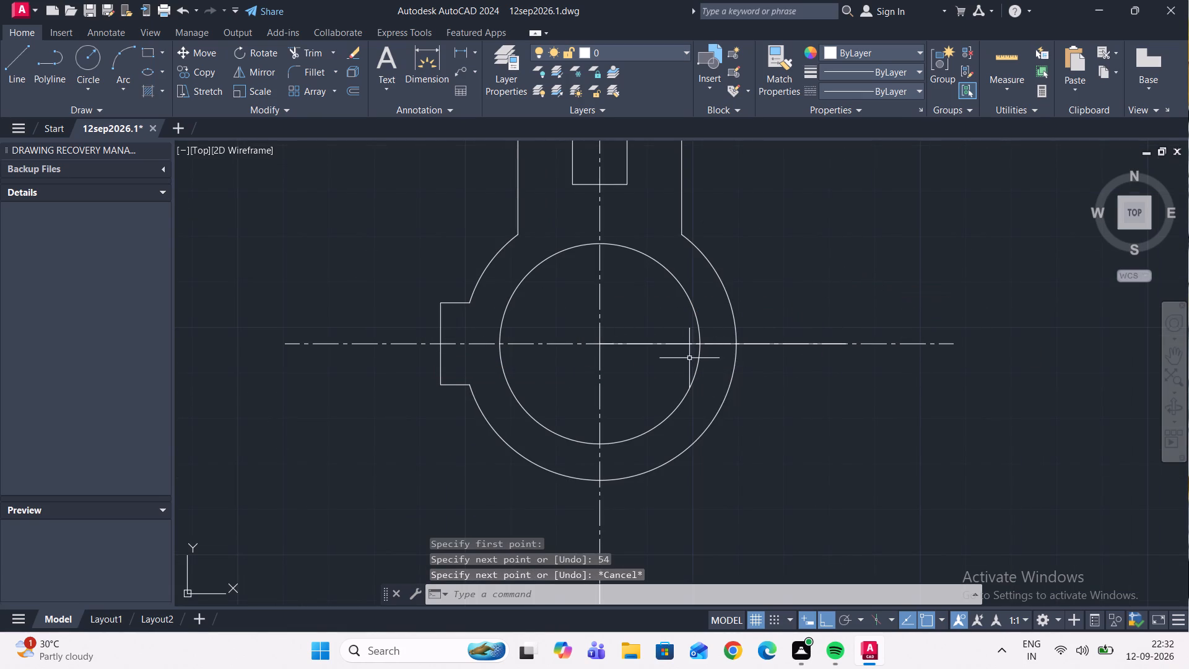
Copy the 54-unit line upward from the circle centre at distances of 3 and 11 units.
{"action": "left_click", "coordinate": [669, 344]}
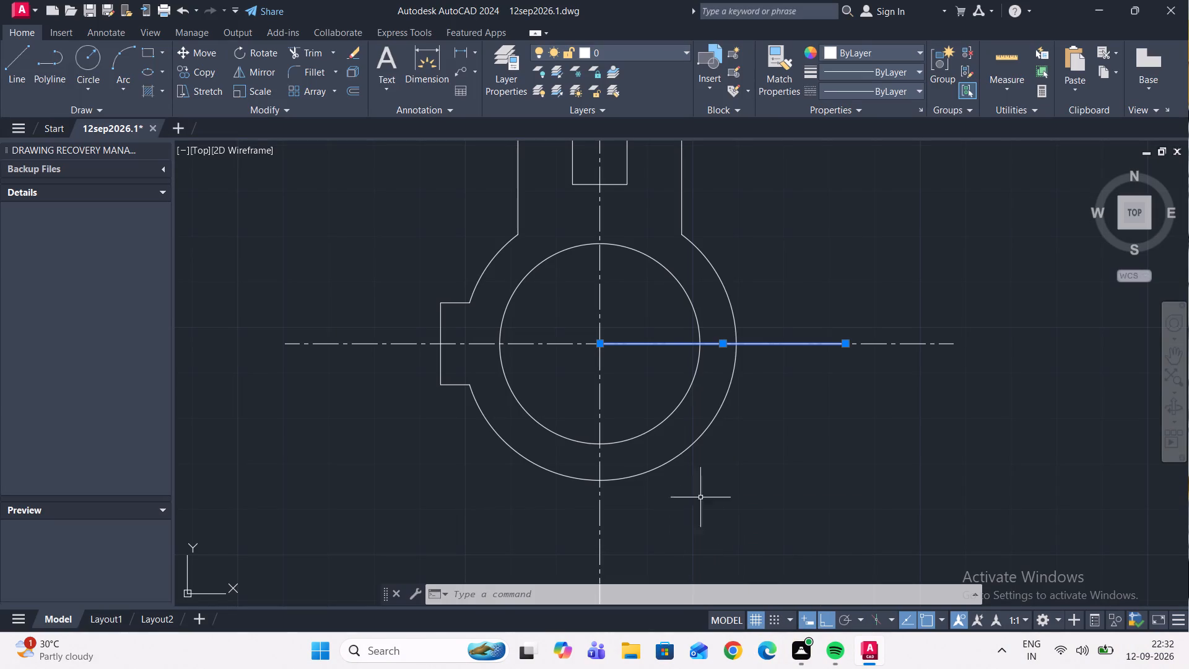
{"action": "left_click", "coordinate": [193, 67]}
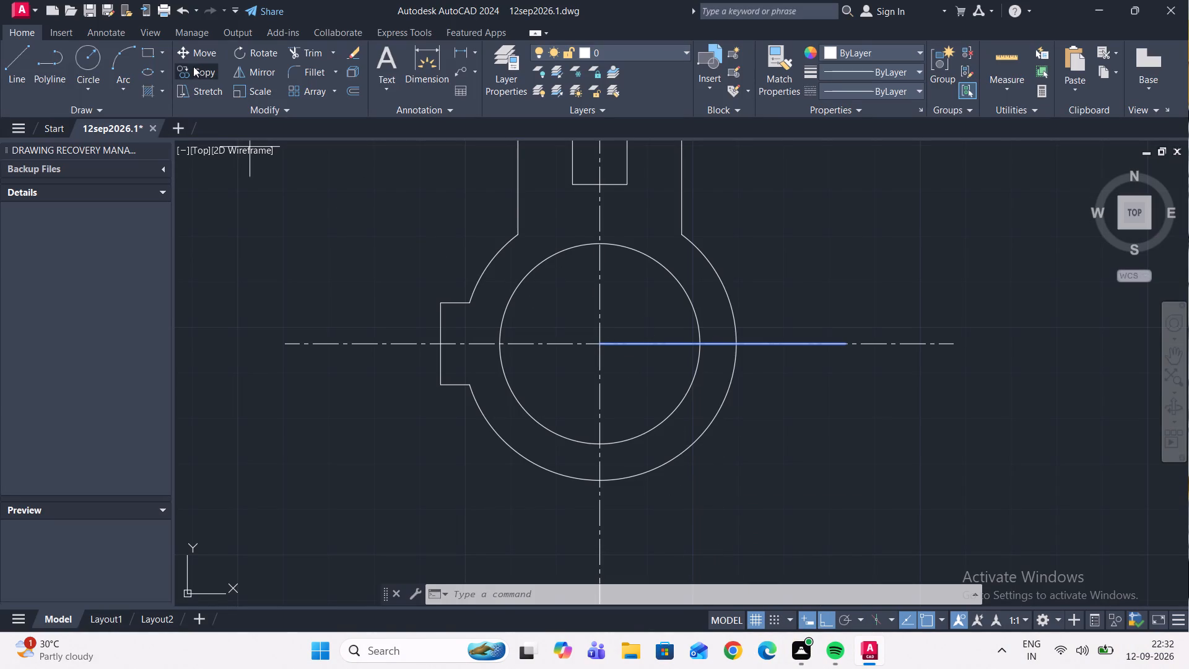
{"action": "scroll", "coordinate": [607, 344], "scroll_direction": "up", "scroll_amount": 2}
{"action": "left_click", "coordinate": [582, 344]}
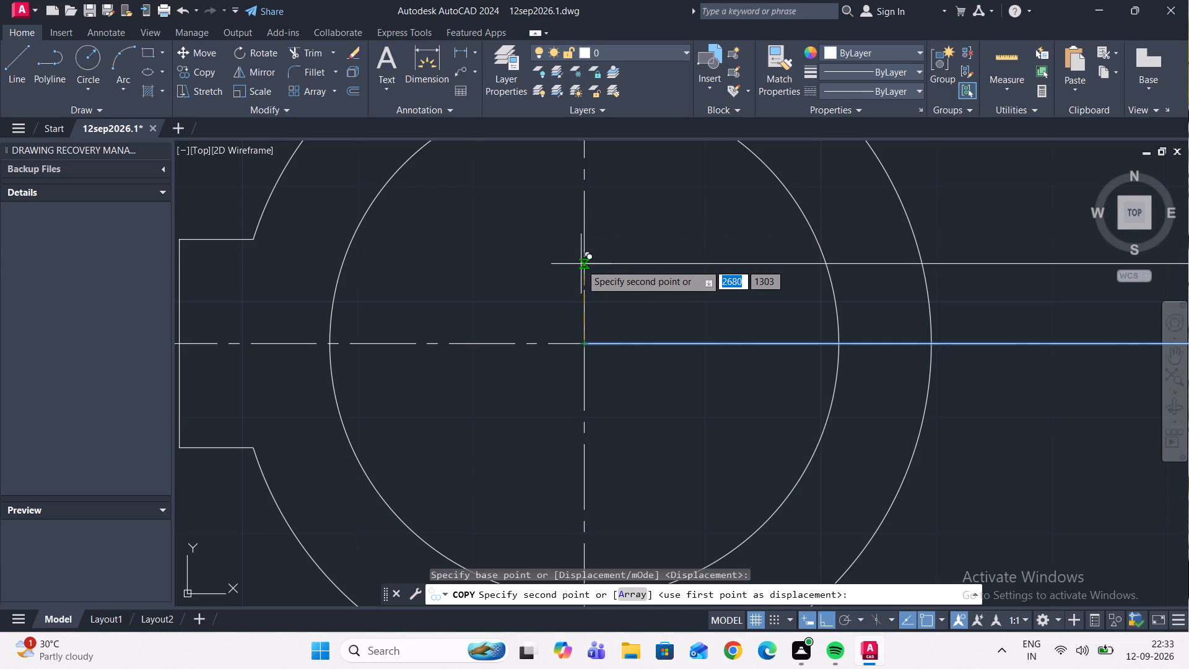
{"action": "key", "text": "3"}
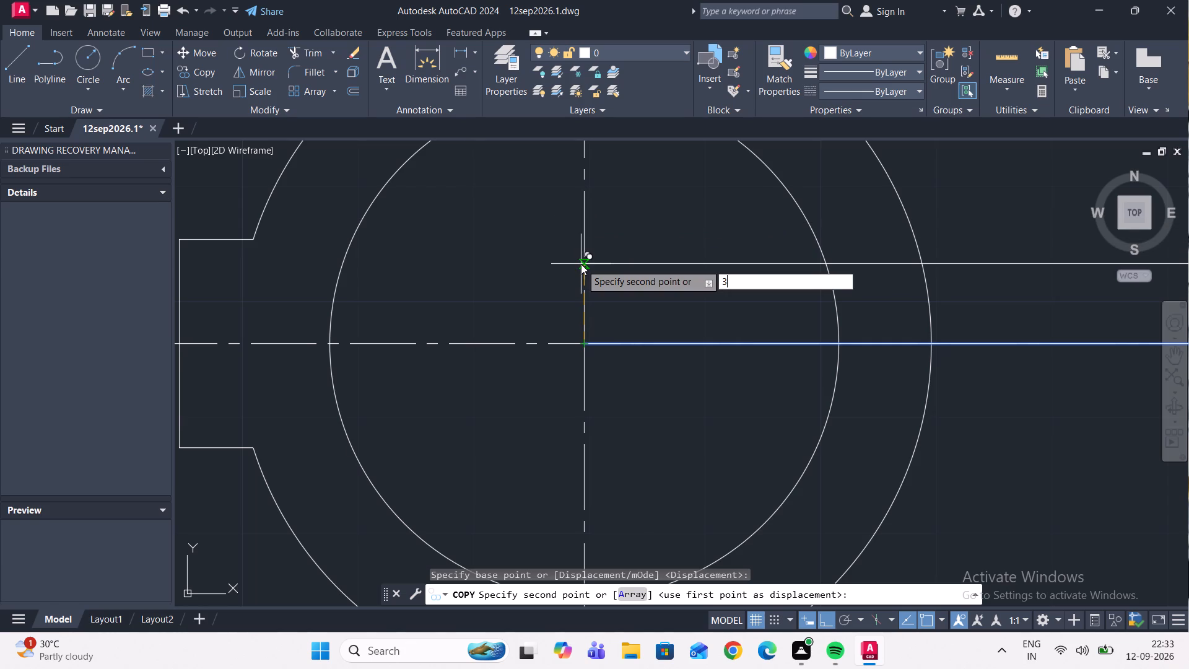
{"action": "key", "text": "Return"}
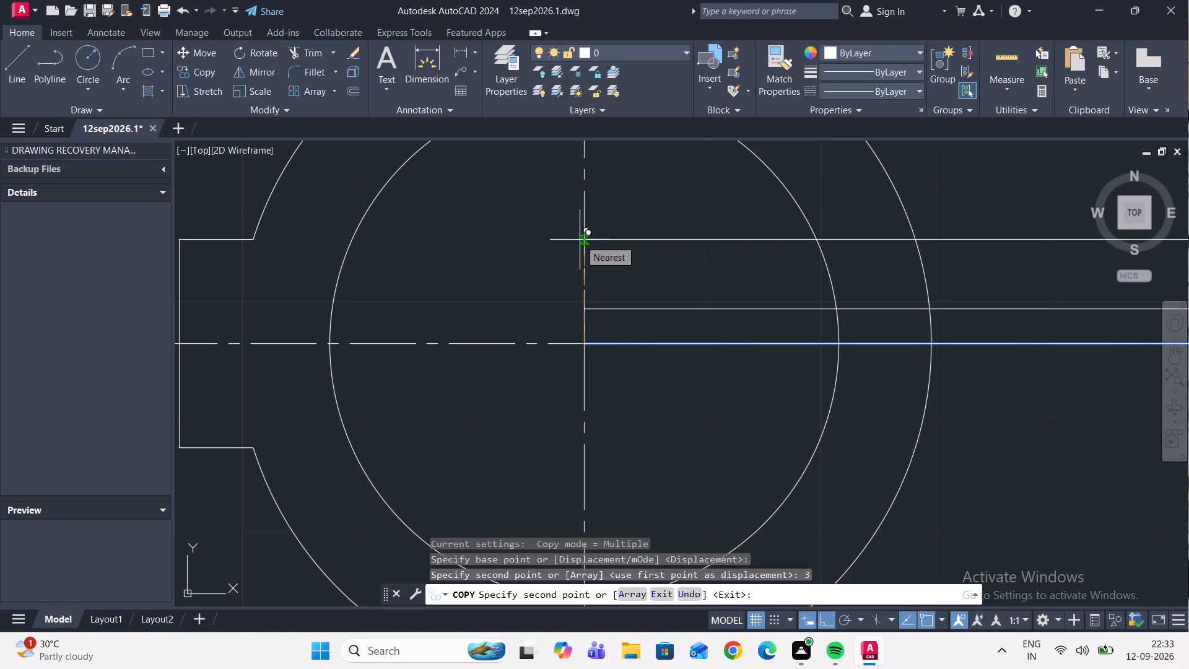
{"action": "scroll", "coordinate": [663, 259], "scroll_direction": "down", "scroll_amount": 2}
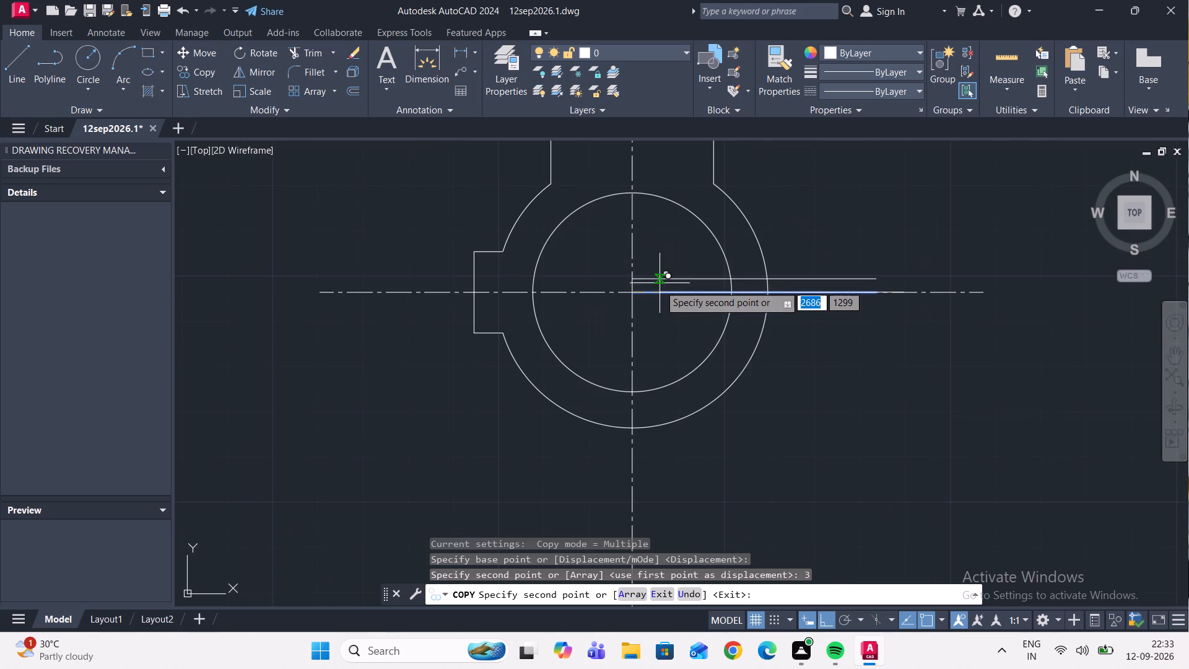
{"action": "scroll", "coordinate": [660, 296], "scroll_direction": "up", "scroll_amount": 2}
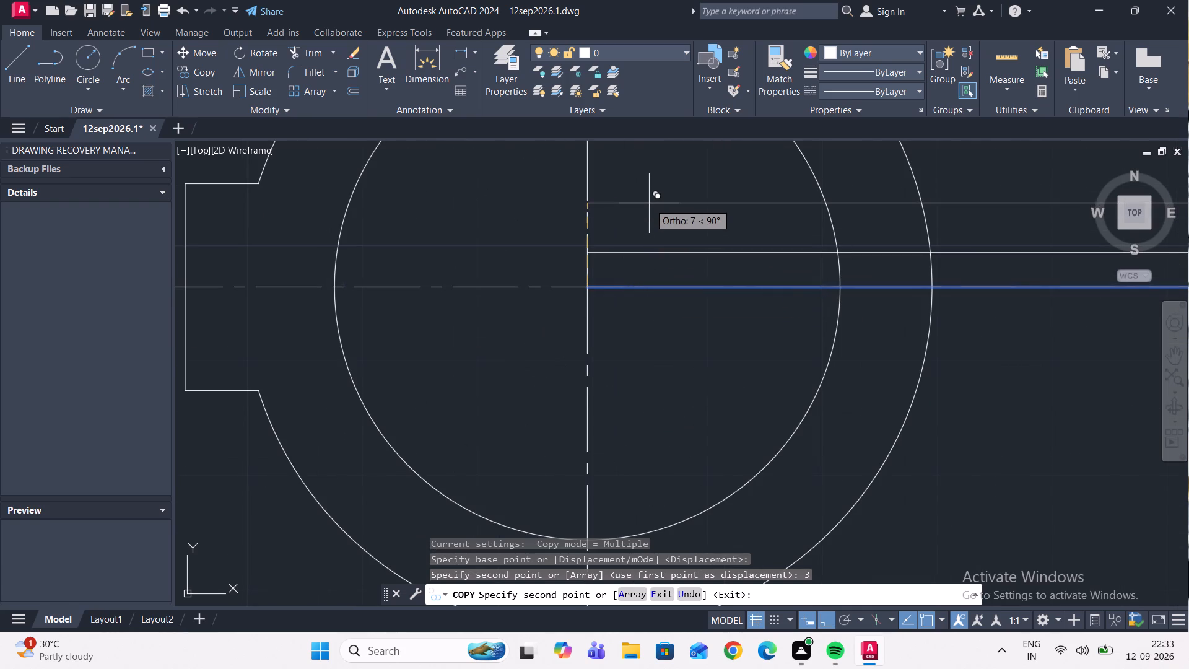
{"action": "type", "text": "11"}
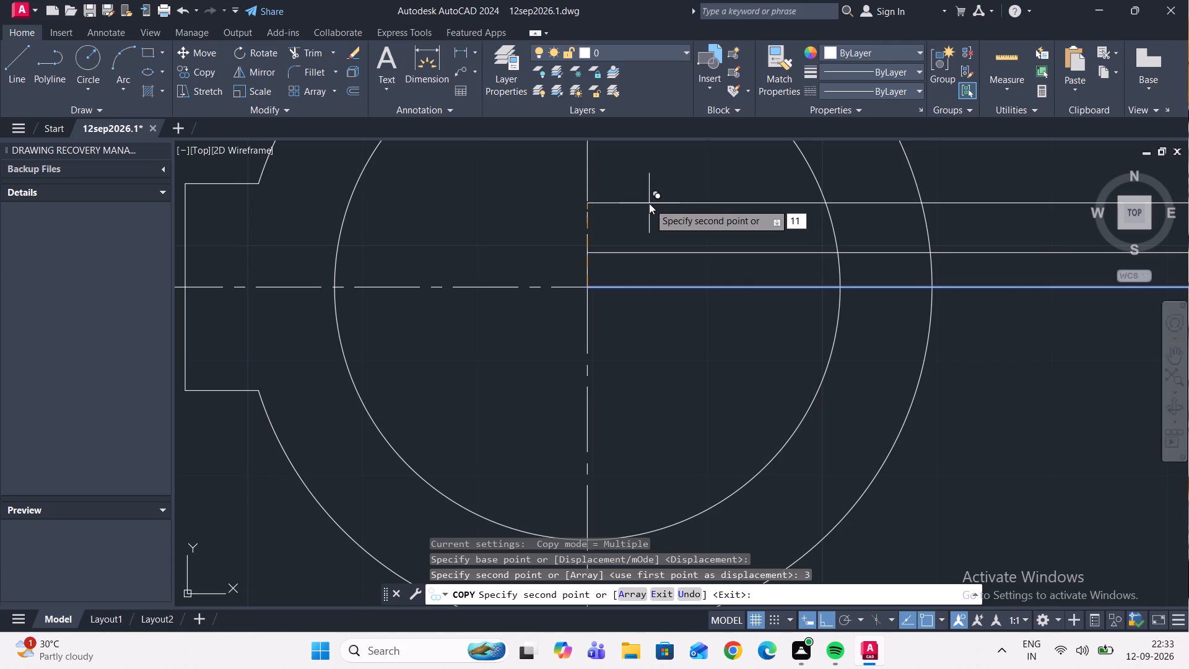
{"action": "key", "text": "Return"}
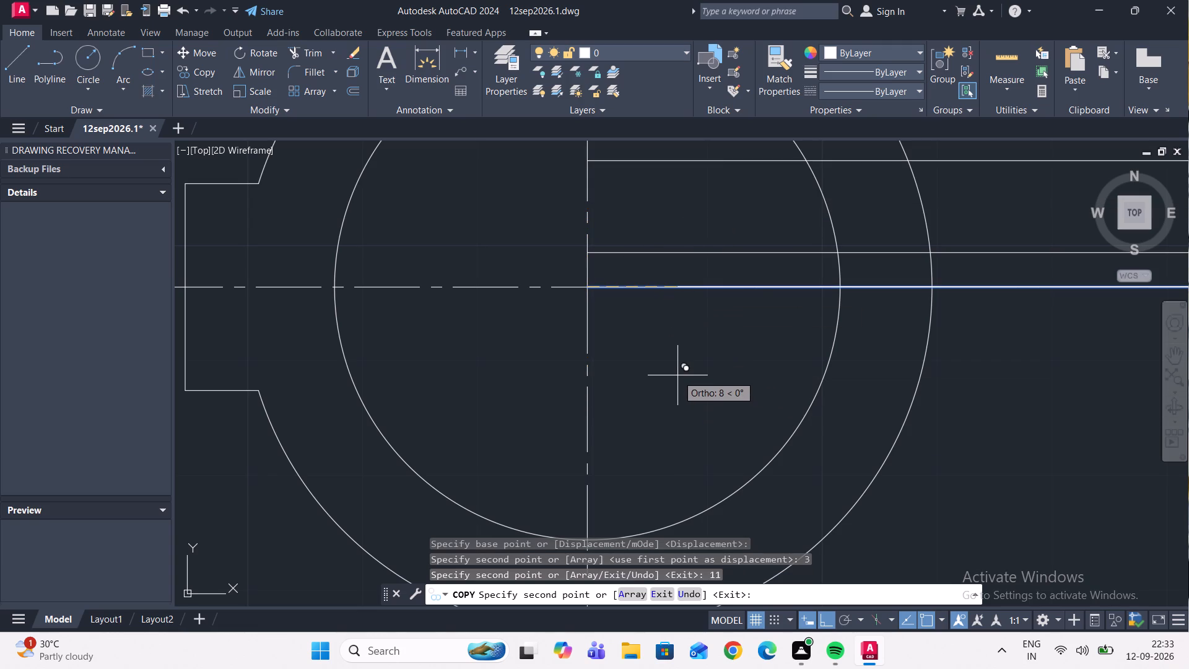
{"action": "key", "text": "3"}
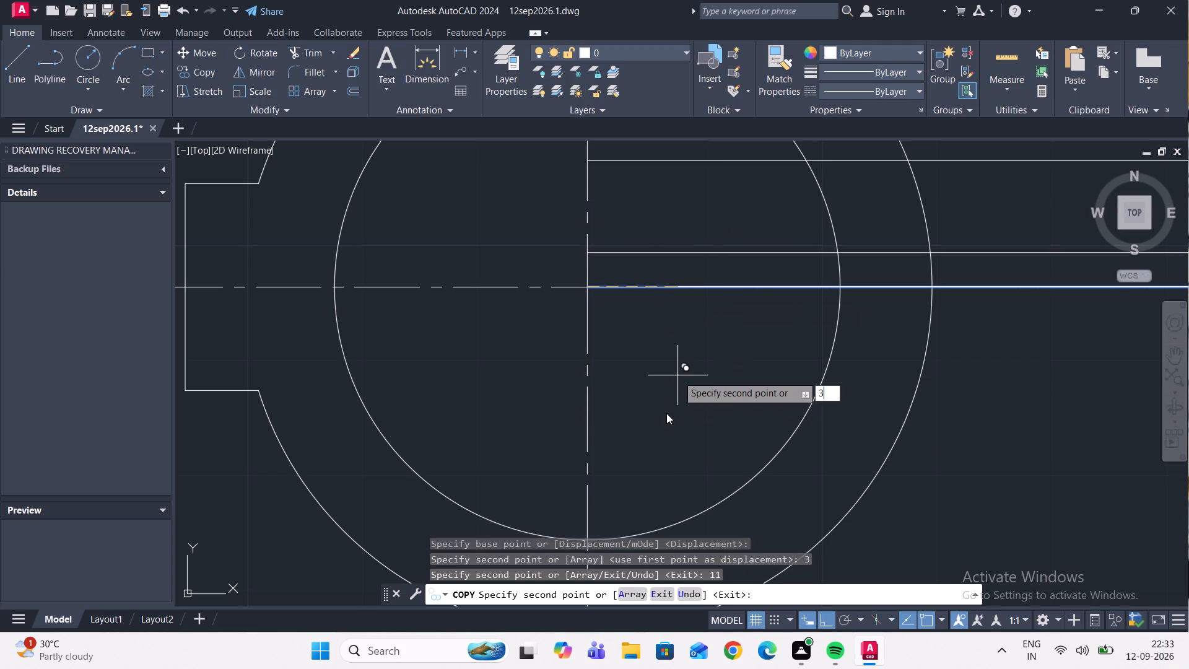
{"action": "scroll", "coordinate": [691, 341], "scroll_direction": "down", "scroll_amount": 2}
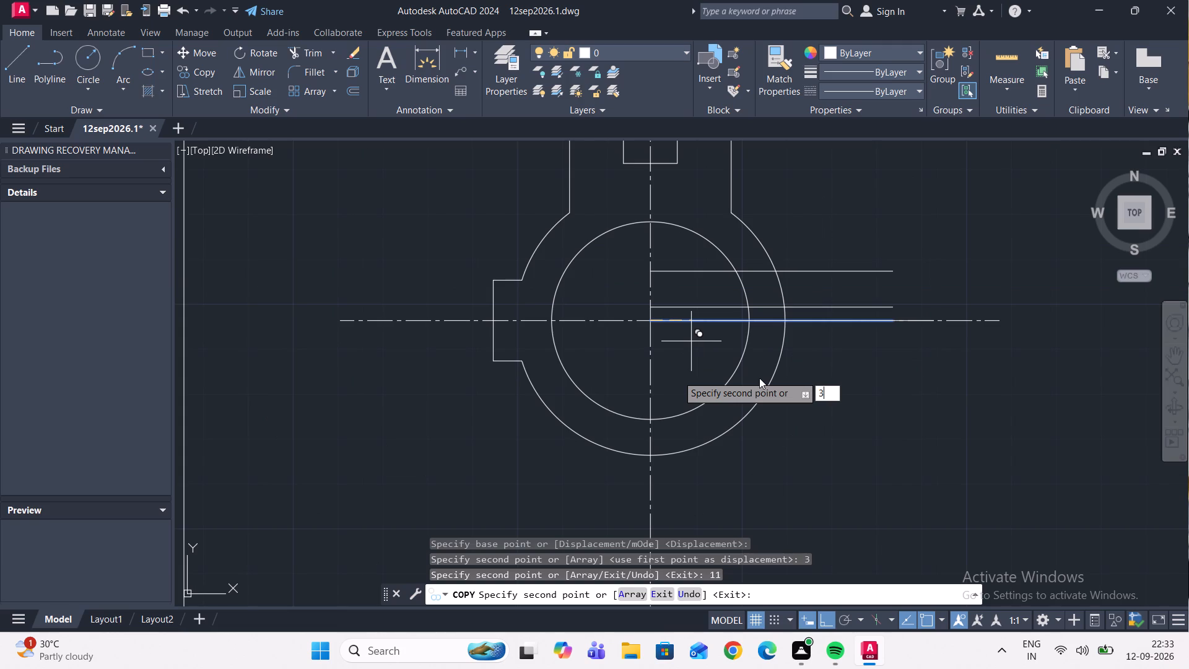
{"action": "key", "text": "Escape"}
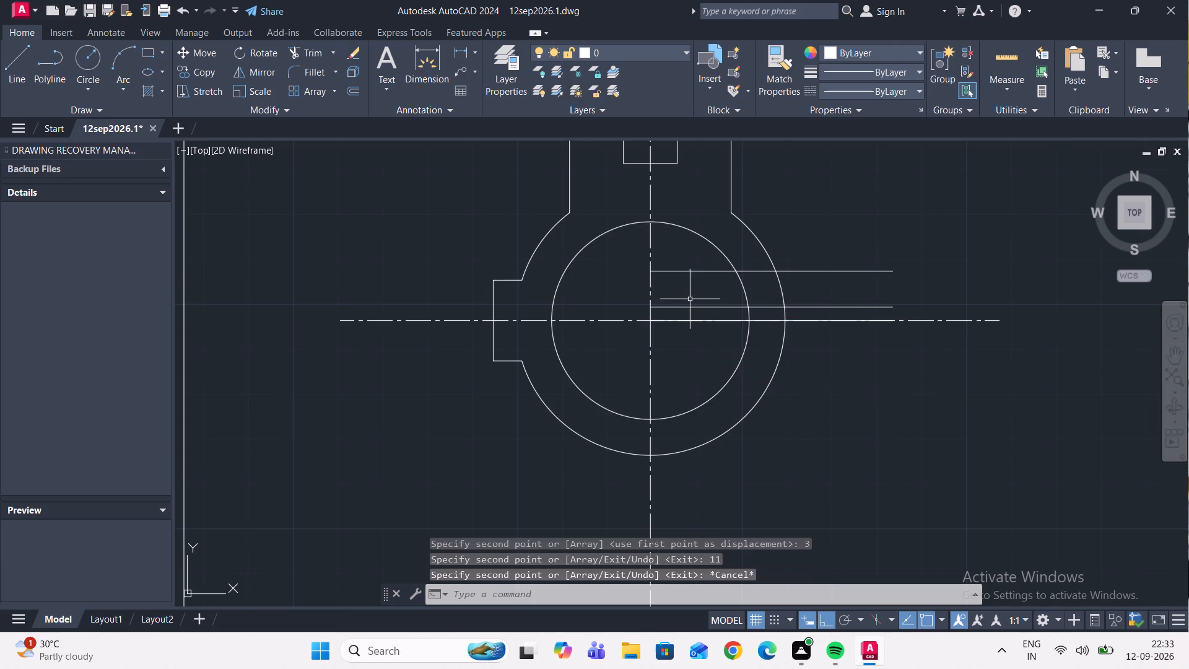
Copy the same 54-unit centre line downward from the circle centre at distances of 3 and 11 units.
{"action": "scroll", "coordinate": [689, 307], "scroll_direction": "up", "scroll_amount": 1}
{"action": "left_click", "coordinate": [688, 329]}
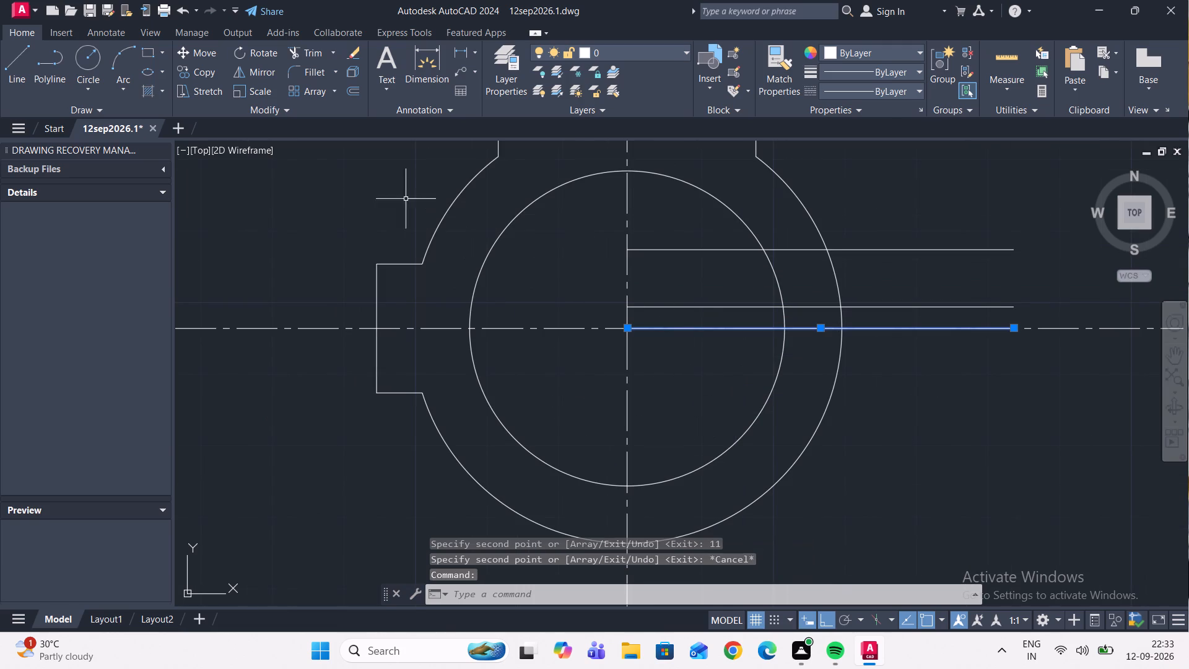
{"action": "left_click", "coordinate": [211, 76]}
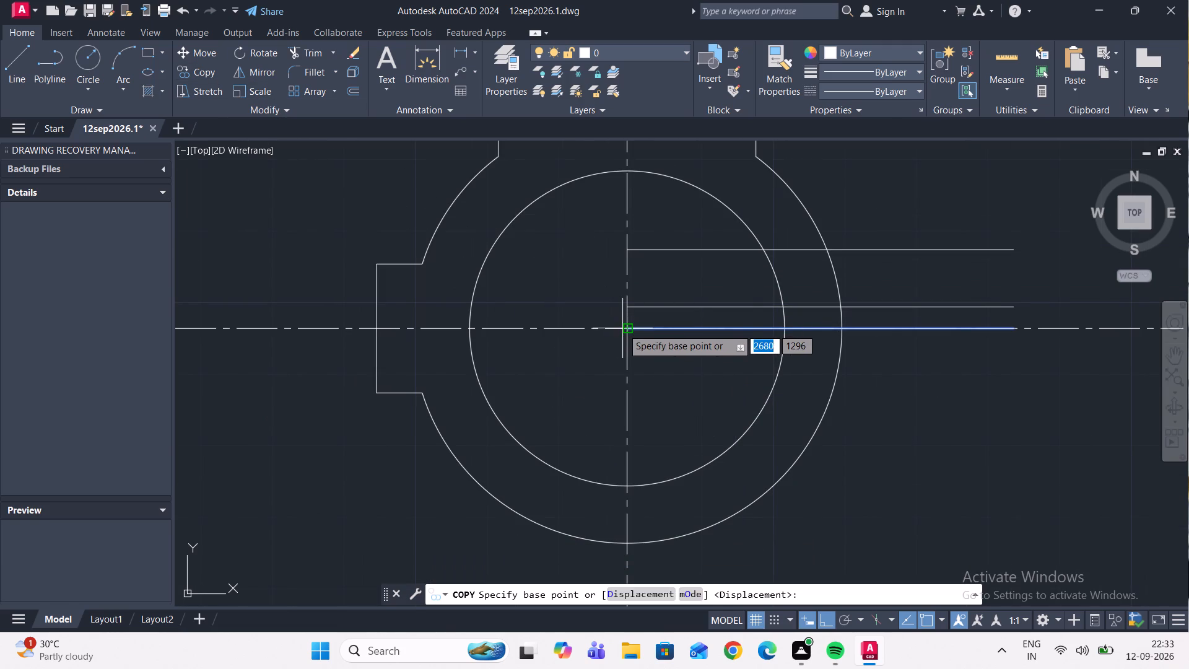
{"action": "left_click", "coordinate": [625, 328]}
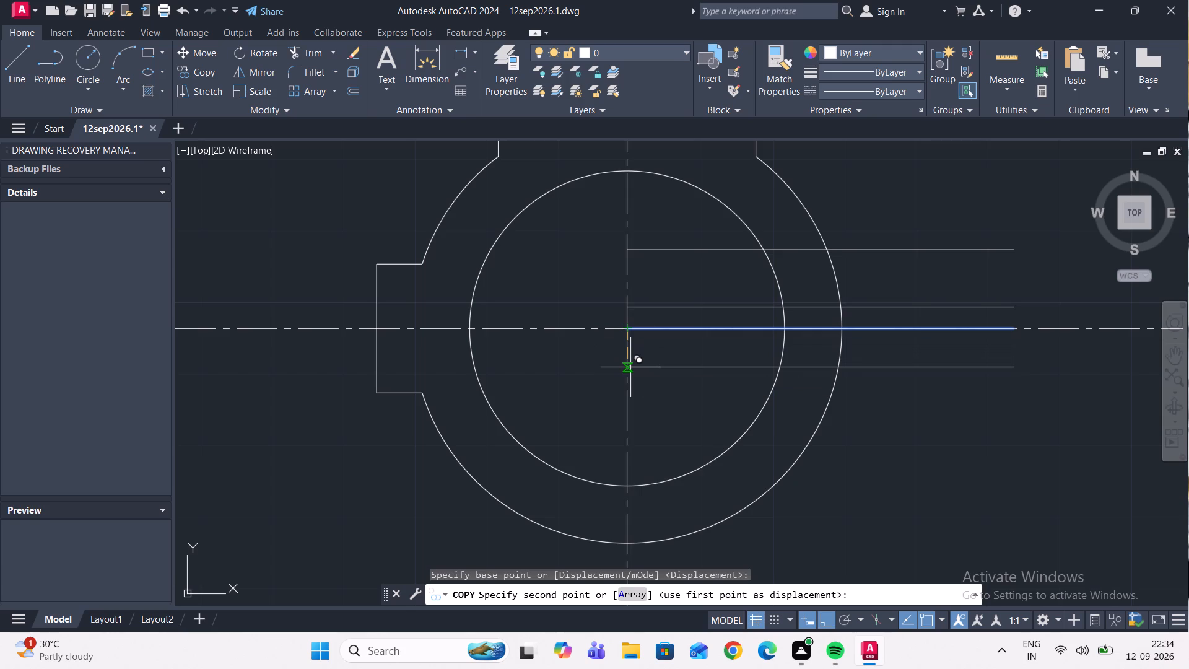
{"action": "key", "text": "3"}
{"action": "key", "text": "Return"}
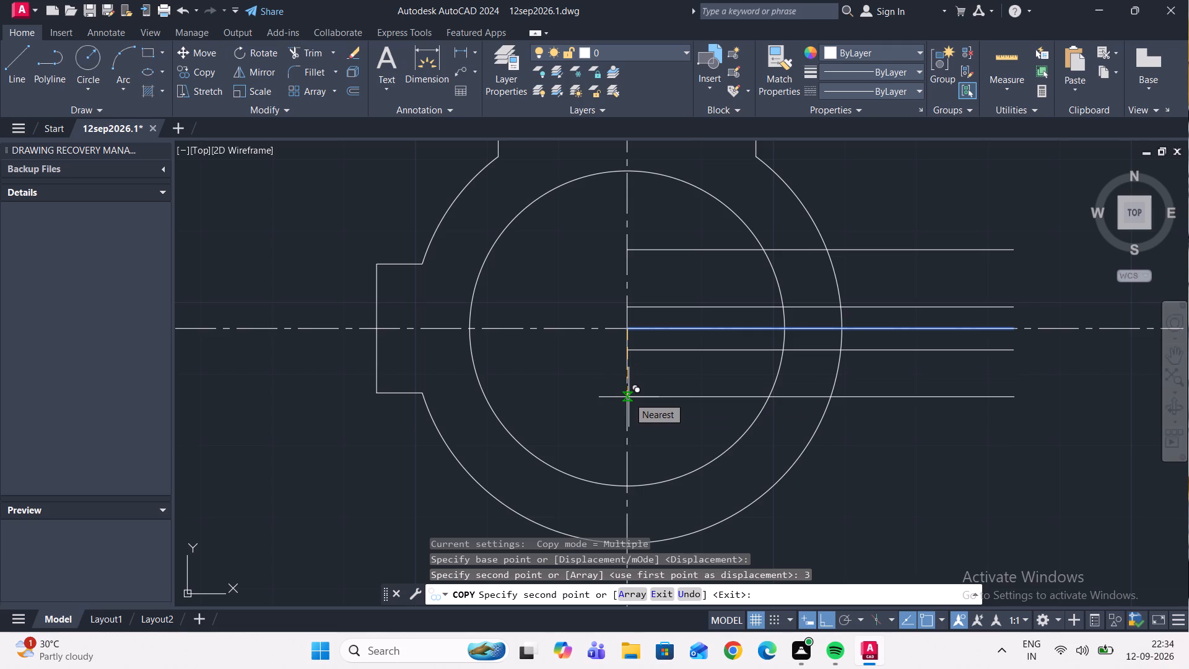
{"action": "type", "text": "11"}
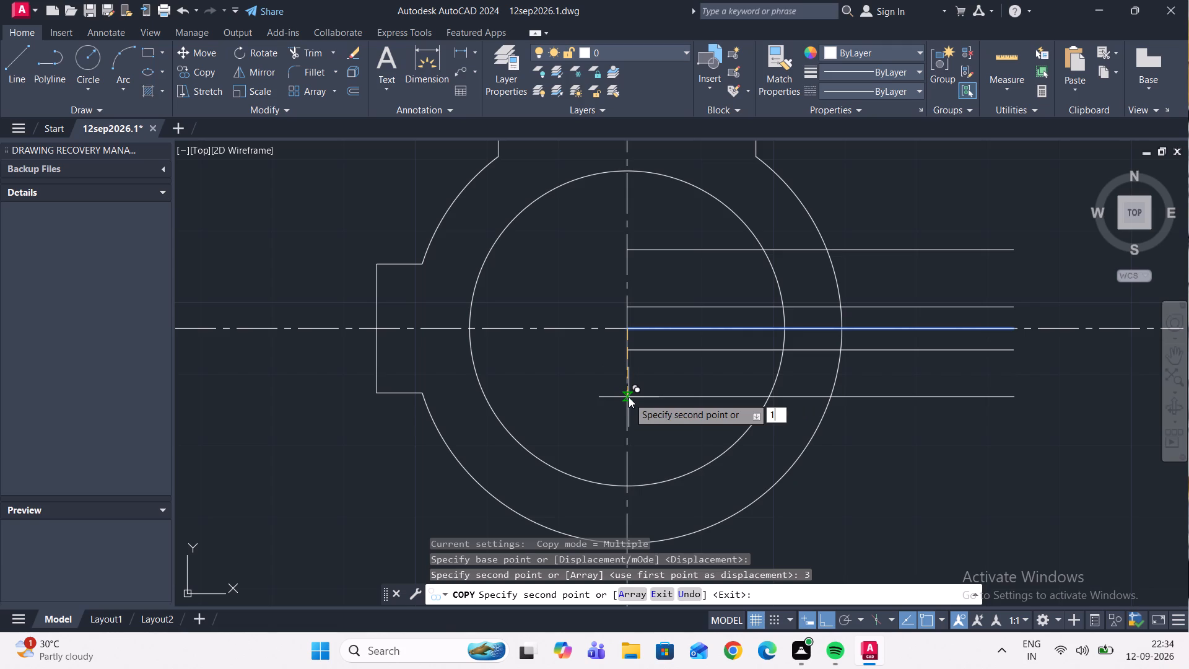
{"action": "key", "text": "Return"}
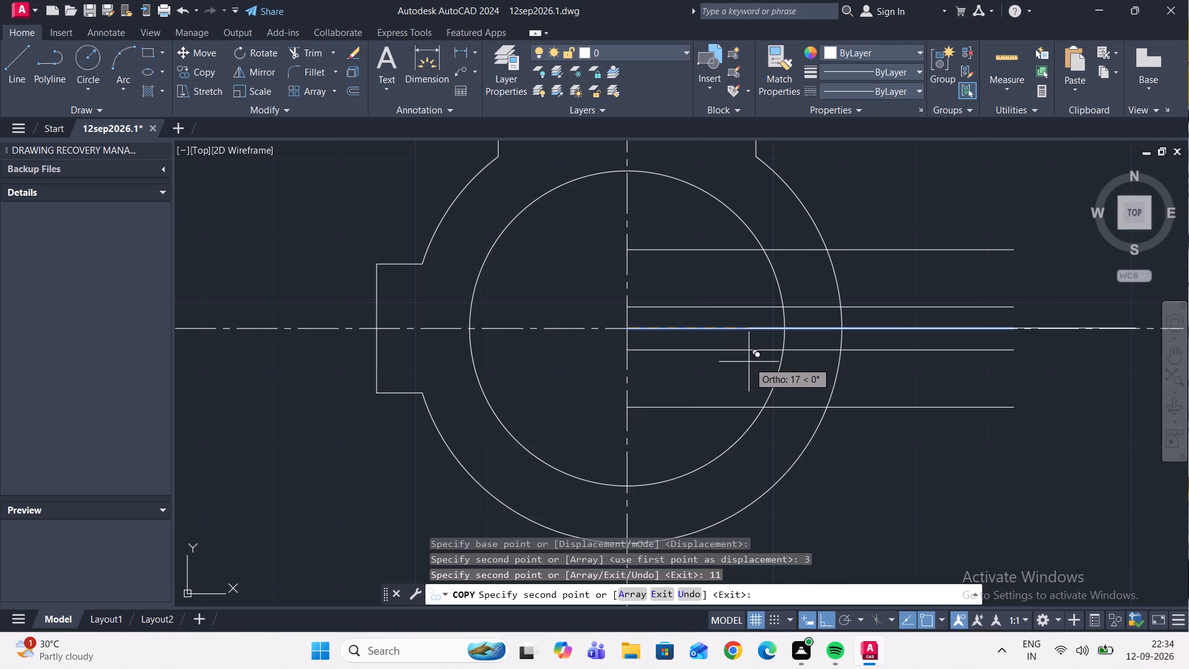
{"action": "key", "text": "Escape"}
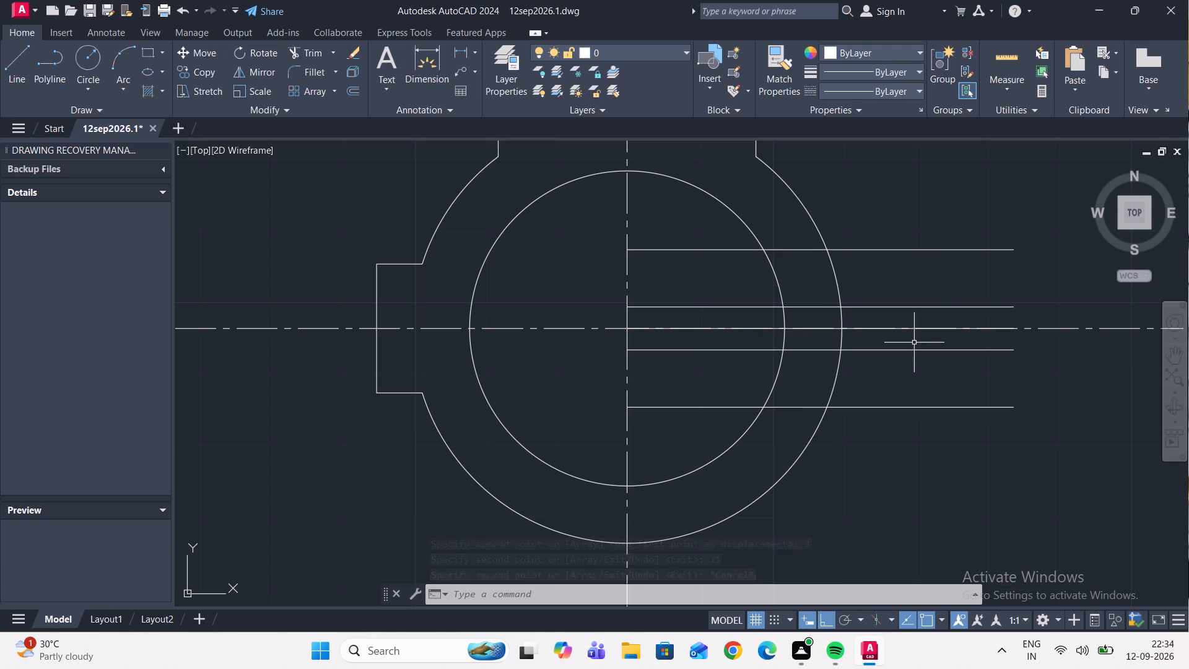
Trim the two lines nearest the centreline back to the inner circle and remove the inner circle's arc between them.
{"action": "scroll", "coordinate": [684, 322], "scroll_direction": "up", "scroll_amount": 1}
{"action": "left_click", "coordinate": [295, 55]}
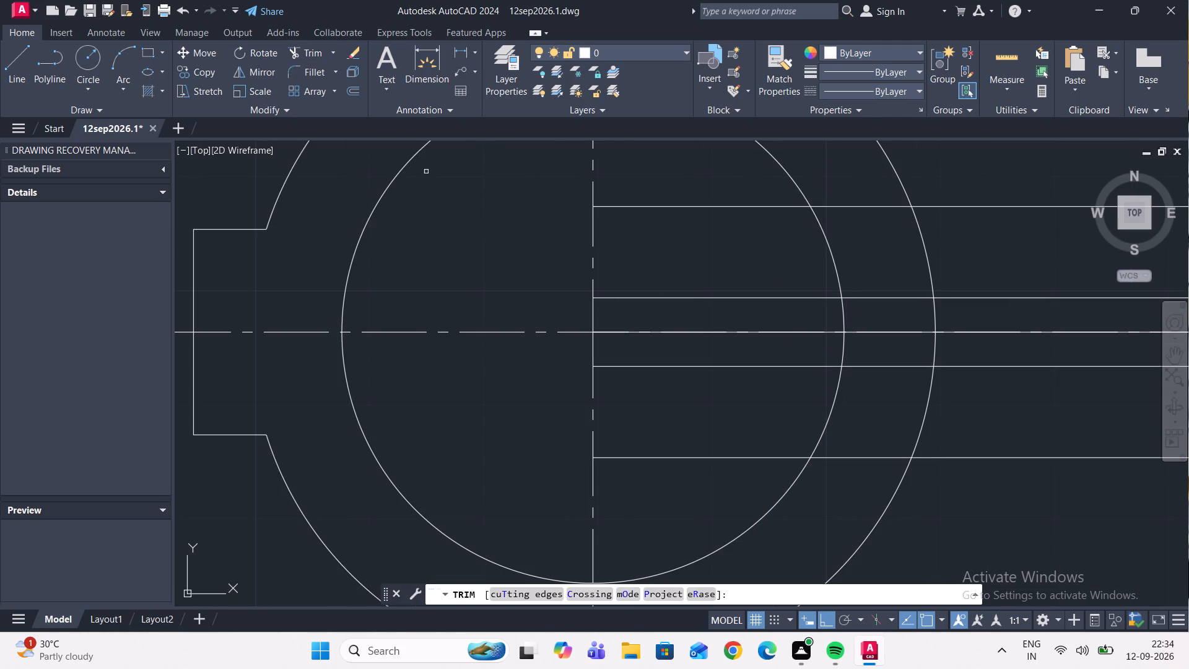
{"action": "left_click", "coordinate": [700, 299]}
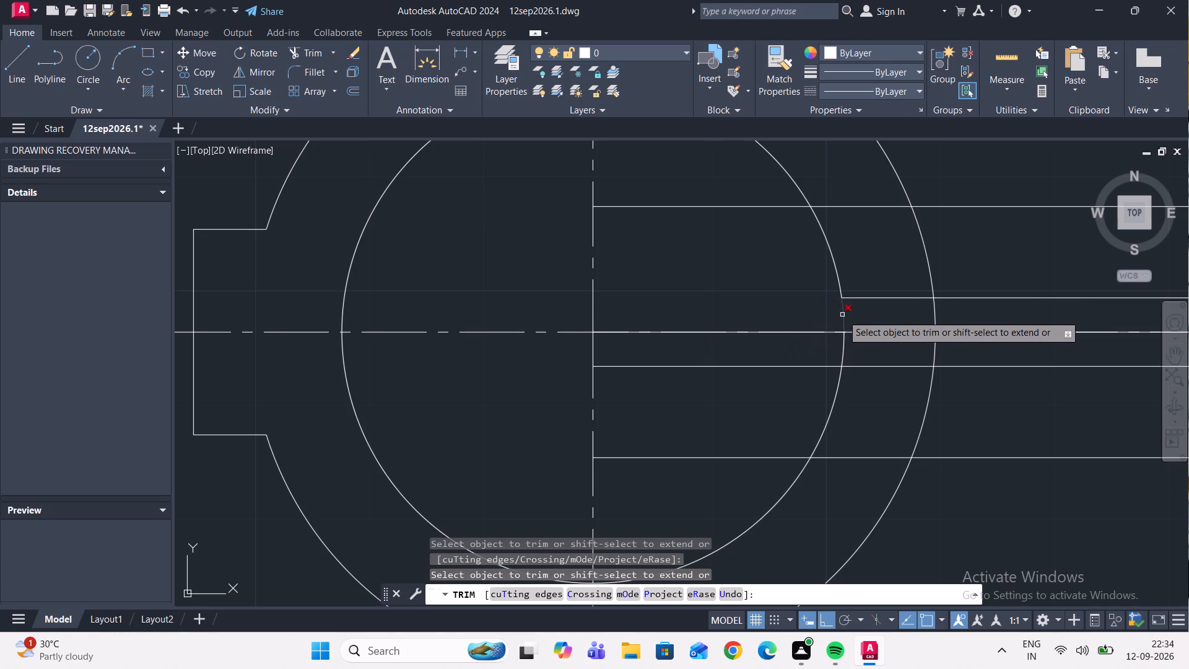
{"action": "left_click", "coordinate": [842, 315]}
{"action": "left_click", "coordinate": [845, 345]}
{"action": "left_click", "coordinate": [806, 369]}
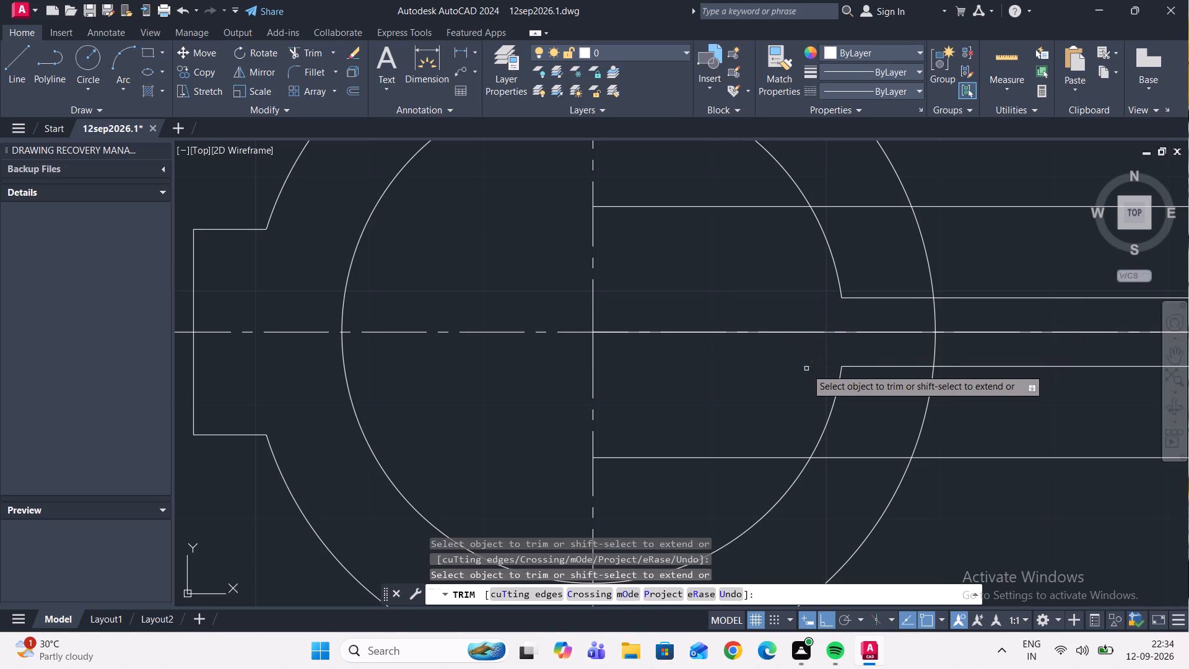
Trim the two outer lug lines back to the outer circle and the 54-unit centre line's portion inside the ring.
{"action": "left_click", "coordinate": [870, 458]}
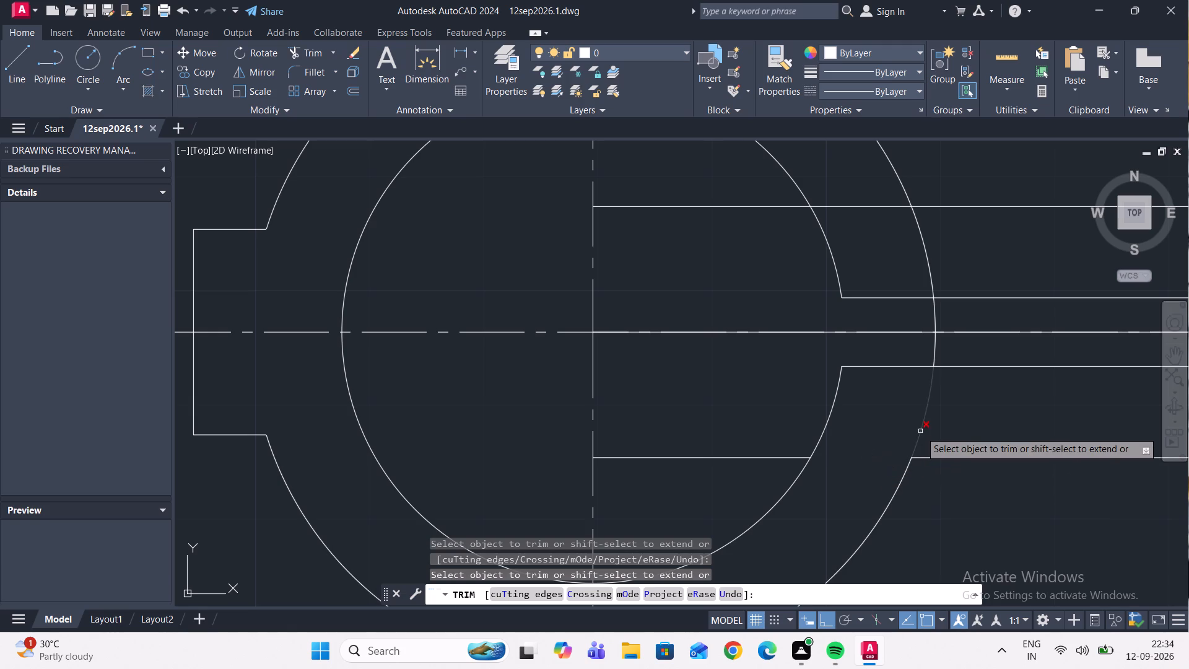
{"action": "left_click", "coordinate": [689, 455]}
{"action": "left_click", "coordinate": [687, 465]}
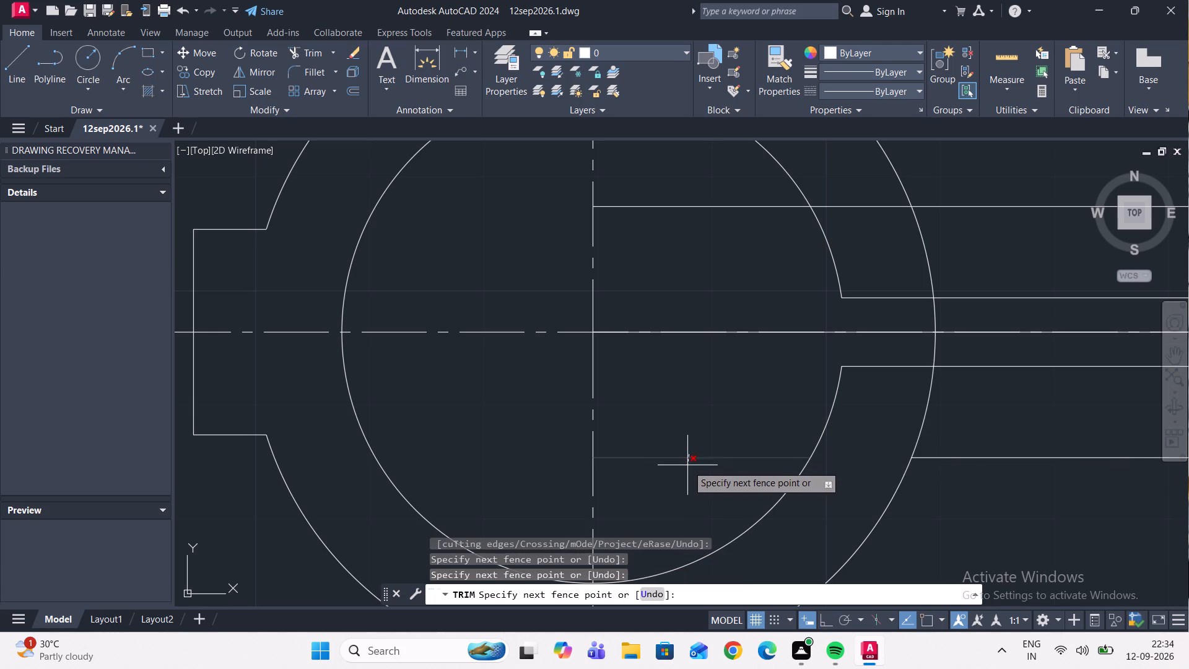
{"action": "middle_click_drag", "start_coordinate": [730, 328], "coordinate": [703, 436]}
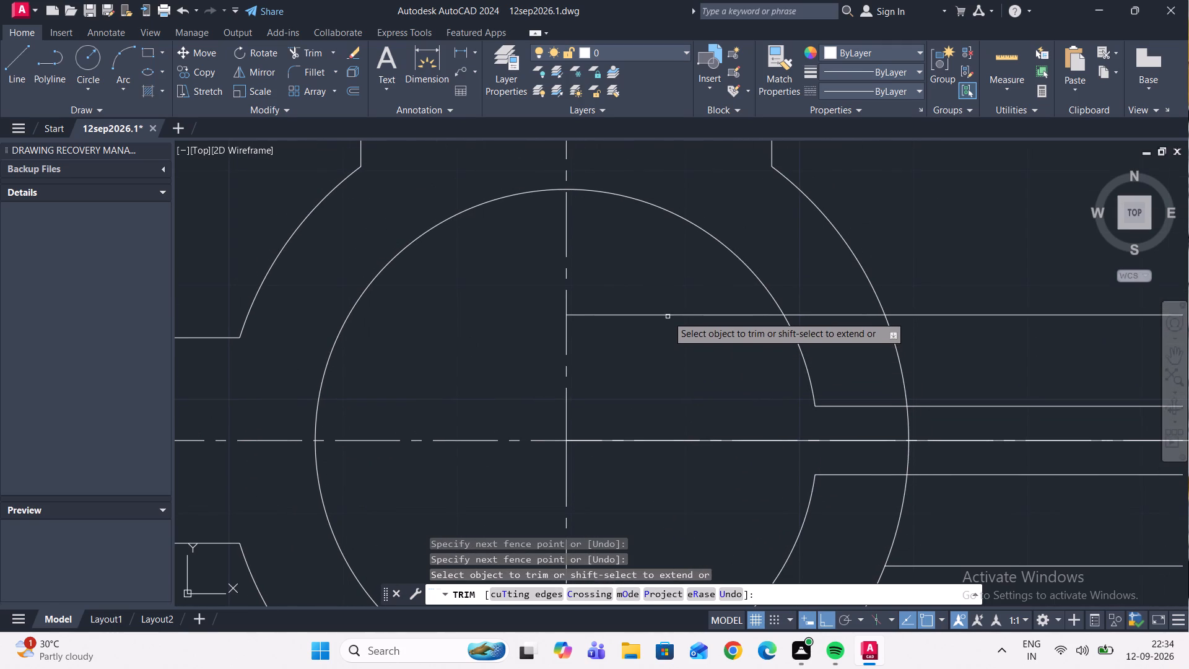
{"action": "left_click", "coordinate": [668, 315]}
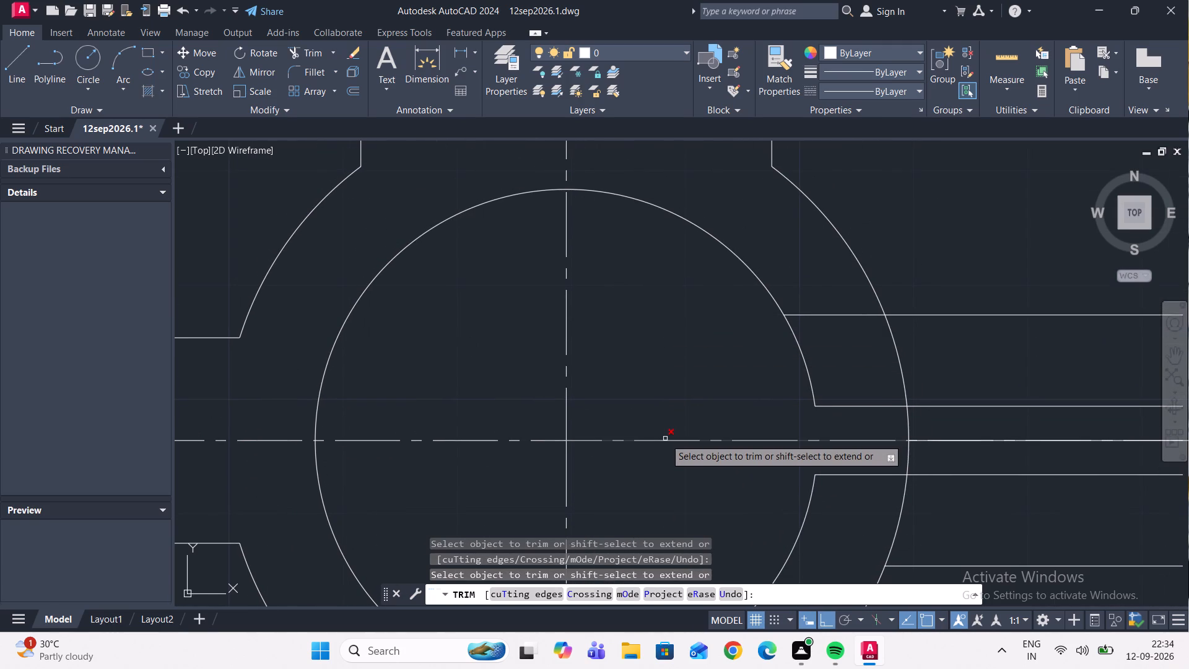
{"action": "left_click", "coordinate": [665, 439]}
{"action": "middle_click_drag", "start_coordinate": [683, 369], "coordinate": [494, 377]}
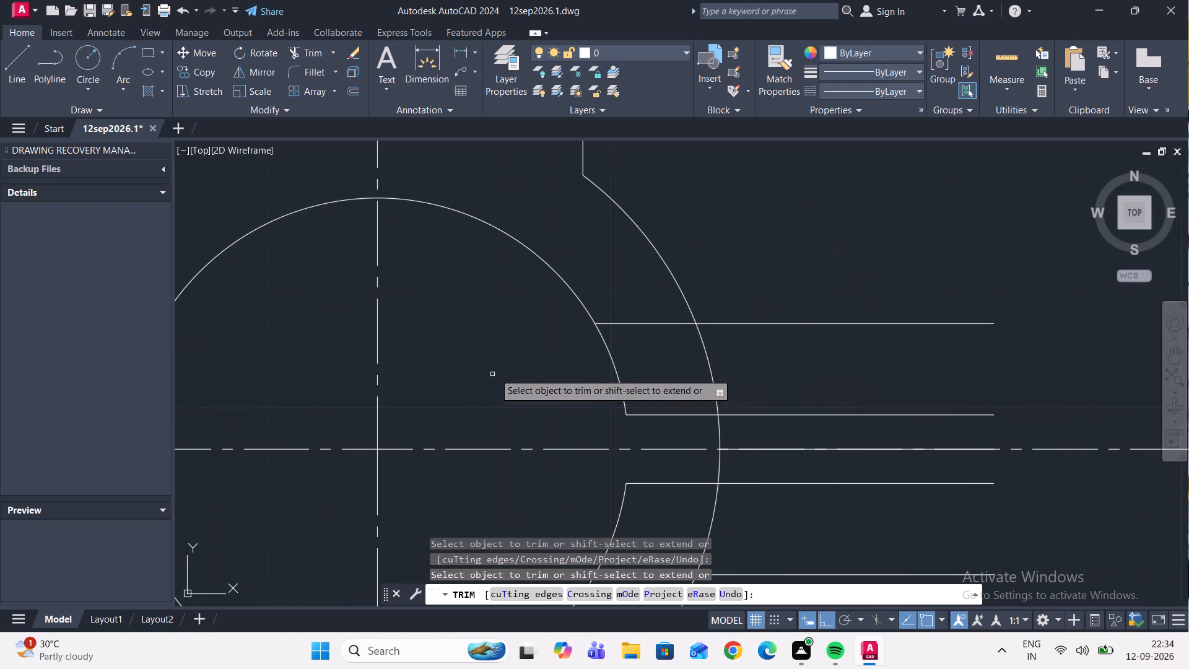
{"action": "left_click", "coordinate": [624, 322]}
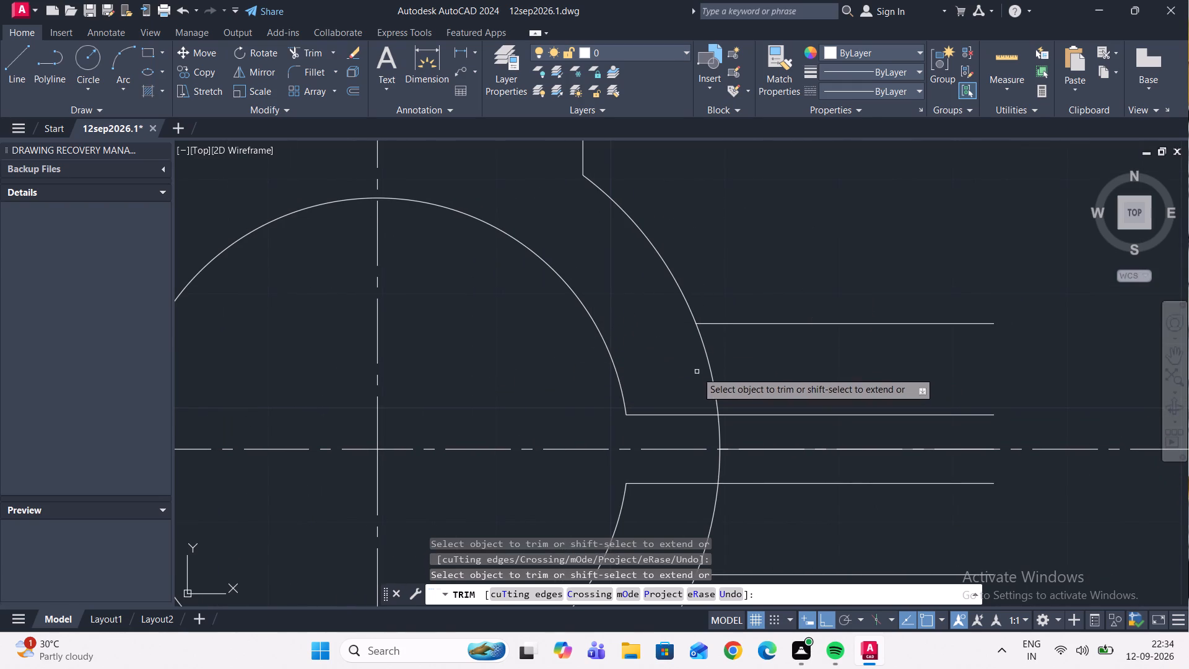
Trim away the outer circle's arcs between the lug lines and remove the leftover 54-unit line on the centreline.
{"action": "left_click", "coordinate": [708, 368]}
{"action": "scroll", "coordinate": [717, 351], "scroll_direction": "down", "scroll_amount": 2}
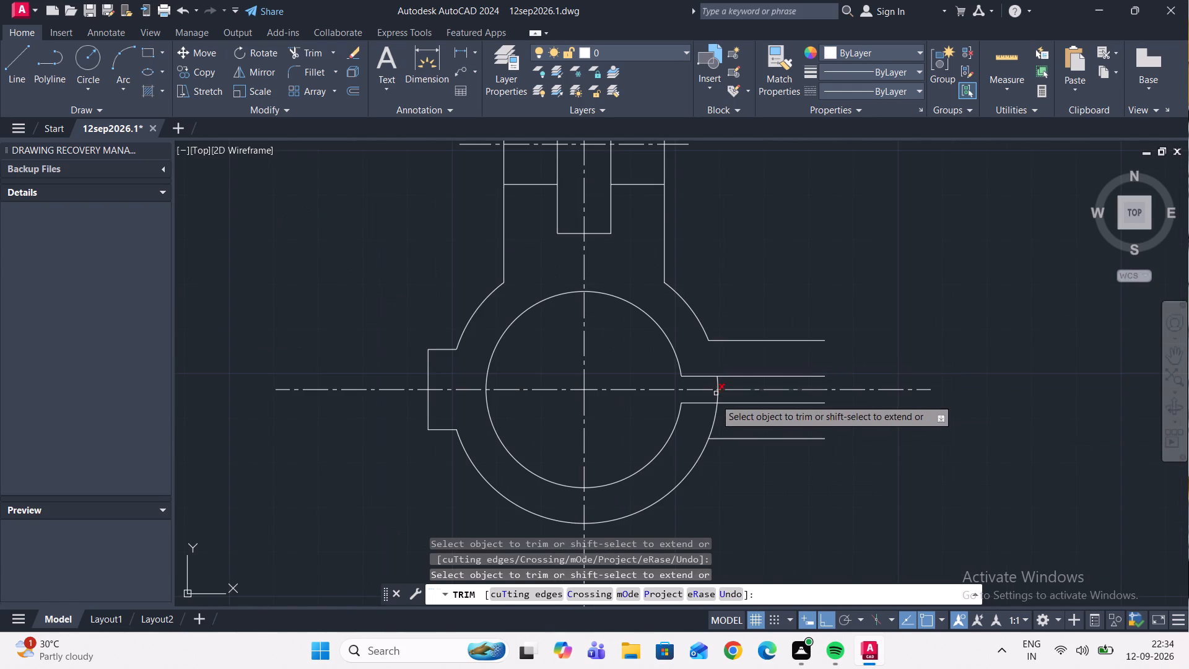
{"action": "left_click", "coordinate": [712, 425]}
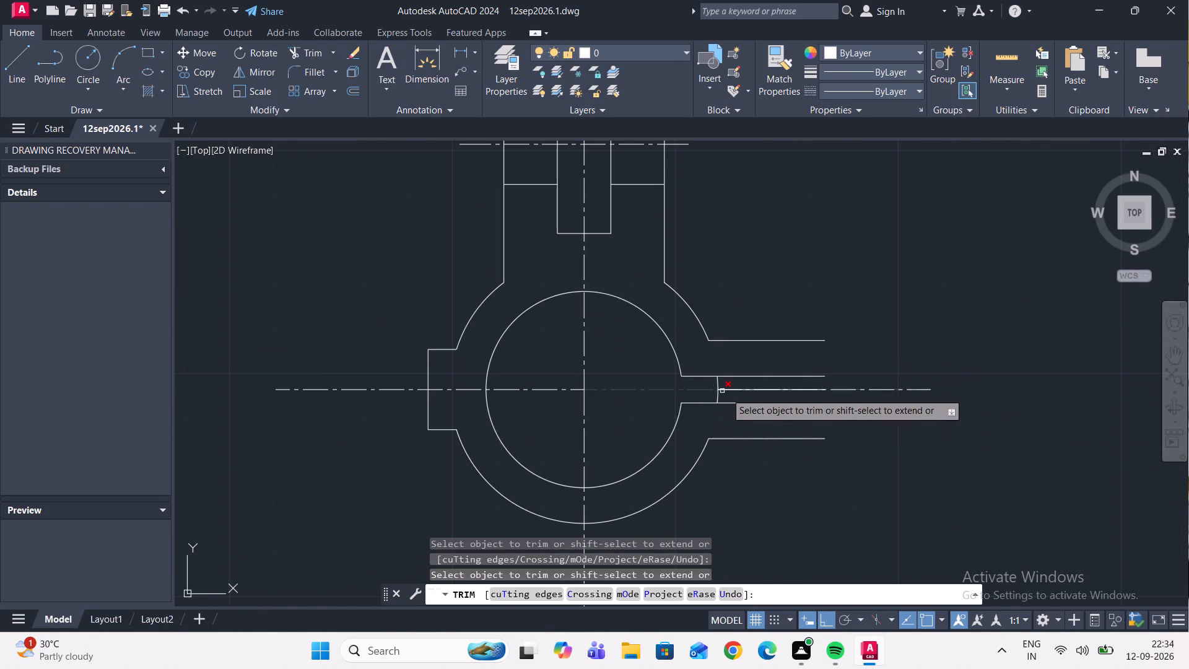
{"action": "scroll", "coordinate": [726, 393], "scroll_direction": "up", "scroll_amount": 2}
{"action": "left_click", "coordinate": [702, 401]}
{"action": "left_click", "coordinate": [703, 379]}
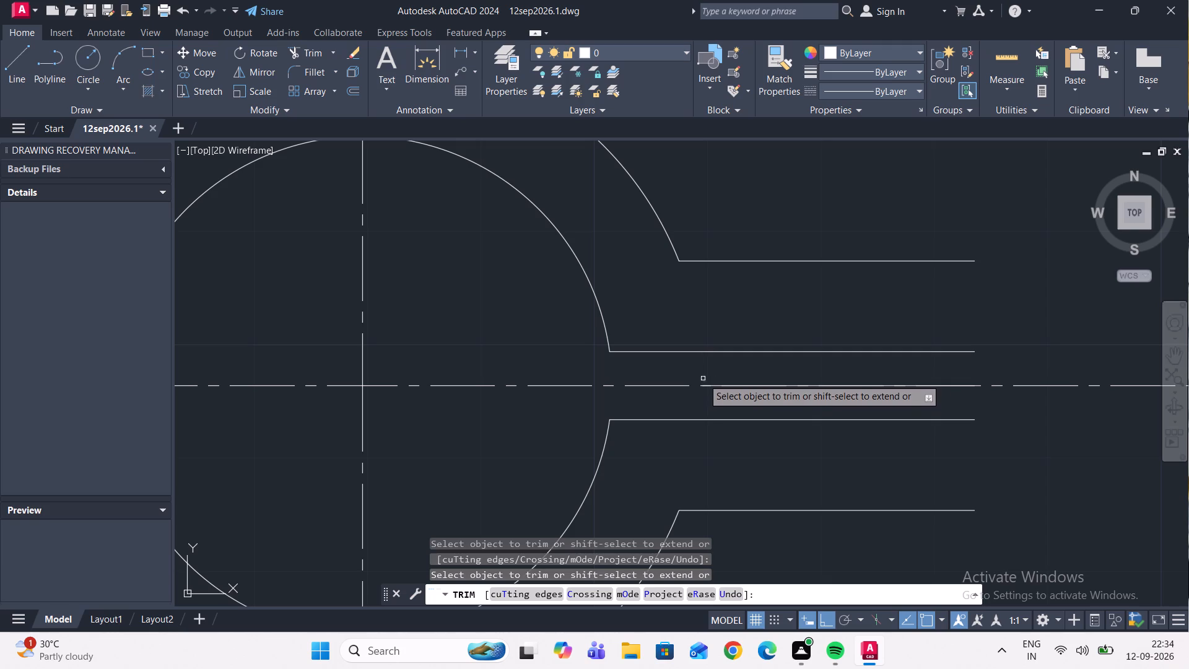
{"action": "left_click", "coordinate": [718, 387]}
{"action": "scroll", "coordinate": [887, 382], "scroll_direction": "down", "scroll_amount": 1}
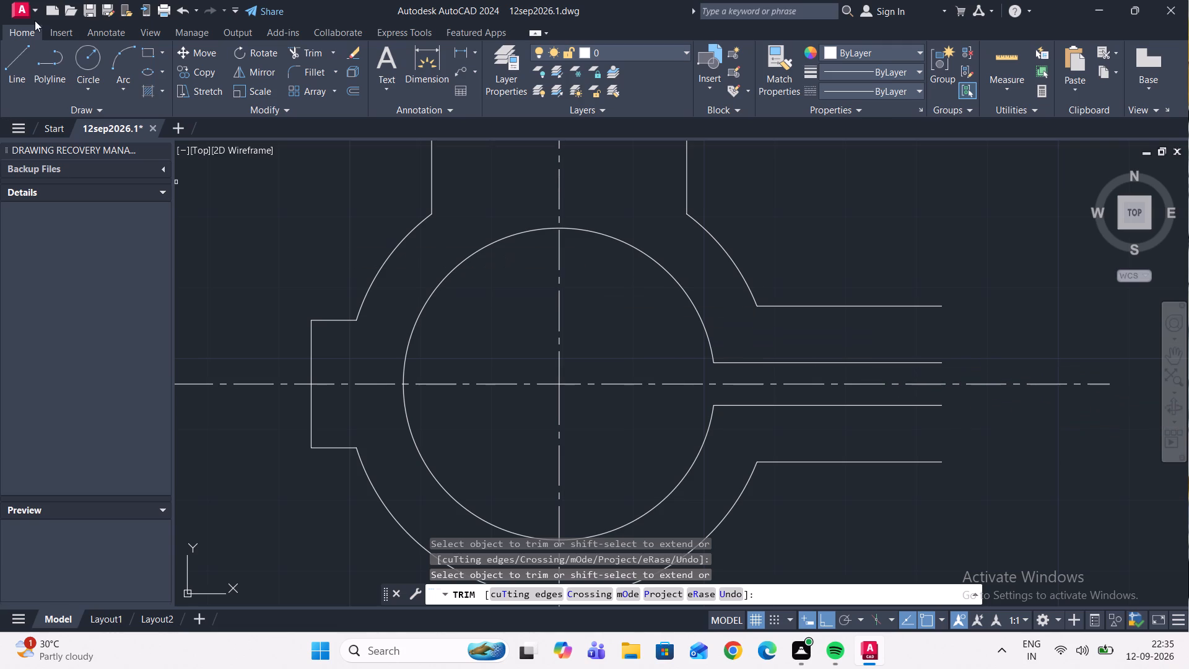
Close the right ends of the upper and lower lug halves with vertical lines.
{"action": "left_click", "coordinate": [17, 55]}
{"action": "scroll", "coordinate": [948, 312], "scroll_direction": "up", "scroll_amount": 1}
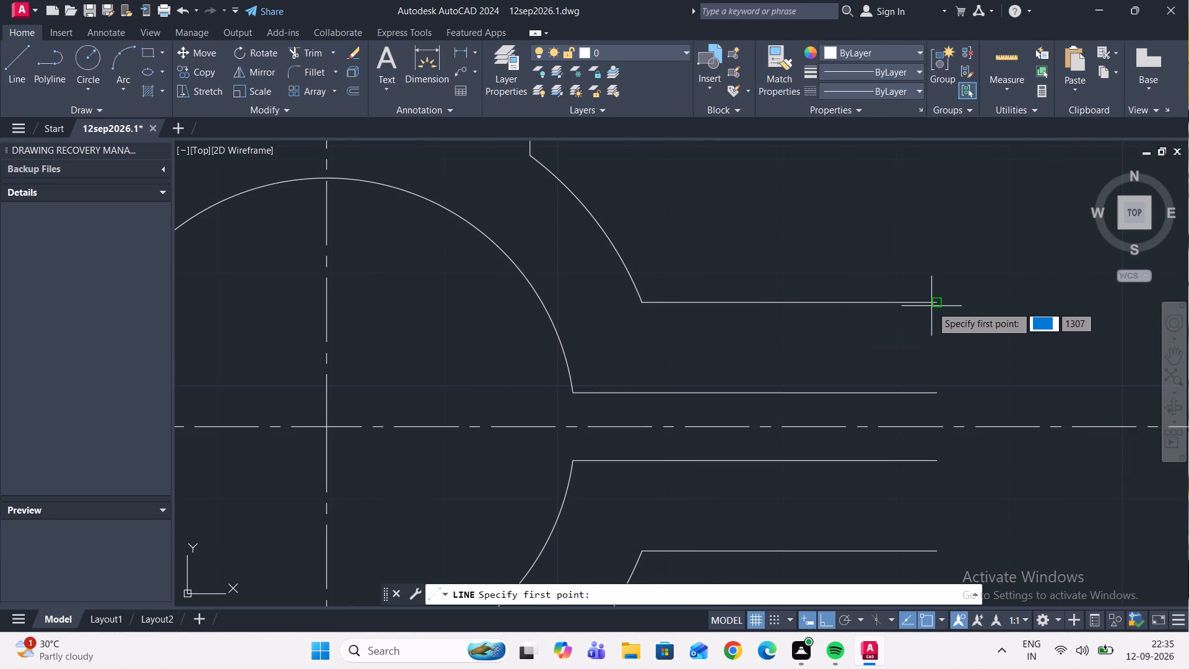
{"action": "left_click", "coordinate": [934, 302]}
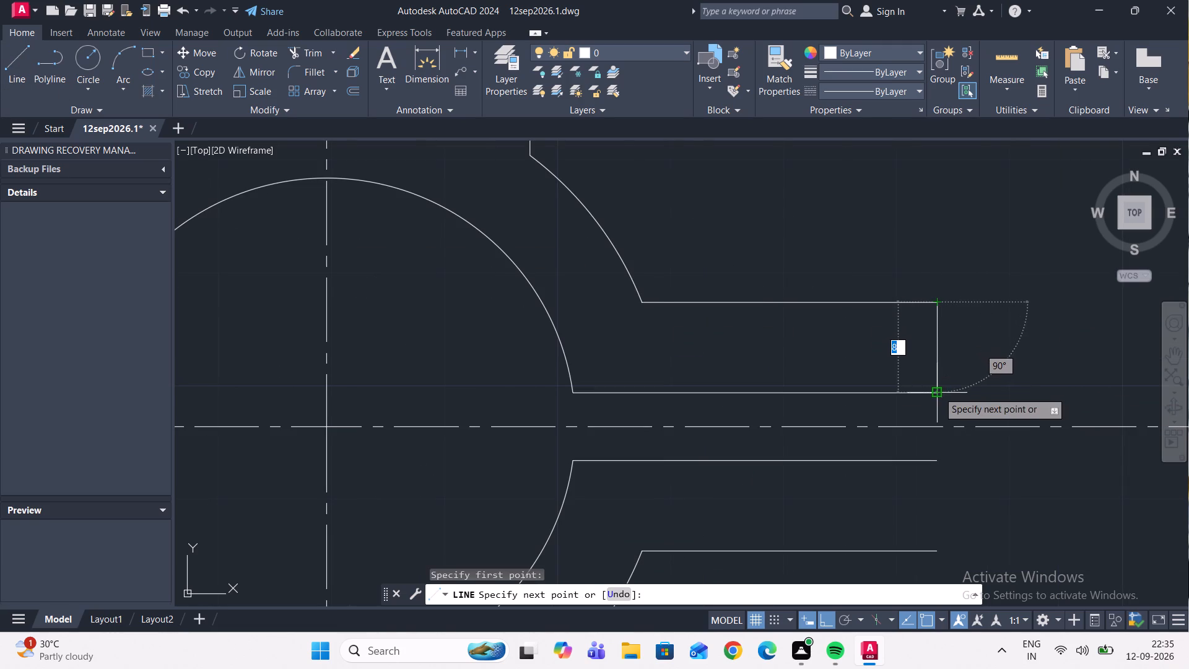
{"action": "left_click", "coordinate": [938, 391]}
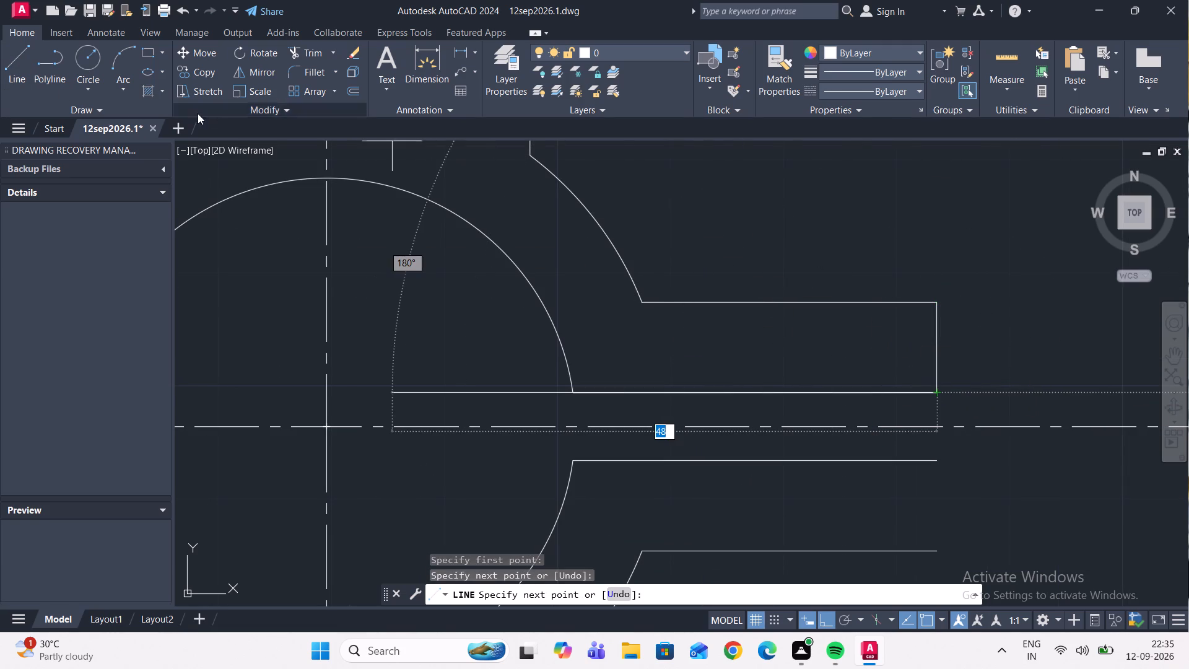
{"action": "left_click", "coordinate": [18, 69]}
{"action": "scroll", "coordinate": [825, 322], "scroll_direction": "down", "scroll_amount": 2}
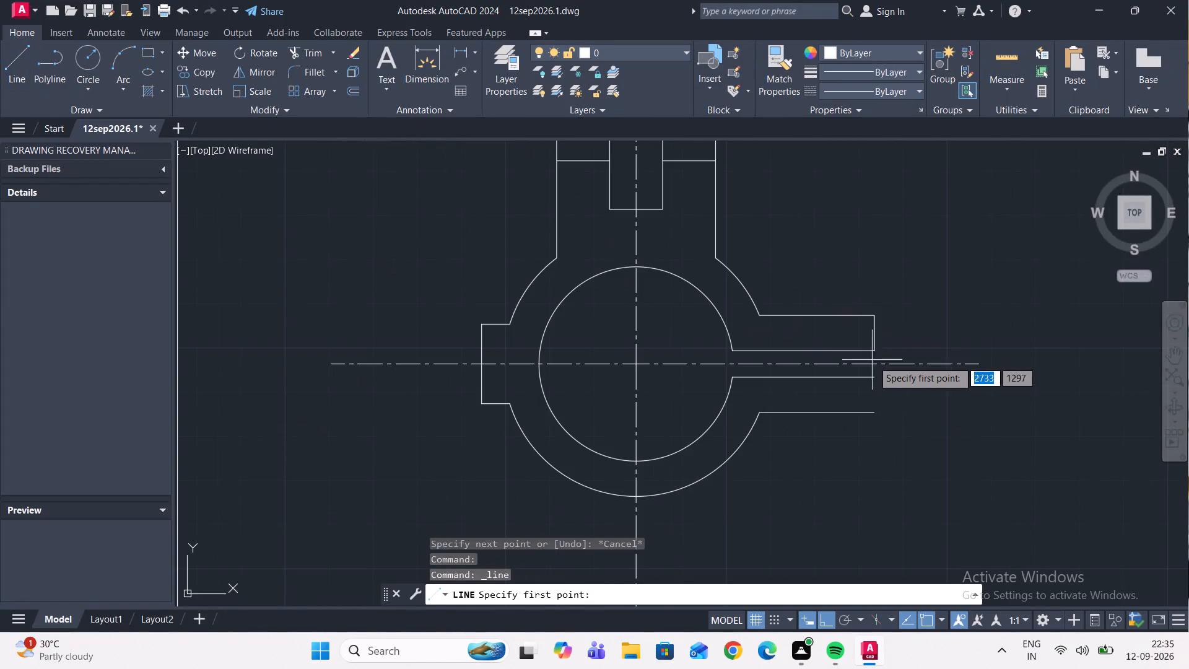
{"action": "scroll", "coordinate": [879, 374], "scroll_direction": "up", "scroll_amount": 2}
{"action": "left_click", "coordinate": [866, 384]}
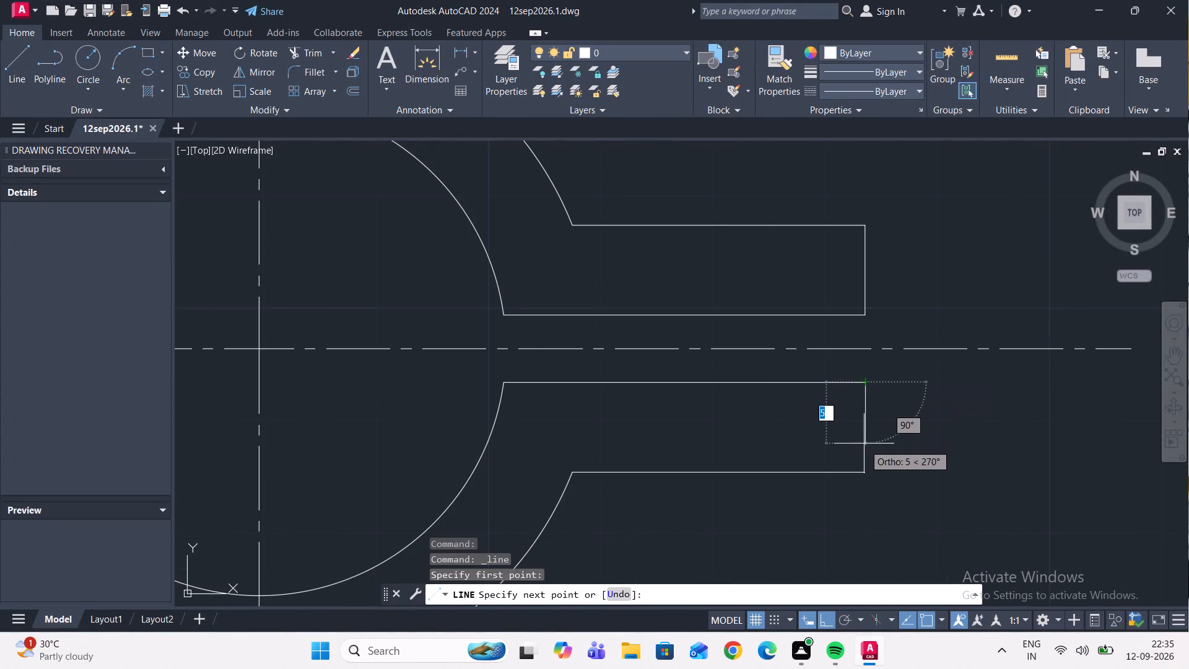
{"action": "left_click", "coordinate": [863, 469]}
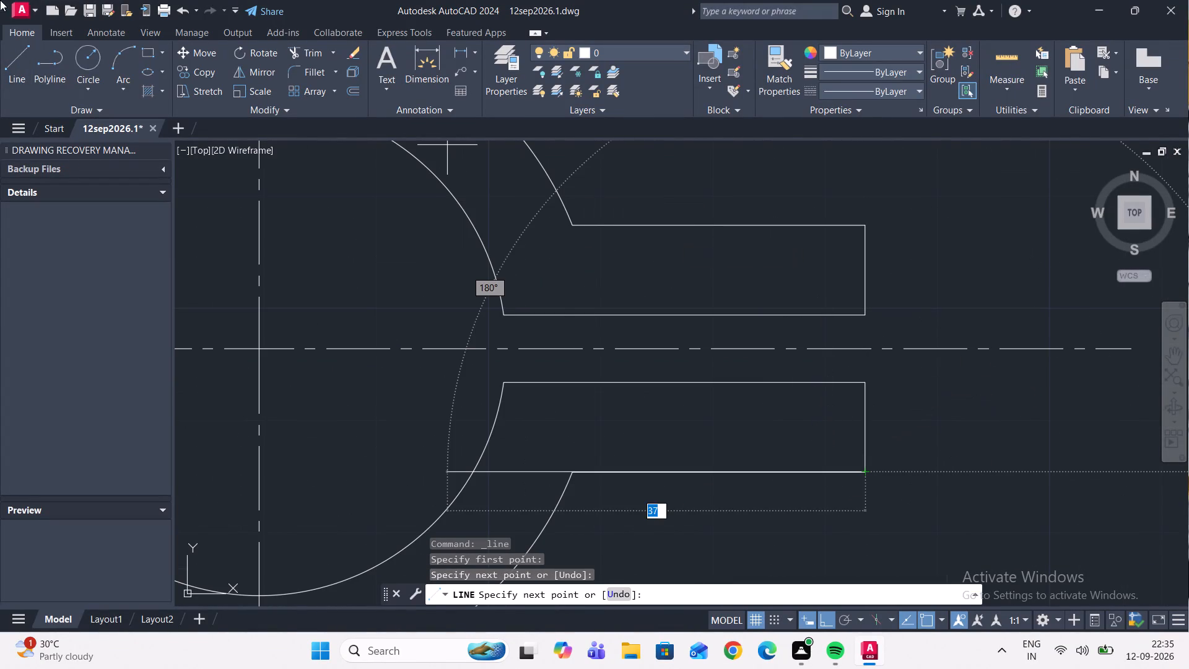
Draw the rib from the upper centreline's intersection with the arm's right edge: 15 units down, then sloping to the upper lug's outer top corner.
{"action": "left_click", "coordinate": [22, 56]}
{"action": "scroll", "coordinate": [504, 273], "scroll_direction": "down", "scroll_amount": 3}
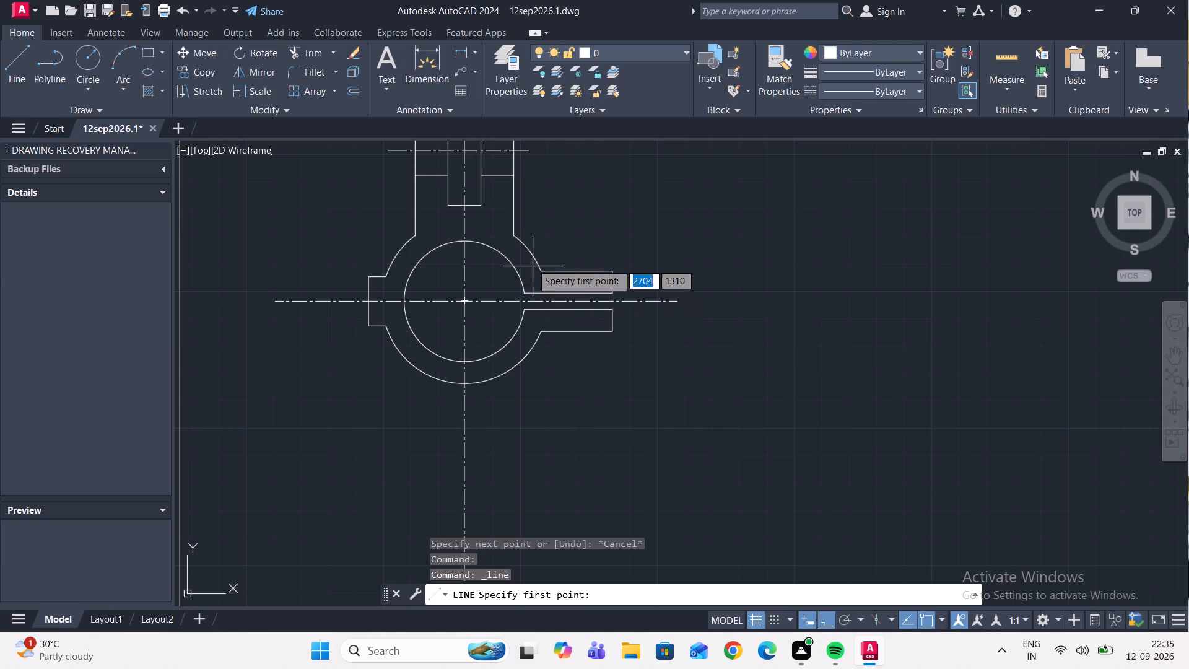
{"action": "middle_click_drag", "start_coordinate": [520, 222], "coordinate": [518, 307]}
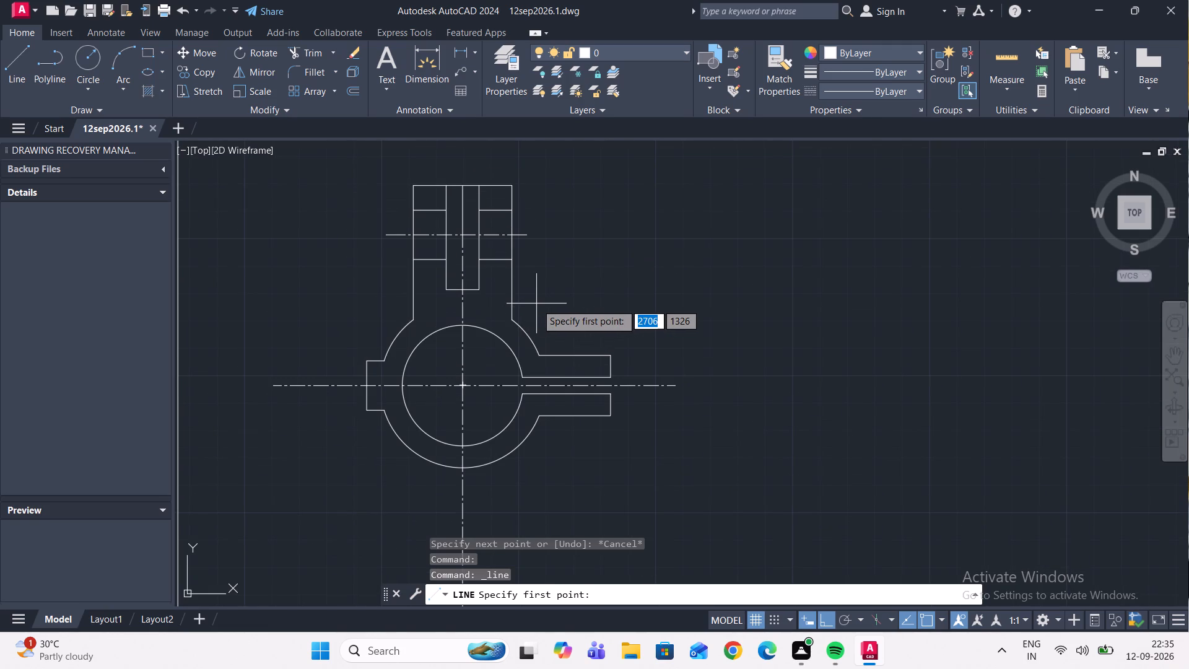
{"action": "scroll", "coordinate": [521, 256], "scroll_direction": "up", "scroll_amount": 1}
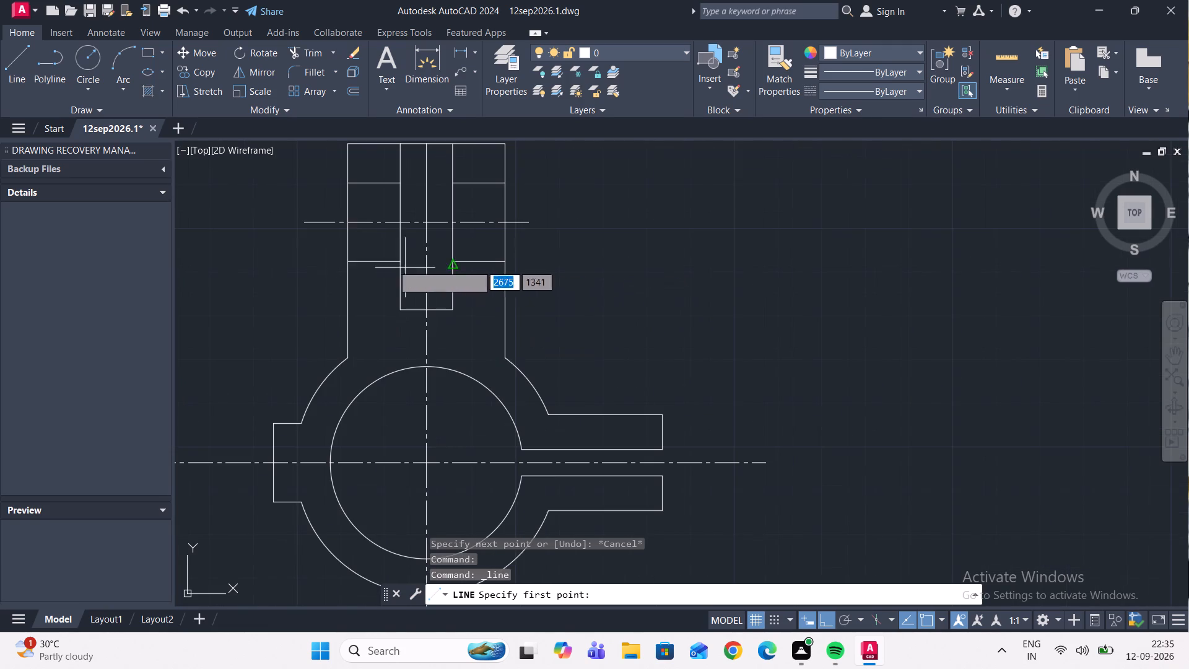
{"action": "left_click", "coordinate": [22, 77]}
{"action": "scroll", "coordinate": [500, 245], "scroll_direction": "up", "scroll_amount": 1}
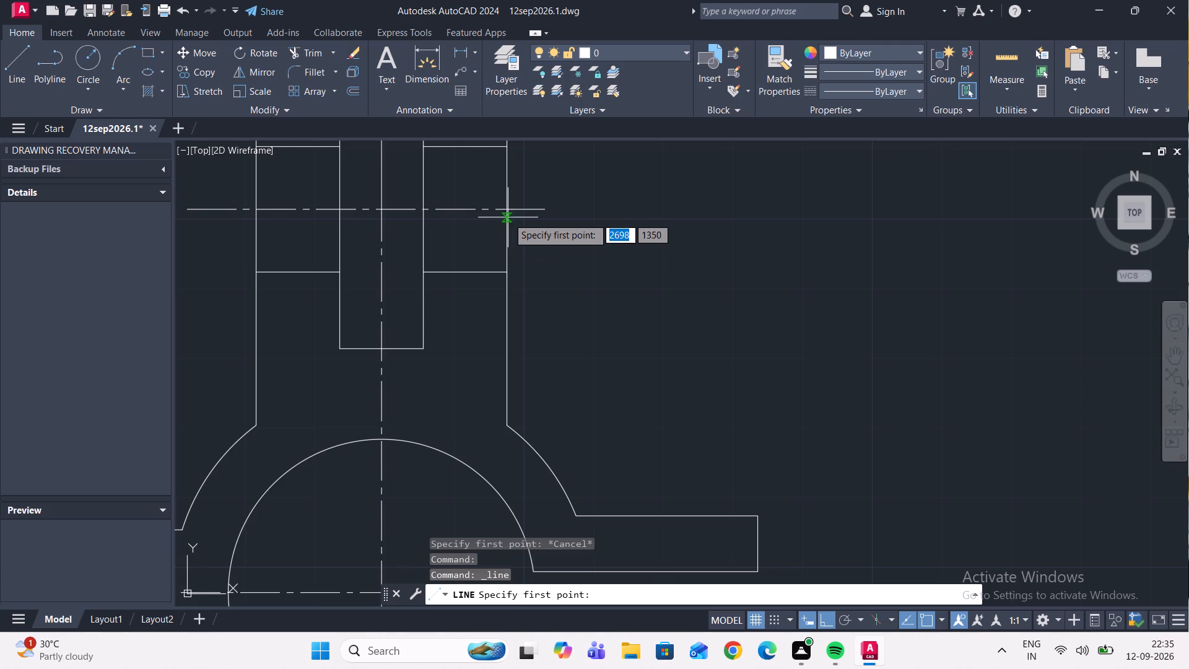
{"action": "left_click", "coordinate": [506, 212]}
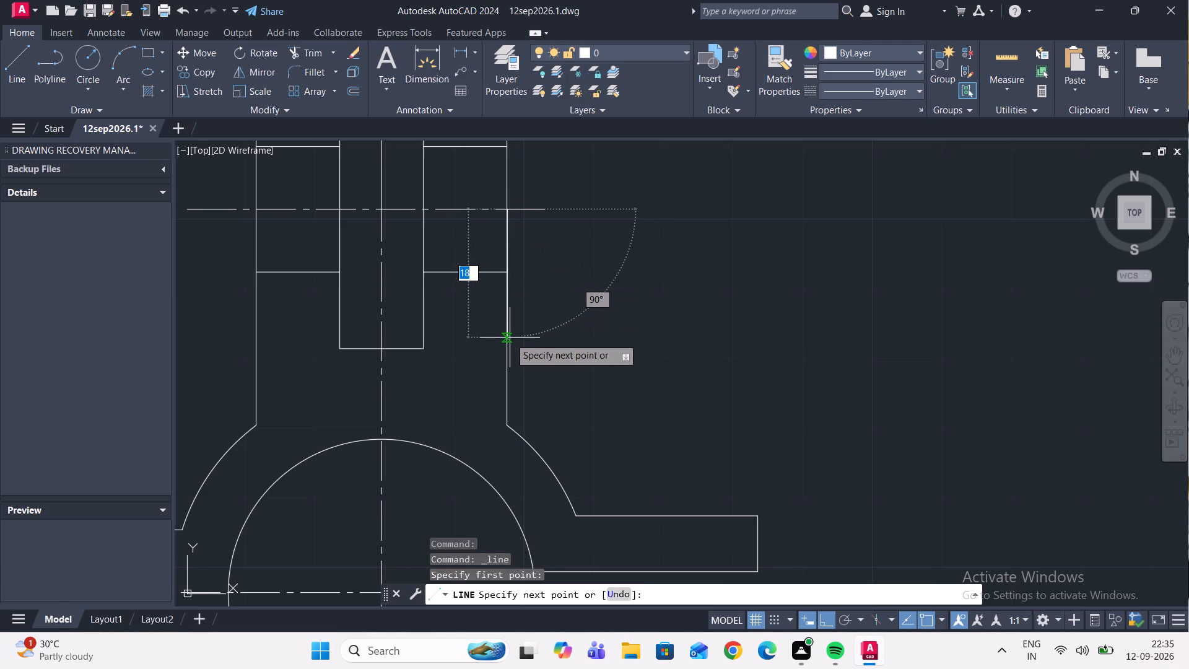
{"action": "type", "text": "15"}
{"action": "key", "text": "Return"}
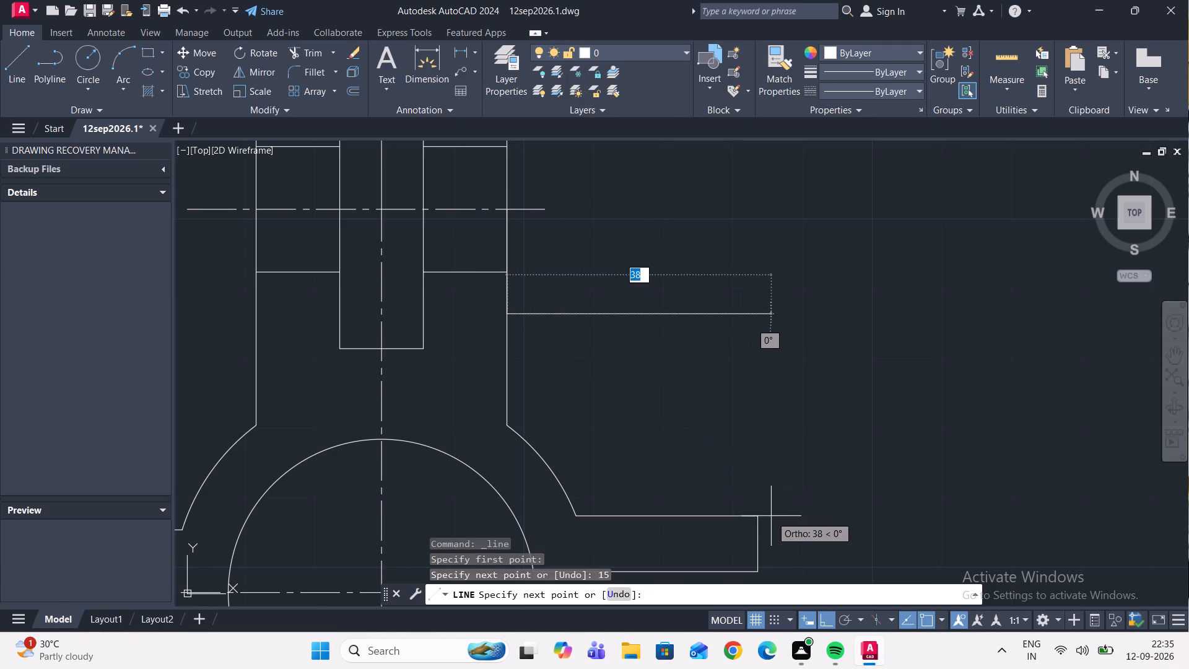
{"action": "left_click", "coordinate": [754, 517]}
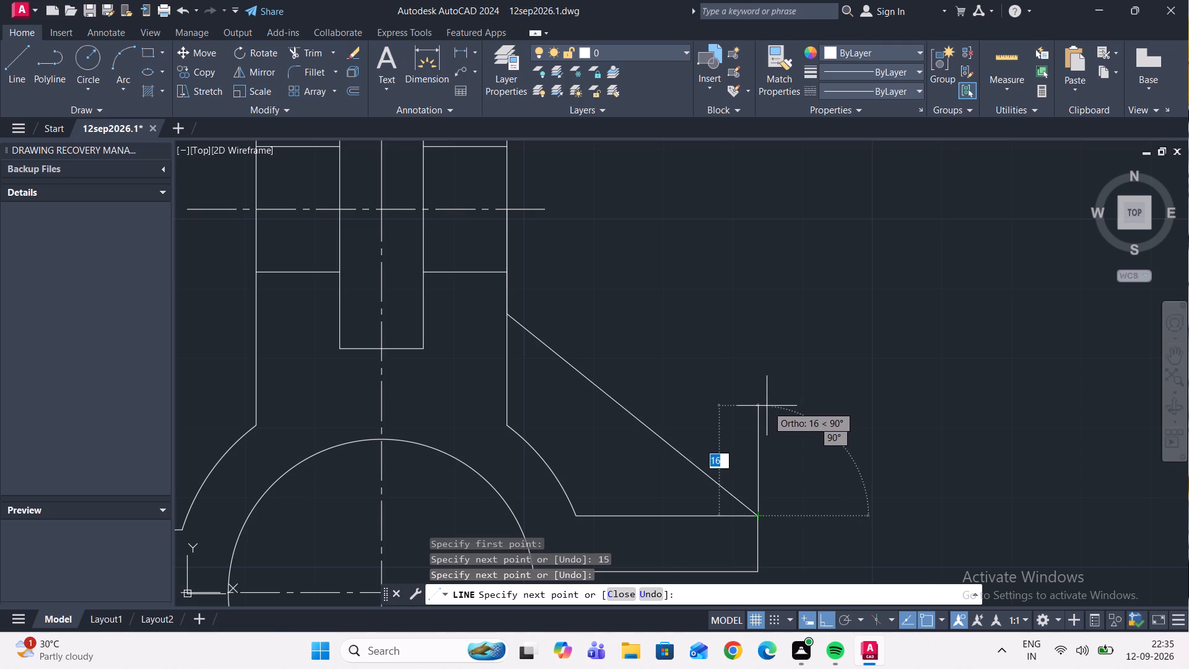
{"action": "key", "text": "Escape"}
Draw a line from the circle centre 55 units down the vertical centreline, continuing another 18 units downward.
{"action": "scroll", "coordinate": [755, 383], "scroll_direction": "down", "scroll_amount": 2}
{"action": "middle_click_drag", "start_coordinate": [758, 449], "coordinate": [739, 392]}
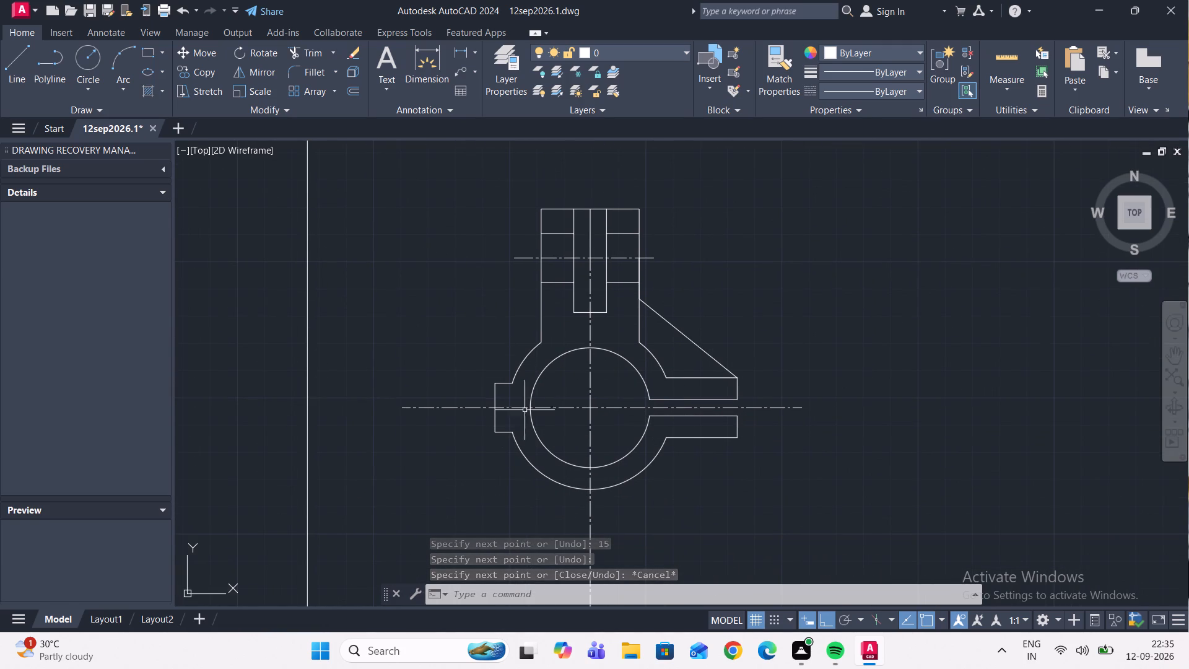
{"action": "left_click", "coordinate": [19, 75]}
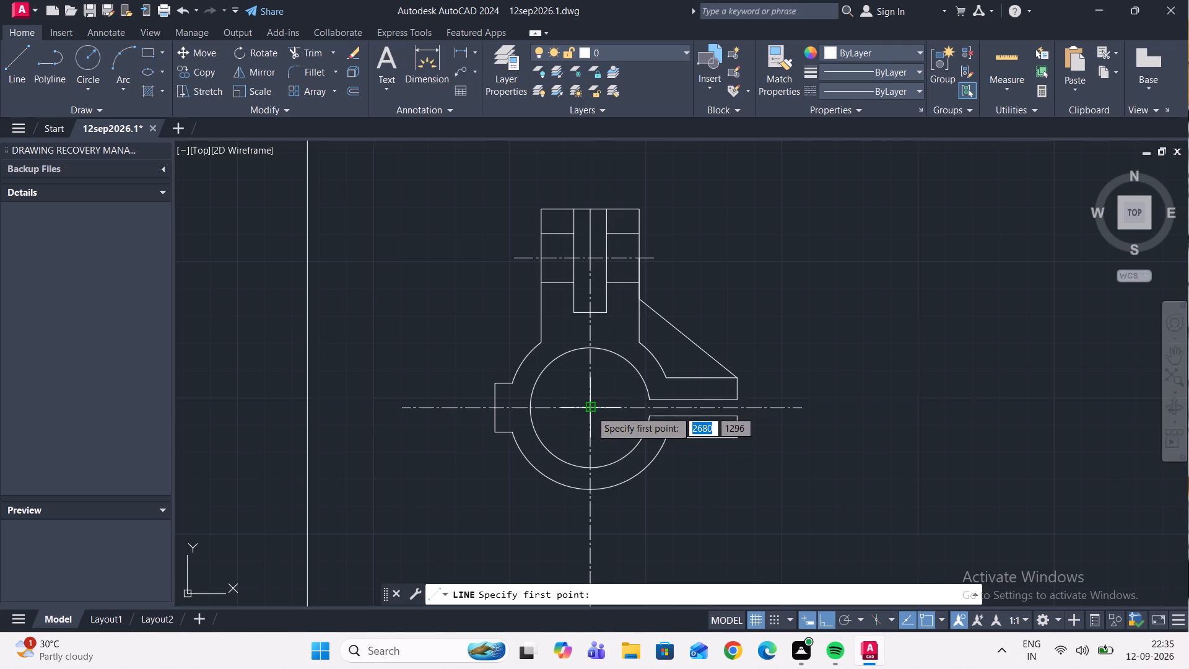
{"action": "left_click", "coordinate": [590, 409]}
{"action": "scroll", "coordinate": [581, 515], "scroll_direction": "down", "scroll_amount": 2}
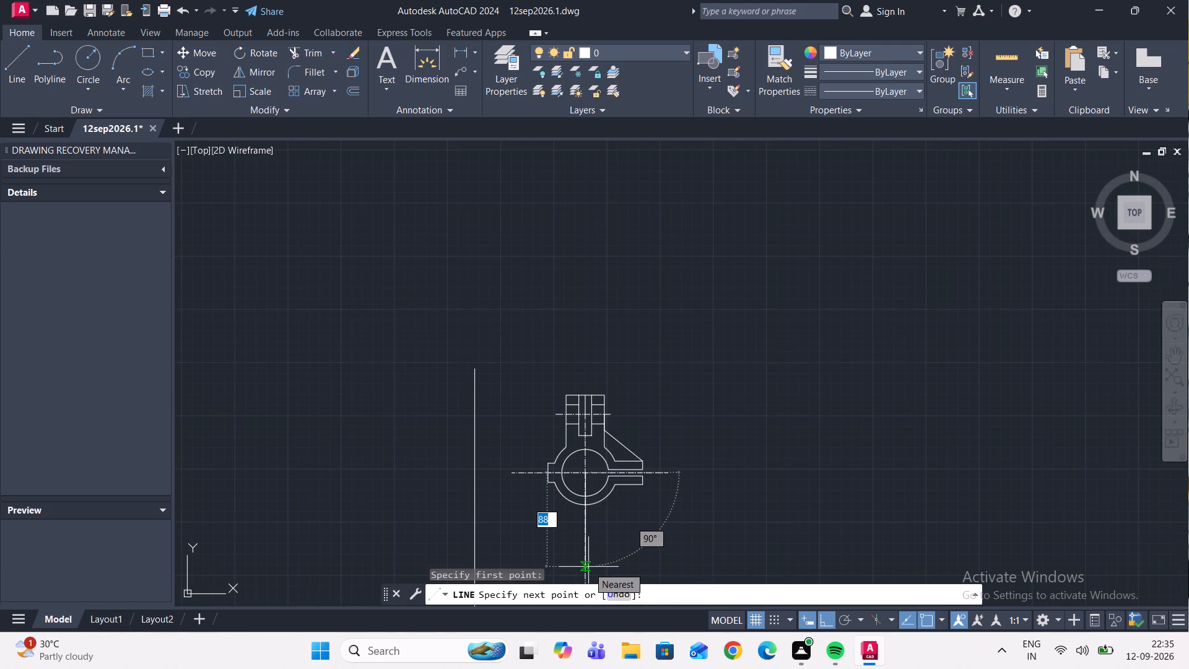
{"action": "type", "text": "55"}
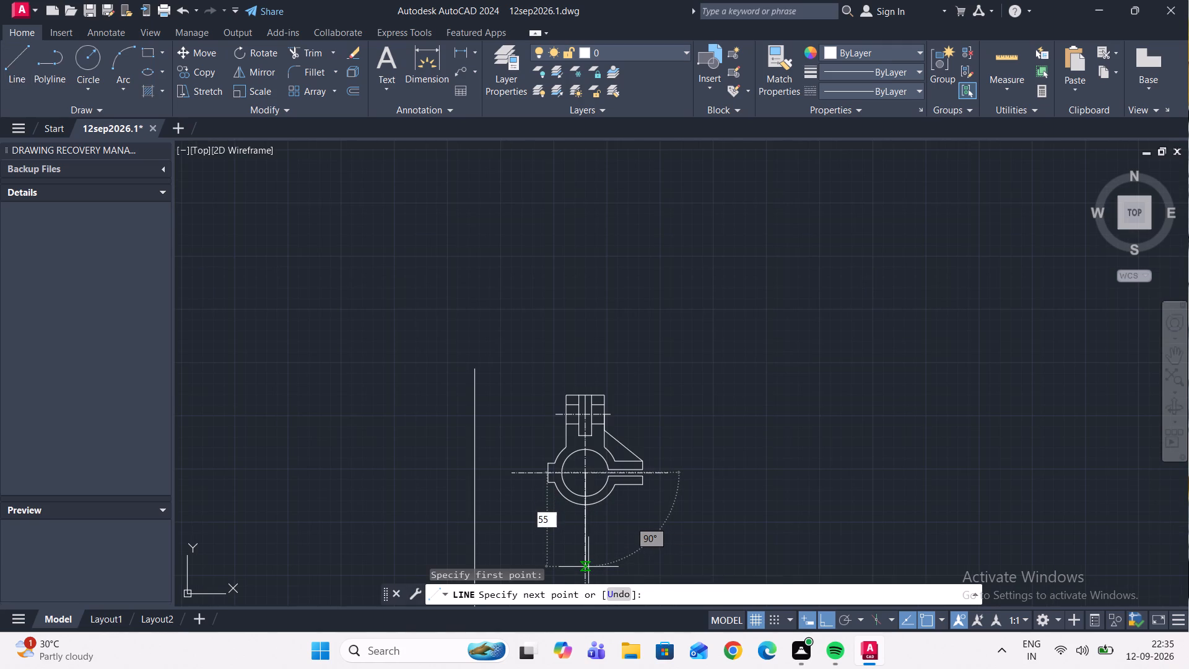
{"action": "key", "text": "Return"}
{"action": "scroll", "coordinate": [588, 527], "scroll_direction": "down", "scroll_amount": 2}
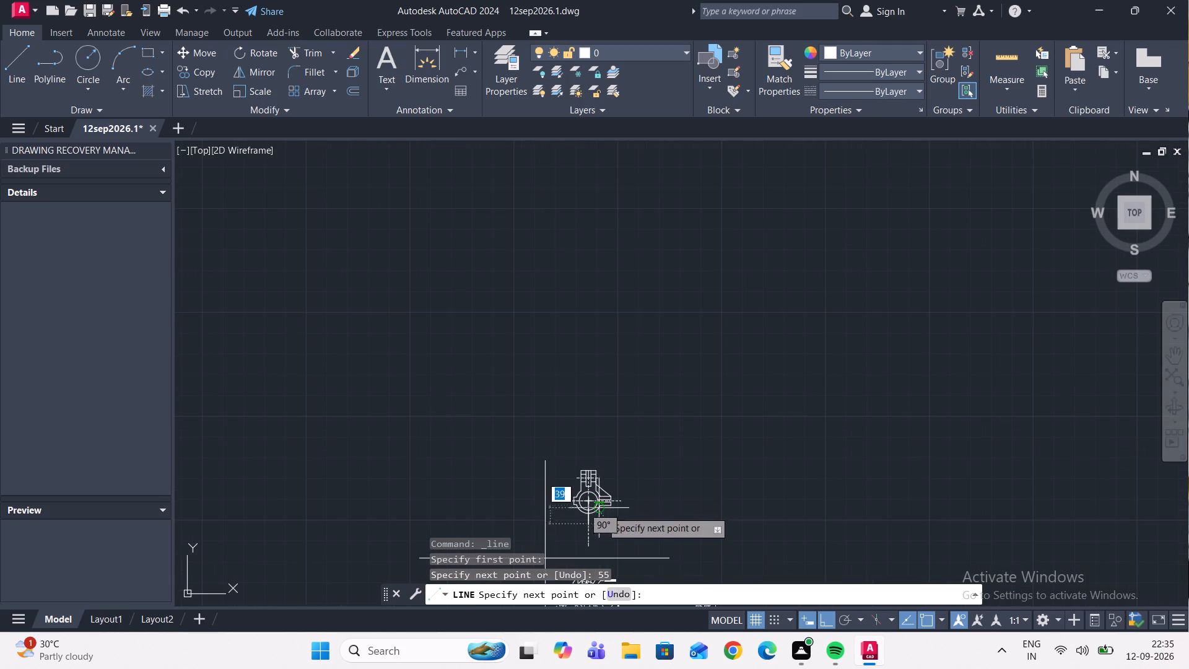
{"action": "scroll", "coordinate": [594, 546], "scroll_direction": "up", "scroll_amount": 3}
{"action": "scroll", "coordinate": [570, 474], "scroll_direction": "down", "scroll_amount": 1}
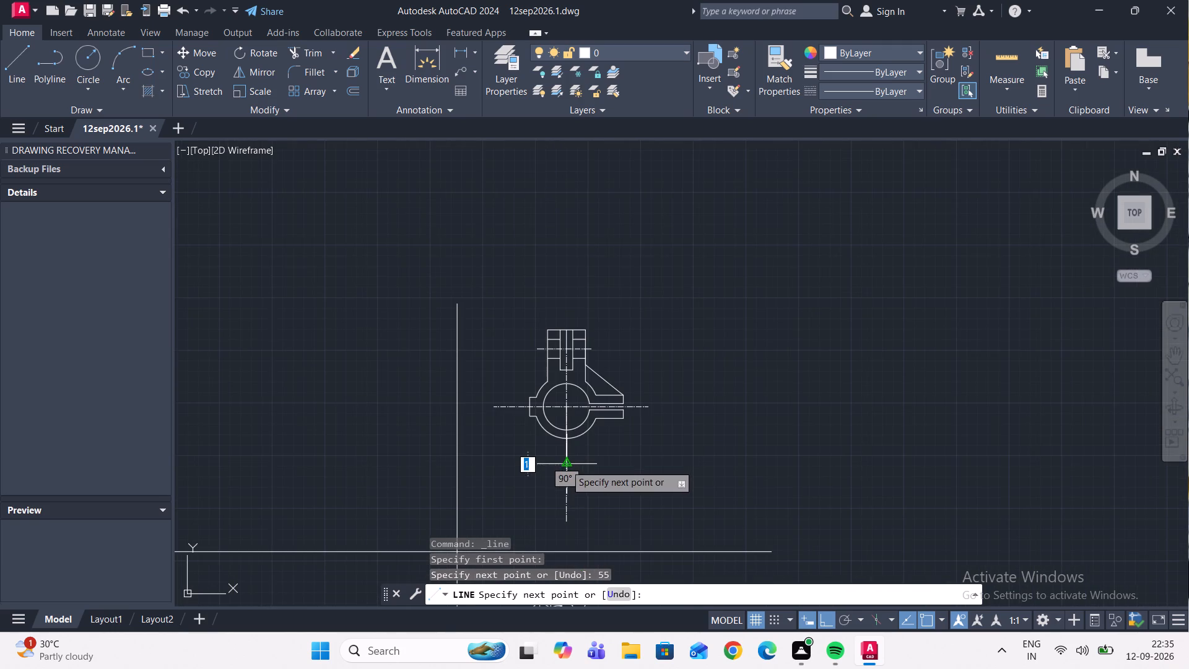
{"action": "middle_click_drag", "start_coordinate": [565, 465], "coordinate": [566, 414]}
{"action": "scroll", "coordinate": [565, 473], "scroll_direction": "up", "scroll_amount": 2}
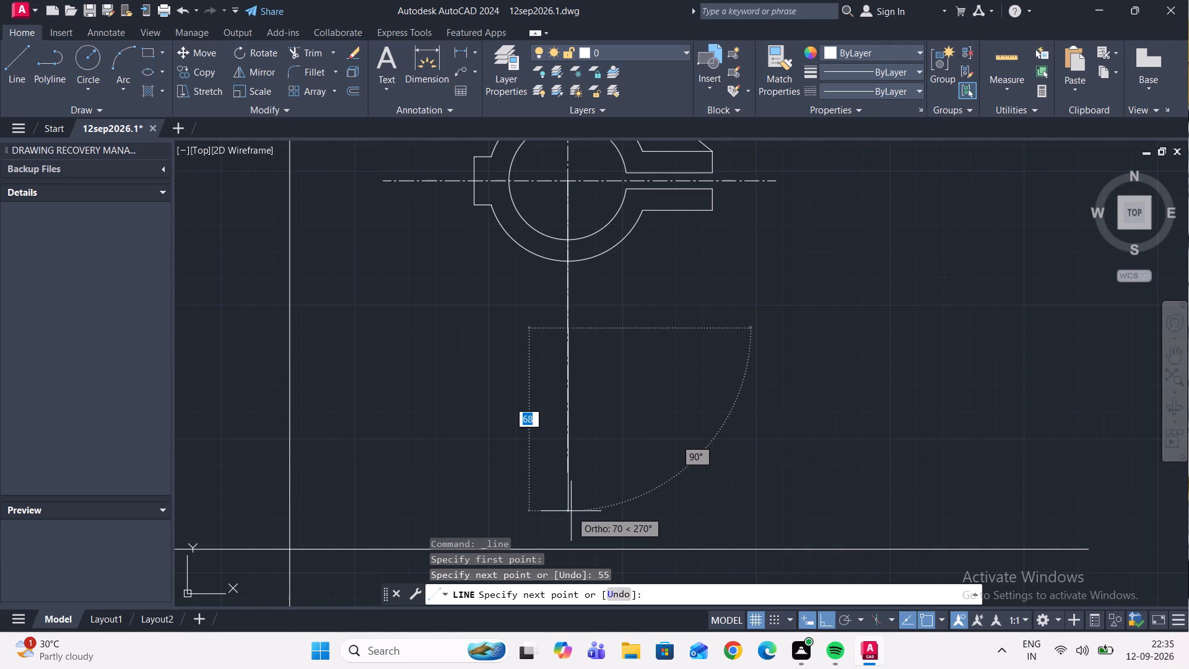
{"action": "type", "text": "18"}
{"action": "key", "text": "Return"}
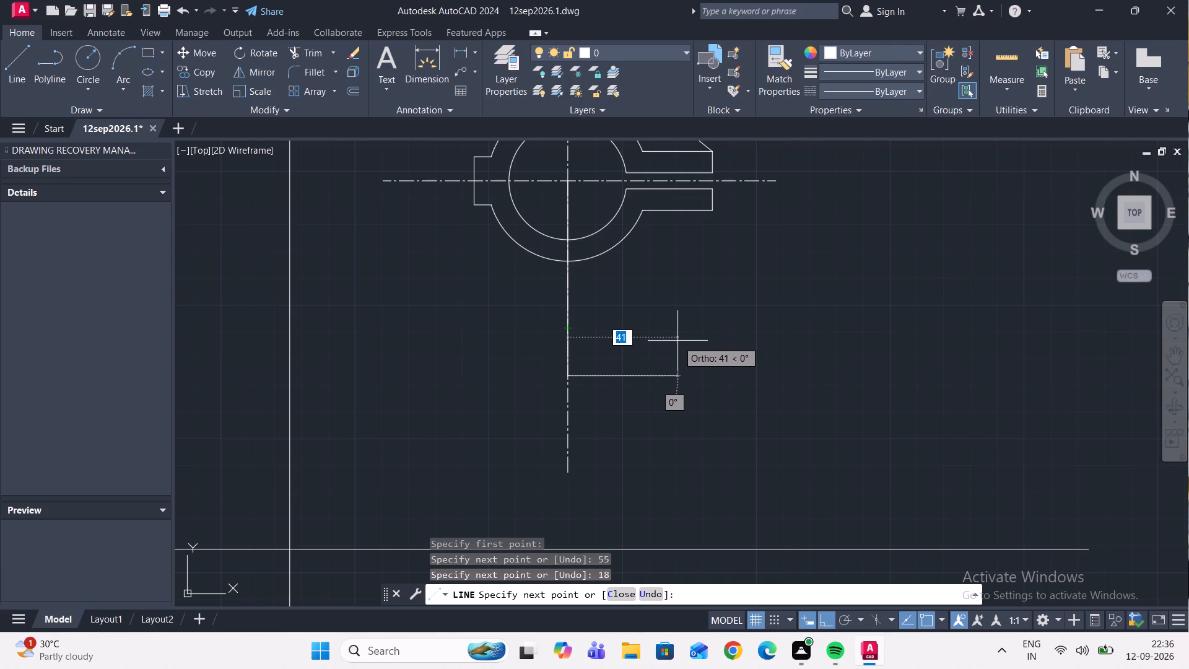
Continue the stem line 6 units and another 12 units rightward, ending with a vertical line up past the ring's outer arc.
{"action": "key", "text": "6"}
{"action": "key", "text": "Return"}
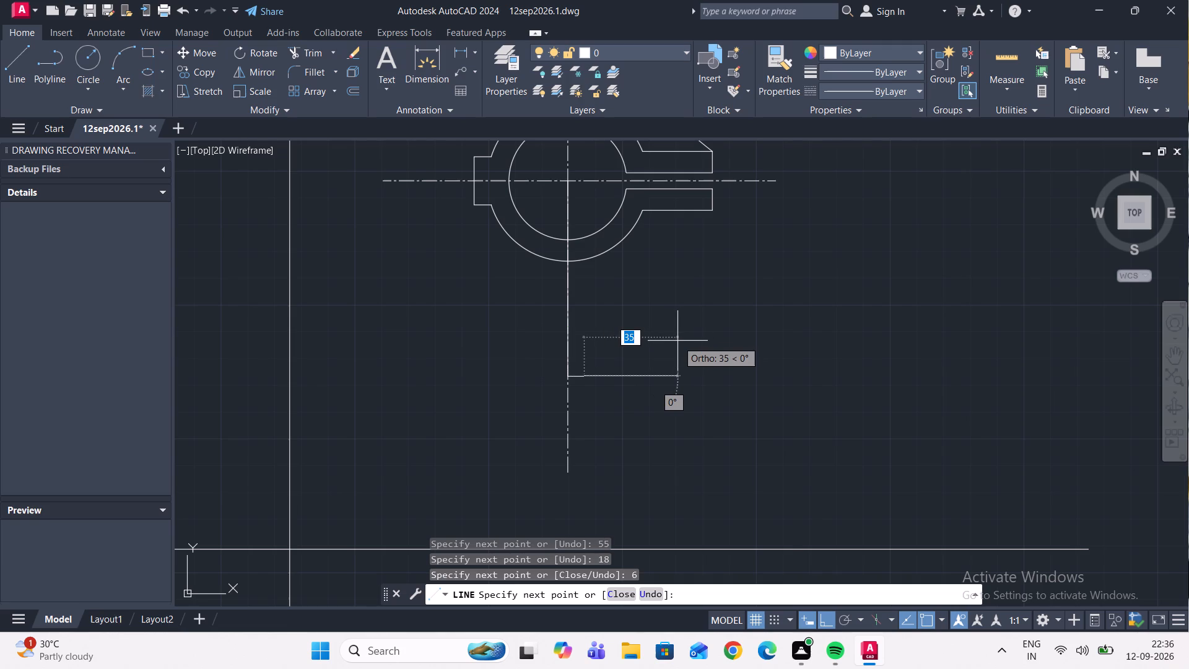
{"action": "type", "text": "12"}
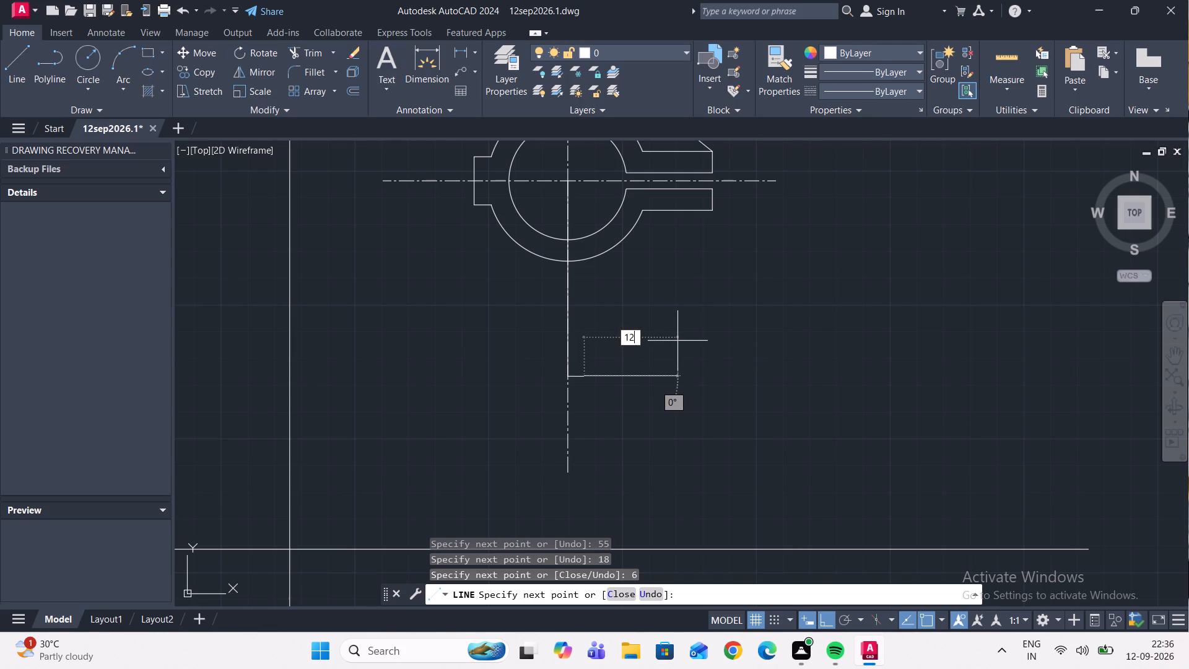
{"action": "key", "text": "Return"}
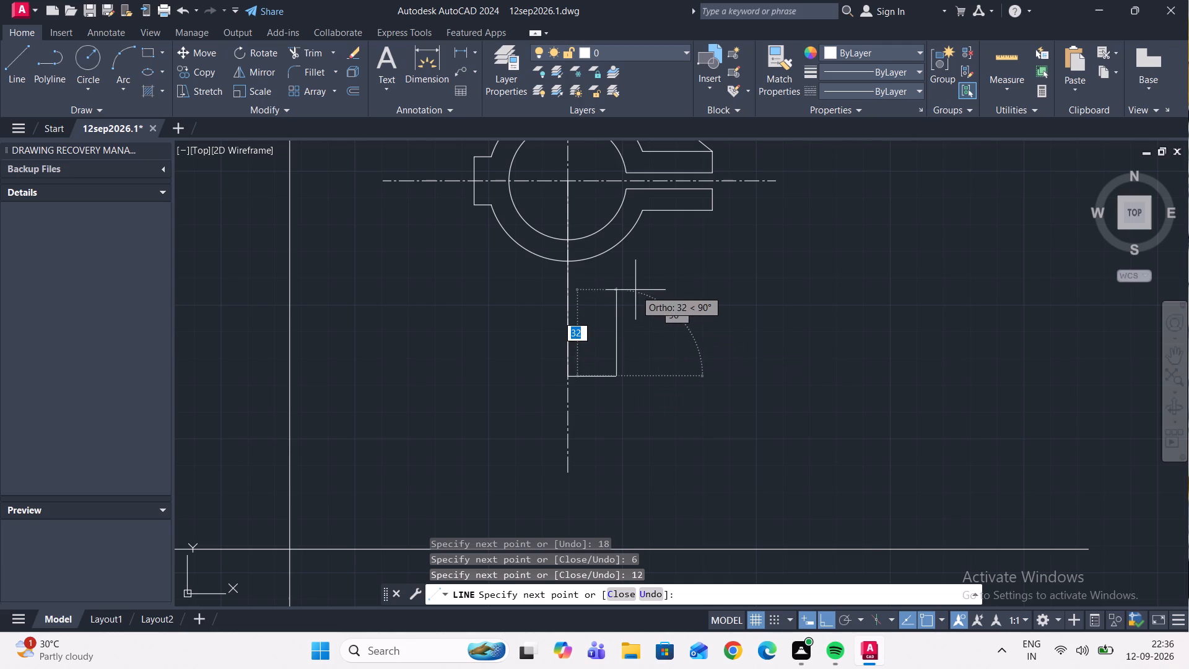
{"action": "scroll", "coordinate": [619, 243], "scroll_direction": "up", "scroll_amount": 2}
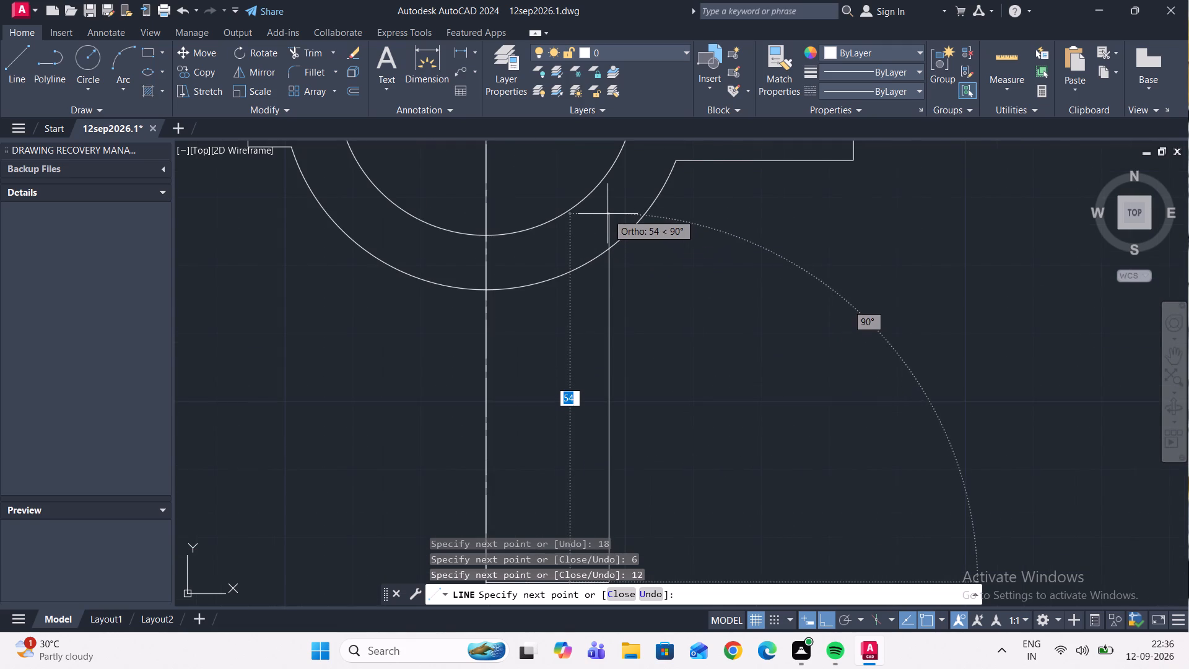
{"action": "scroll", "coordinate": [608, 213], "scroll_direction": "down", "scroll_amount": 2}
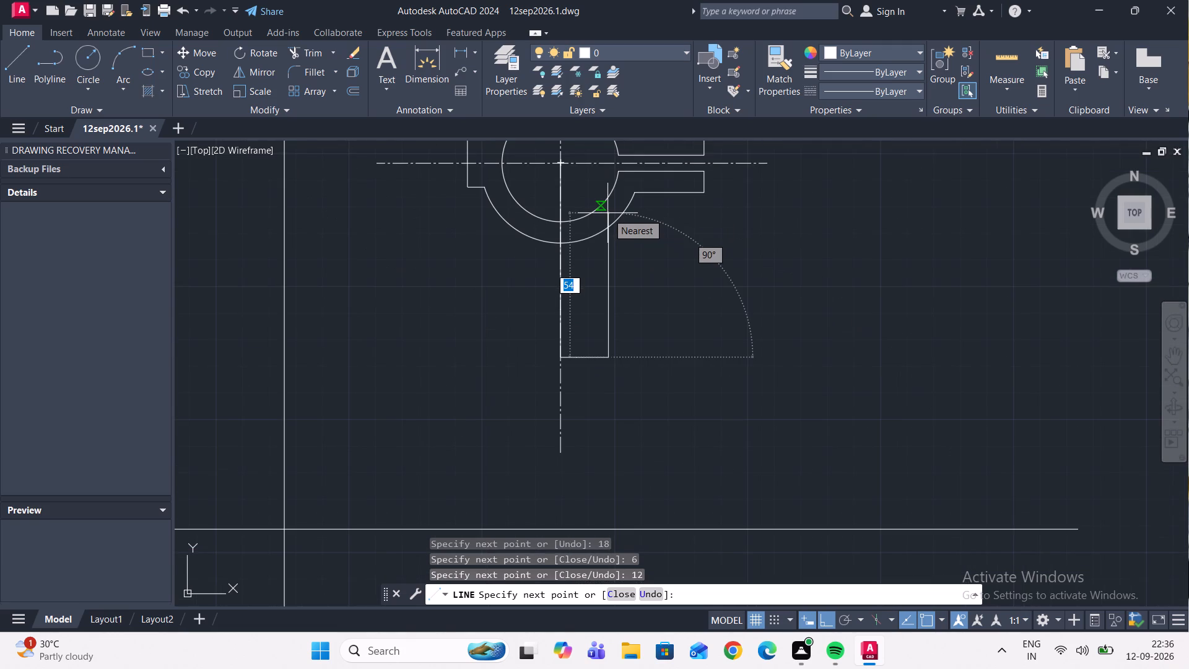
{"action": "left_click", "coordinate": [608, 213]}
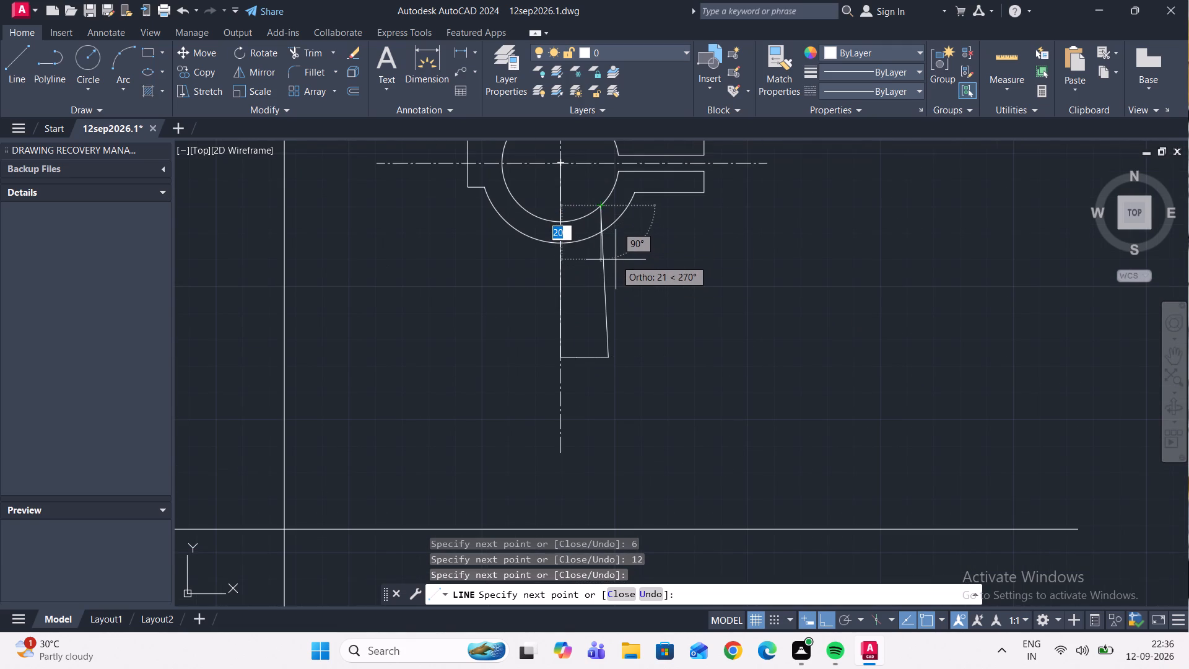
{"action": "key", "text": "ctrl+z"}
{"action": "scroll", "coordinate": [604, 218], "scroll_direction": "up", "scroll_amount": 2}
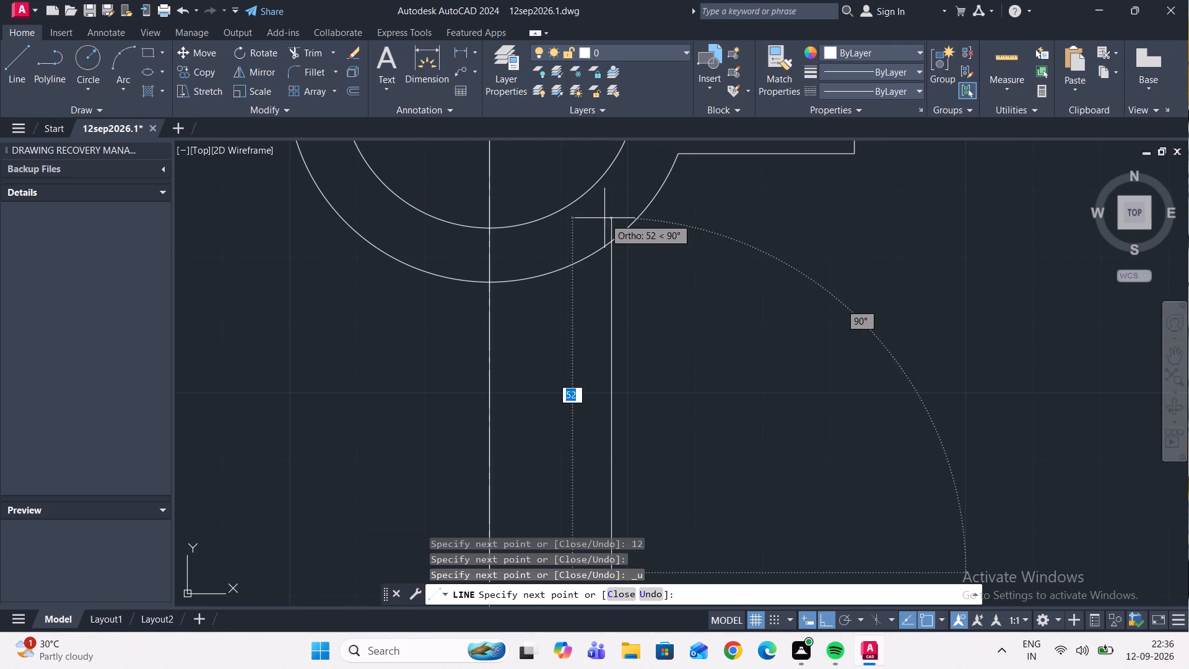
{"action": "left_click", "coordinate": [609, 208]}
{"action": "key", "text": "Escape"}
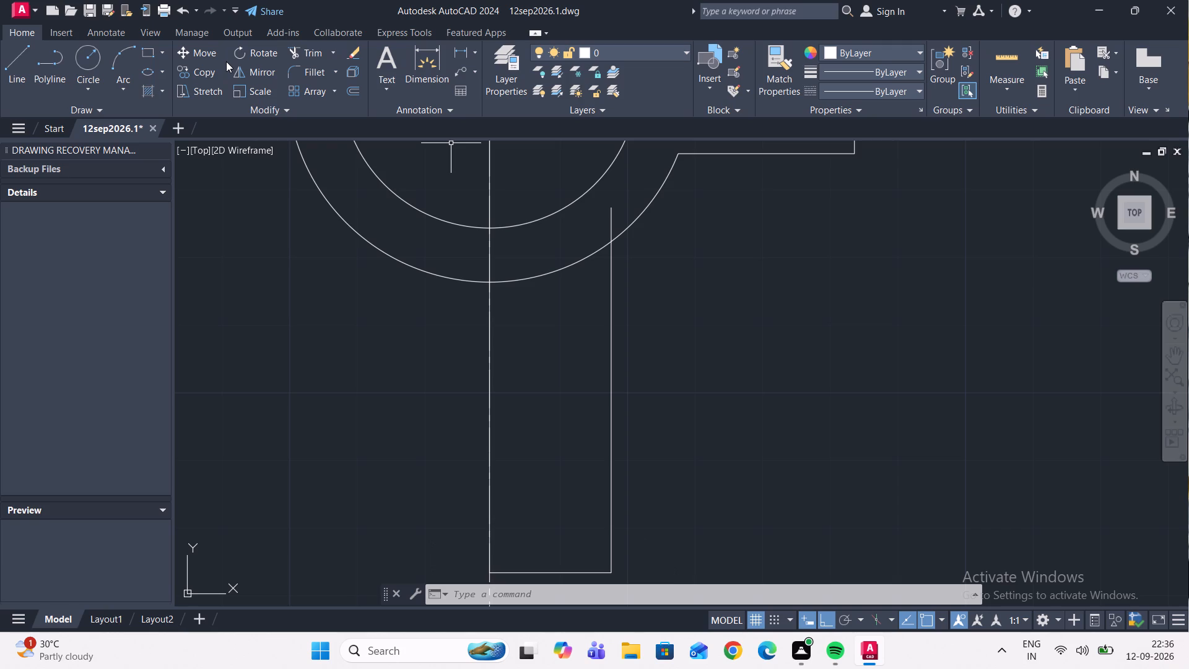
Draw a vertical line from the stem's bottom edge, 6 units right of the centreline, up past the ring's outer arc.
{"action": "scroll", "coordinate": [232, 68], "scroll_direction": "down", "scroll_amount": 1}
{"action": "scroll", "coordinate": [541, 248], "scroll_direction": "down", "scroll_amount": 2}
{"action": "scroll", "coordinate": [549, 237], "scroll_direction": "up", "scroll_amount": 1}
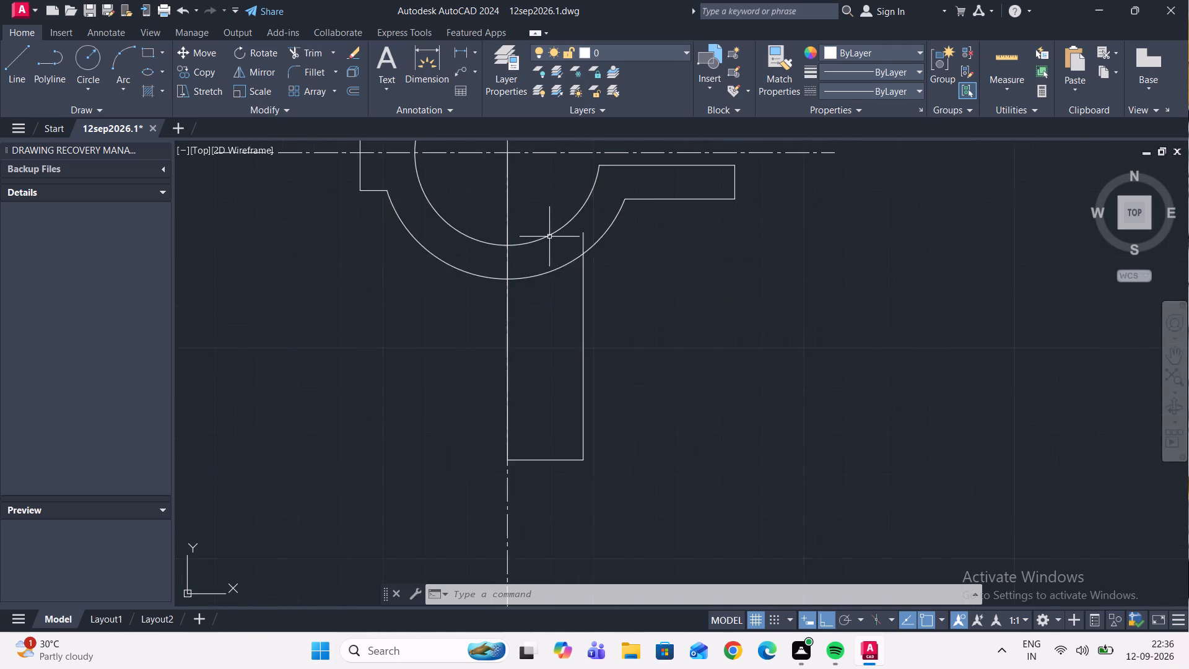
{"action": "scroll", "coordinate": [549, 237], "scroll_direction": "up", "scroll_amount": 1}
{"action": "left_click", "coordinate": [12, 60]}
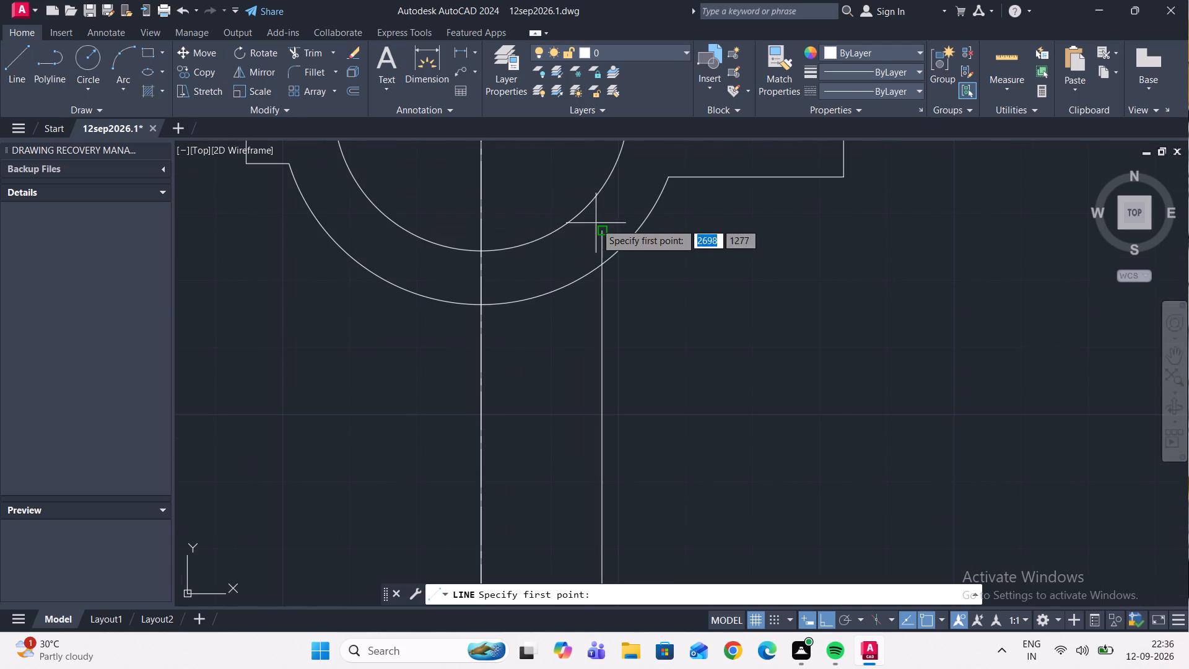
{"action": "scroll", "coordinate": [604, 226], "scroll_direction": "down", "scroll_amount": 2}
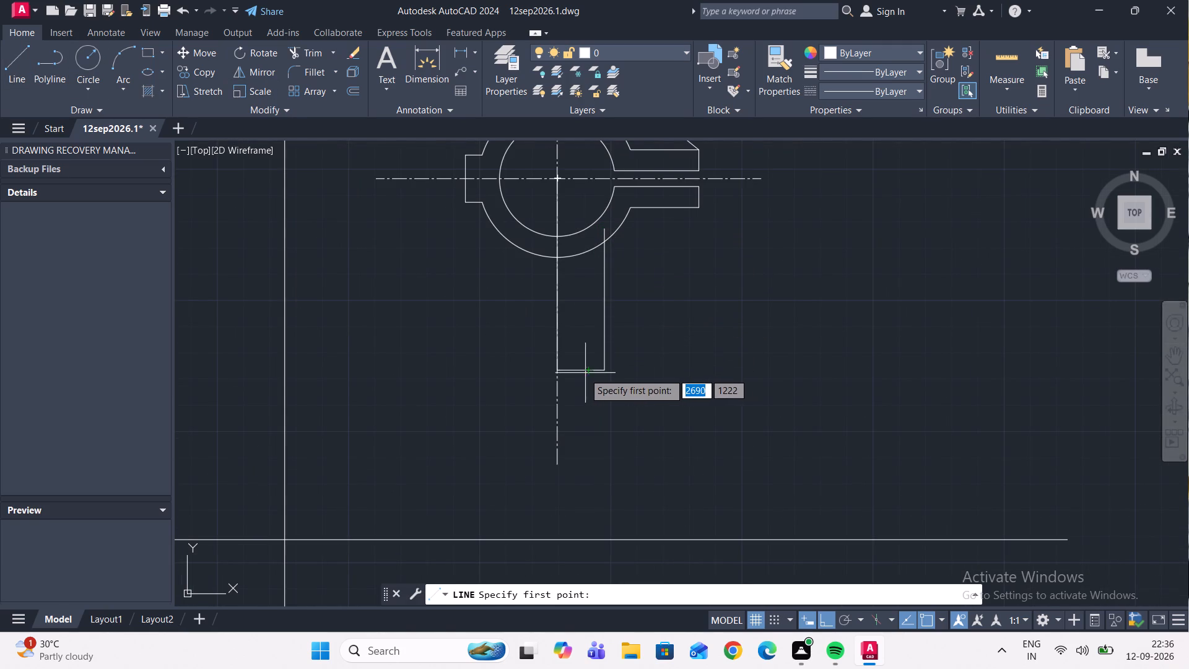
{"action": "scroll", "coordinate": [581, 371], "scroll_direction": "up", "scroll_amount": 2}
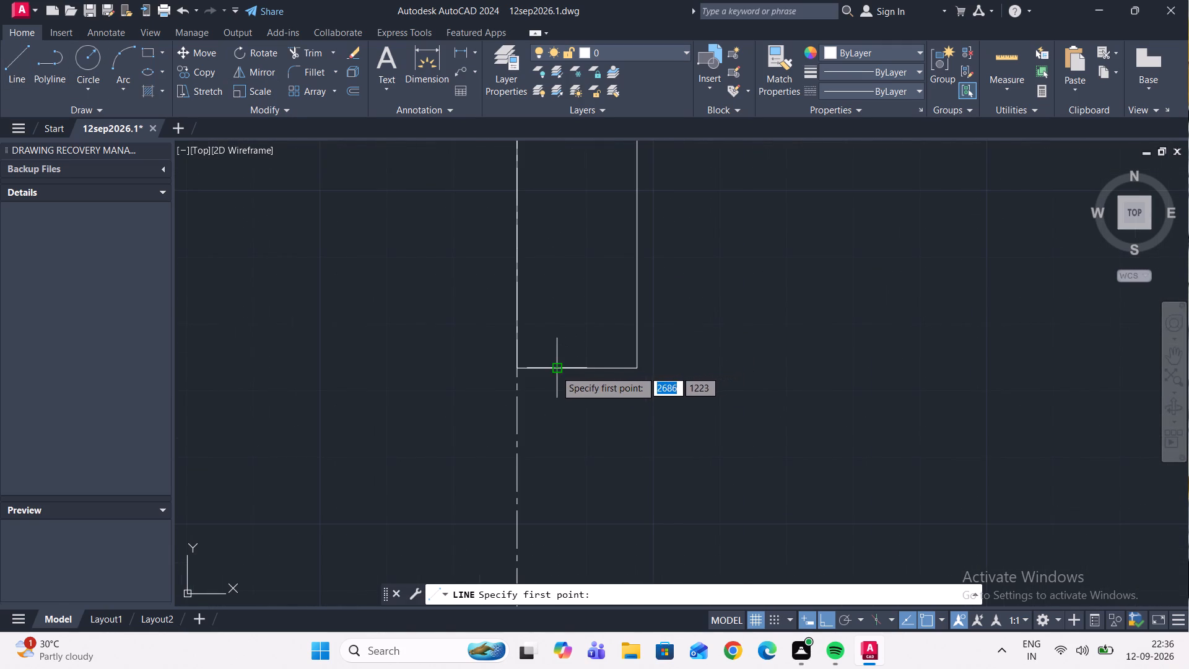
{"action": "left_click", "coordinate": [555, 370]}
{"action": "scroll", "coordinate": [557, 277], "scroll_direction": "down", "scroll_amount": 2}
{"action": "middle_click_drag", "start_coordinate": [557, 276], "coordinate": [552, 418]}
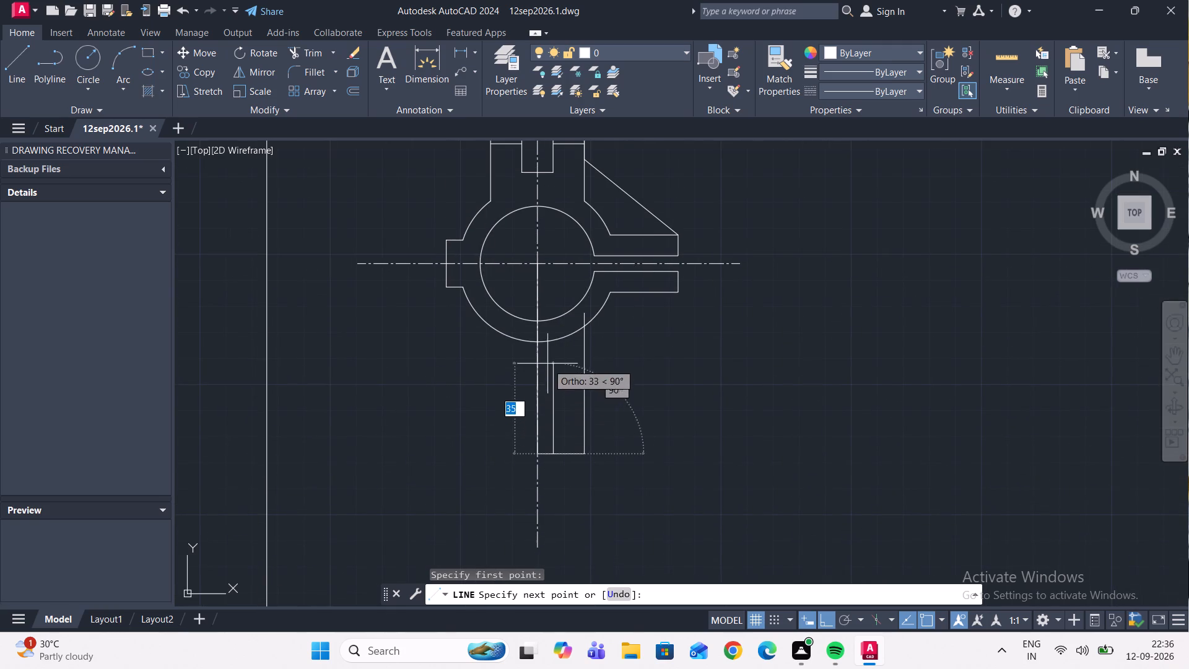
{"action": "scroll", "coordinate": [549, 333], "scroll_direction": "up", "scroll_amount": 2}
{"action": "left_click", "coordinate": [554, 317]}
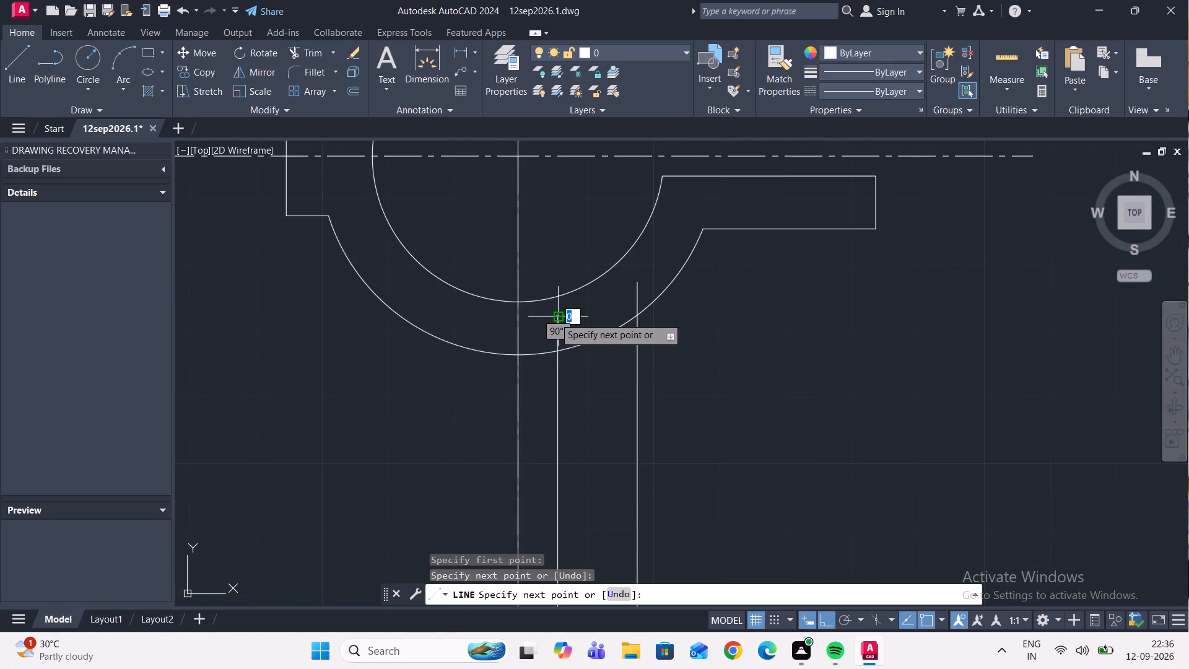
{"action": "key", "text": "Escape"}
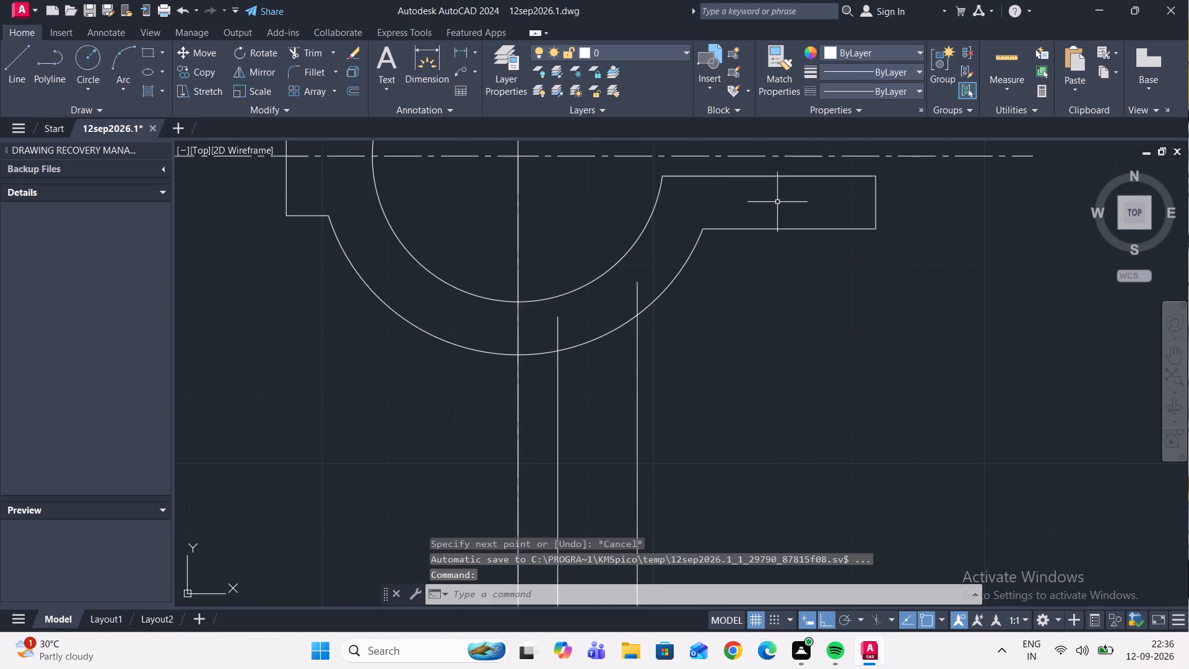
Trim both right-hand stem lines above the ring's outer arc and remove the arc segment between them.
{"action": "left_click", "coordinate": [310, 51]}
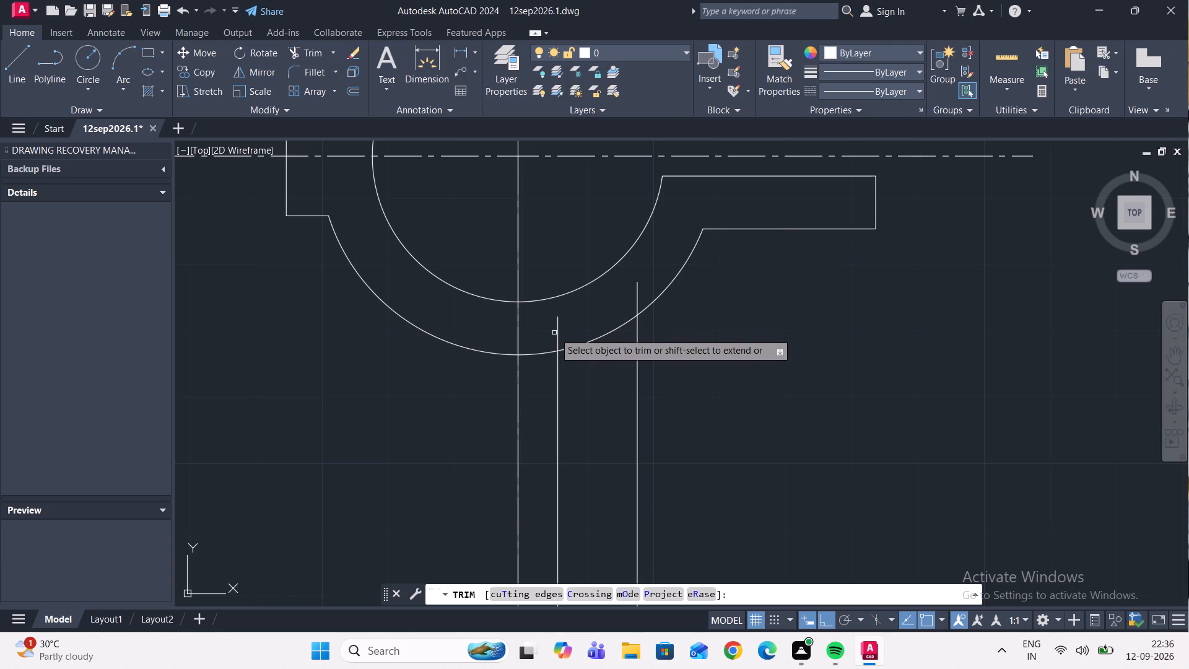
{"action": "left_click", "coordinate": [557, 333]}
{"action": "left_click", "coordinate": [637, 303]}
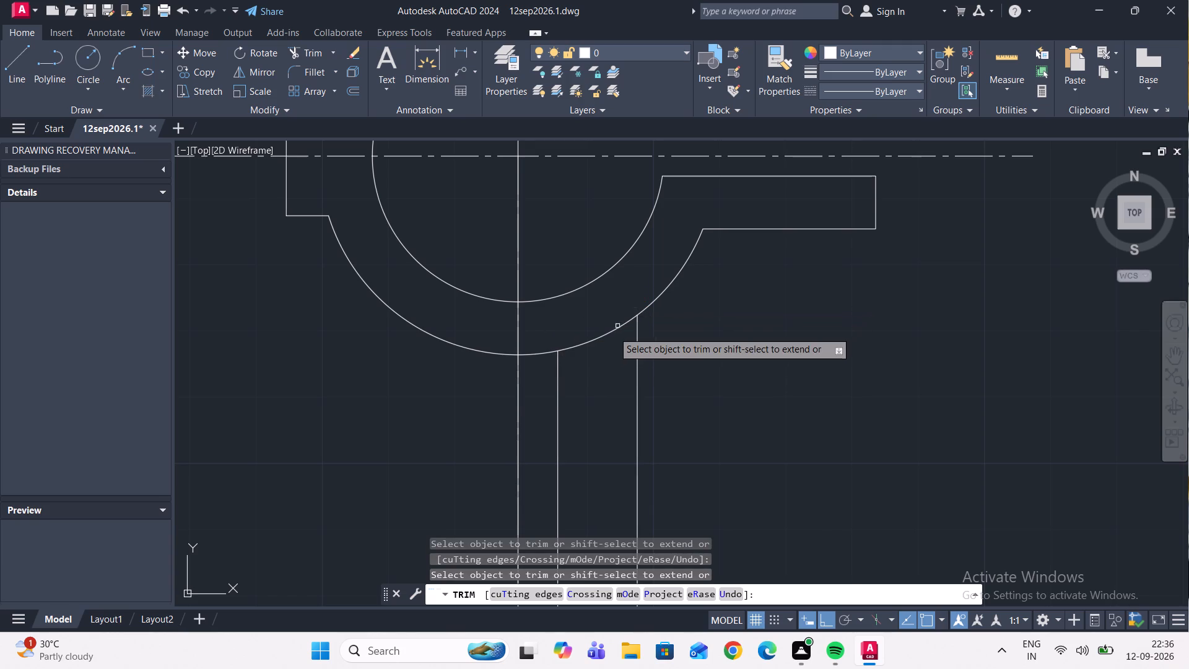
{"action": "left_click", "coordinate": [610, 334]}
{"action": "scroll", "coordinate": [599, 325], "scroll_direction": "down", "scroll_amount": 3}
{"action": "scroll", "coordinate": [599, 326], "scroll_direction": "up", "scroll_amount": 1}
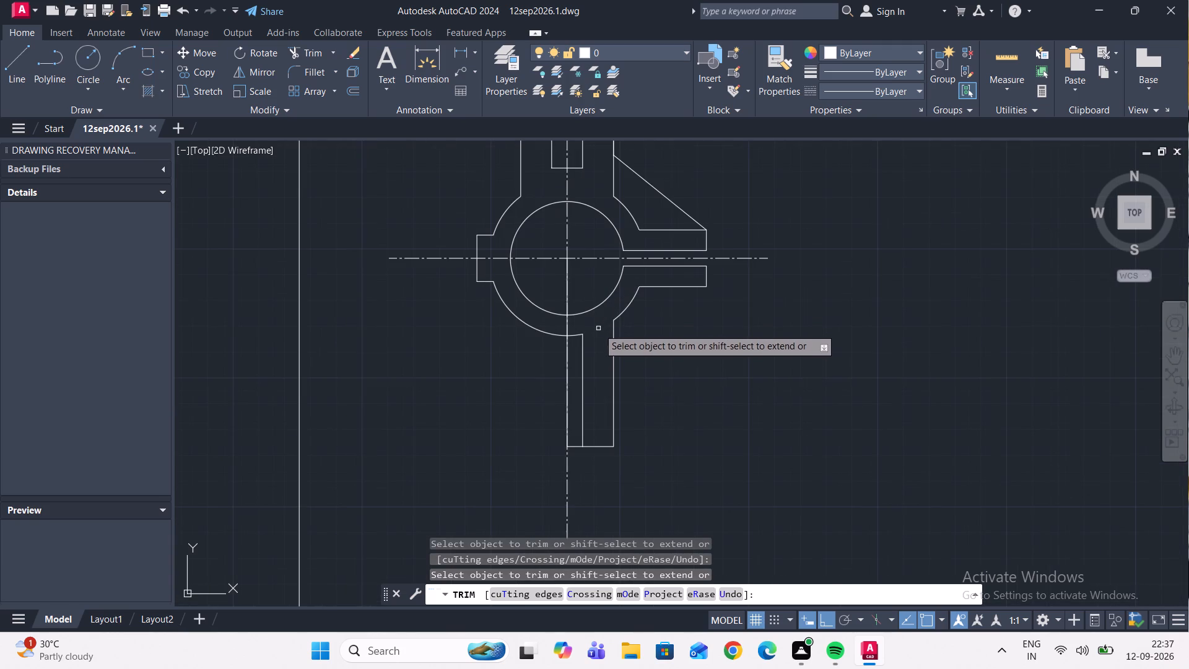
Draw the stem's bottom edge 6 units left from the centreline, continuing vertically up past the ring's outer arc.
{"action": "left_click", "coordinate": [22, 70]}
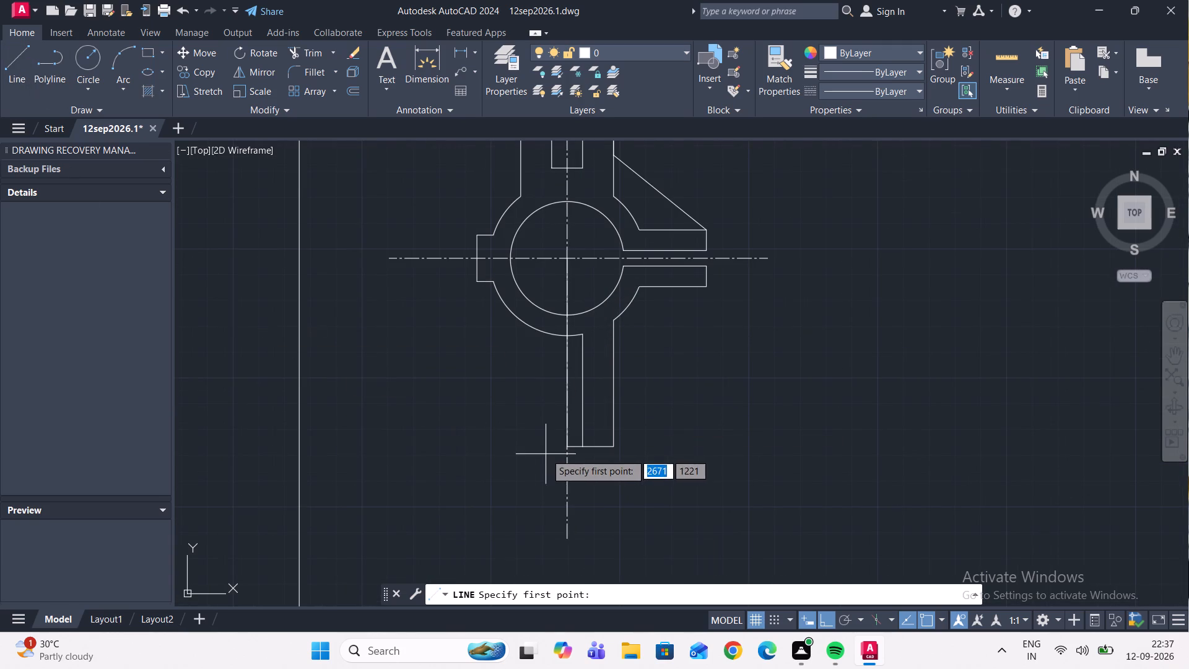
{"action": "scroll", "coordinate": [546, 453], "scroll_direction": "up", "scroll_amount": 2}
{"action": "left_click", "coordinate": [598, 440]}
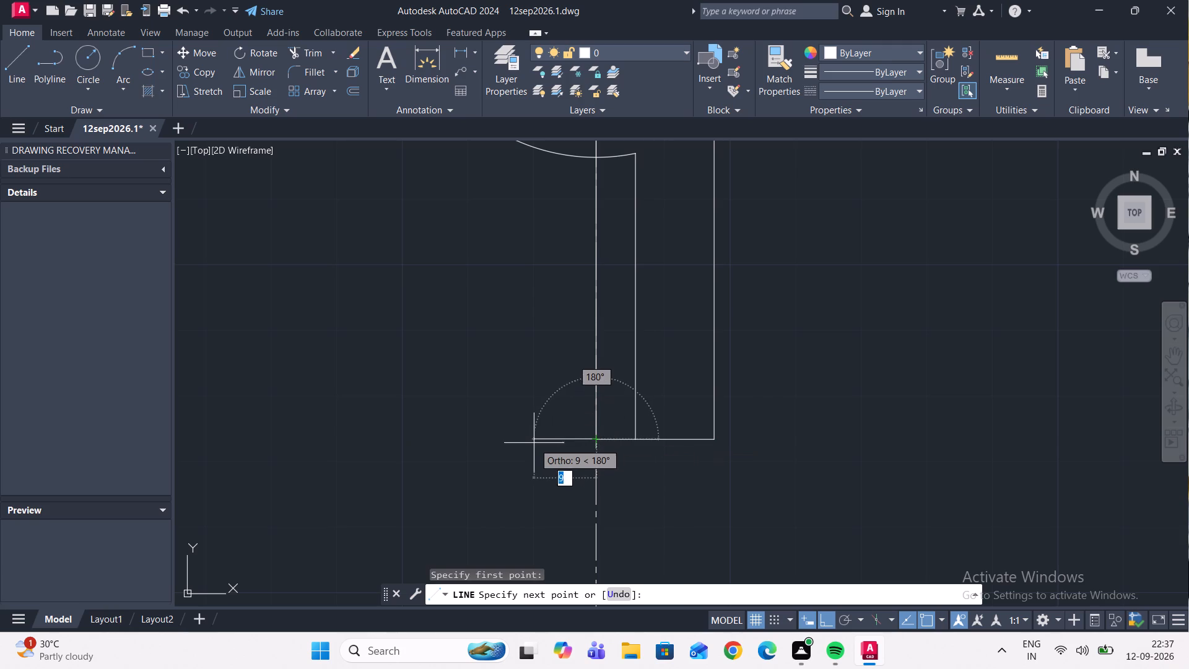
{"action": "key", "text": "6"}
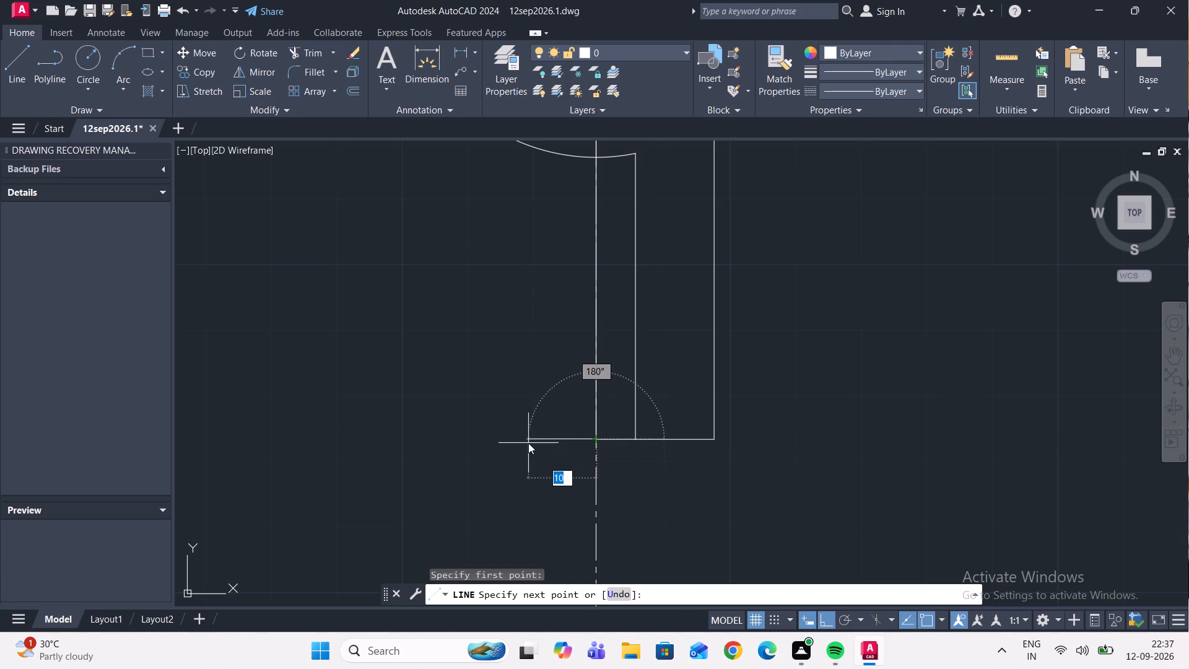
{"action": "key", "text": "Return"}
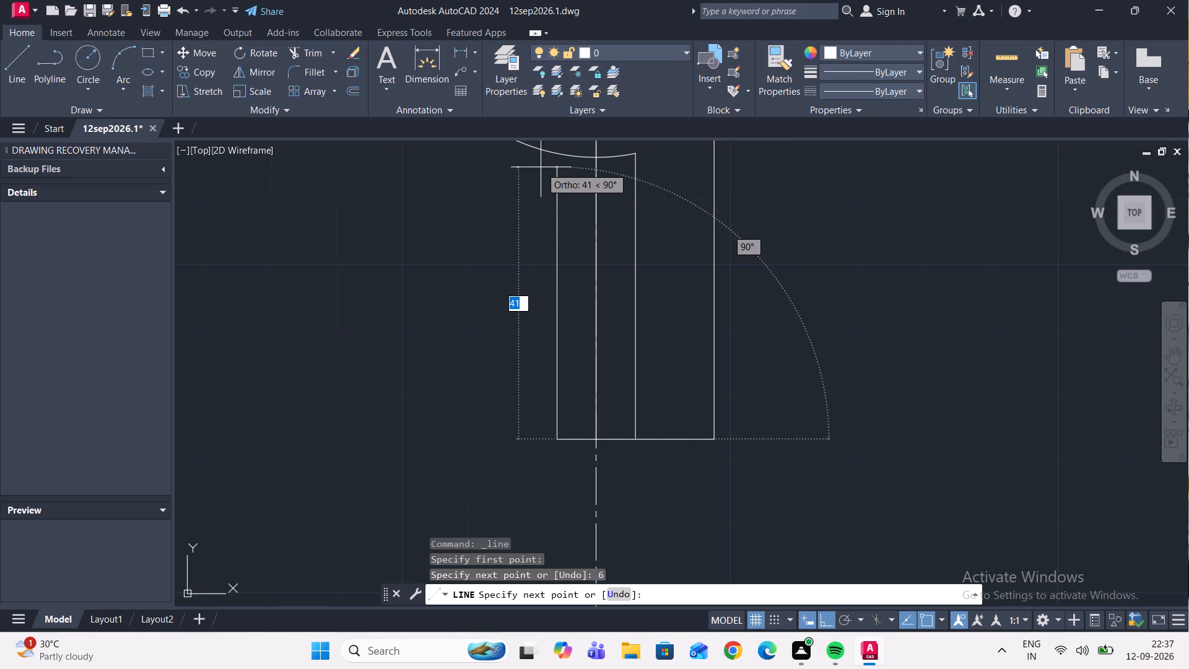
{"action": "middle_click_drag", "start_coordinate": [522, 247], "coordinate": [520, 433]}
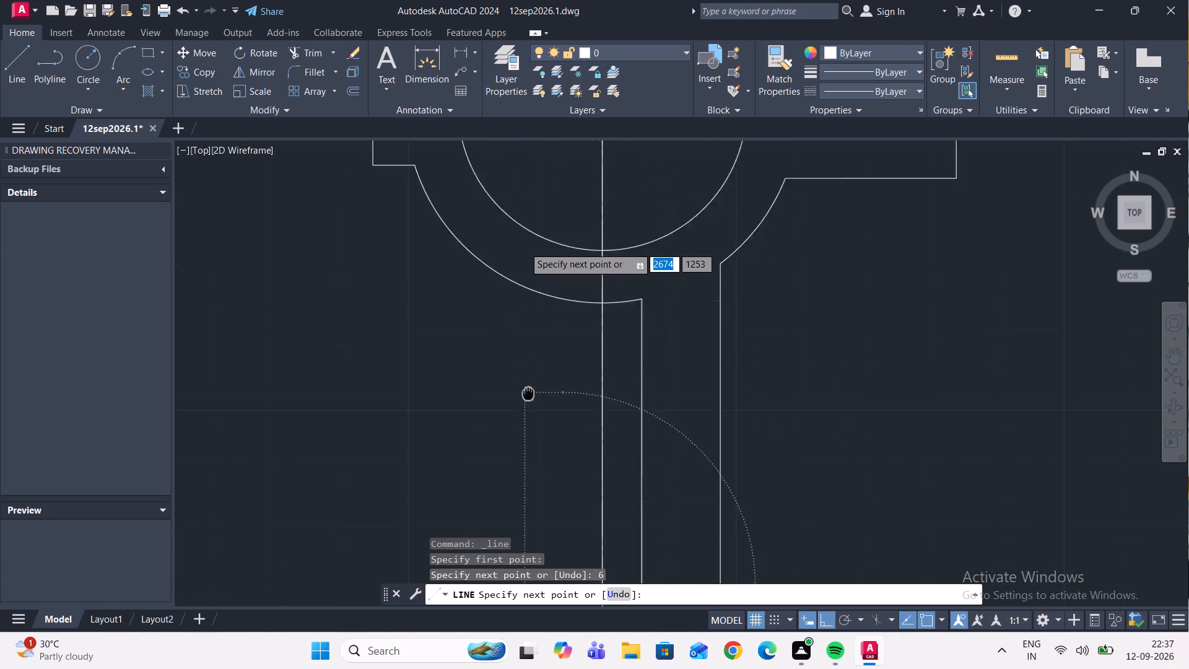
{"action": "middle_click_drag", "start_coordinate": [520, 433], "coordinate": [491, 559]}
{"action": "scroll", "coordinate": [517, 476], "scroll_direction": "up", "scroll_amount": 1}
{"action": "left_click", "coordinate": [524, 423]}
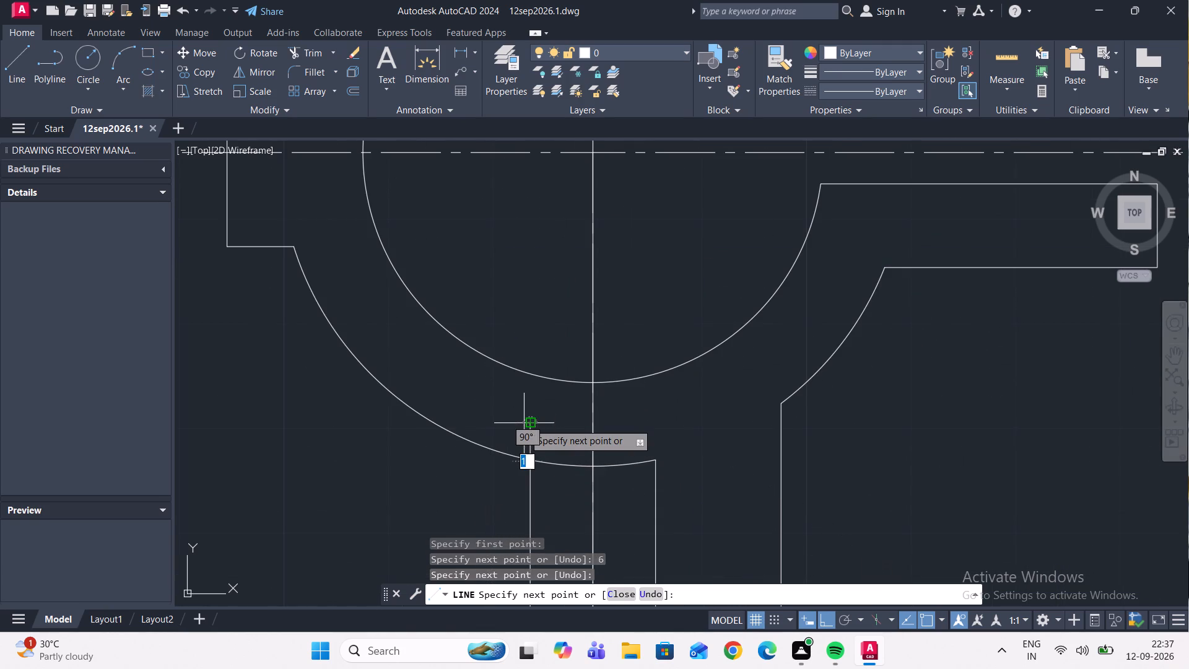
{"action": "key", "text": "Escape"}
{"action": "scroll", "coordinate": [552, 413], "scroll_direction": "down", "scroll_amount": 3}
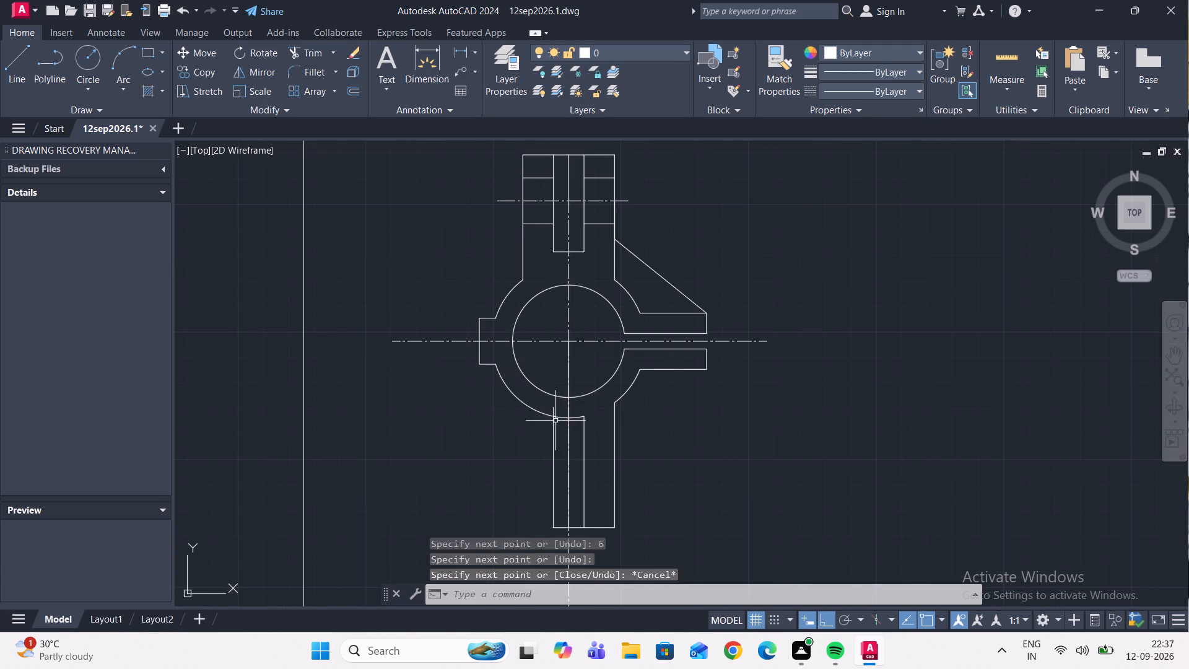
Trim the left inner stem line where it overshoots the ring's outer arc.
{"action": "left_click", "coordinate": [300, 53]}
{"action": "scroll", "coordinate": [555, 413], "scroll_direction": "up", "scroll_amount": 2}
{"action": "left_click", "coordinate": [547, 410]}
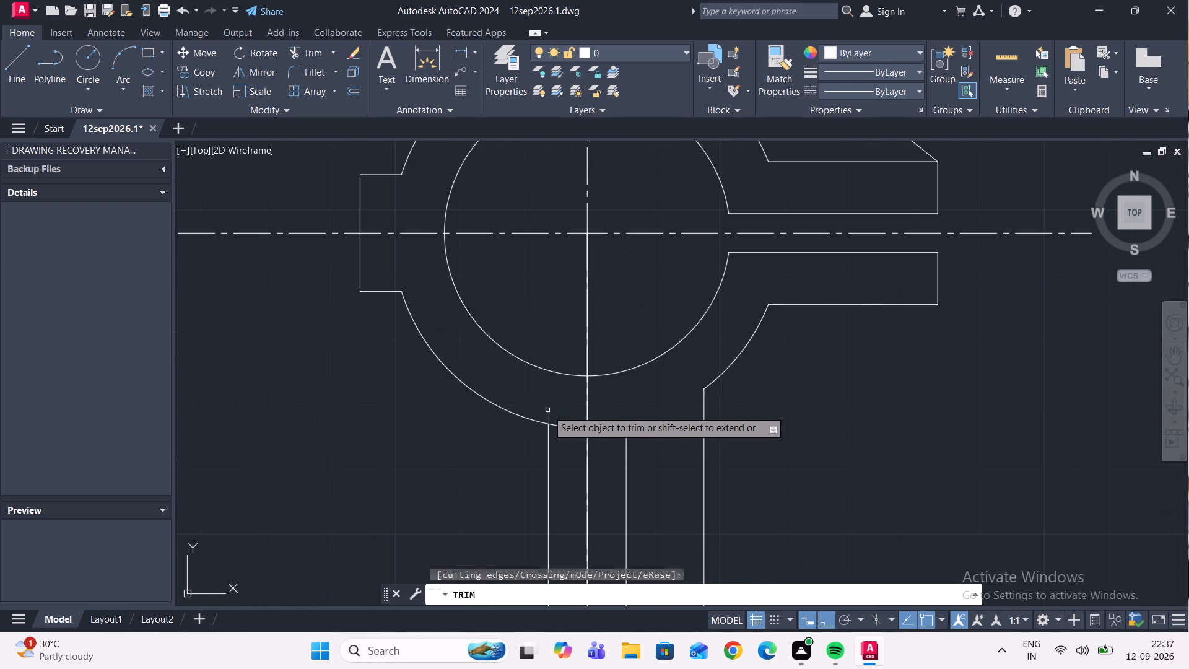
{"action": "scroll", "coordinate": [567, 372], "scroll_direction": "down", "scroll_amount": 2}
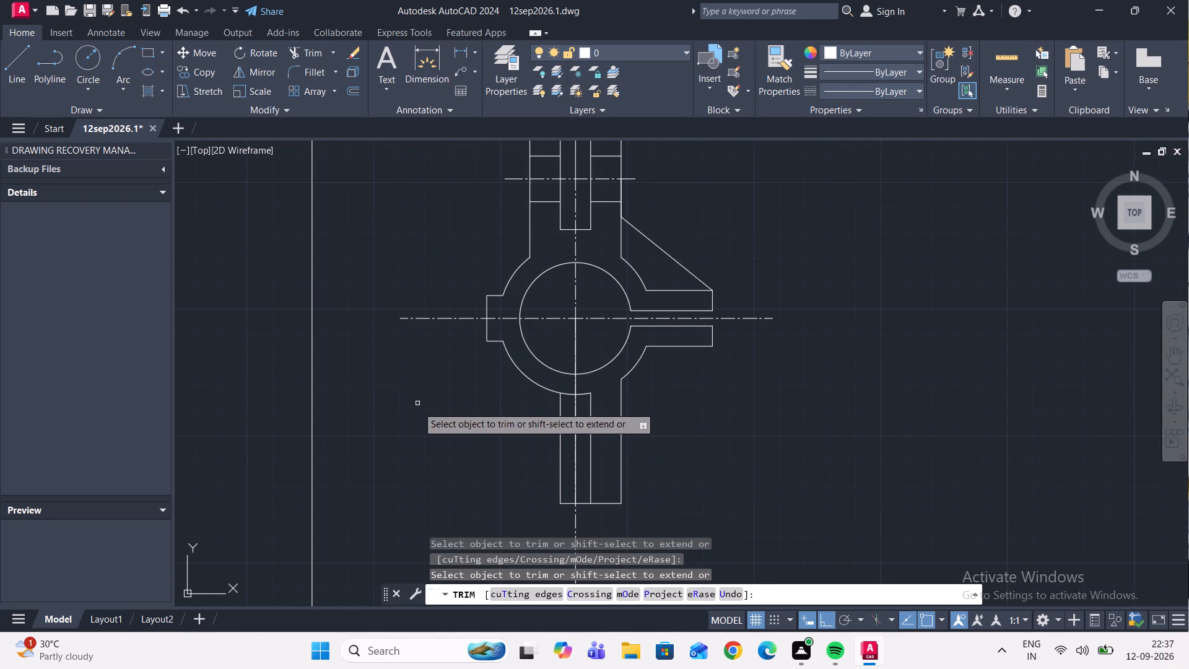
Extend the stem's bottom edge another 12 units left, continuing about 52 units vertically up past the ring's outer arc.
{"action": "left_click", "coordinate": [14, 74]}
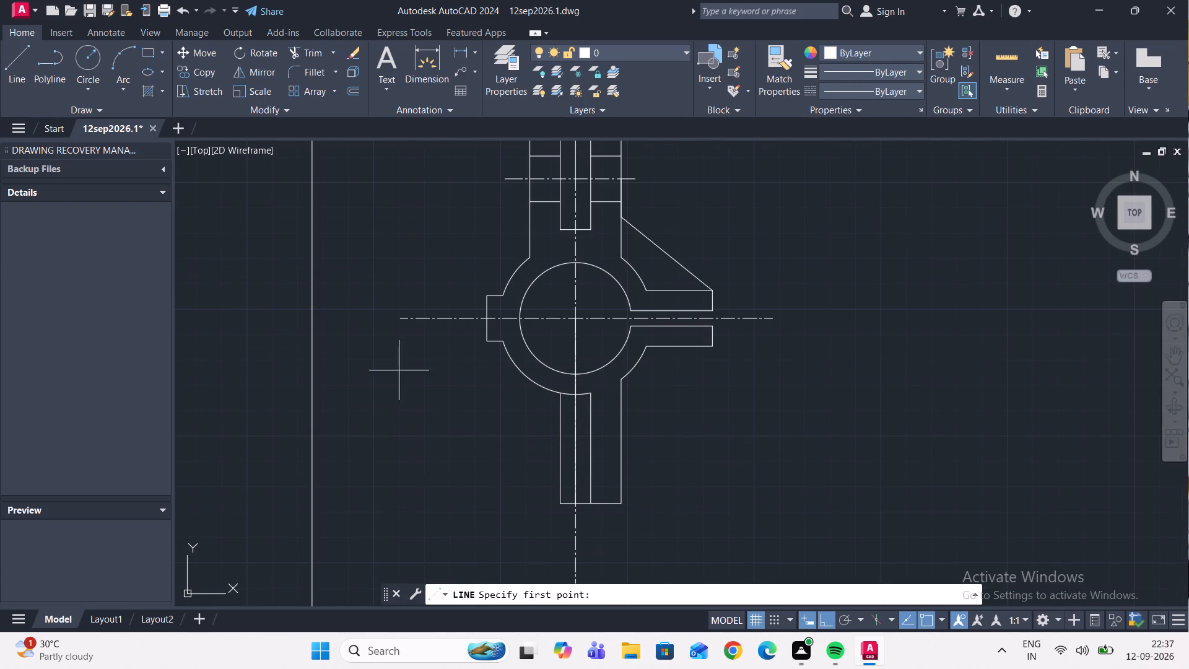
{"action": "scroll", "coordinate": [570, 515], "scroll_direction": "up", "scroll_amount": 2}
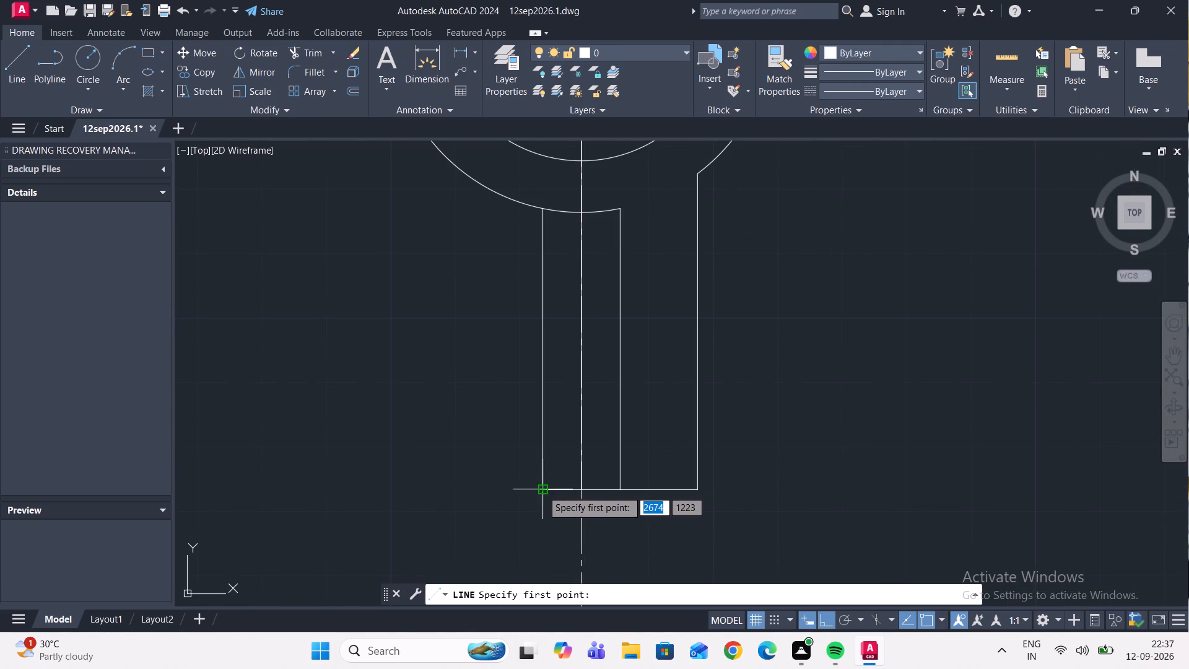
{"action": "left_click", "coordinate": [542, 490]}
{"action": "type", "text": "12"}
{"action": "key", "text": "Return"}
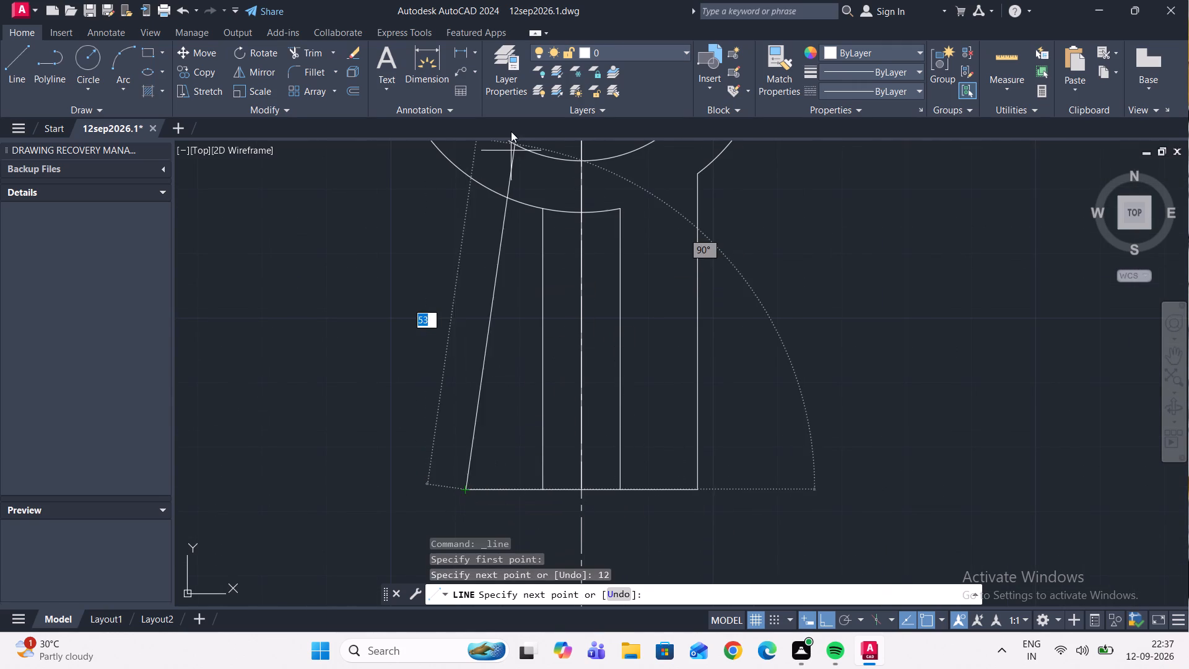
{"action": "middle_click_drag", "start_coordinate": [497, 209], "coordinate": [520, 409]}
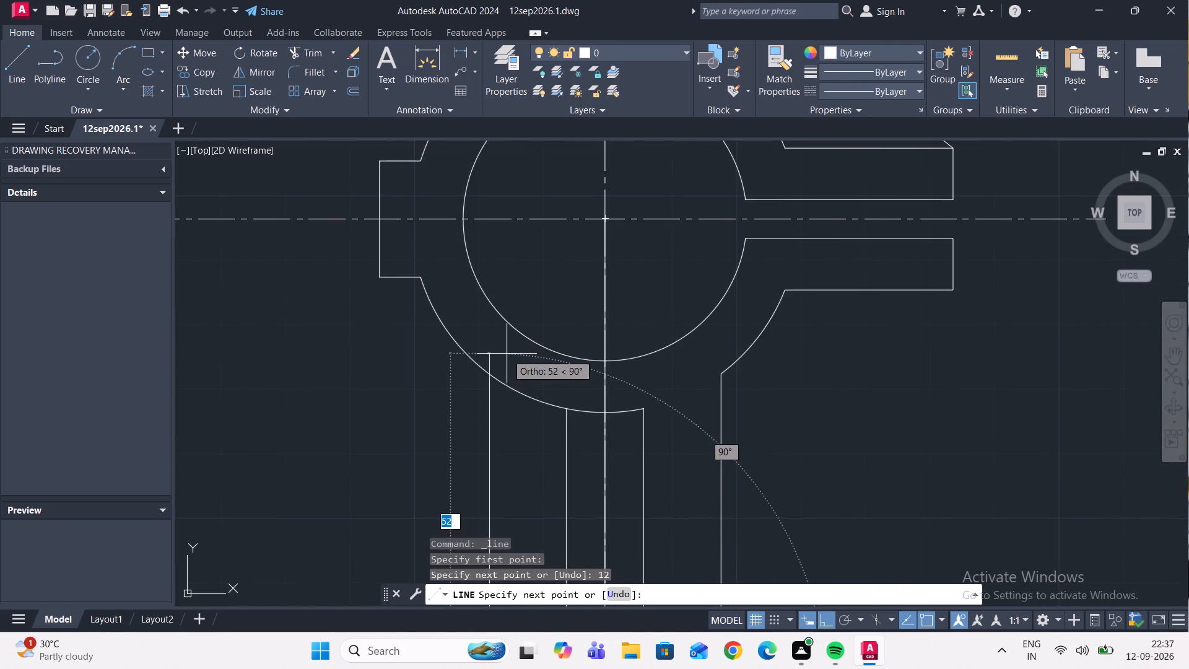
{"action": "left_click", "coordinate": [502, 354]}
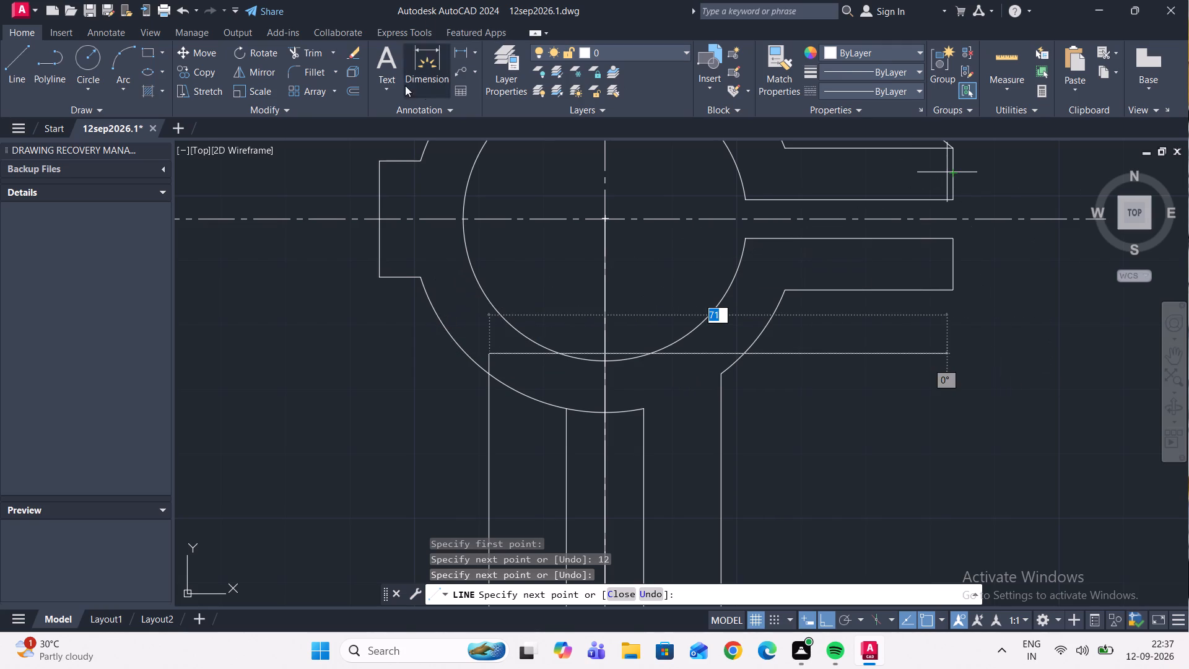
Trim the left outer stem line above the ring's outer arc and remove the arc segment between both left-hand stem lines.
{"action": "left_click", "coordinate": [320, 48]}
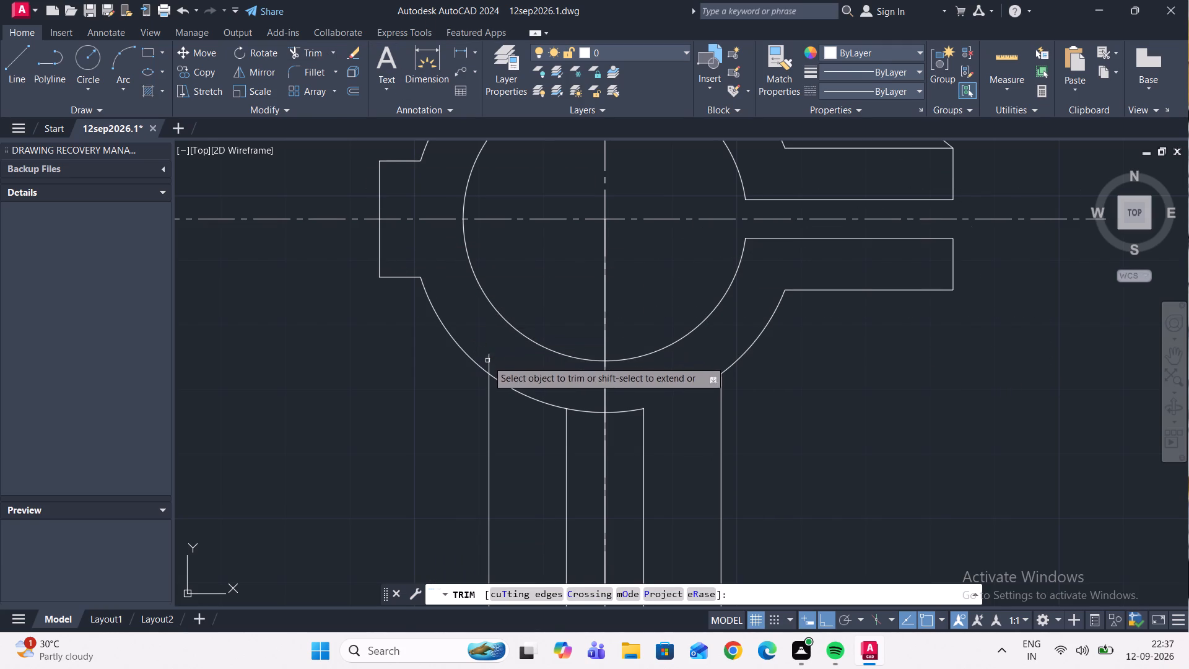
{"action": "left_click", "coordinate": [489, 362]}
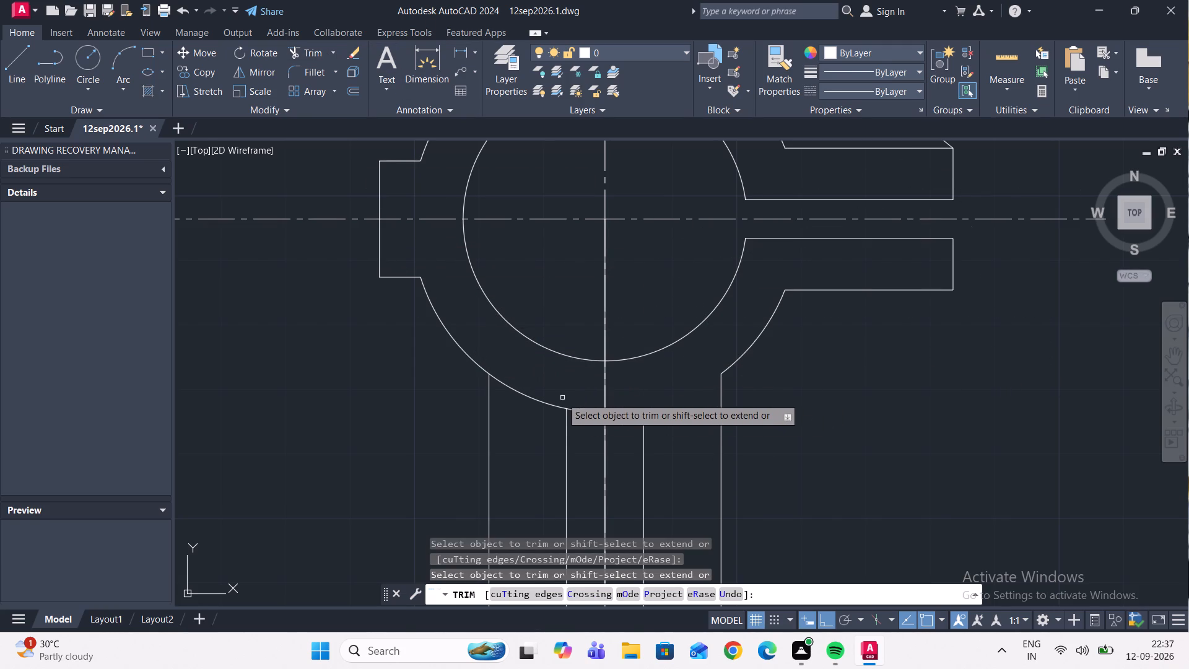
{"action": "left_click", "coordinate": [541, 401]}
Trim away the solid construction line lying over the vertical centreline, from inside the ring down to the stem's bottom edge.
{"action": "scroll", "coordinate": [547, 383], "scroll_direction": "down", "scroll_amount": 1}
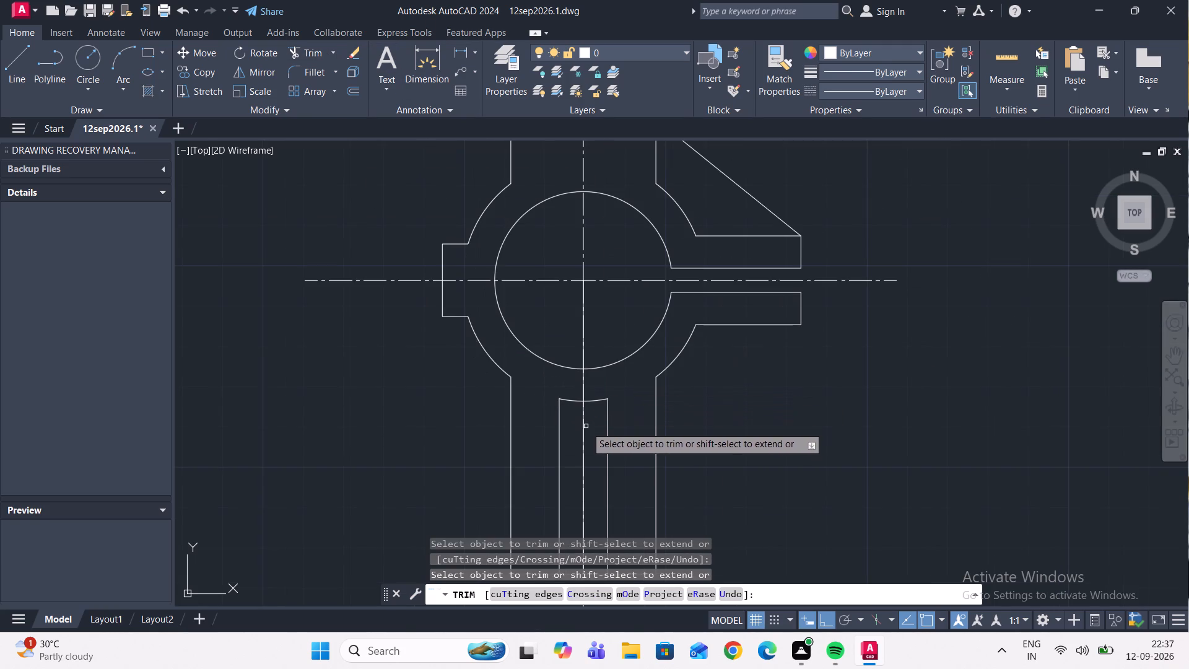
{"action": "left_click", "coordinate": [583, 422]}
{"action": "left_click", "coordinate": [583, 391]}
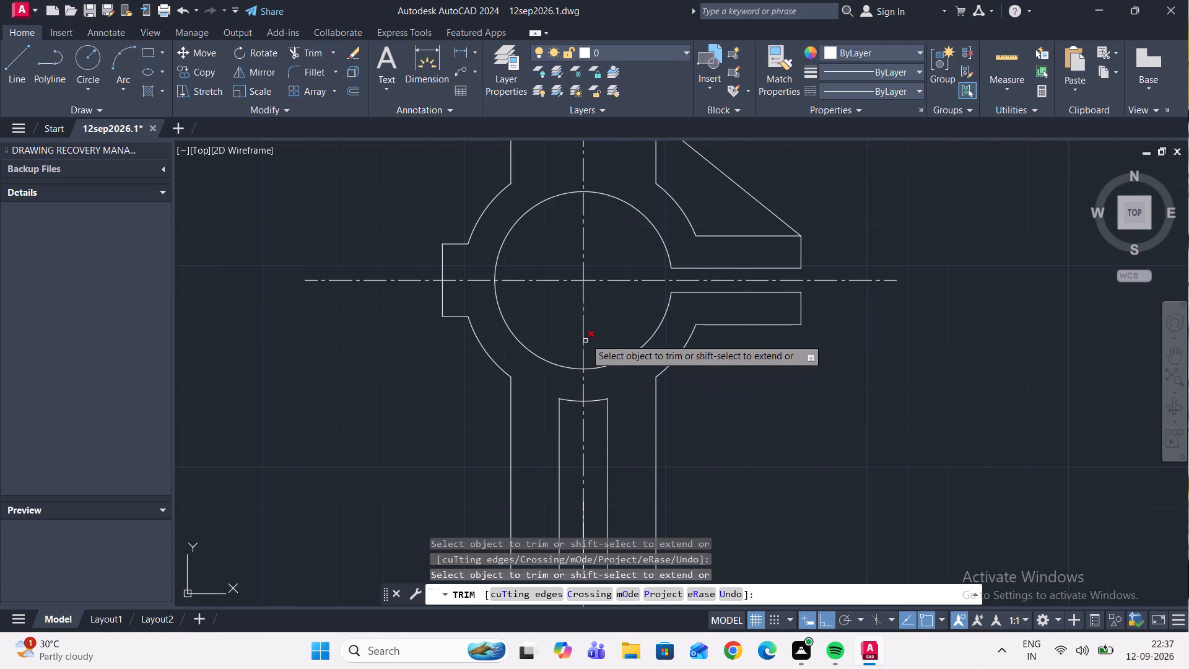
{"action": "left_click", "coordinate": [585, 336]}
{"action": "scroll", "coordinate": [584, 395], "scroll_direction": "down", "scroll_amount": 2}
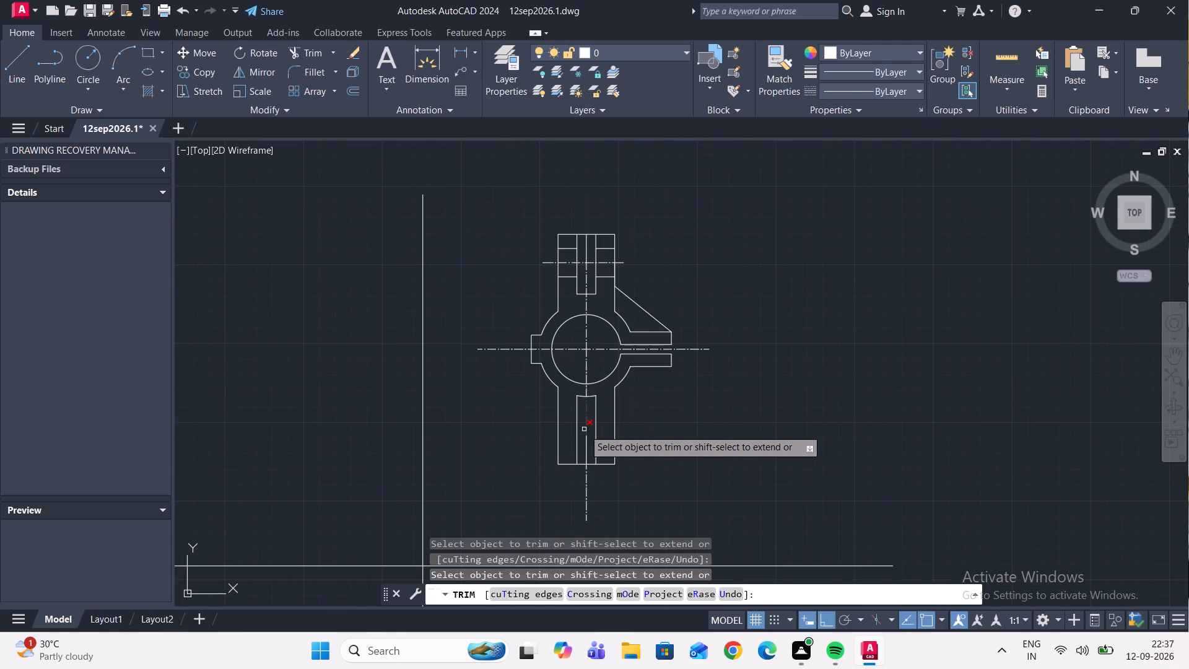
{"action": "left_click", "coordinate": [587, 449]}
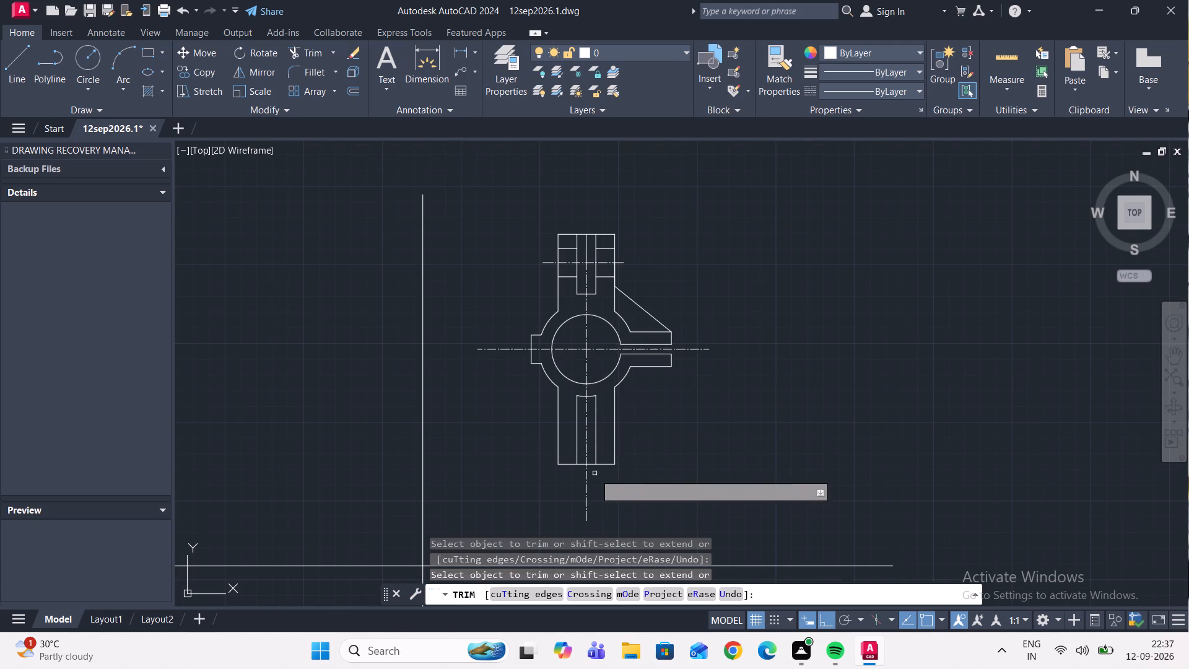
Trim the stem's bottom edge between the two inner lines to open the slot between the legs.
{"action": "scroll", "coordinate": [590, 465], "scroll_direction": "up", "scroll_amount": 2}
{"action": "left_click", "coordinate": [590, 462]}
{"action": "left_click", "coordinate": [569, 464]}
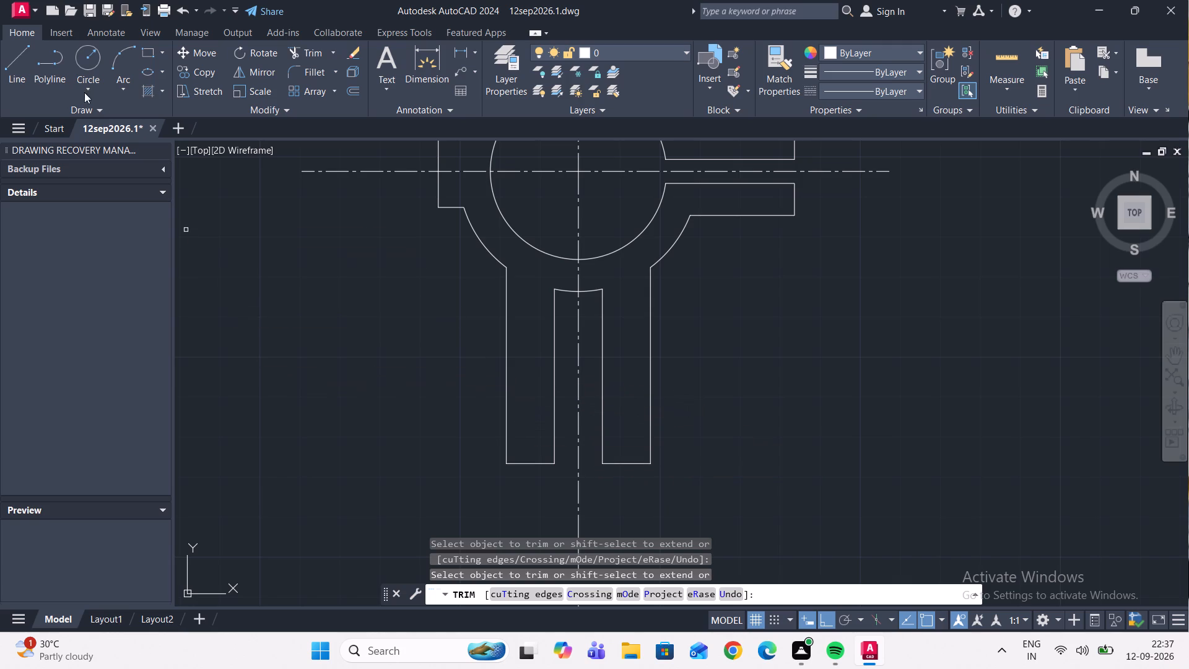
Draw a line 55 units straight down from the ring's centre, continuing horizontally right past the stem's outer edge.
{"action": "left_click", "coordinate": [16, 57]}
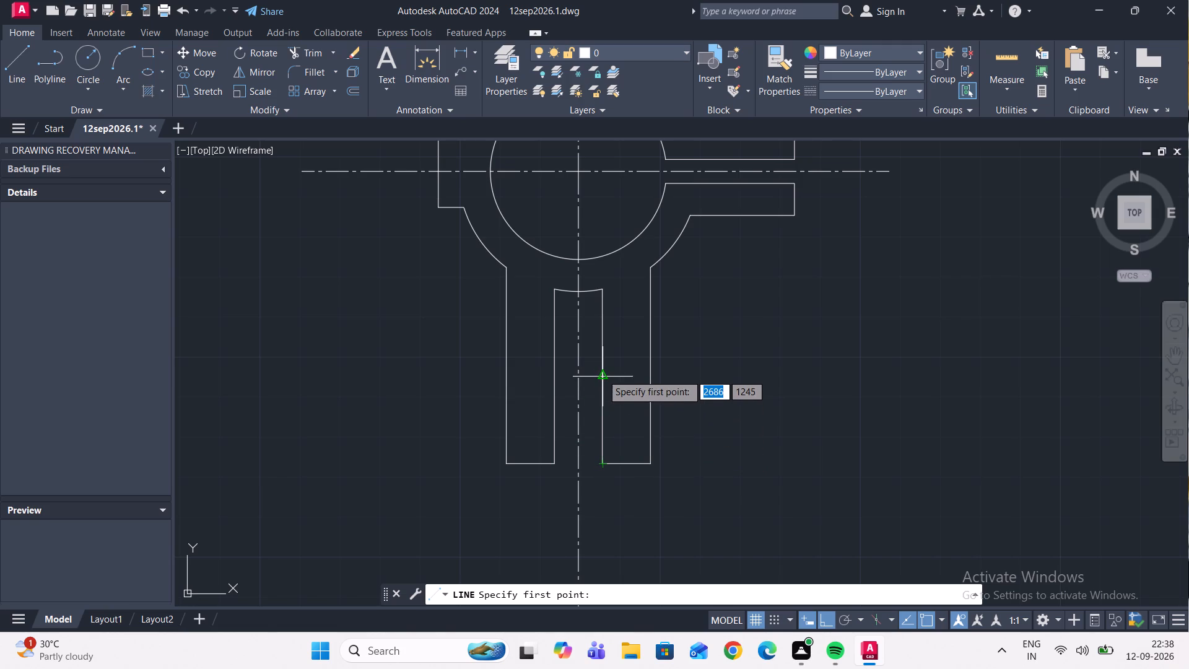
{"action": "scroll", "coordinate": [558, 382], "scroll_direction": "down", "scroll_amount": 2}
{"action": "scroll", "coordinate": [562, 385], "scroll_direction": "up", "scroll_amount": 1}
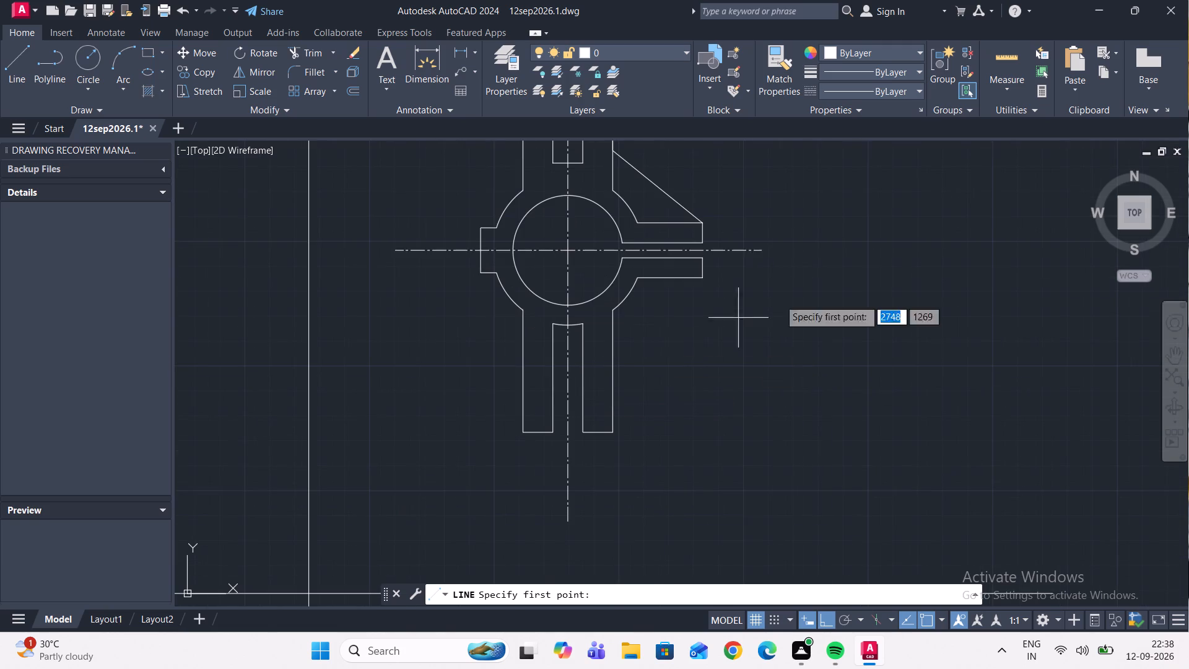
{"action": "left_click", "coordinate": [27, 69]}
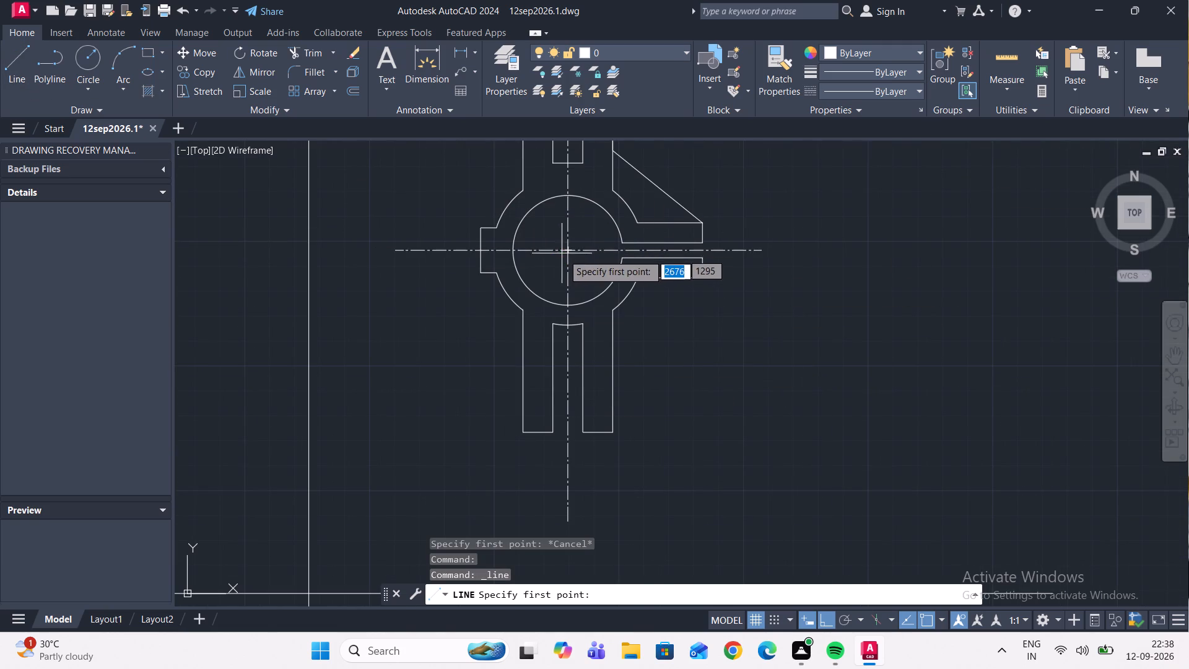
{"action": "left_click", "coordinate": [567, 247]}
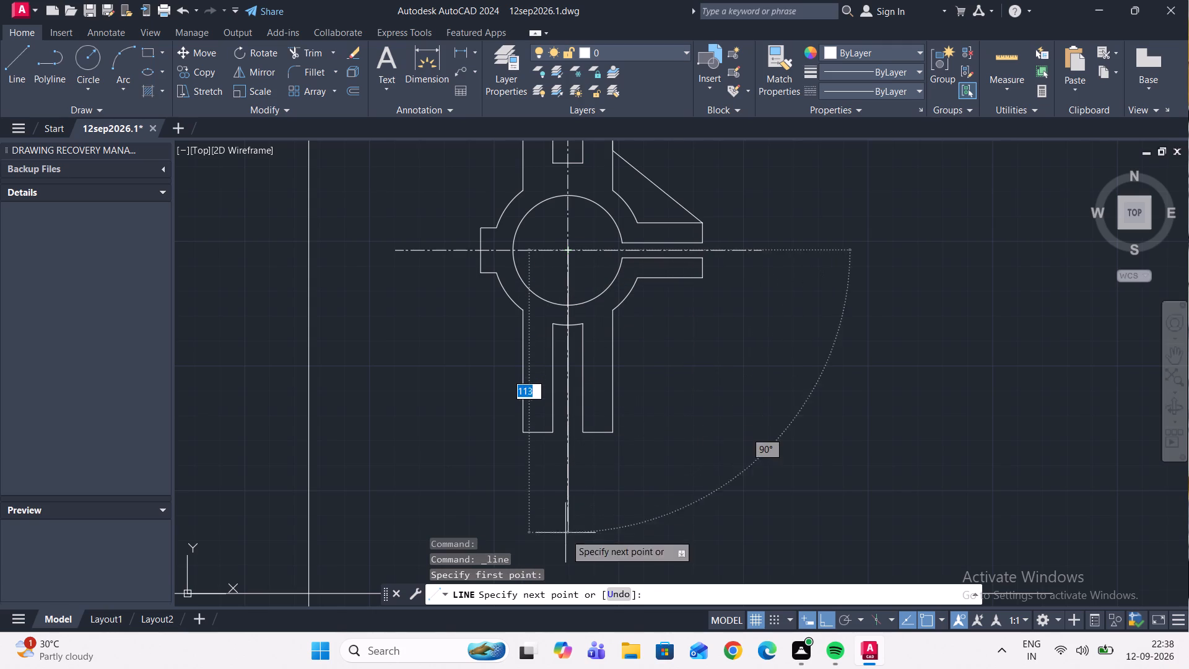
{"action": "scroll", "coordinate": [560, 577], "scroll_direction": "up", "scroll_amount": 2}
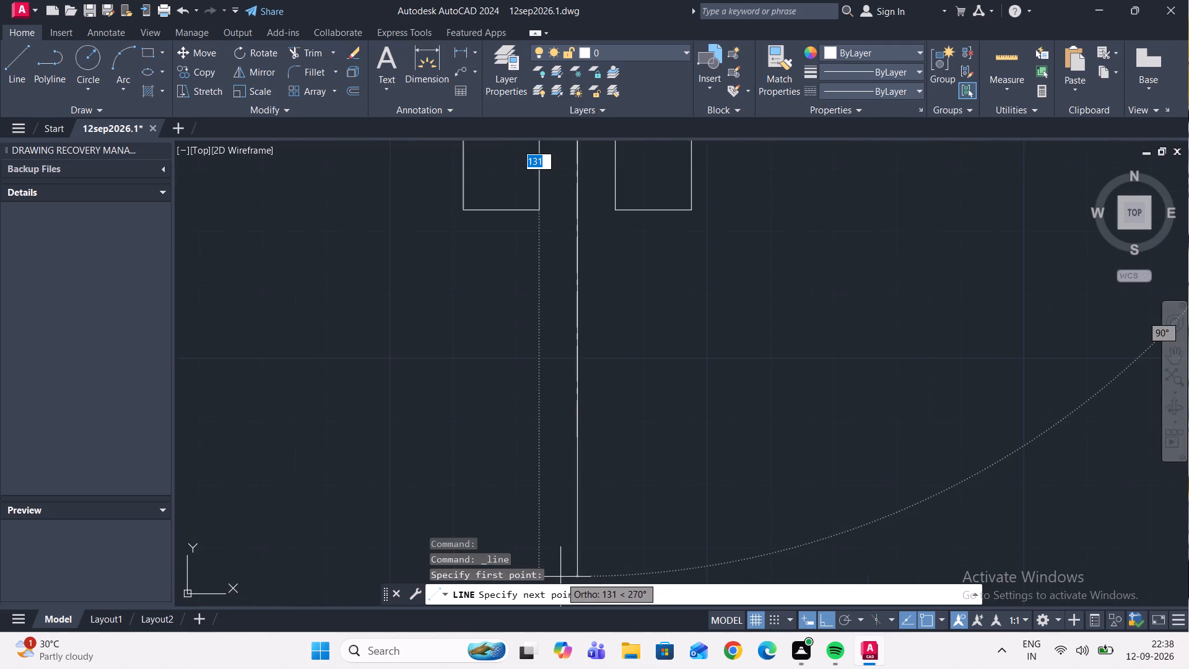
{"action": "scroll", "coordinate": [560, 574], "scroll_direction": "down", "scroll_amount": 1}
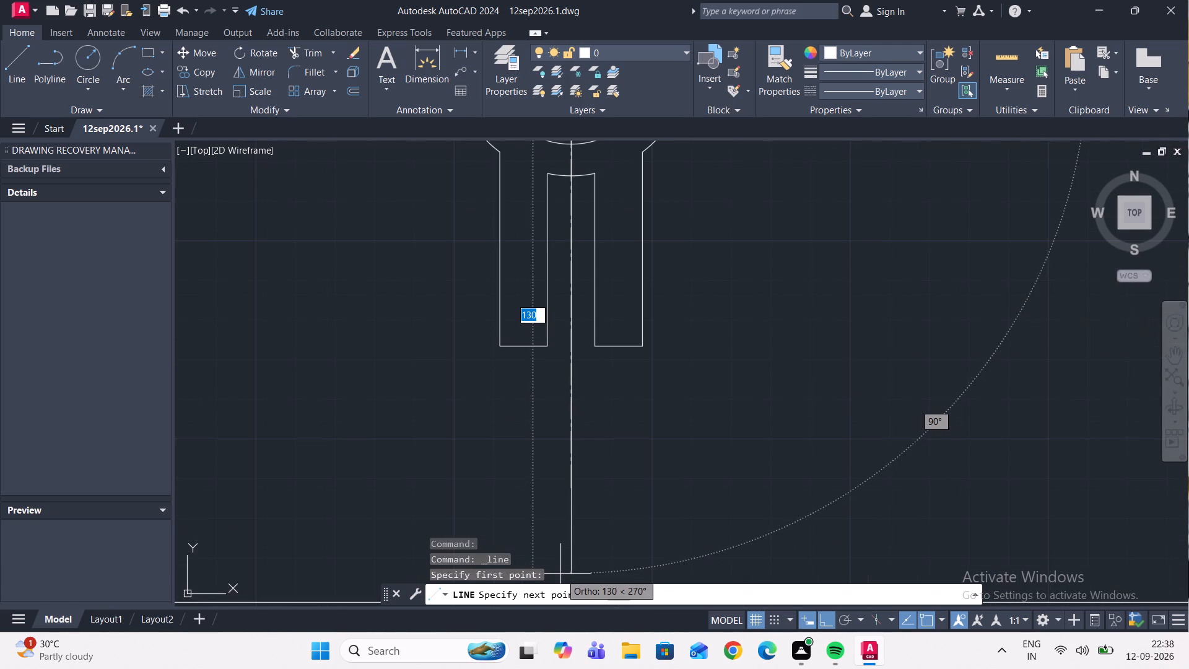
{"action": "type", "text": "55"}
{"action": "key", "text": "Return"}
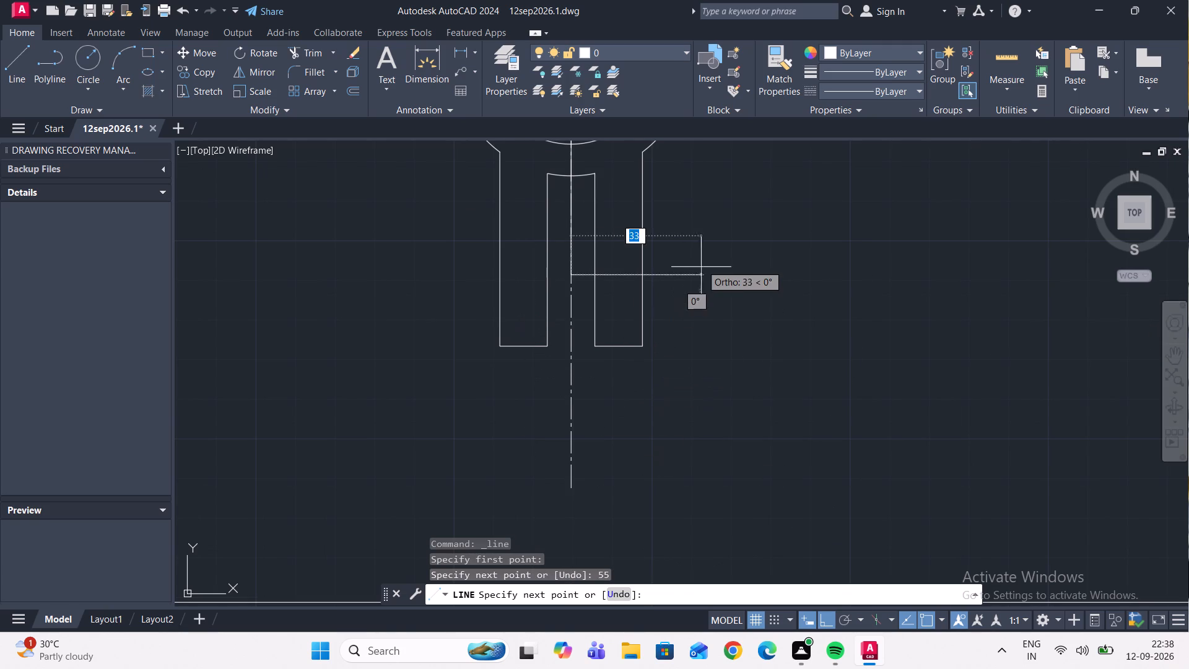
{"action": "scroll", "coordinate": [686, 254], "scroll_direction": "up", "scroll_amount": 1}
{"action": "left_click", "coordinate": [668, 257]}
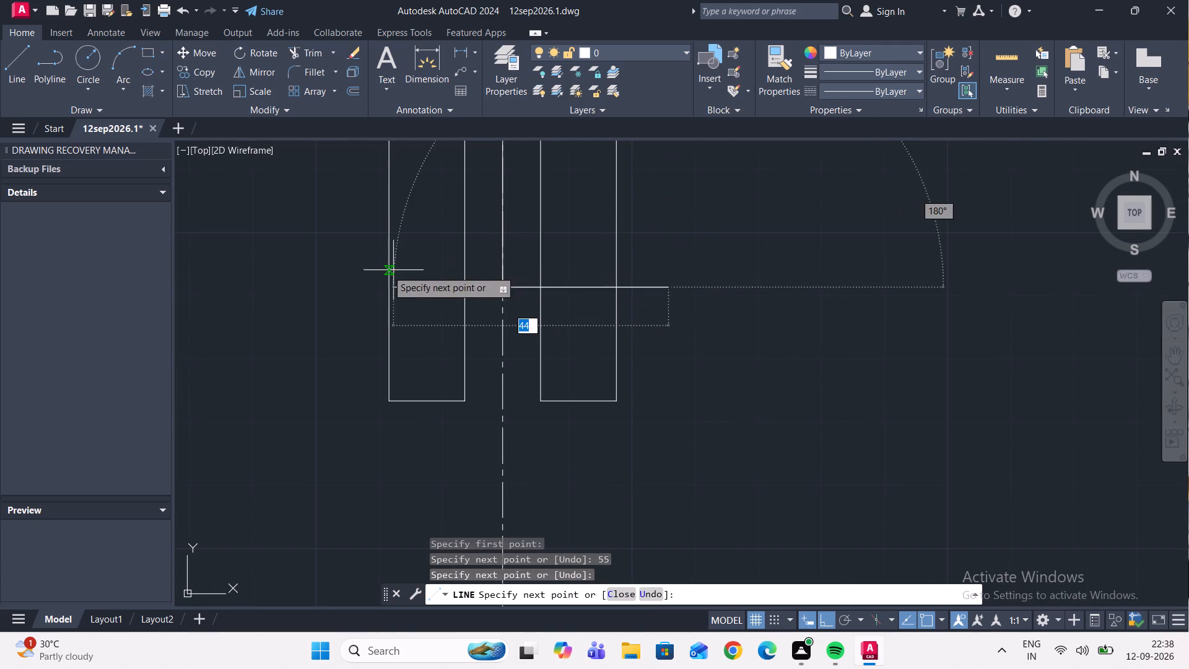
{"action": "key", "text": "Escape"}
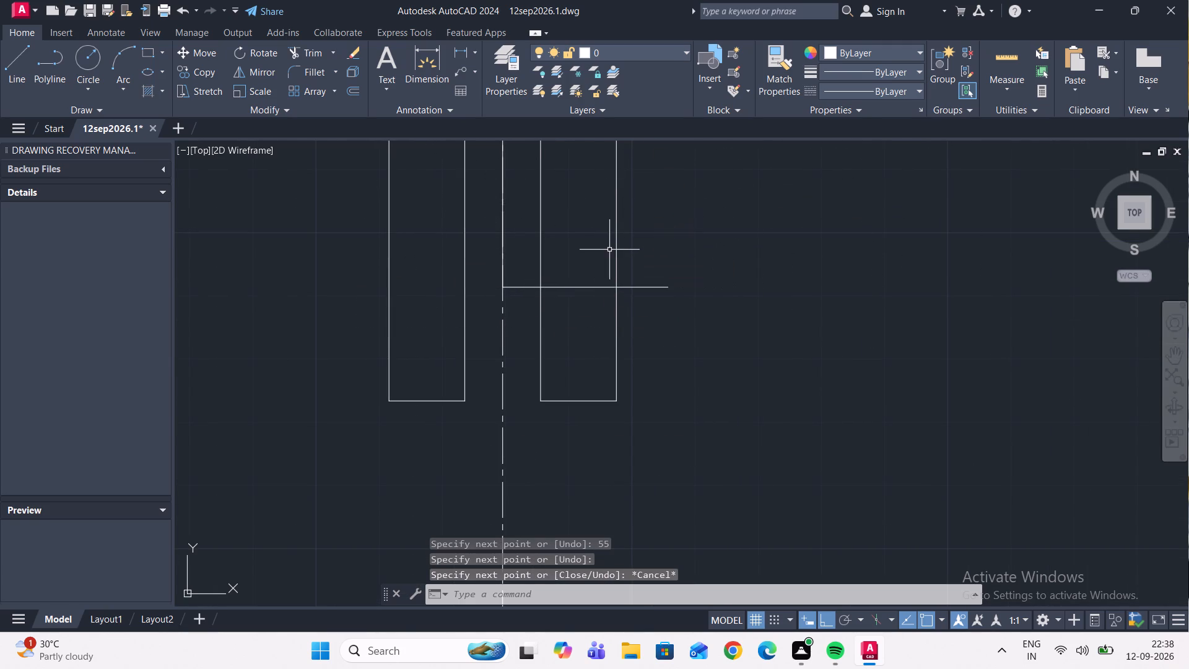
Draw a horizontal line from the lower end of the 55-unit line leftwards past the stem's left outer edge.
{"action": "key", "text": "space"}
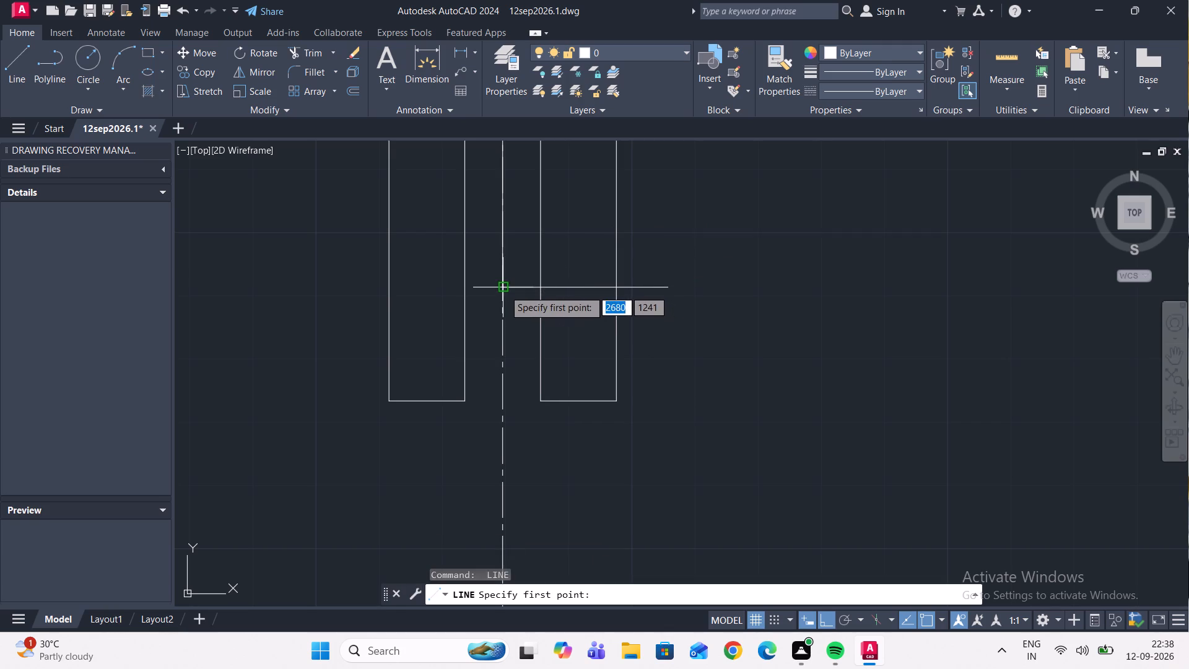
{"action": "left_click", "coordinate": [504, 288]}
{"action": "left_click", "coordinate": [320, 296]}
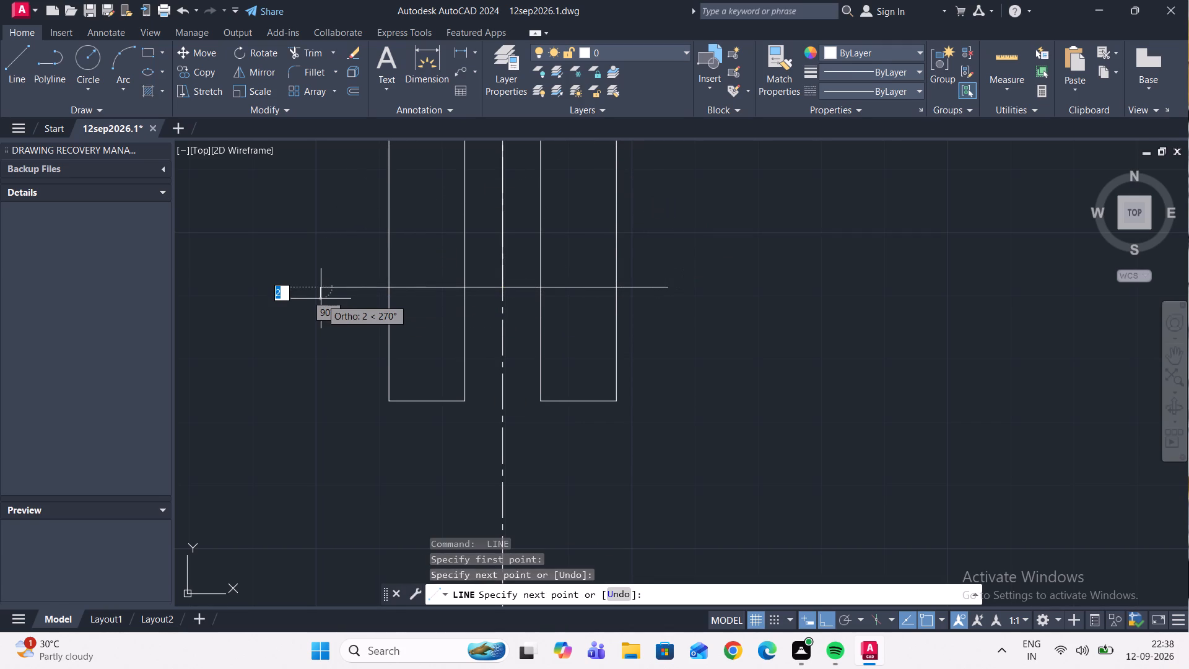
{"action": "key", "text": "Escape"}
Erase the 55-unit vertical construction line running down from the ring's centre.
{"action": "scroll", "coordinate": [295, 260], "scroll_direction": "down", "scroll_amount": 2}
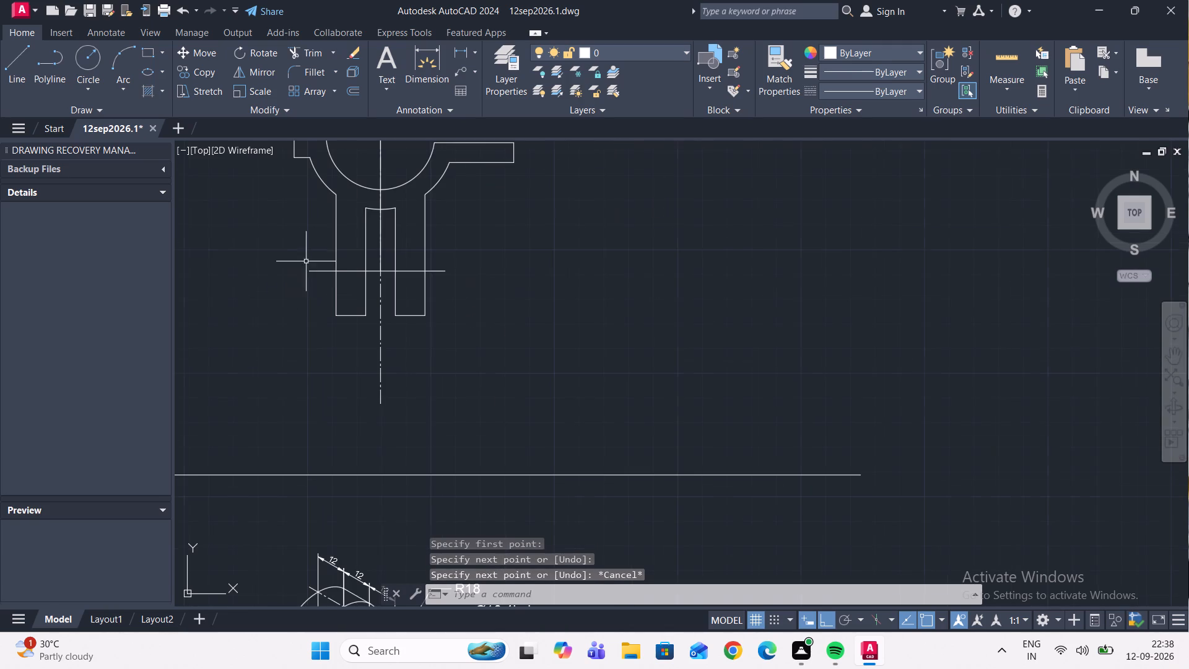
{"action": "scroll", "coordinate": [380, 216], "scroll_direction": "up", "scroll_amount": 1}
{"action": "left_click", "coordinate": [380, 247]}
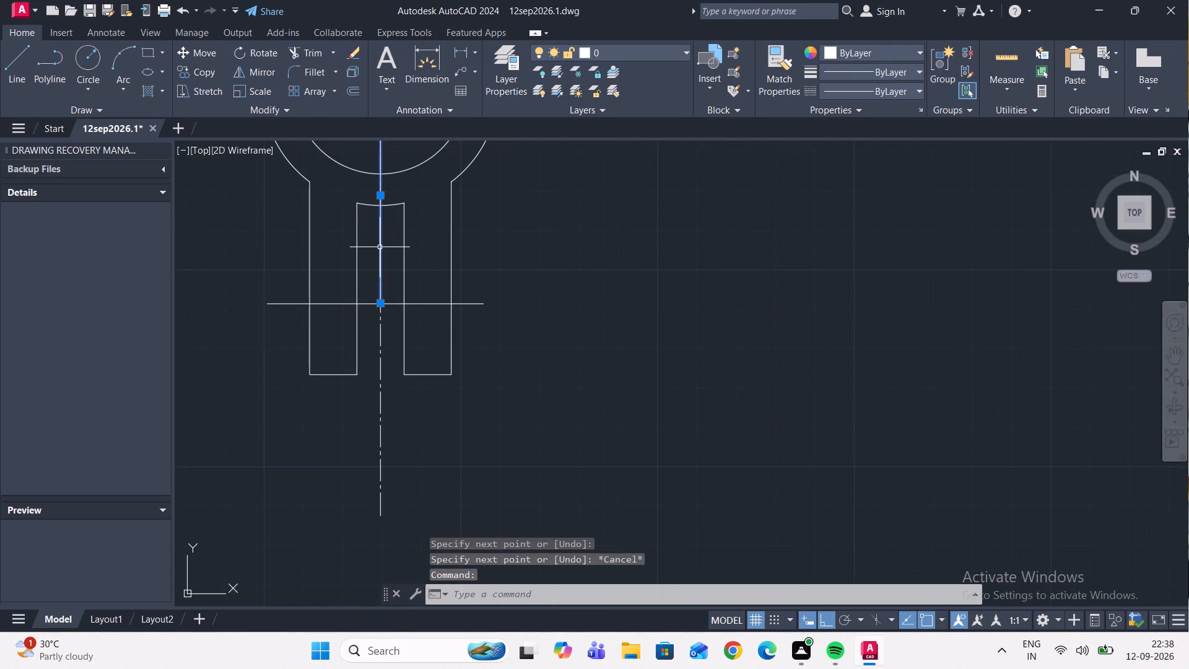
{"action": "key", "text": "Delete"}
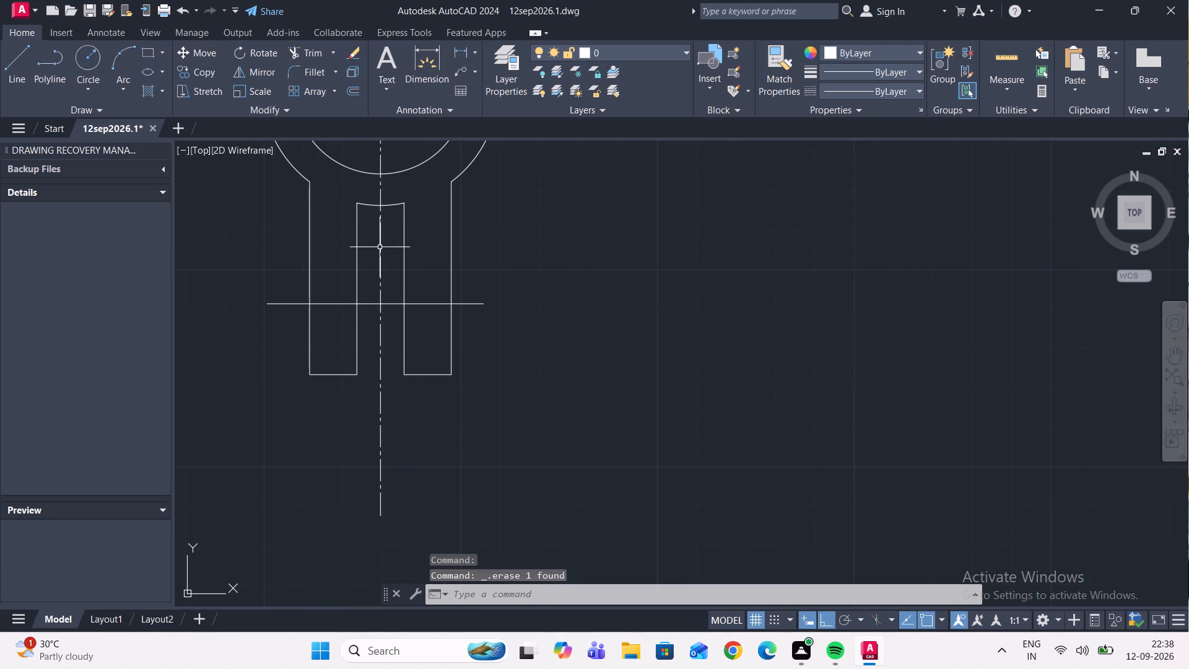
Match the properties of the ring's horizontal centreline onto both halves of the horizontal line across the stem legs.
{"action": "scroll", "coordinate": [378, 250], "scroll_direction": "down", "scroll_amount": 2}
{"action": "middle_click_drag", "start_coordinate": [394, 268], "coordinate": [414, 320]}
{"action": "scroll", "coordinate": [414, 316], "scroll_direction": "up", "scroll_amount": 1}
{"action": "scroll", "coordinate": [418, 332], "scroll_direction": "down", "scroll_amount": 1}
{"action": "middle_click_drag", "start_coordinate": [422, 344], "coordinate": [424, 350]}
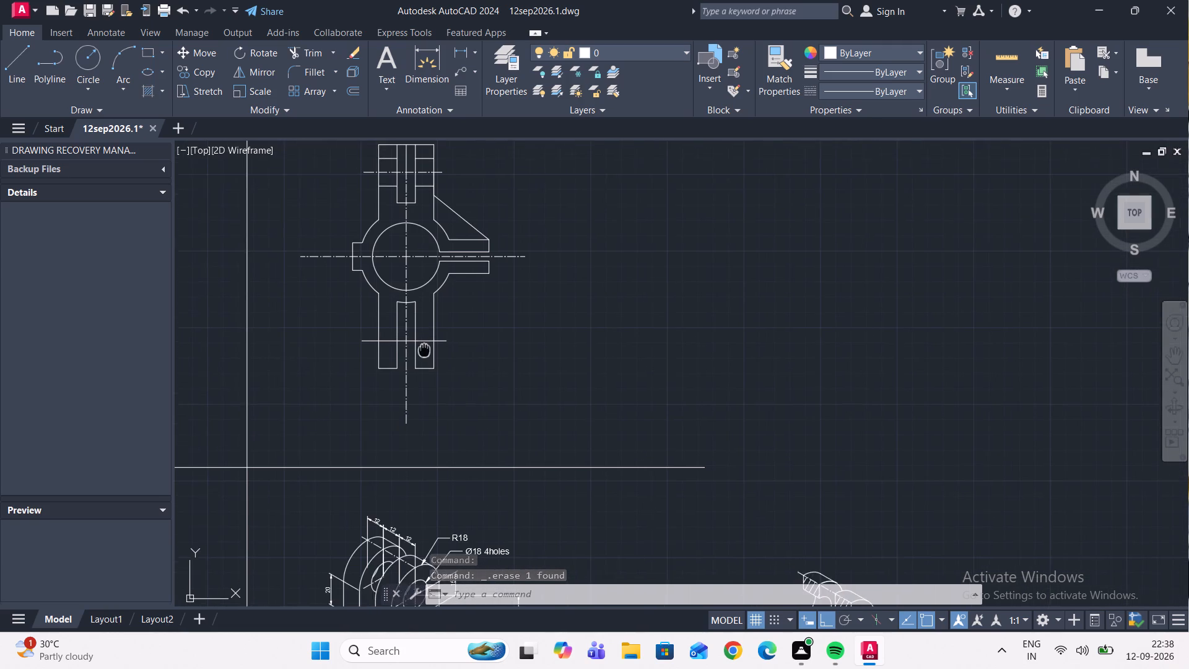
{"action": "middle_click_drag", "start_coordinate": [424, 350], "coordinate": [427, 354]}
{"action": "scroll", "coordinate": [389, 282], "scroll_direction": "up", "scroll_amount": 1}
{"action": "left_click", "coordinate": [299, 55]}
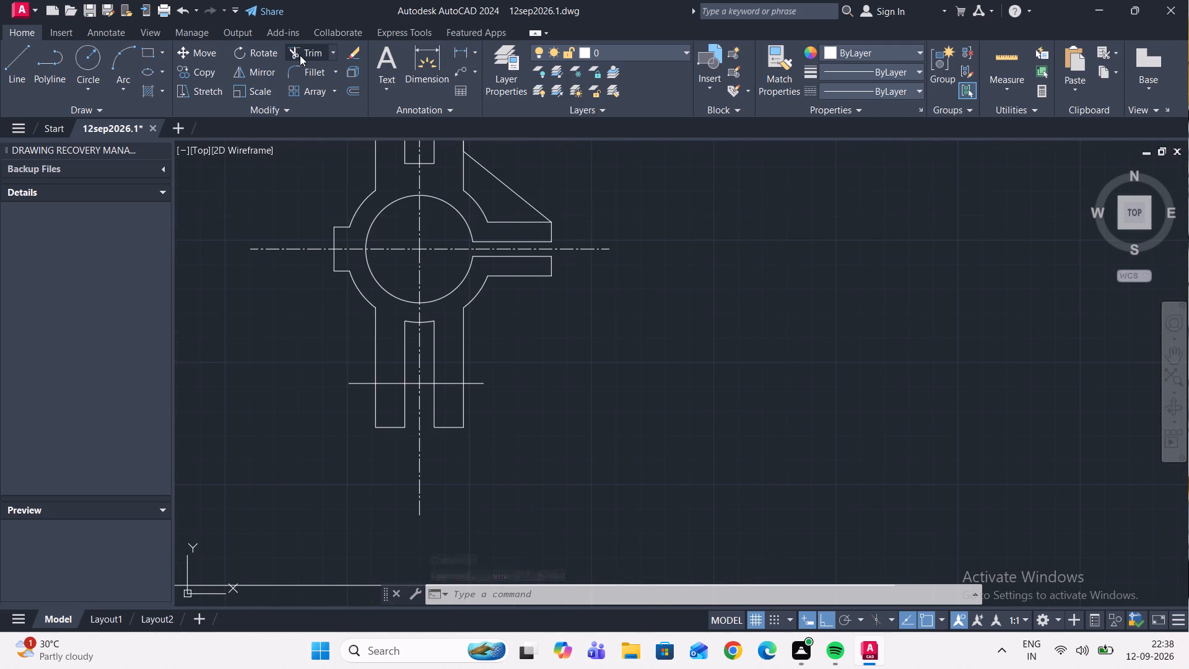
{"action": "left_click", "coordinate": [786, 84]}
{"action": "left_click", "coordinate": [433, 247]}
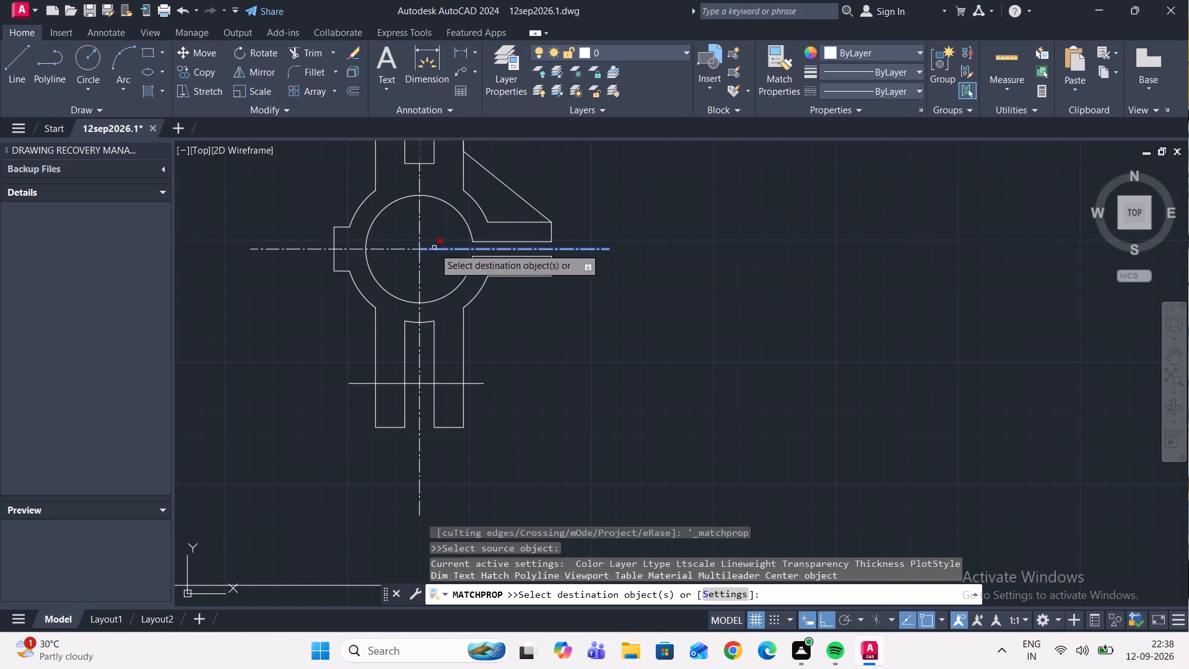
{"action": "left_click", "coordinate": [412, 382]}
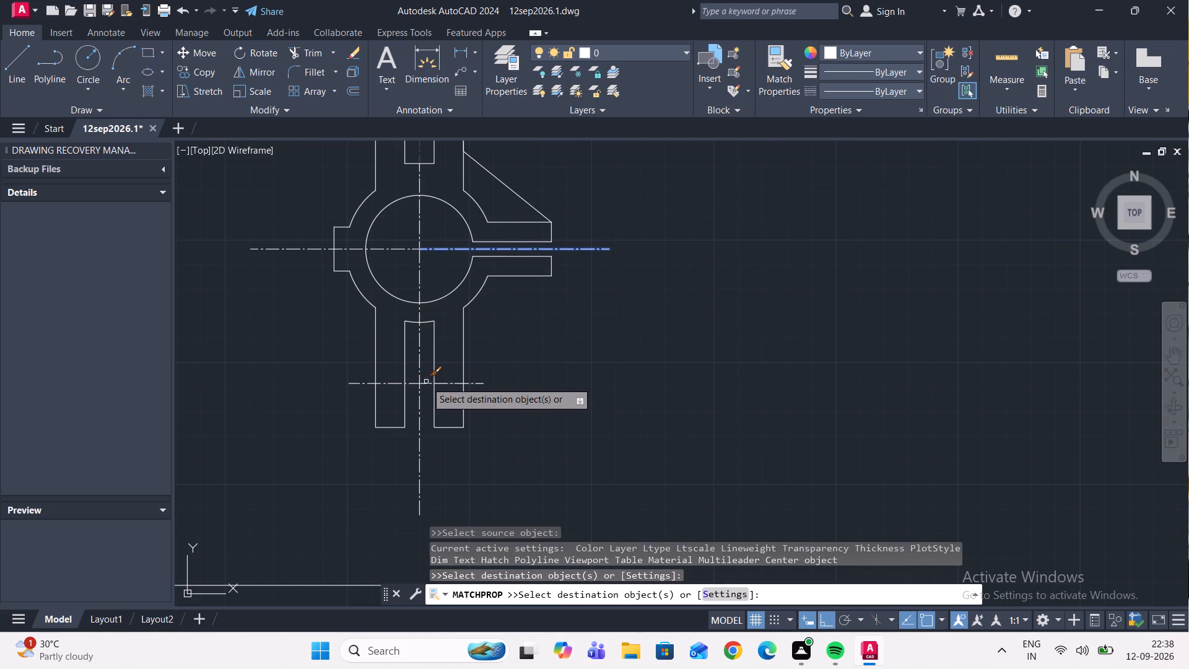
{"action": "left_click", "coordinate": [427, 382]}
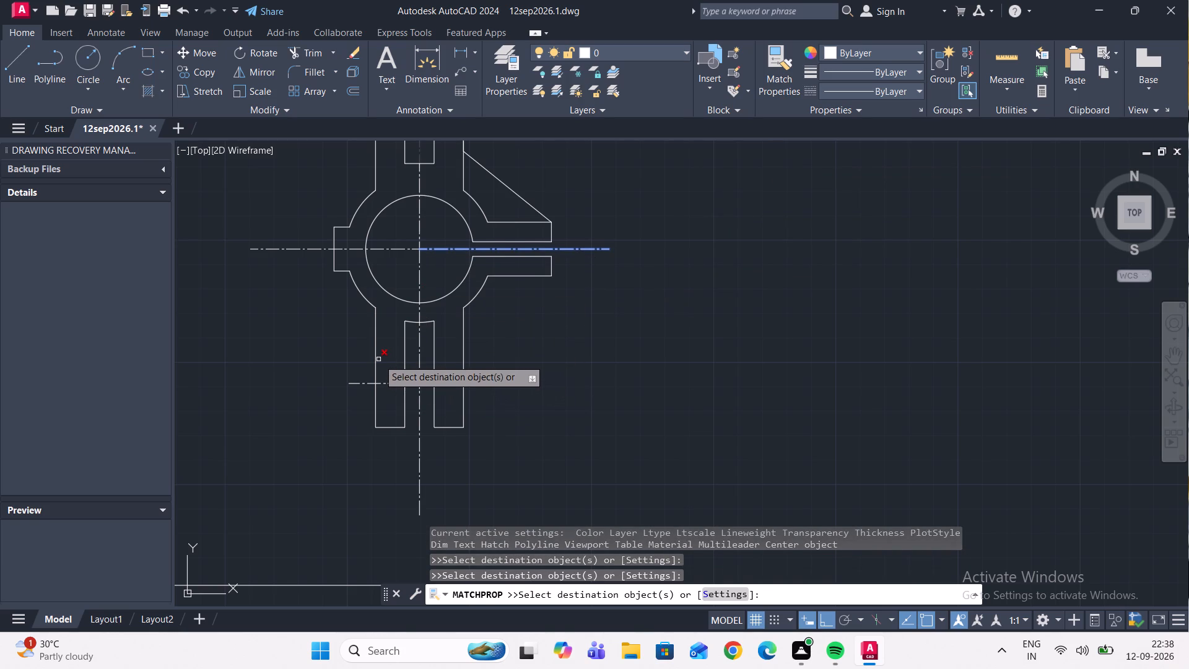
{"action": "key", "text": "Escape"}
{"action": "scroll", "coordinate": [398, 372], "scroll_direction": "down", "scroll_amount": 1}
{"action": "scroll", "coordinate": [399, 339], "scroll_direction": "up", "scroll_amount": 1}
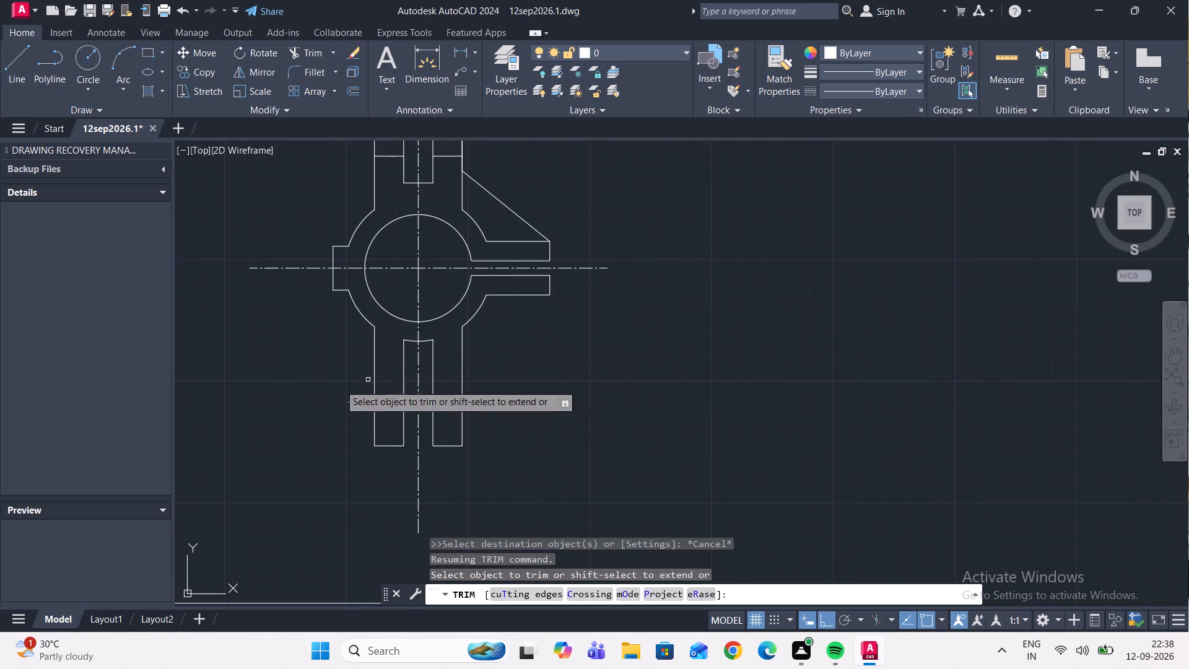
Draw a horizontal line across the left leg along the hole centreline, from its inner edge to its outer edge.
{"action": "left_click", "coordinate": [22, 82]}
{"action": "scroll", "coordinate": [409, 380], "scroll_direction": "up", "scroll_amount": 2}
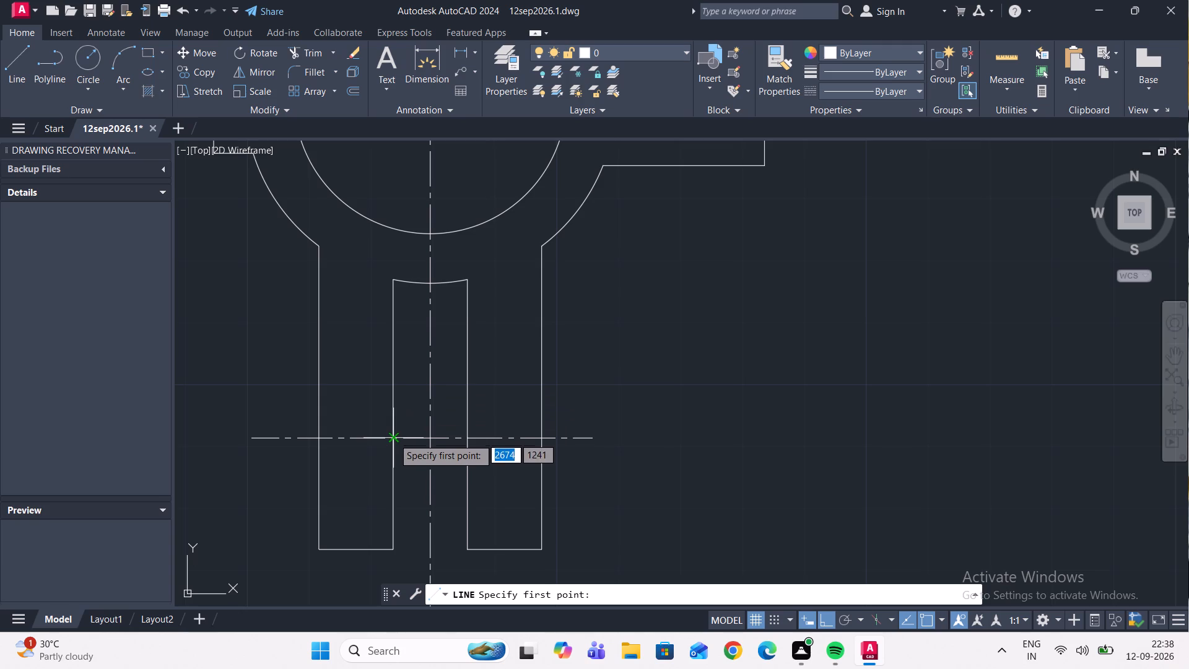
{"action": "left_click", "coordinate": [393, 440]}
{"action": "left_click", "coordinate": [319, 440]}
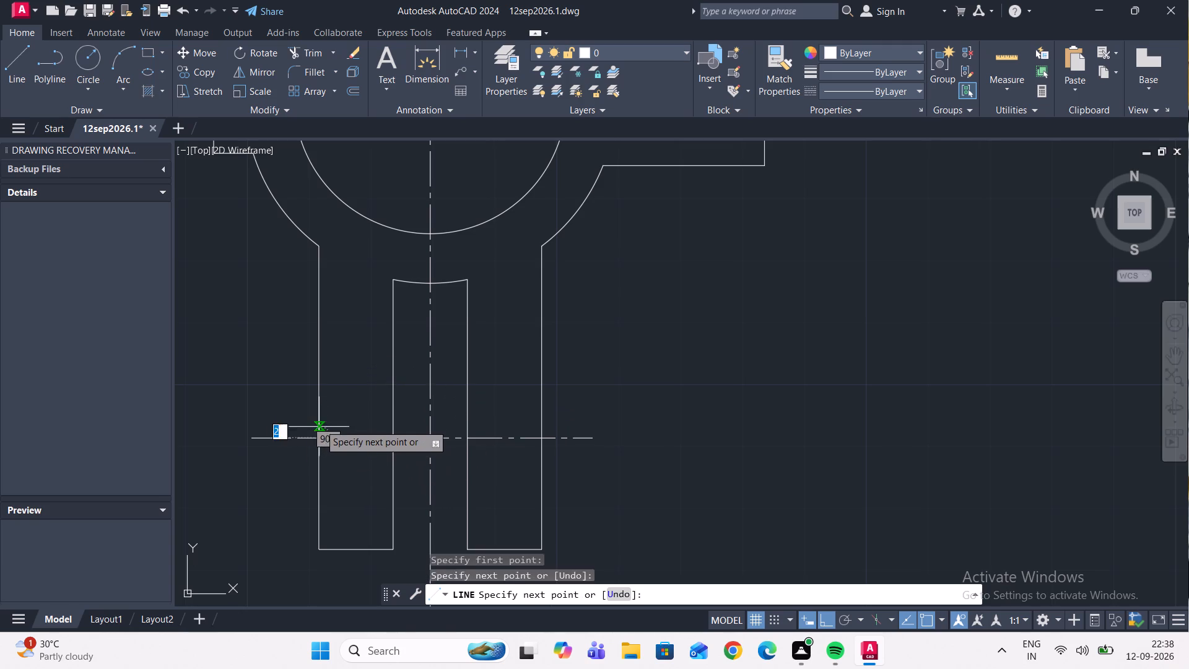
{"action": "key", "text": "Escape"}
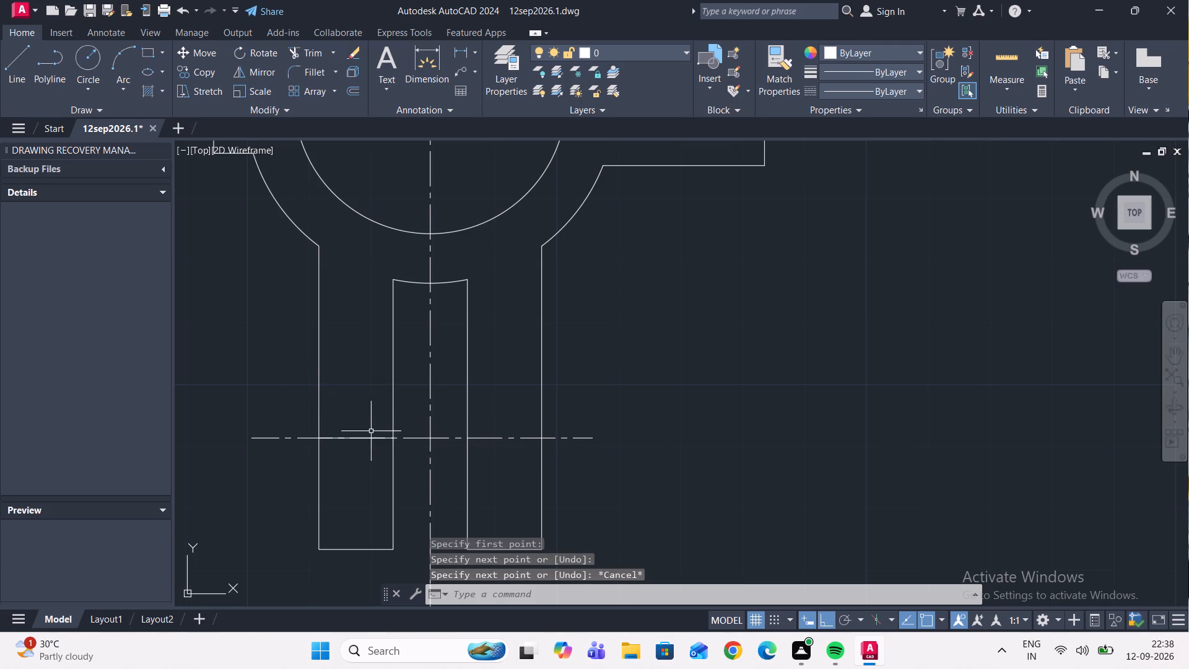
Copy the horizontal line across the left leg 9 units above and 9 units below the hole centreline.
{"action": "left_click", "coordinate": [360, 438]}
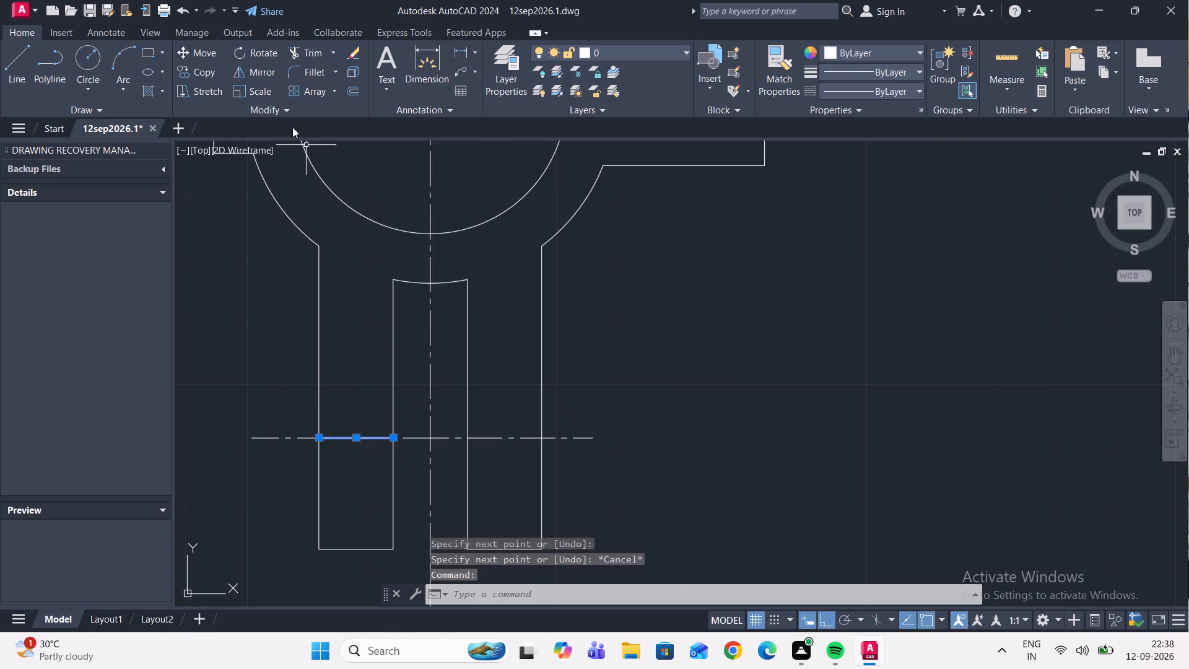
{"action": "left_click", "coordinate": [206, 76]}
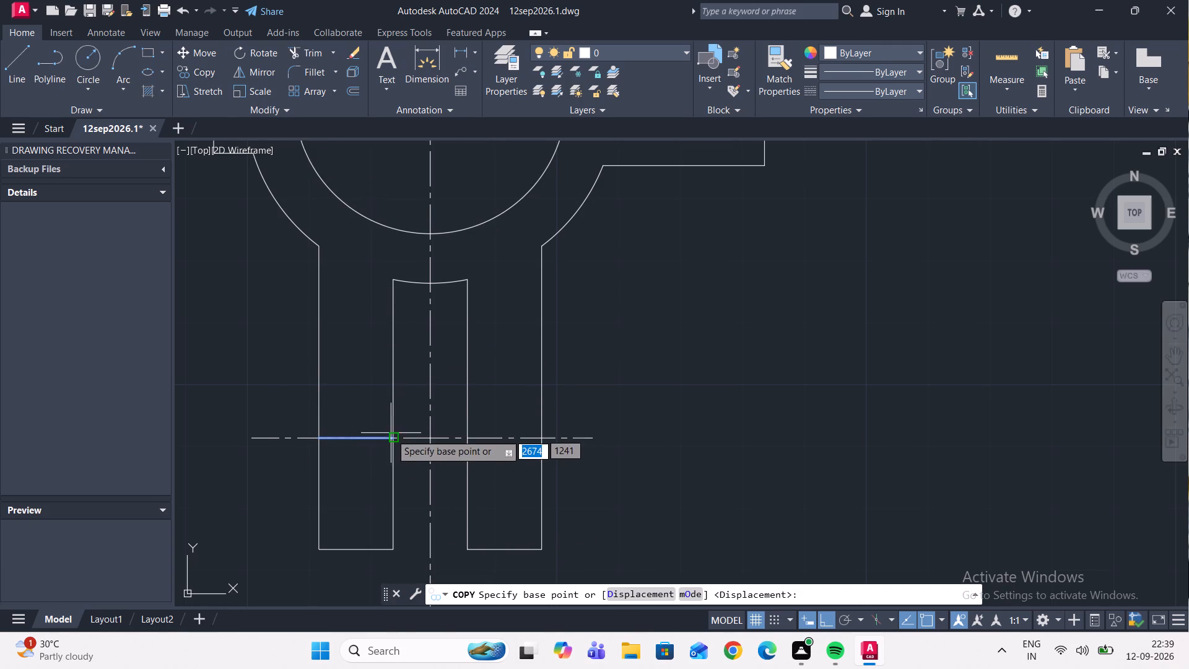
{"action": "left_click", "coordinate": [391, 437]}
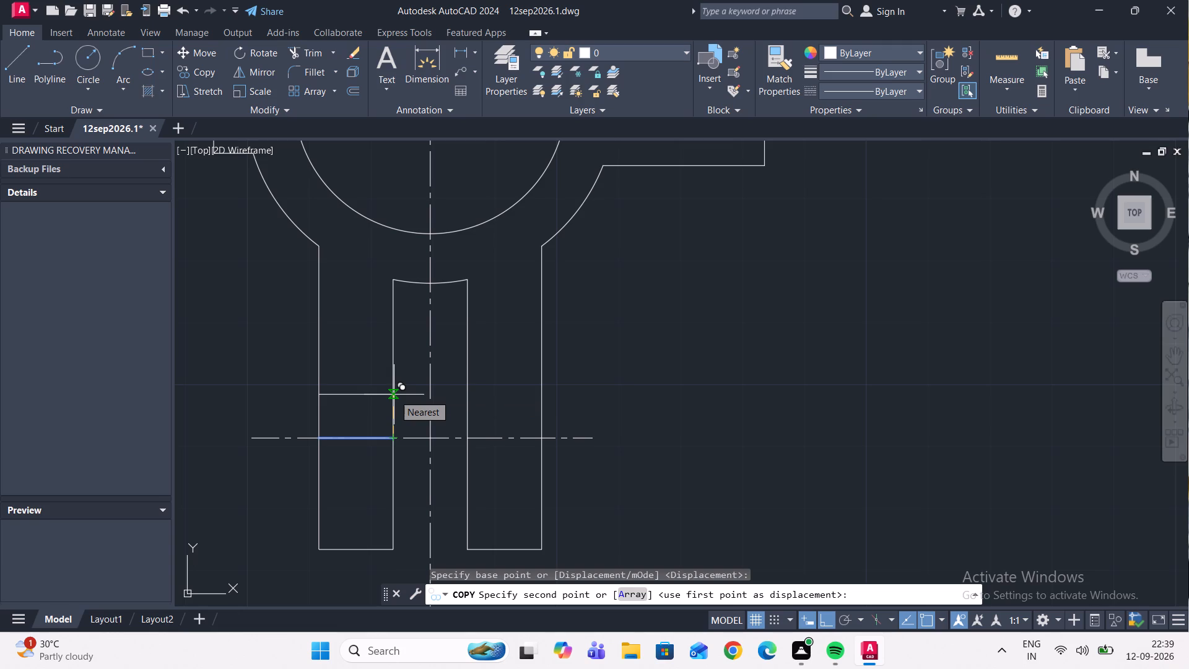
{"action": "key", "text": "9"}
{"action": "key", "text": "Return"}
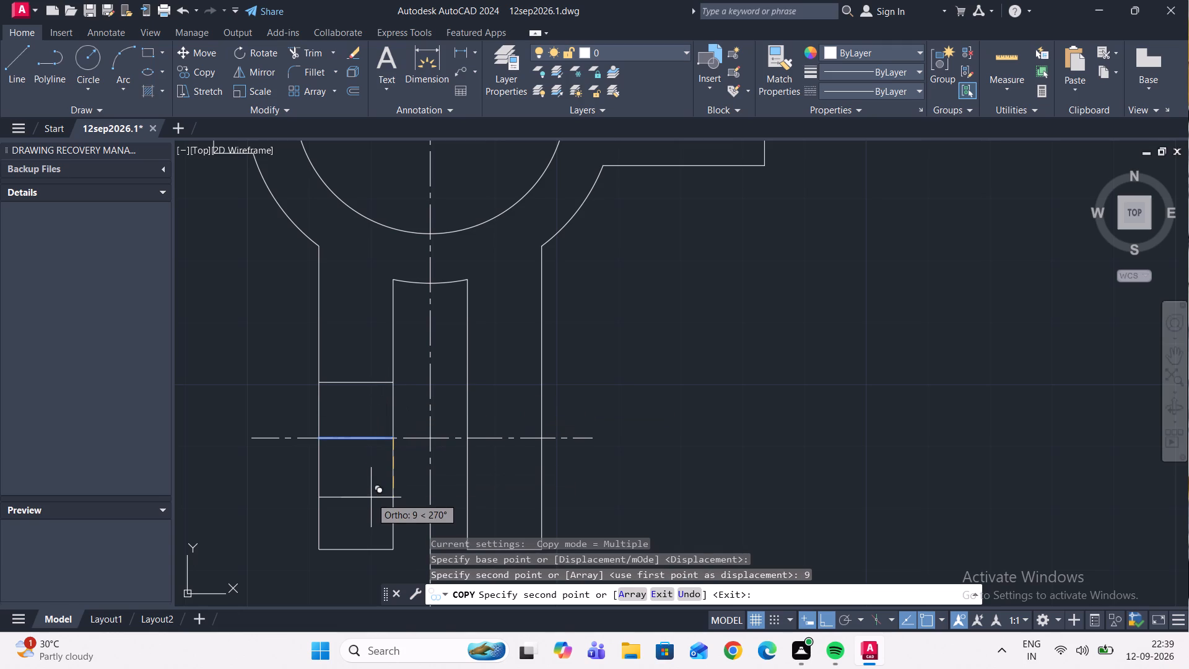
{"action": "key", "text": "9"}
{"action": "key", "text": "Return"}
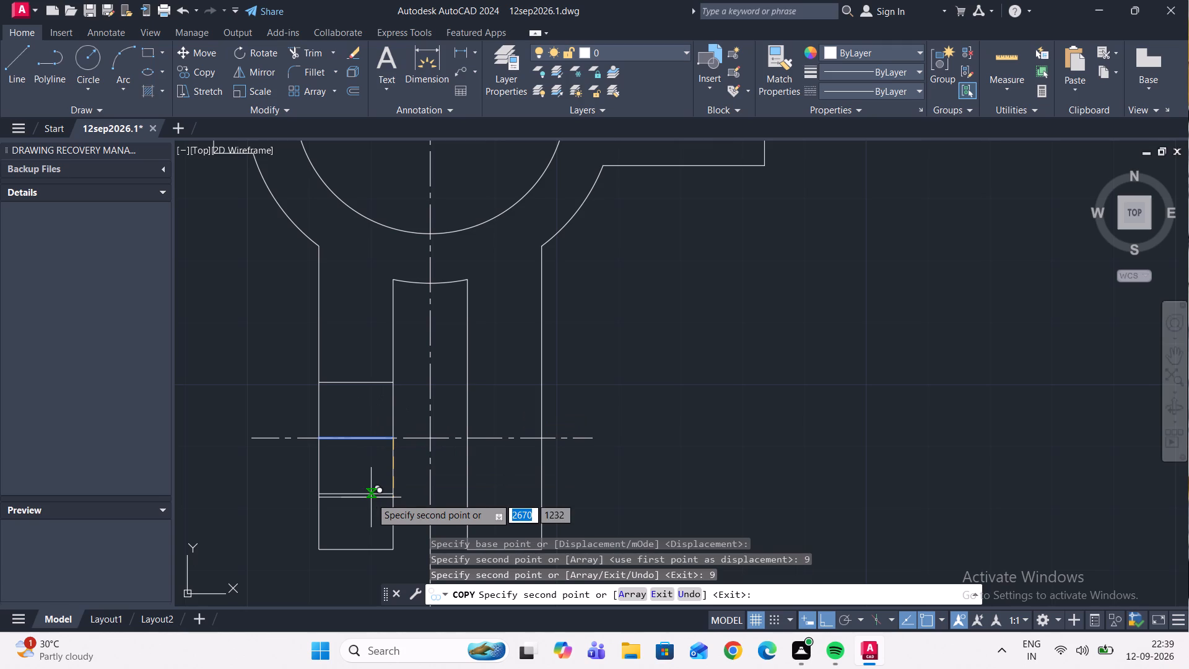
Erase the middle line across the lower left leg that lies on the hole centreline.
{"action": "key", "text": "Escape"}
{"action": "left_click", "coordinate": [362, 436]}
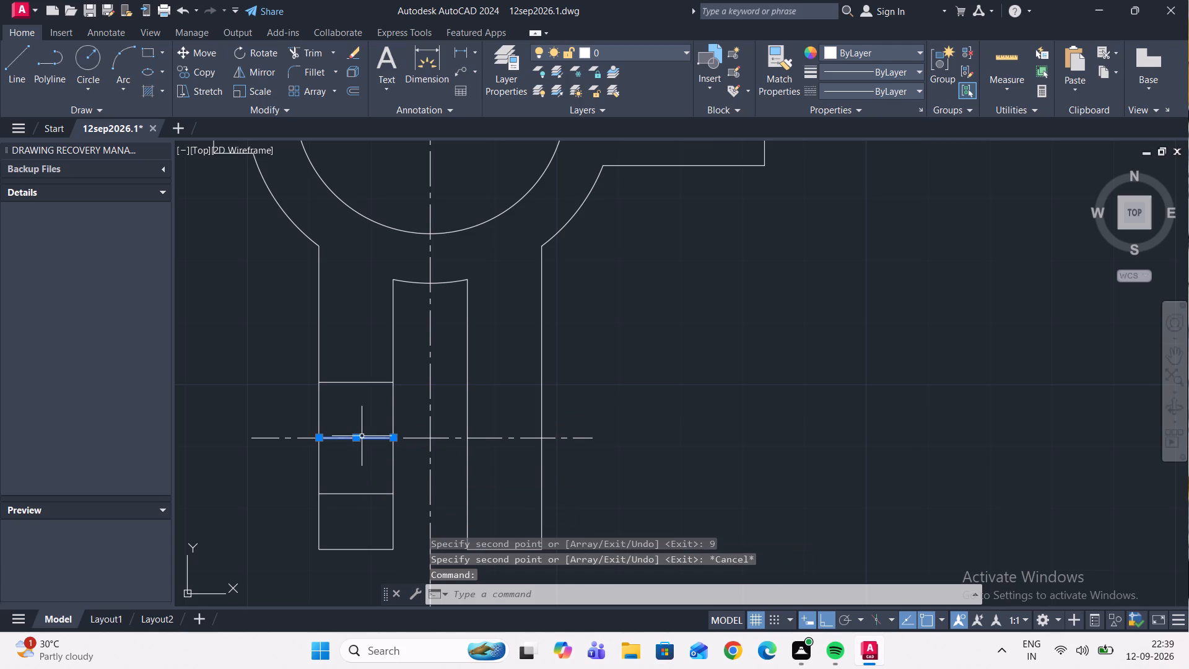
{"action": "key", "text": "Delete"}
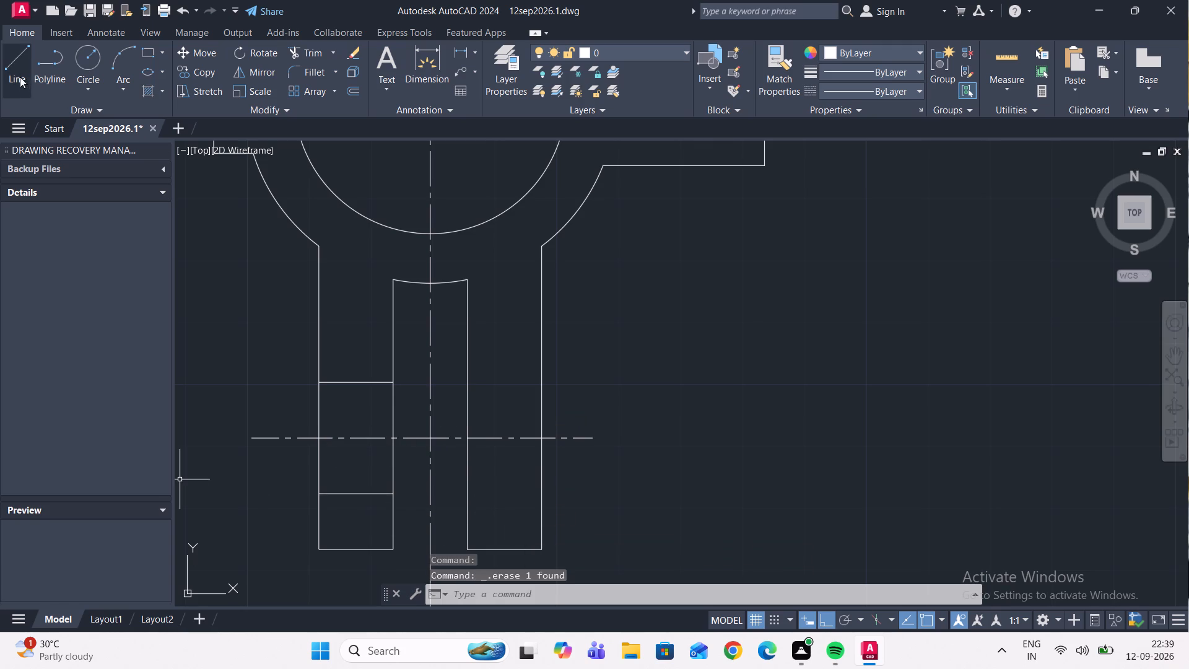
Draw a horizontal line across the lower right leg along the hole centreline, from its outer edge to its inner edge.
{"action": "left_click", "coordinate": [20, 77]}
{"action": "left_click", "coordinate": [545, 439]}
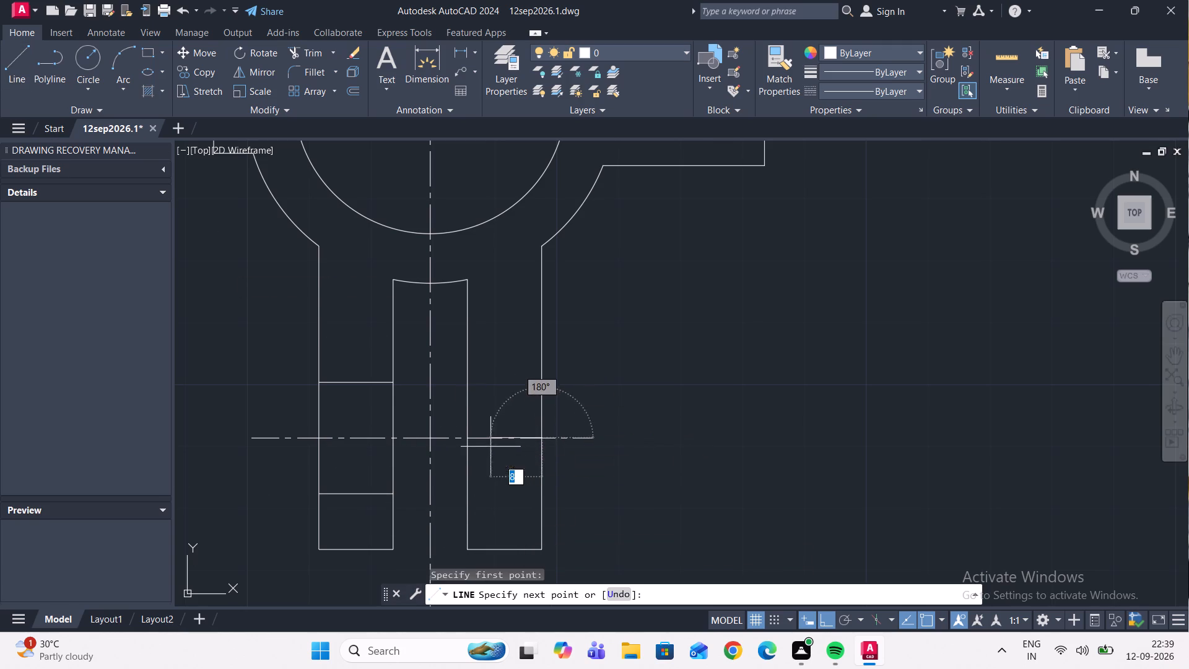
{"action": "left_click", "coordinate": [467, 438]}
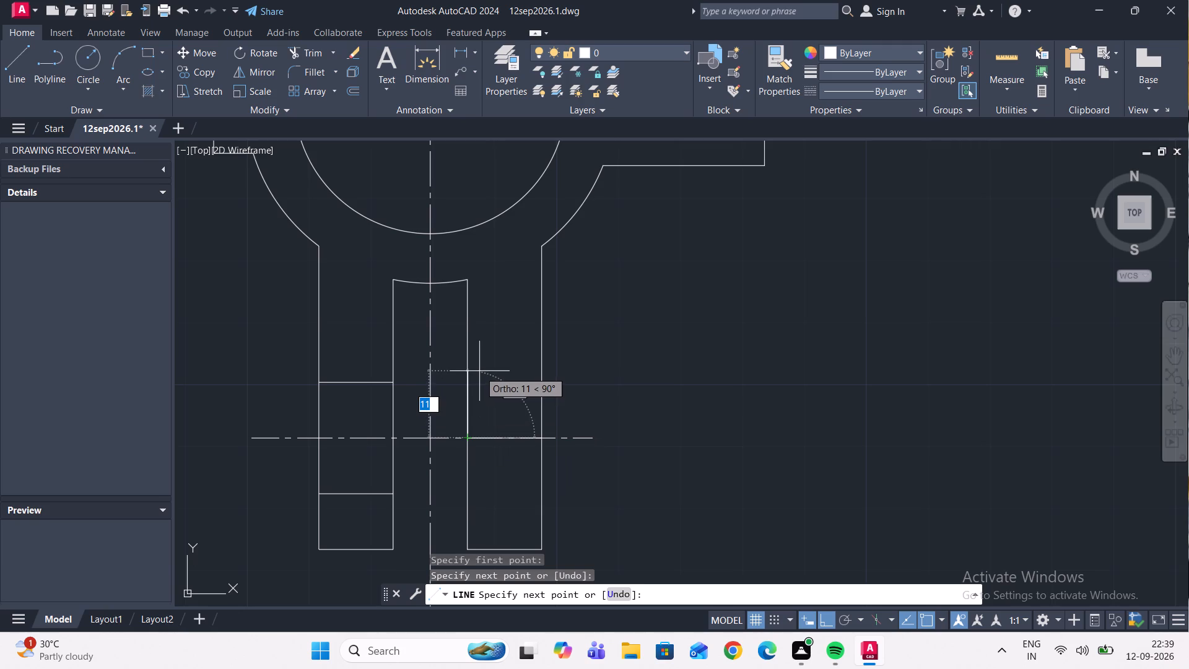
{"action": "key", "text": "Escape"}
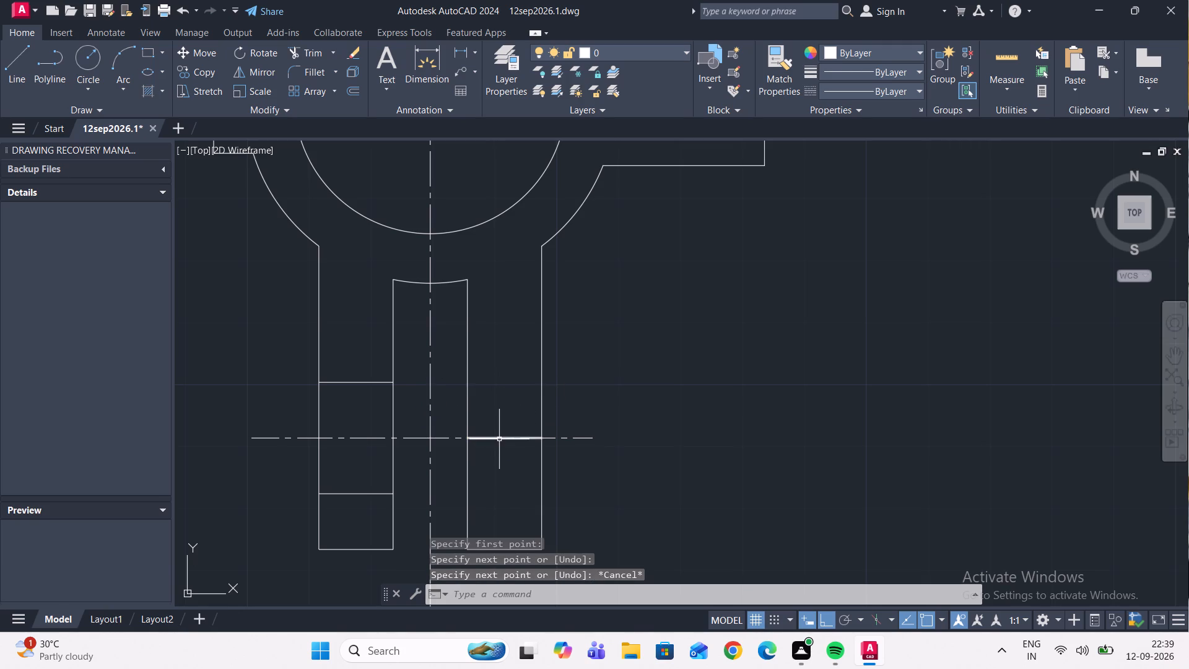
Copy the horizontal line across the right leg 9 units above and 9 units below the hole centreline.
{"action": "left_click", "coordinate": [499, 439]}
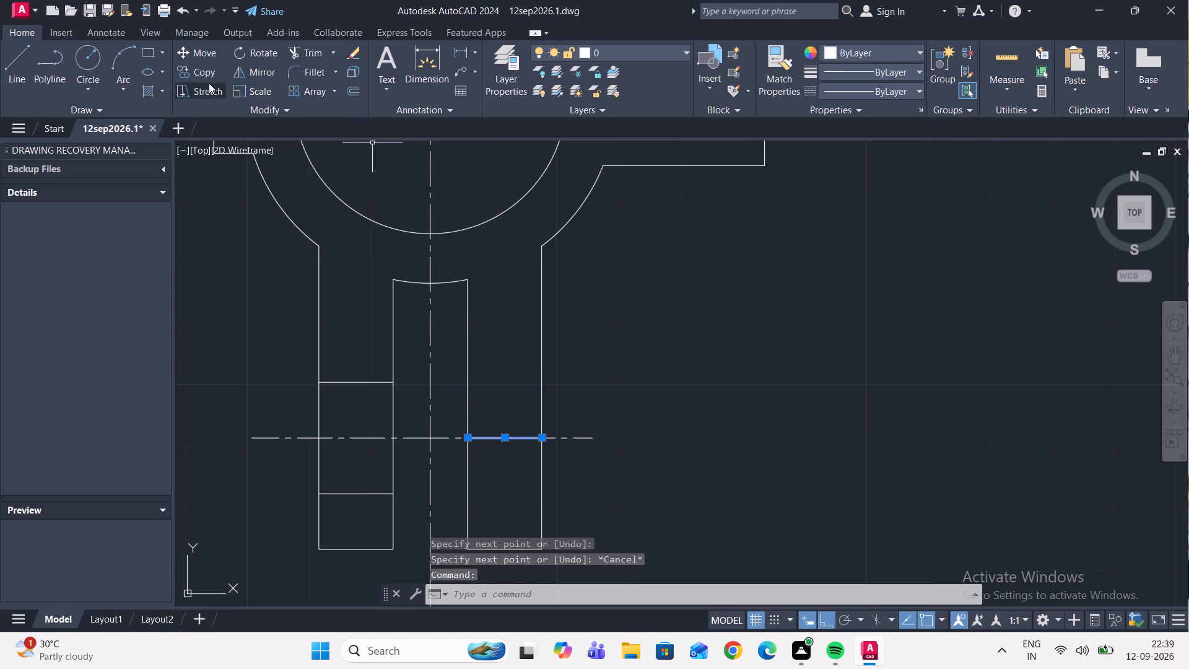
{"action": "left_click", "coordinate": [198, 77]}
{"action": "left_click", "coordinate": [542, 440]}
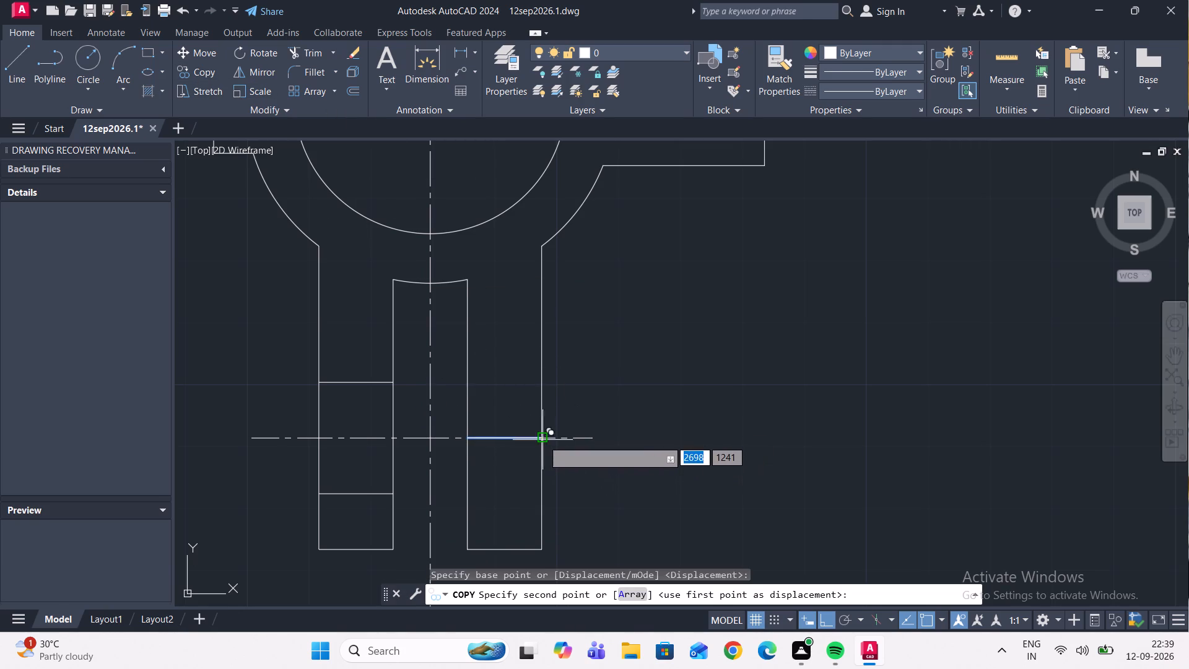
{"action": "key", "text": "9"}
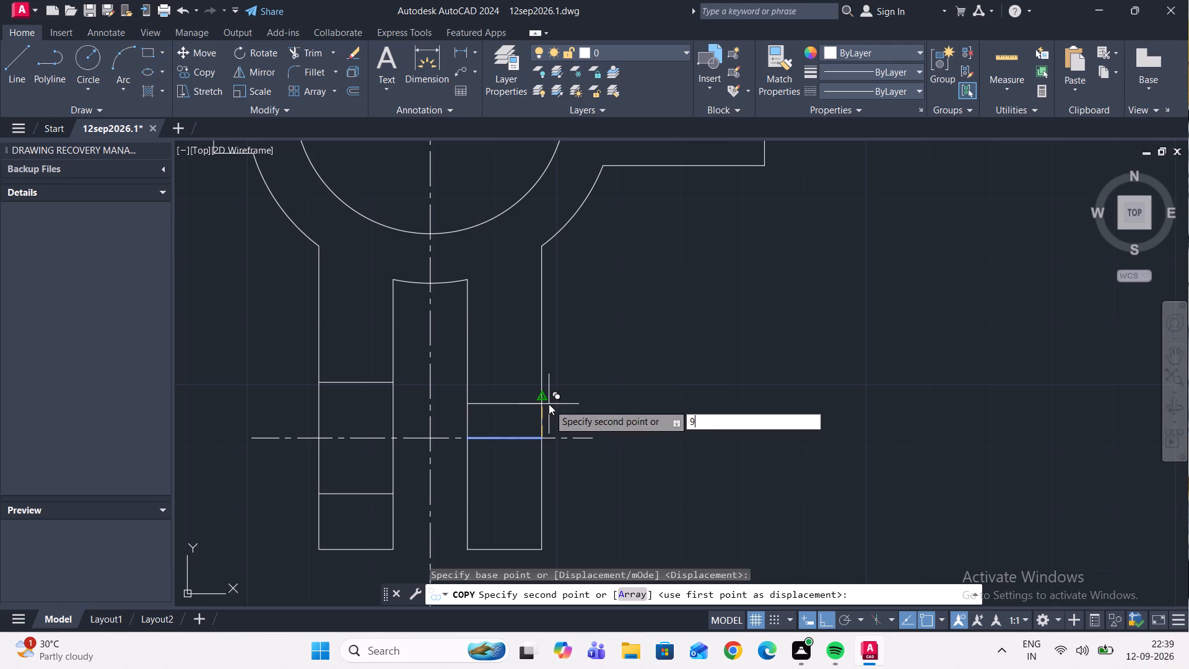
{"action": "key", "text": "Return"}
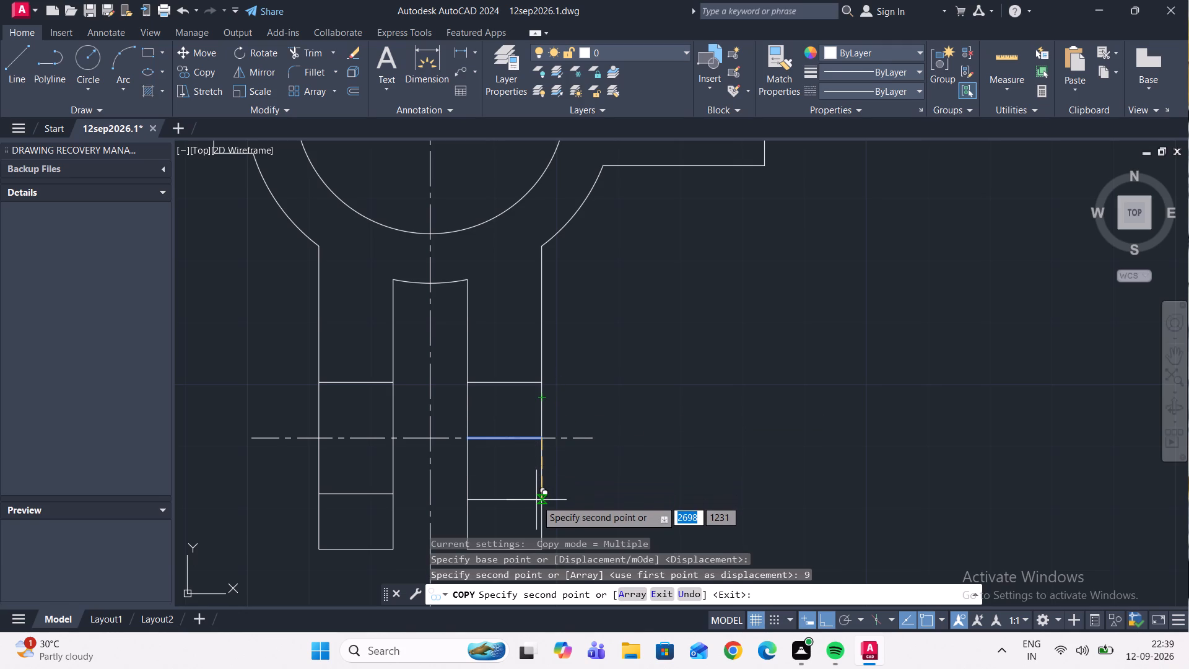
{"action": "key", "text": "9"}
{"action": "key", "text": "Return"}
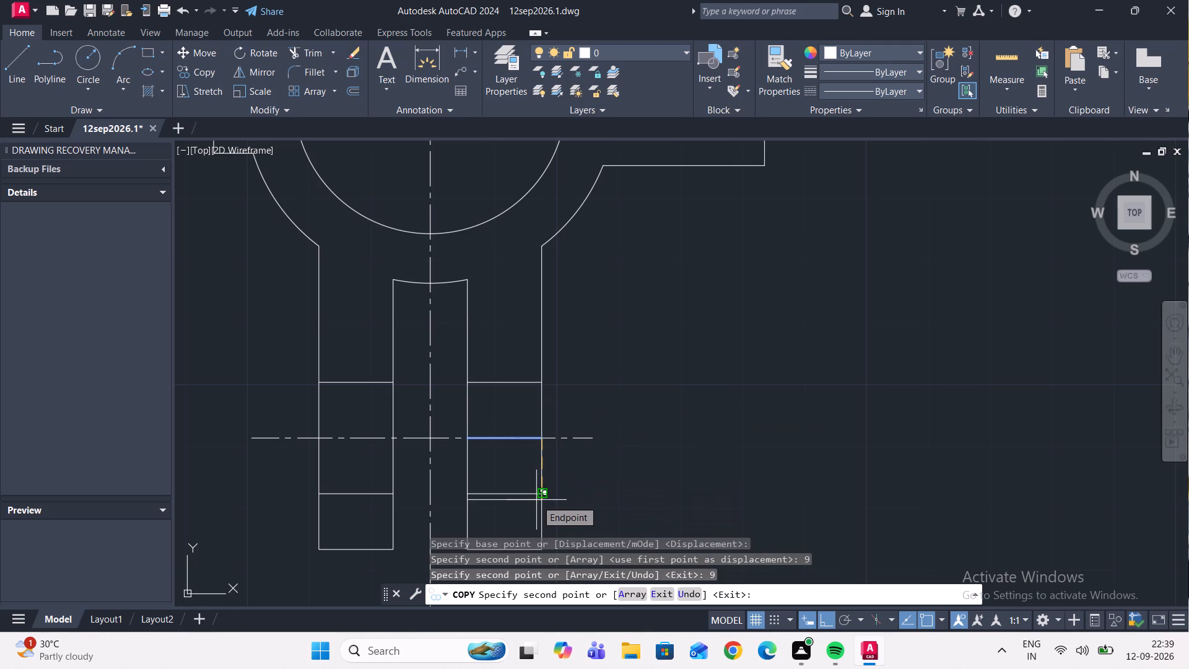
{"action": "key", "text": "Escape"}
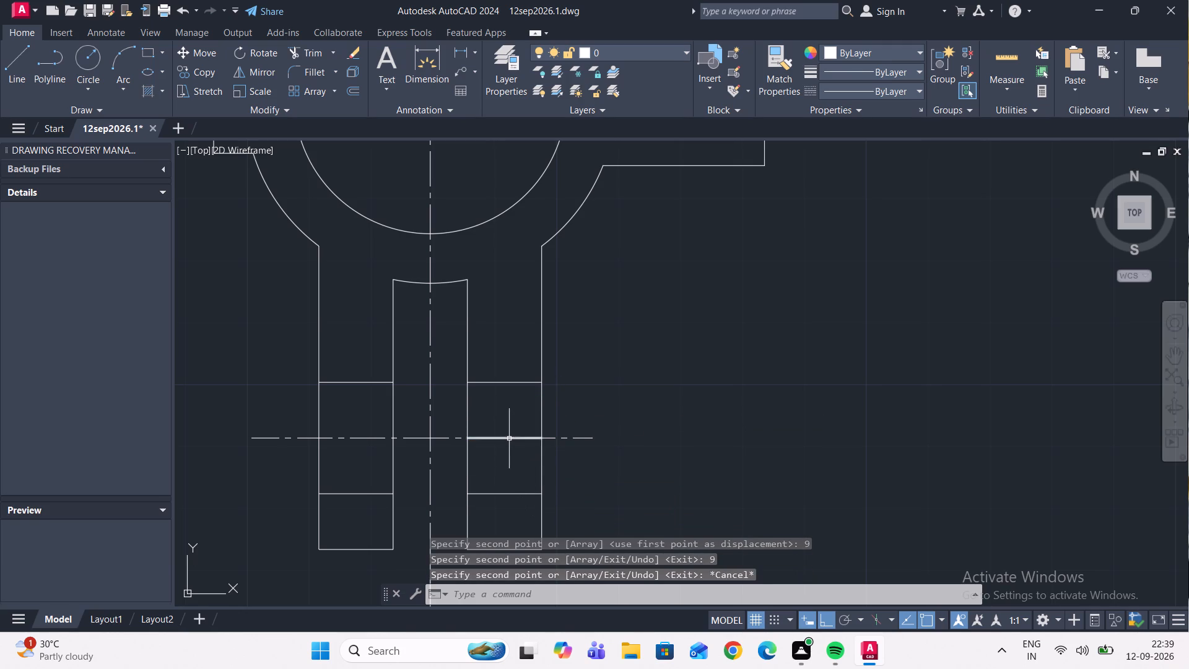
Erase the original line across the lower right leg that lies on the hole centreline.
{"action": "left_click", "coordinate": [509, 438]}
{"action": "key", "text": "Delete"}
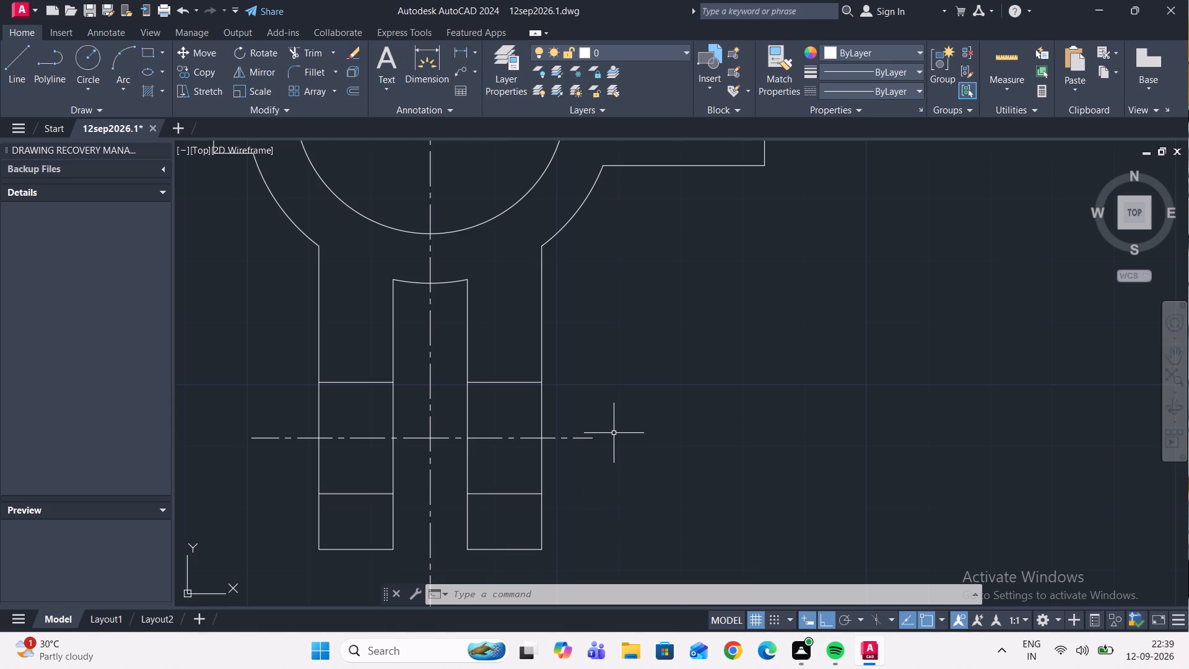
Hatch all four quarters of the ring body, including the adjoining leg and lug portions, with the ANSI31 pattern.
{"action": "scroll", "coordinate": [614, 433], "scroll_direction": "down", "scroll_amount": 2}
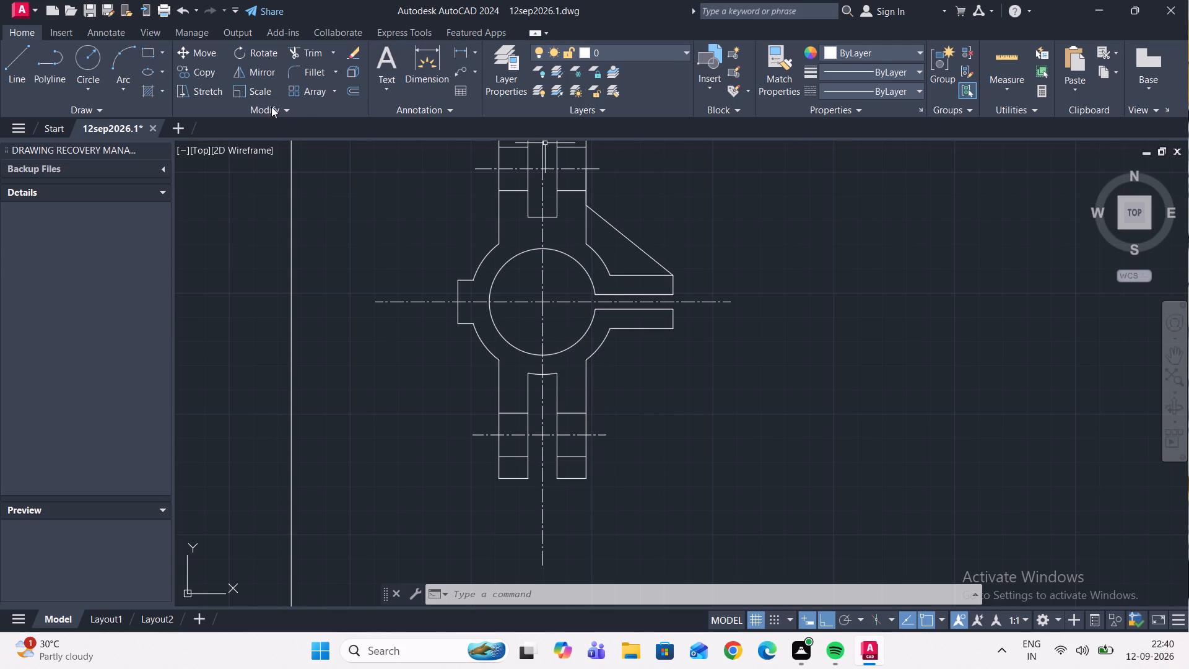
{"action": "middle_click_drag", "start_coordinate": [687, 304], "coordinate": [642, 321]}
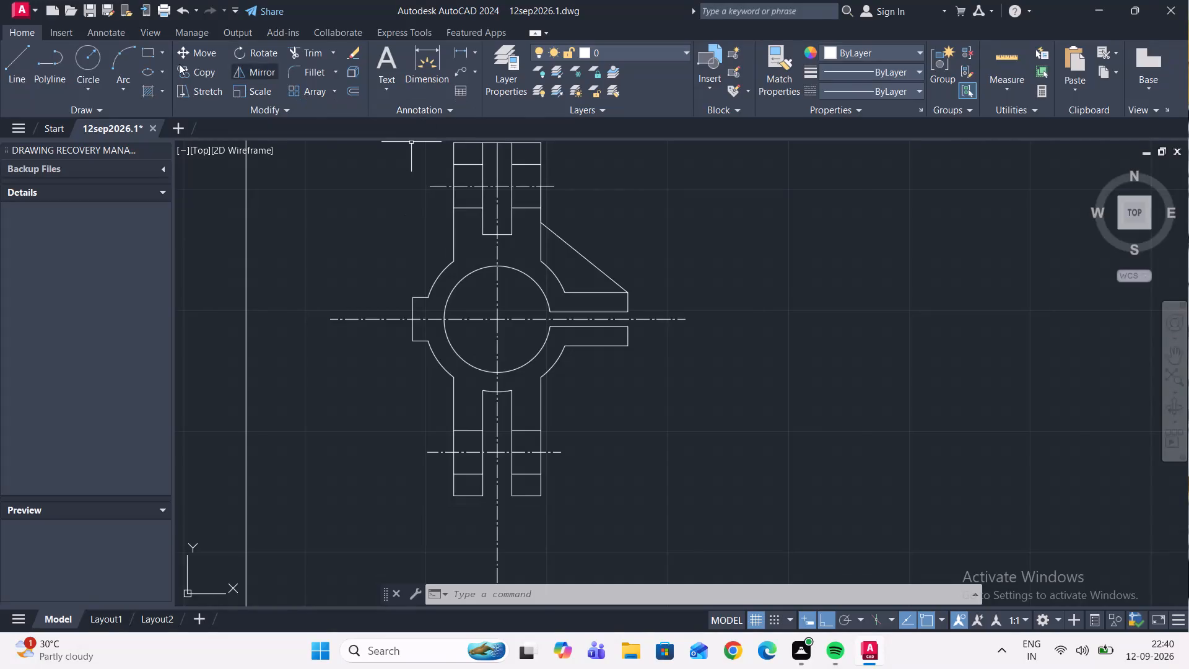
{"action": "left_click", "coordinate": [152, 91]}
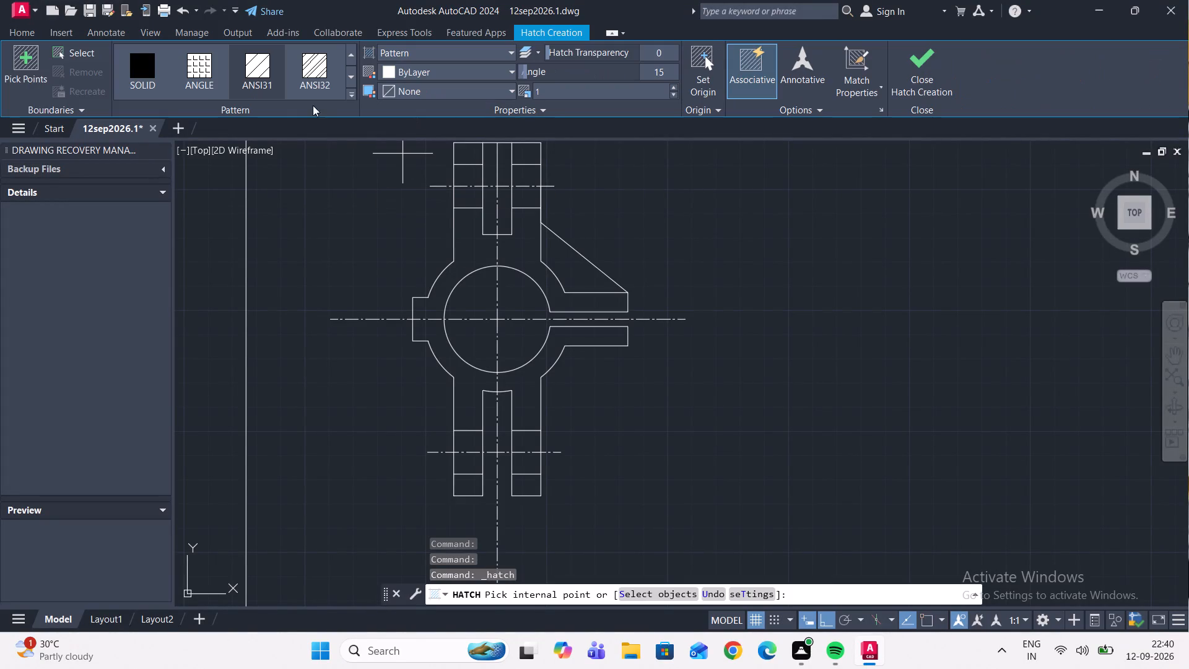
{"action": "left_click", "coordinate": [257, 68]}
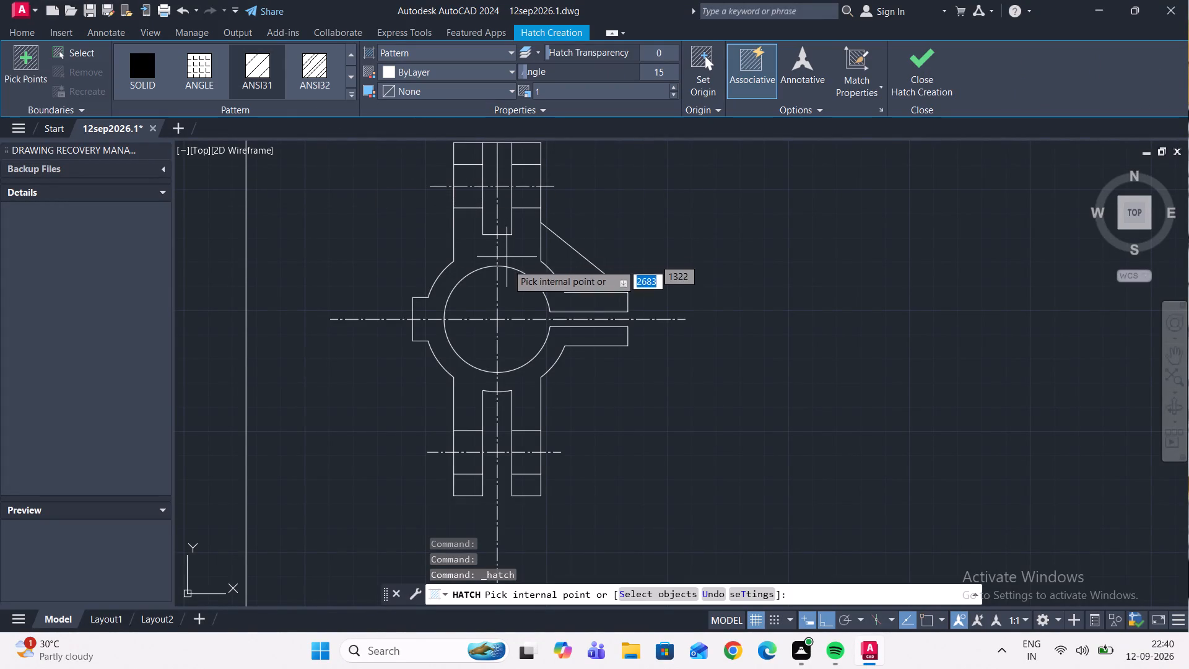
{"action": "left_click", "coordinate": [478, 251]}
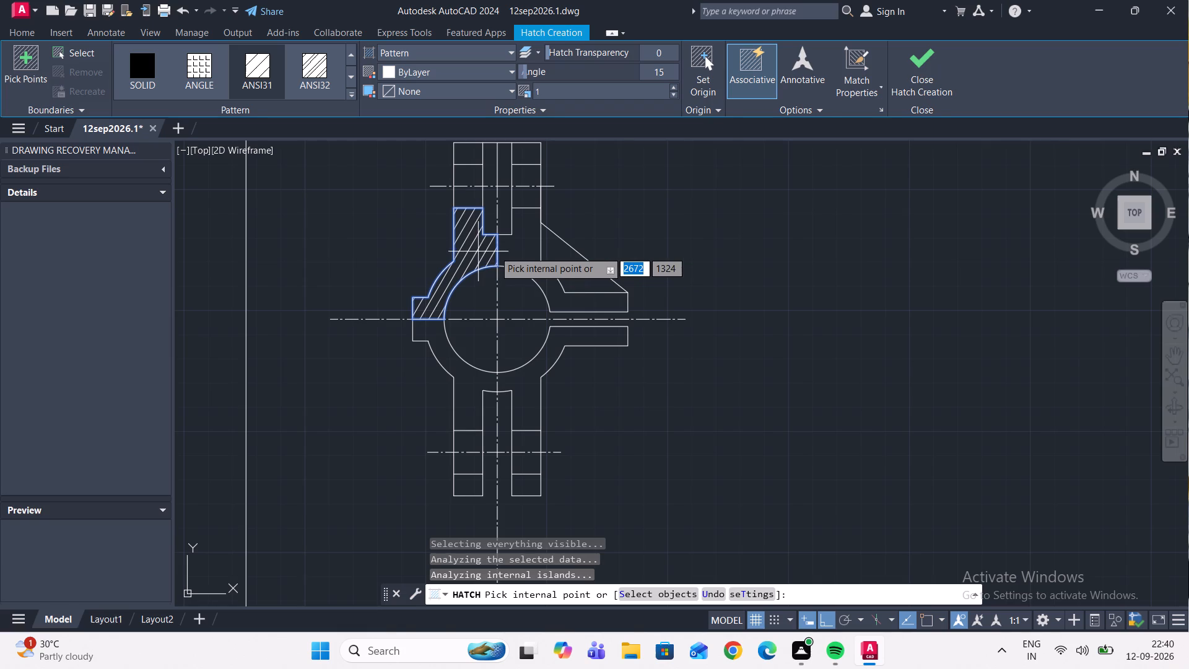
{"action": "left_click", "coordinate": [509, 254]}
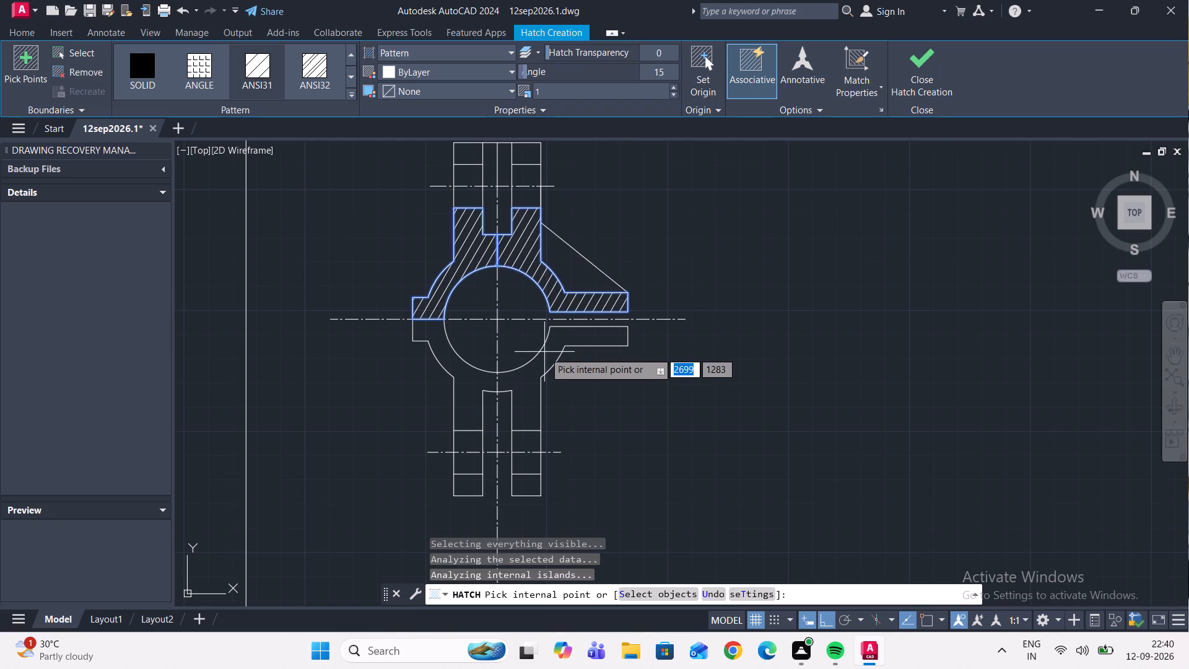
{"action": "left_click", "coordinate": [528, 381]}
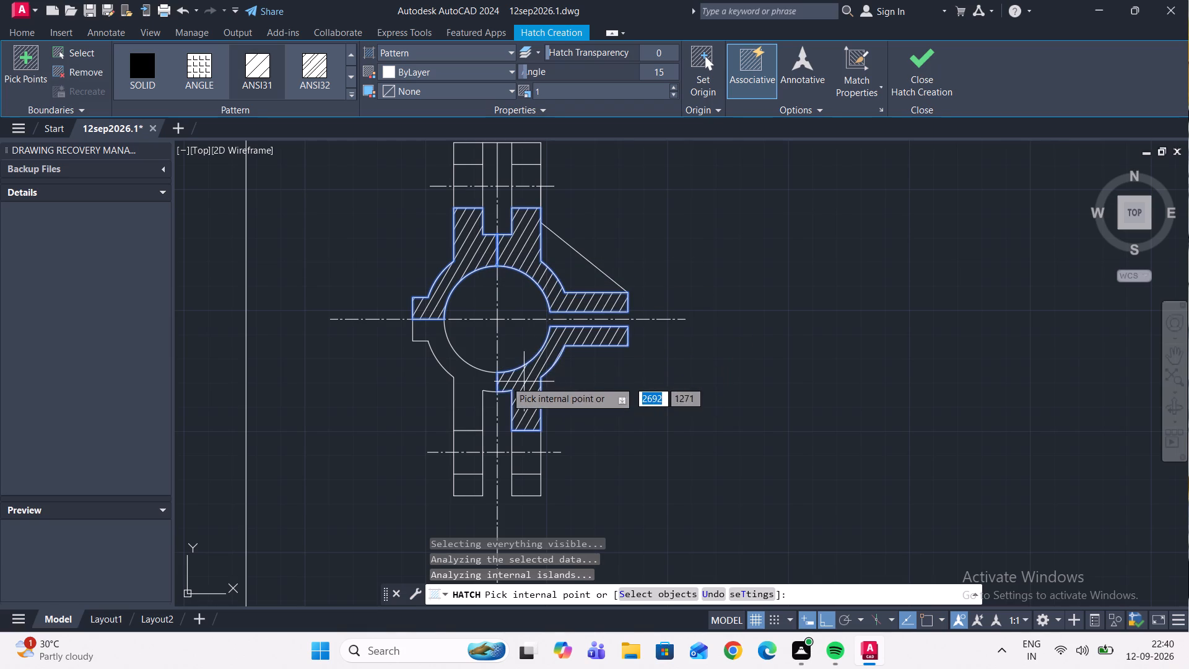
{"action": "left_click", "coordinate": [468, 380]}
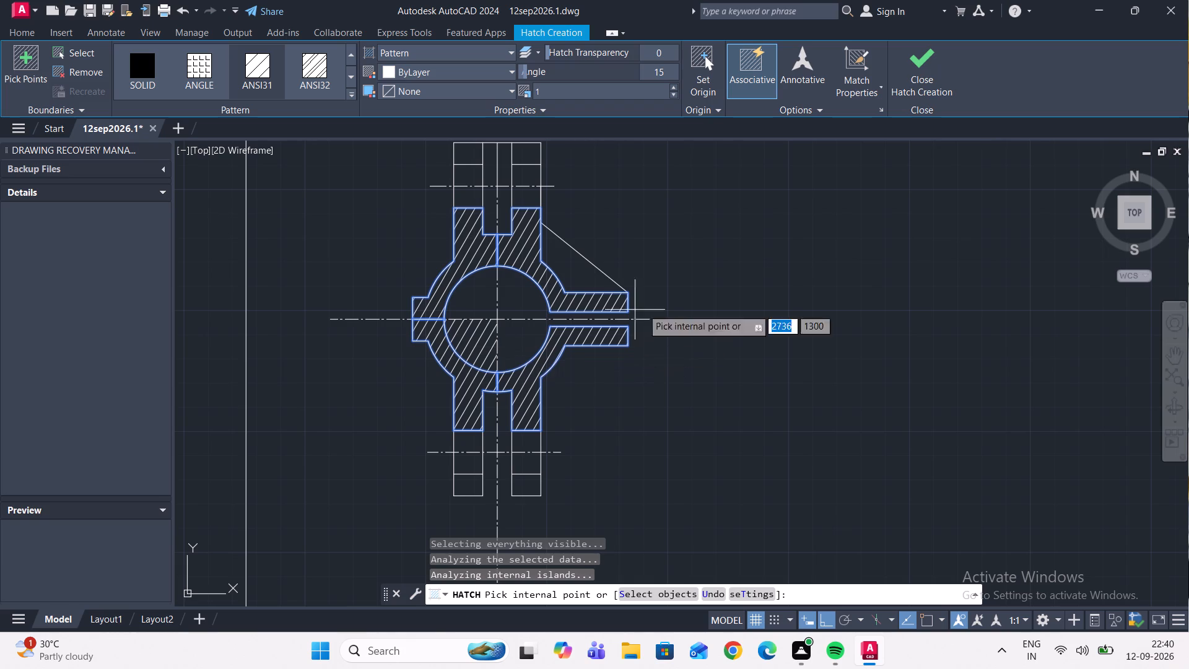
Add the ANSI31 hatch to the end sections of both lower legs, below the hole edges.
{"action": "scroll", "coordinate": [933, 305], "scroll_direction": "down", "scroll_amount": 2}
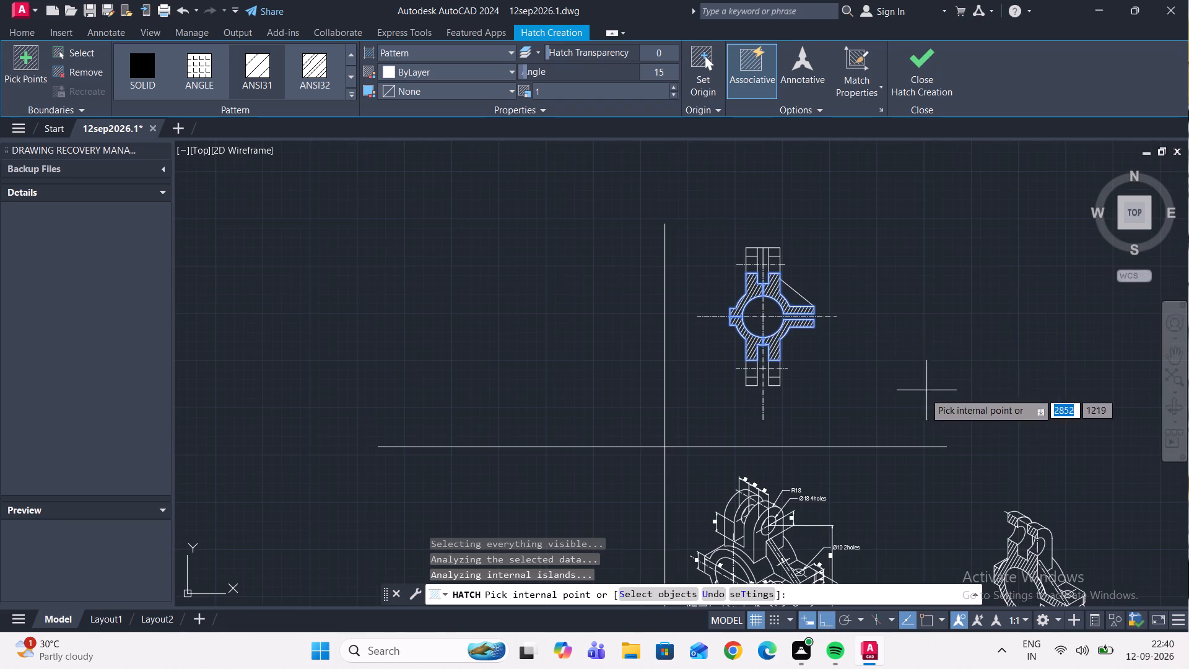
{"action": "scroll", "coordinate": [793, 413], "scroll_direction": "up", "scroll_amount": 2}
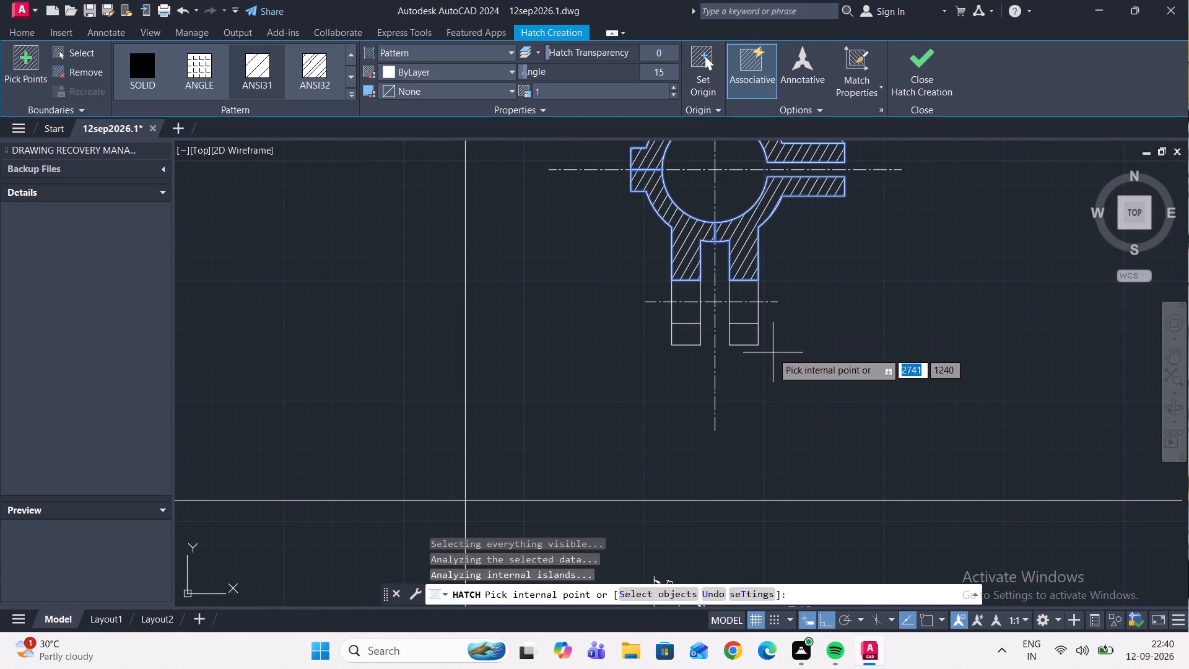
{"action": "middle_click_drag", "start_coordinate": [830, 320], "coordinate": [915, 329]}
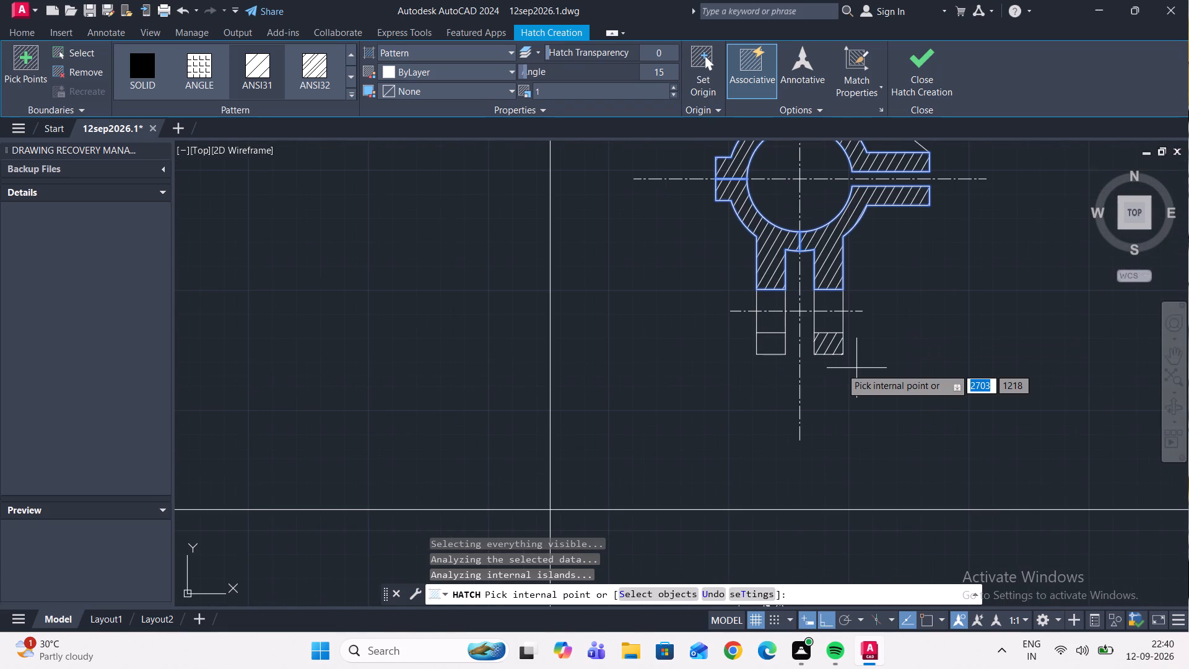
{"action": "scroll", "coordinate": [779, 341], "scroll_direction": "up", "scroll_amount": 2}
{"action": "left_click", "coordinate": [780, 366]}
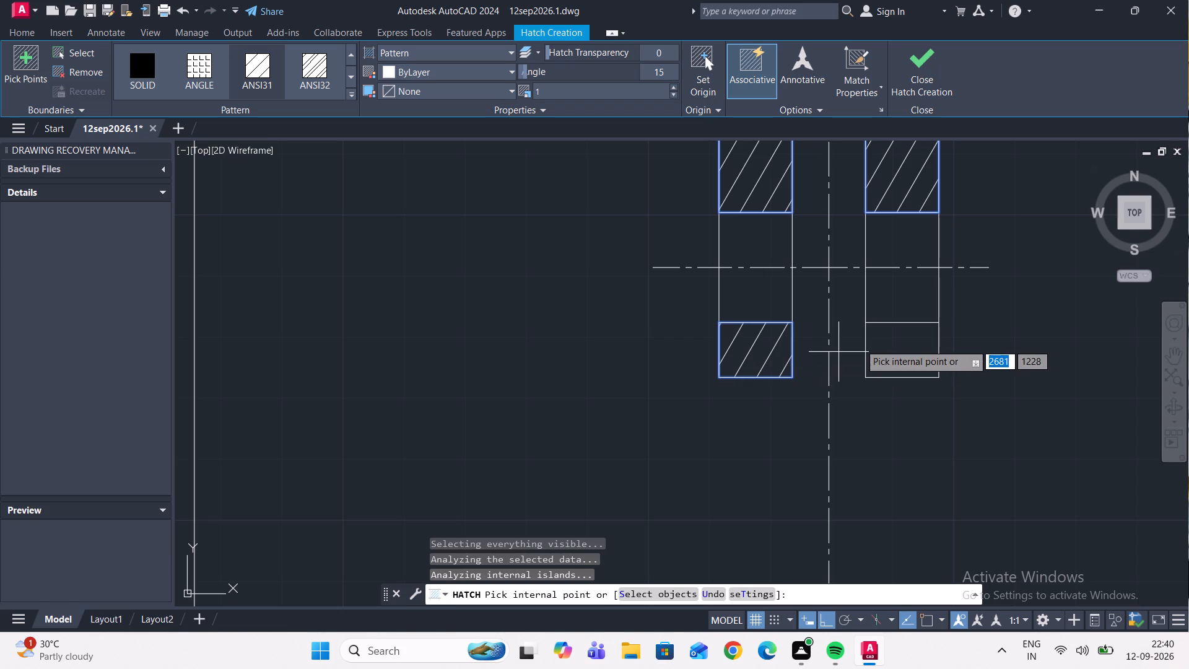
{"action": "left_click", "coordinate": [908, 360]}
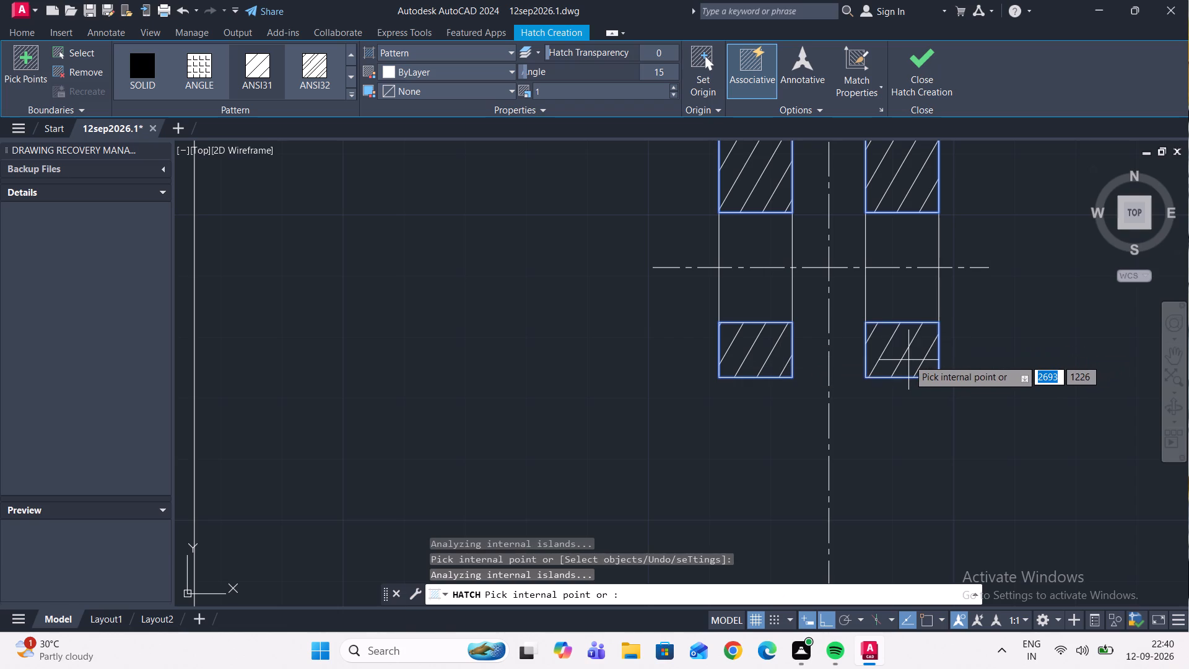
Add the ANSI31 hatch to the end sections of both upper legs, above the hole edges, and finish the hatch.
{"action": "scroll", "coordinate": [908, 355], "scroll_direction": "down", "scroll_amount": 5}
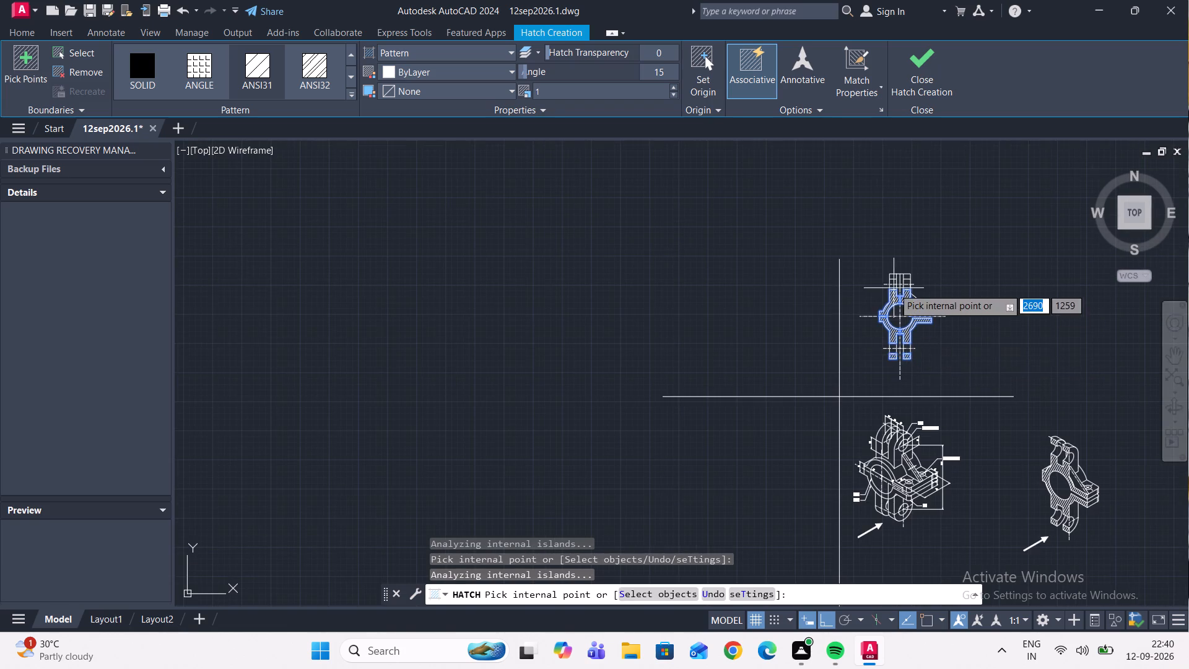
{"action": "scroll", "coordinate": [891, 280], "scroll_direction": "up", "scroll_amount": 4}
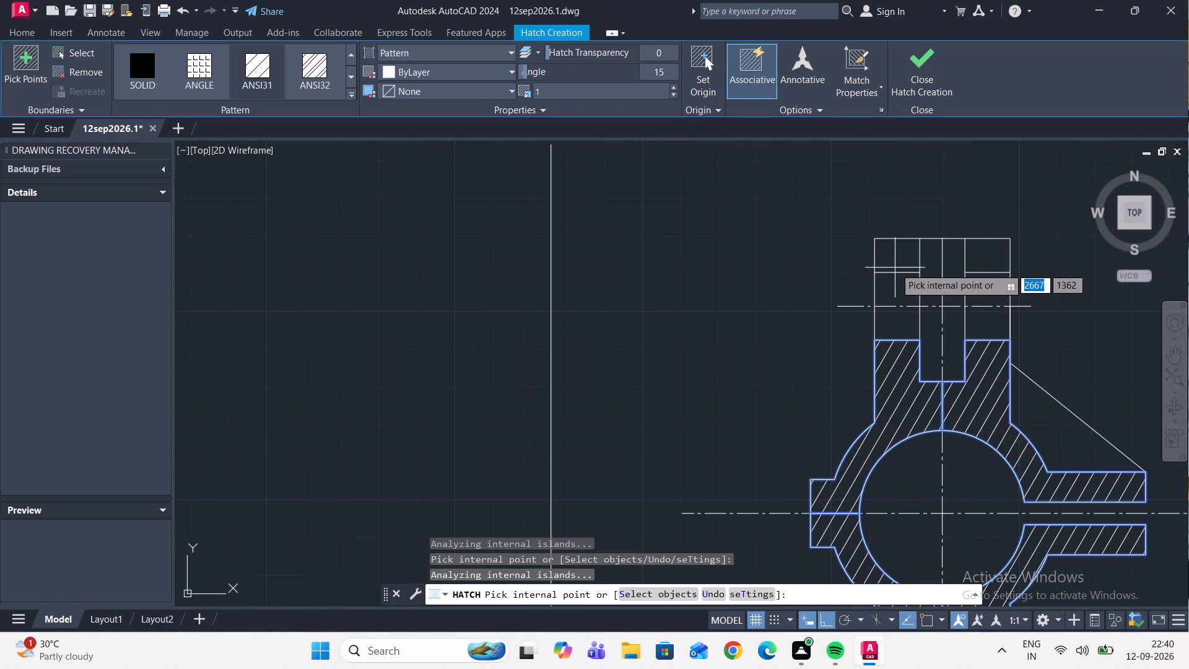
{"action": "left_click", "coordinate": [895, 258]}
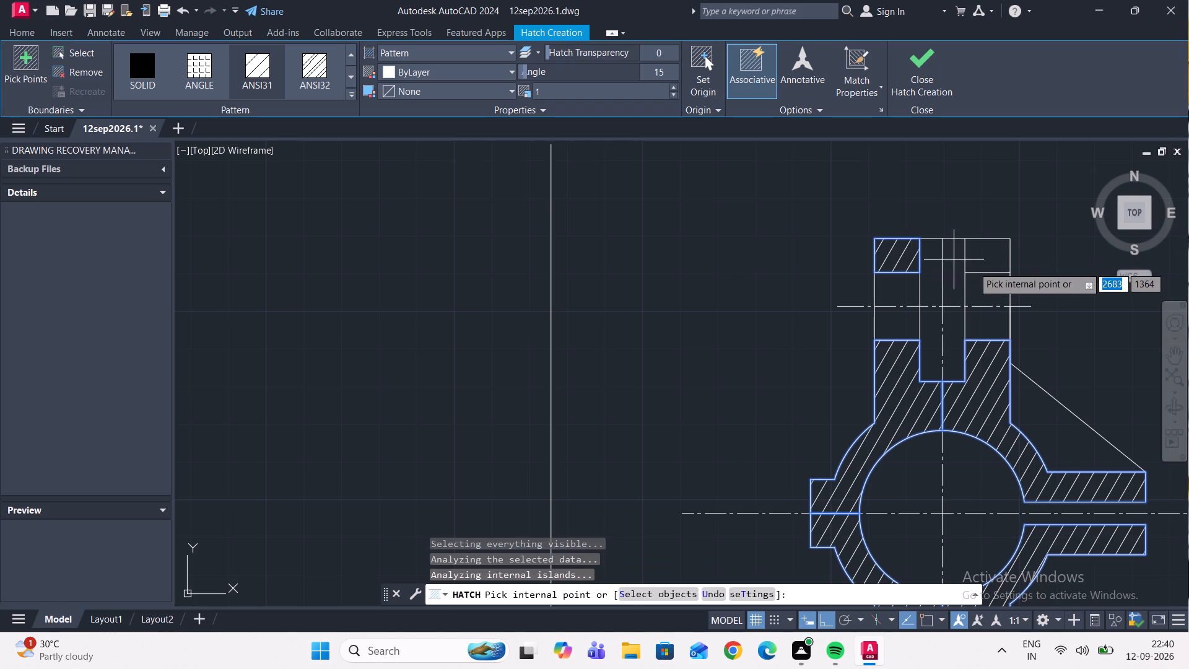
{"action": "left_click", "coordinate": [985, 263]}
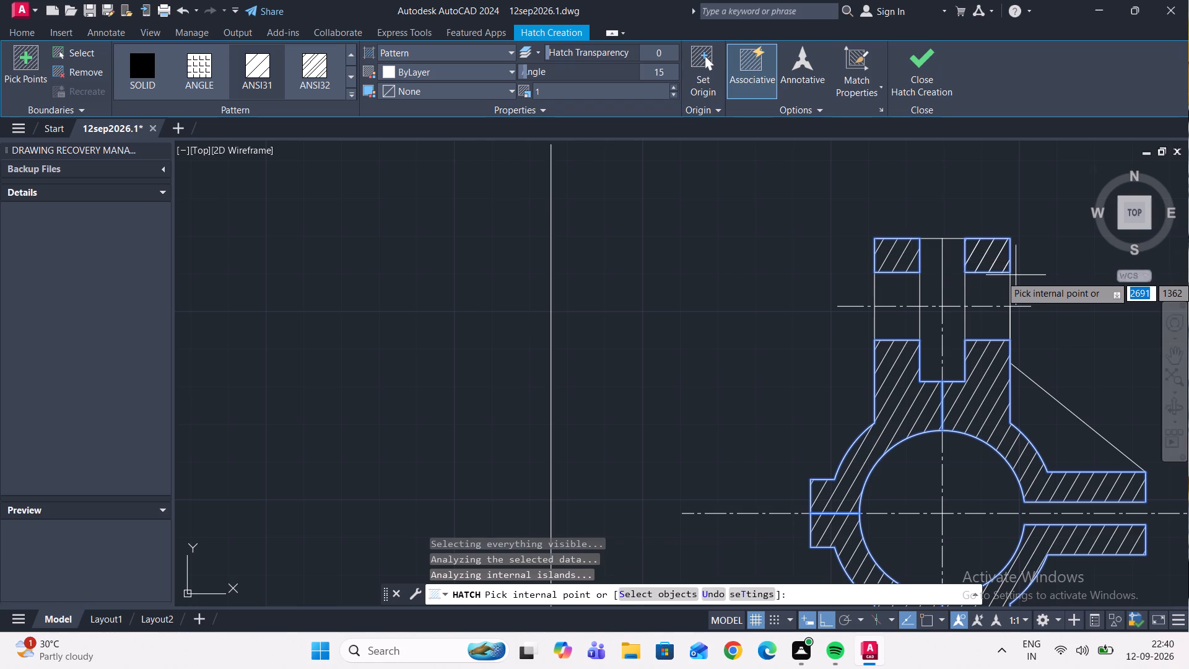
{"action": "scroll", "coordinate": [1017, 276], "scroll_direction": "down", "scroll_amount": 5}
{"action": "scroll", "coordinate": [1048, 330], "scroll_direction": "up", "scroll_amount": 1}
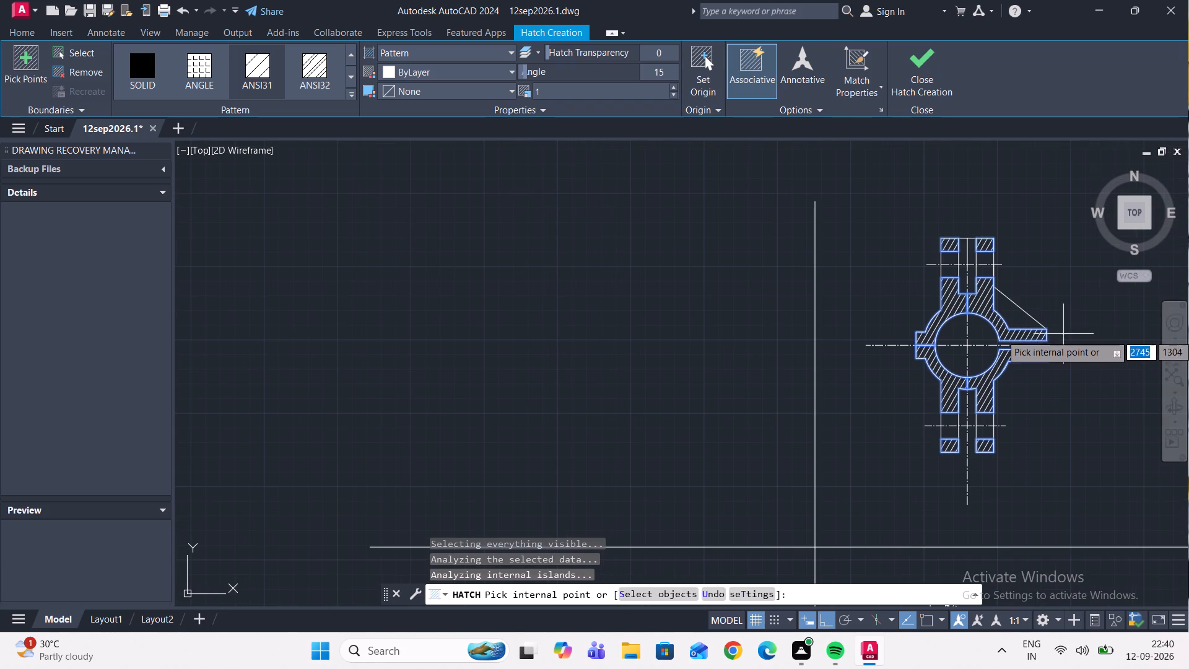
{"action": "middle_click_drag", "start_coordinate": [1086, 346], "coordinate": [1014, 358]}
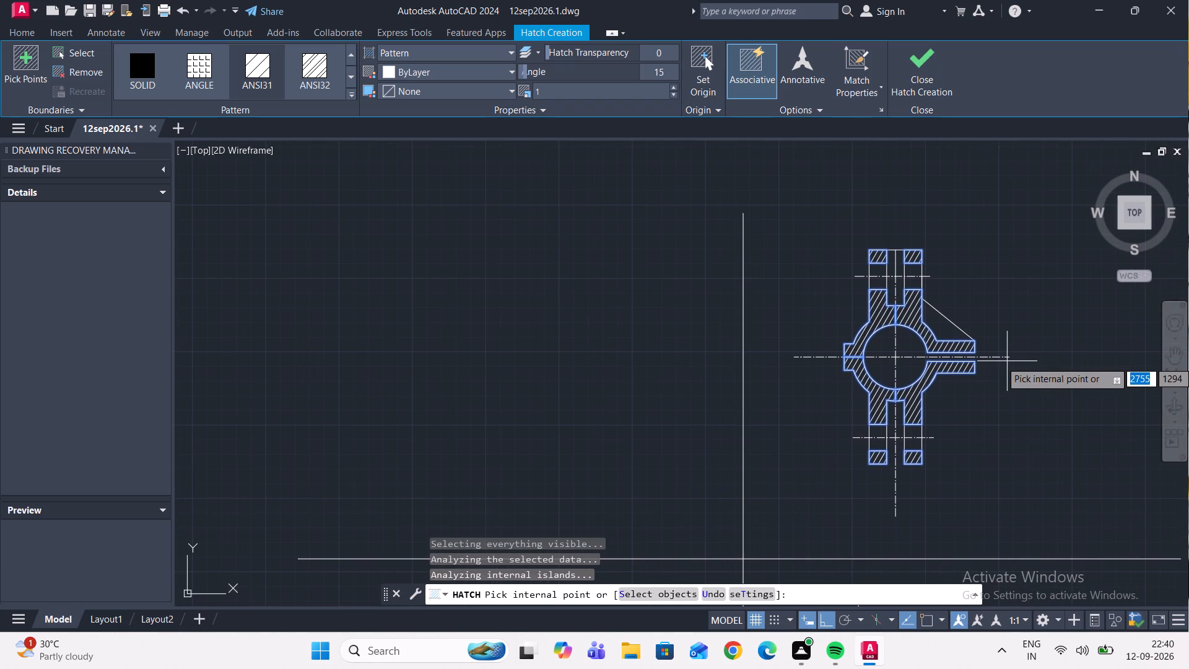
{"action": "key", "text": "Escape"}
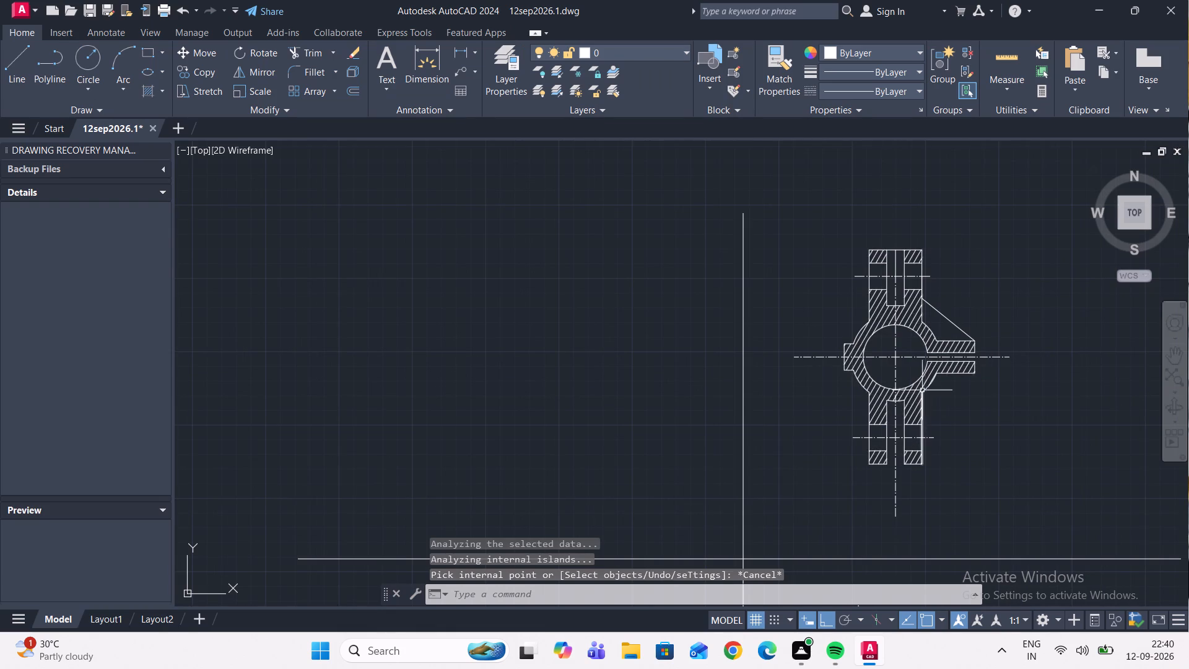
Draw a line 15 units up the lower right leg's outer edge from the hole centreline, continuing diagonally to the lug's lower outer corner.
{"action": "scroll", "coordinate": [930, 406], "scroll_direction": "up", "scroll_amount": 2}
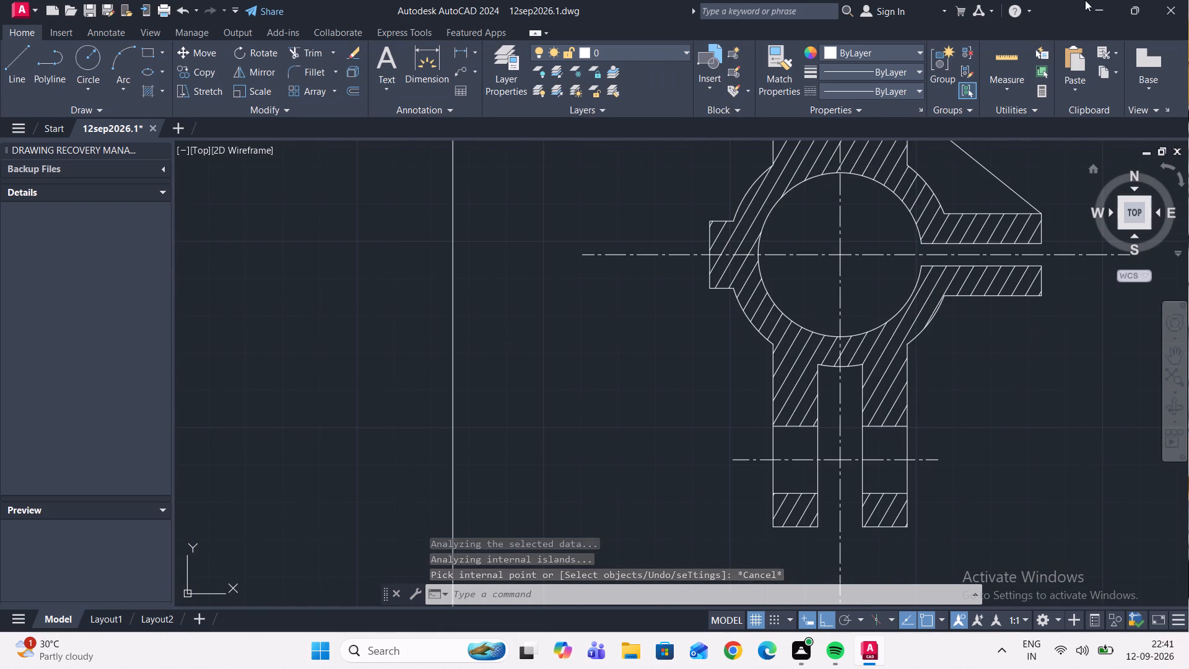
{"action": "left_click", "coordinate": [15, 64]}
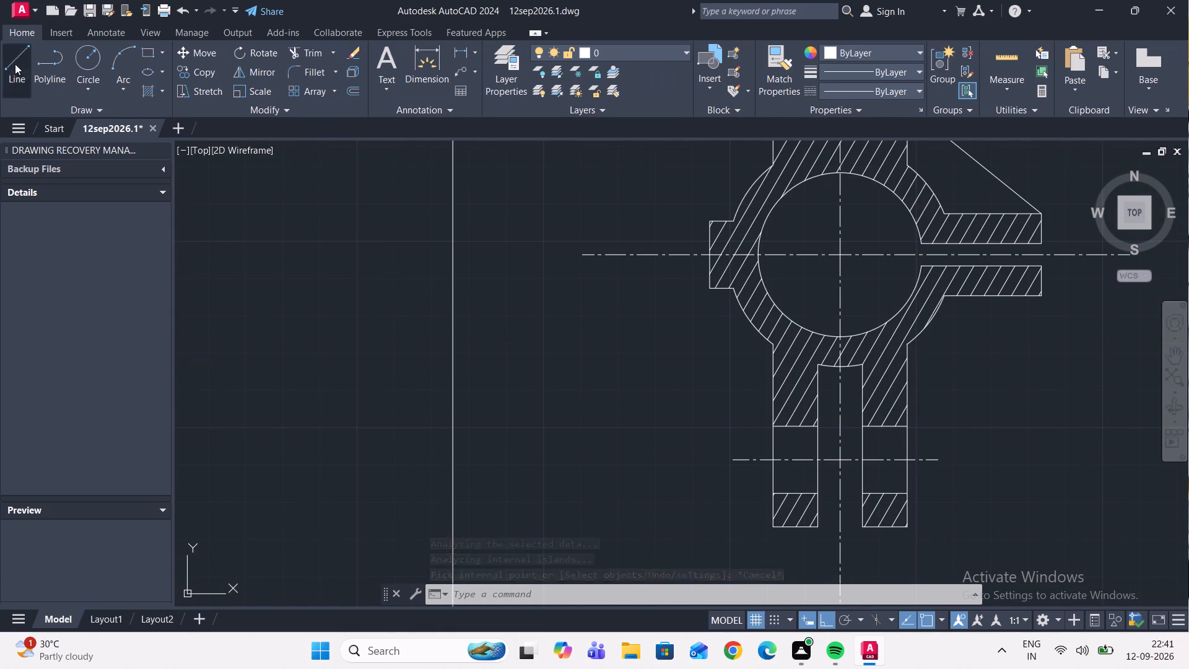
{"action": "scroll", "coordinate": [908, 463], "scroll_direction": "up", "scroll_amount": 2}
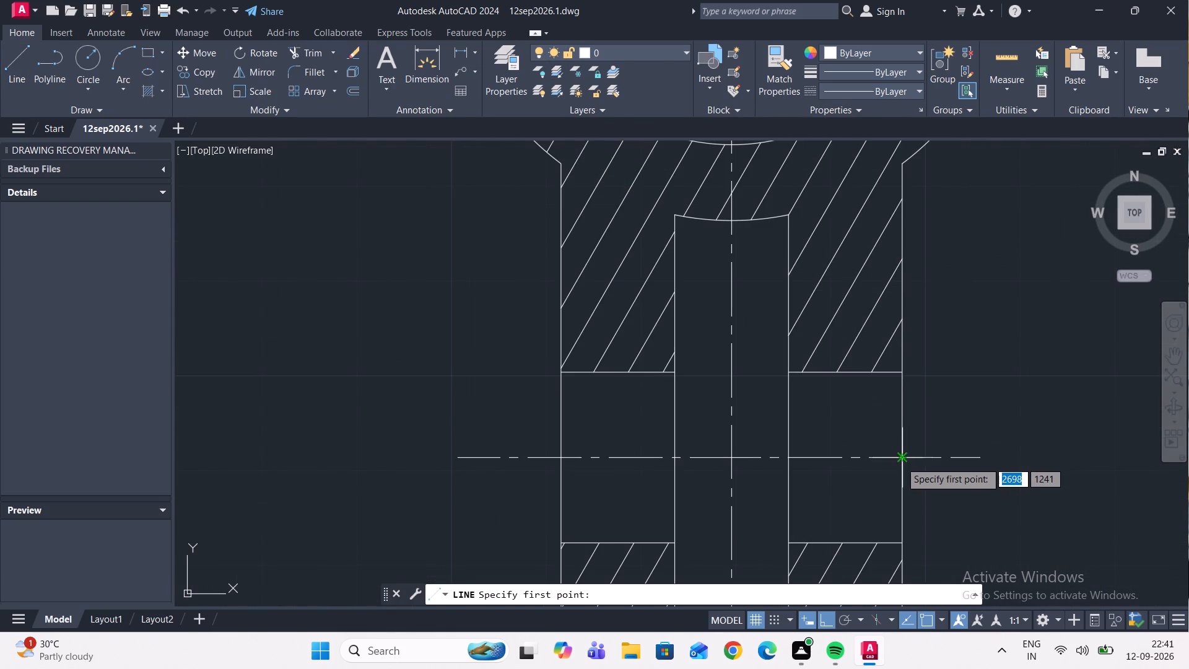
{"action": "left_click", "coordinate": [900, 461]}
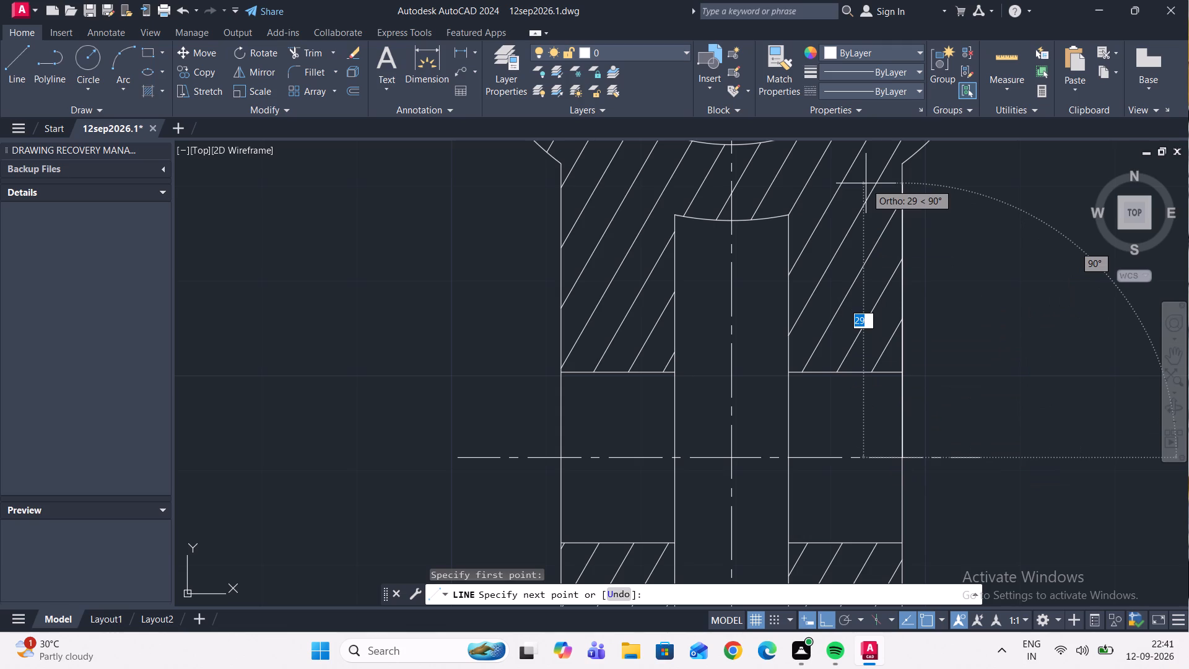
{"action": "type", "text": "15"}
{"action": "key", "text": "Return"}
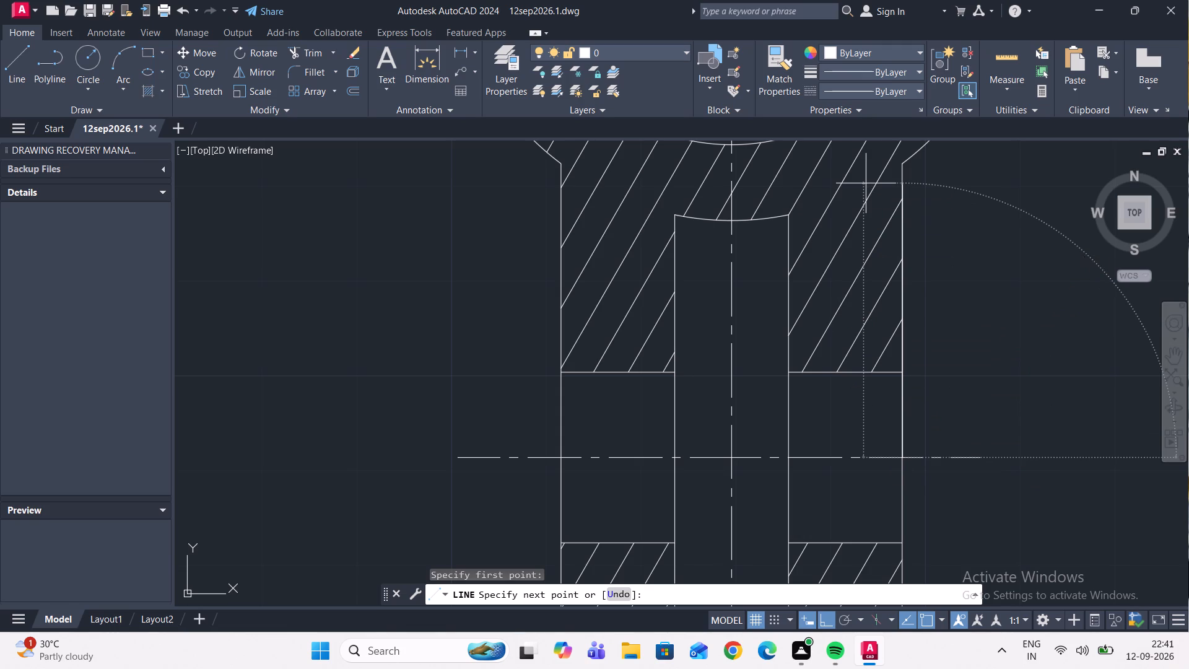
{"action": "scroll", "coordinate": [1050, 225], "scroll_direction": "down", "scroll_amount": 2}
{"action": "middle_click_drag", "start_coordinate": [1050, 225], "coordinate": [1047, 227]}
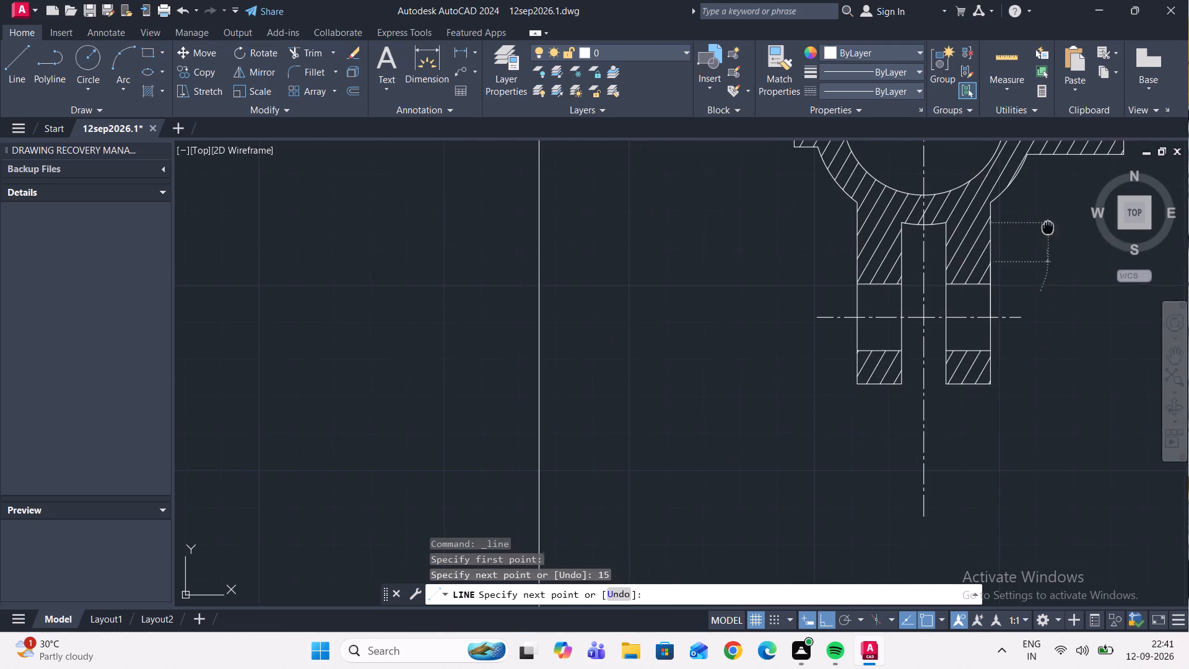
{"action": "middle_click_drag", "start_coordinate": [1047, 227], "coordinate": [868, 373]}
{"action": "scroll", "coordinate": [908, 303], "scroll_direction": "up", "scroll_amount": 2}
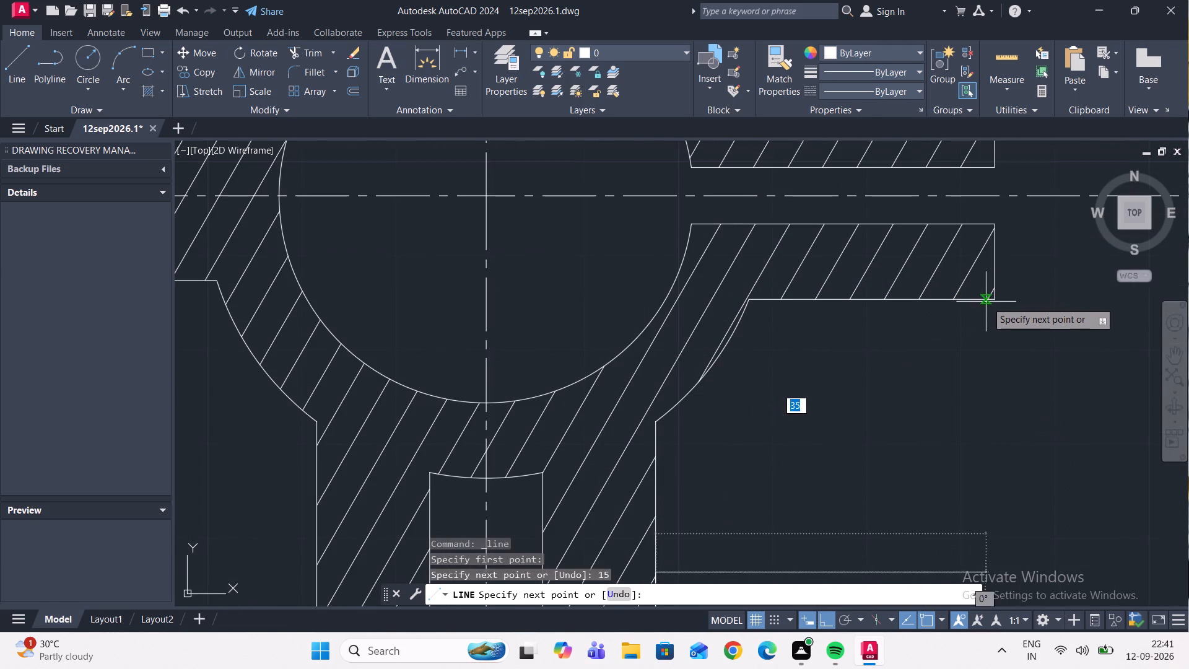
{"action": "left_click", "coordinate": [995, 299]}
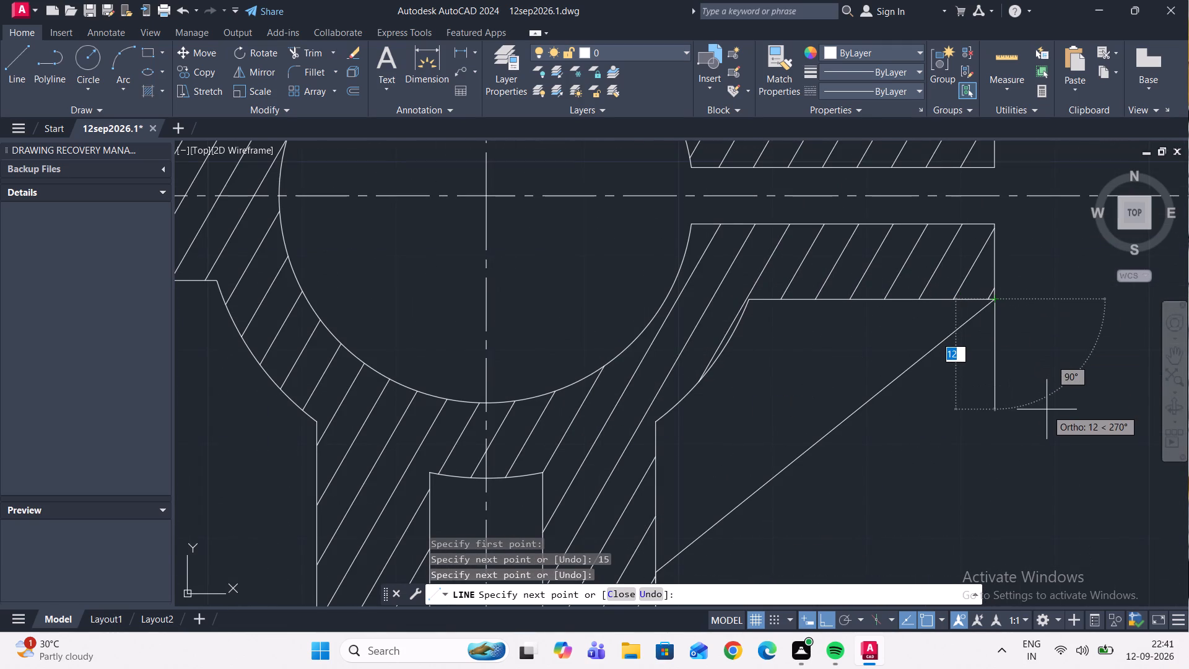
{"action": "key", "text": "Escape"}
{"action": "scroll", "coordinate": [1033, 385], "scroll_direction": "down", "scroll_amount": 1}
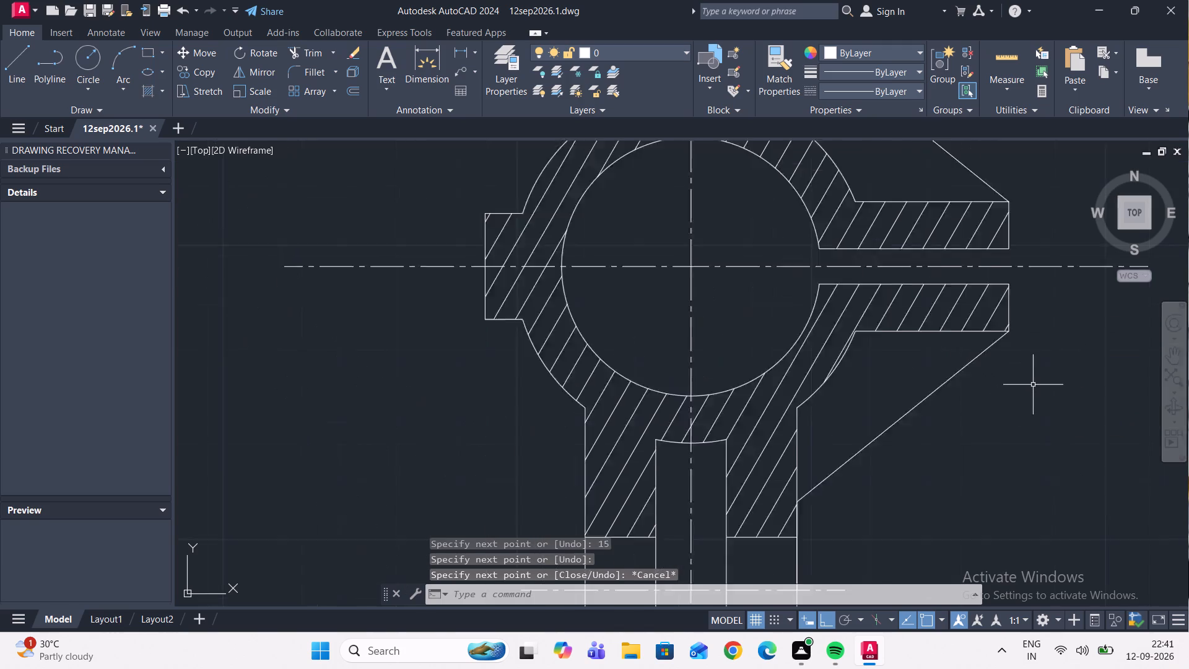
Erase the vertical construction segments between the hole centreline and the sloping rib line on the outer edges of the lower and upper right legs.
{"action": "scroll", "coordinate": [1033, 385], "scroll_direction": "down", "scroll_amount": 2}
{"action": "scroll", "coordinate": [960, 461], "scroll_direction": "up", "scroll_amount": 2}
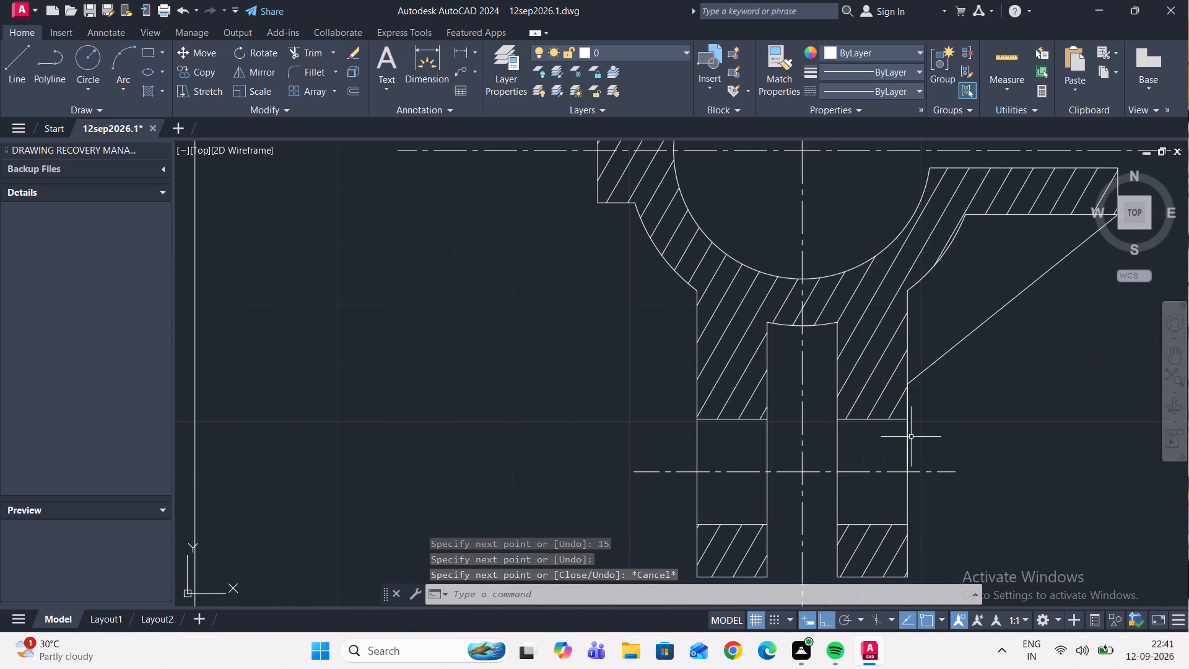
{"action": "left_click", "coordinate": [906, 439]}
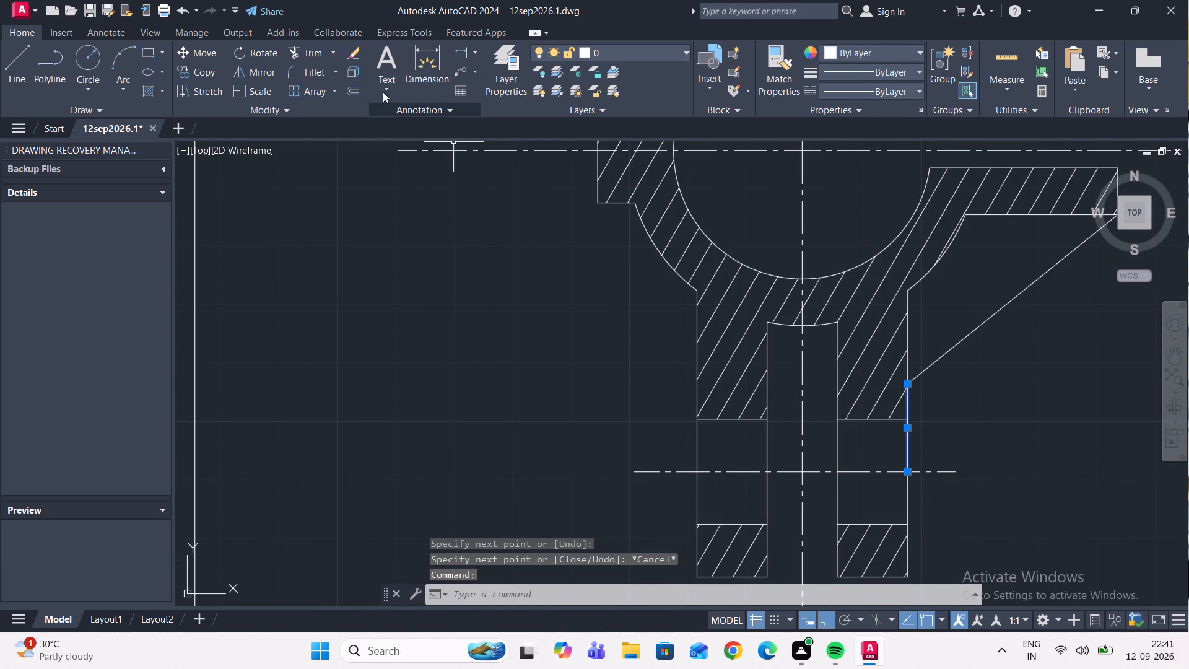
{"action": "left_click", "coordinate": [356, 54]}
{"action": "scroll", "coordinate": [805, 424], "scroll_direction": "down", "scroll_amount": 5}
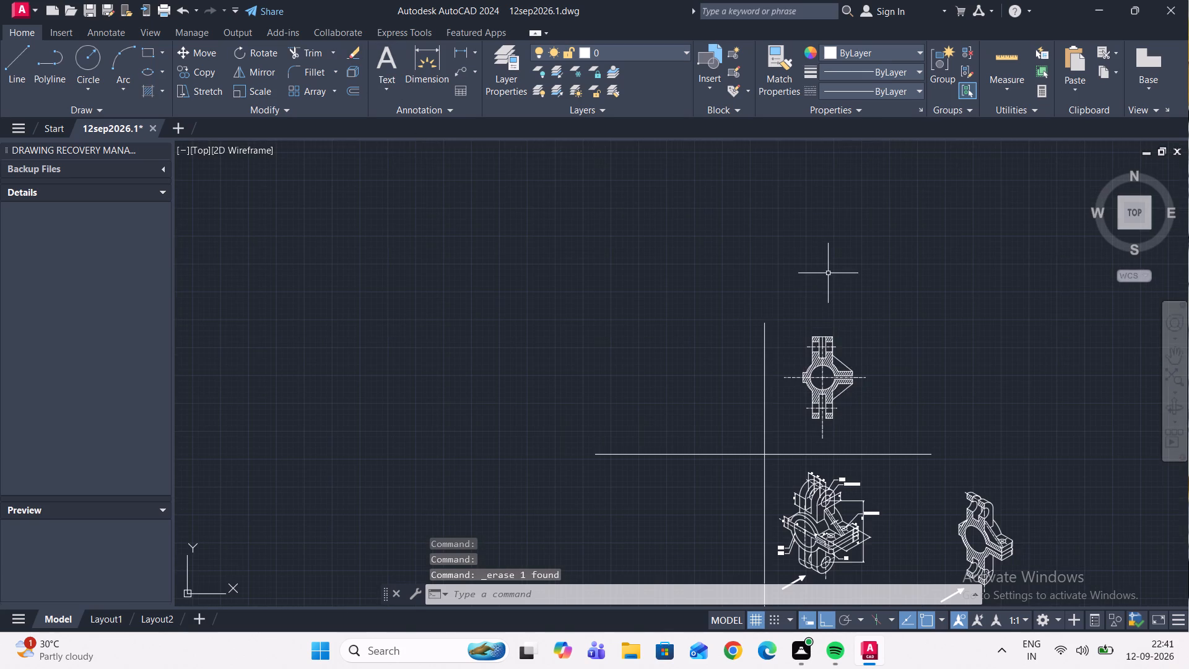
{"action": "scroll", "coordinate": [831, 344], "scroll_direction": "up", "scroll_amount": 7}
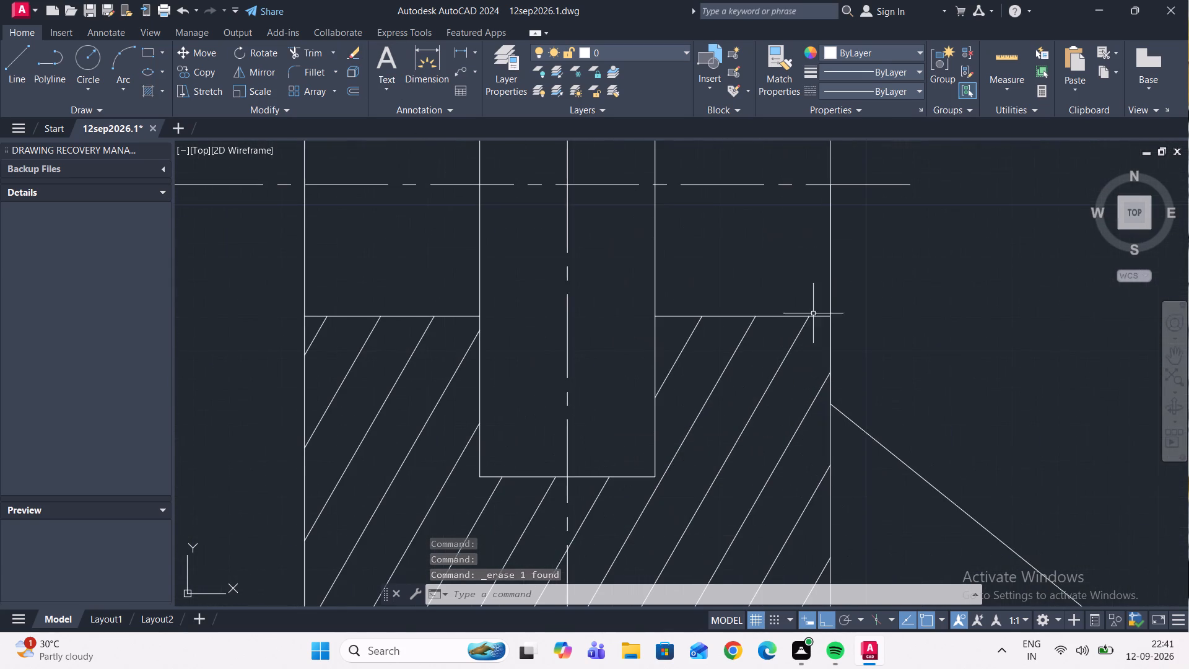
{"action": "left_click", "coordinate": [831, 276]}
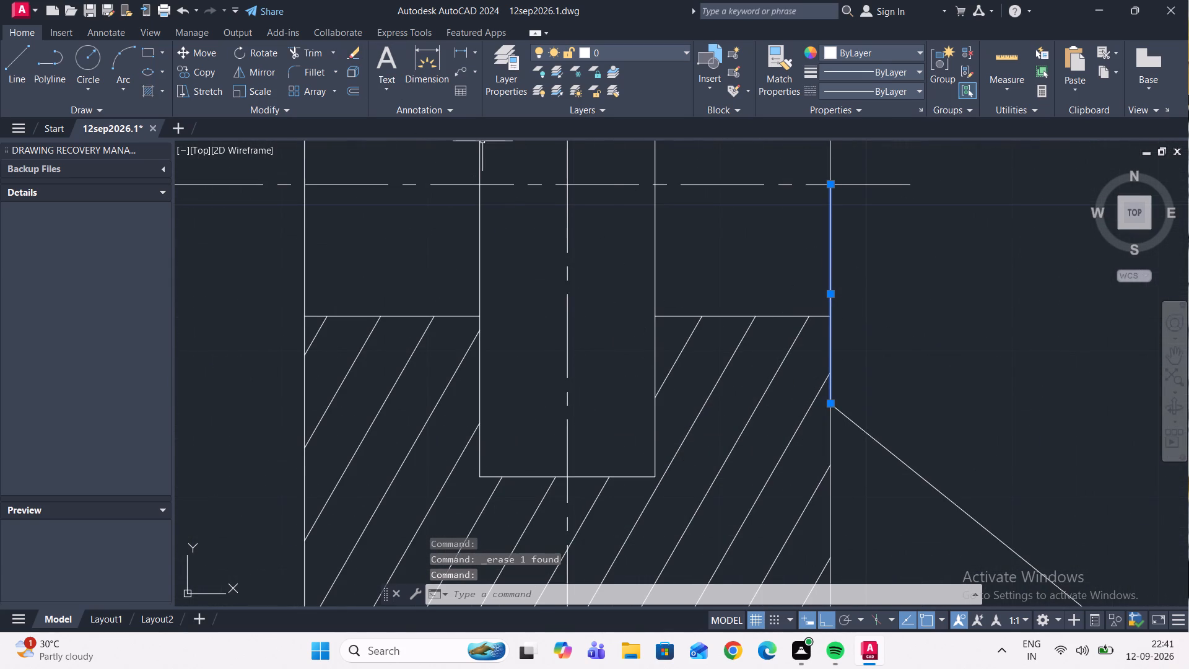
{"action": "left_click", "coordinate": [355, 52]}
Add a horizontal linear dimension across the top of the upper right leg, placed above its top edge.
{"action": "scroll", "coordinate": [636, 241], "scroll_direction": "down", "scroll_amount": 5}
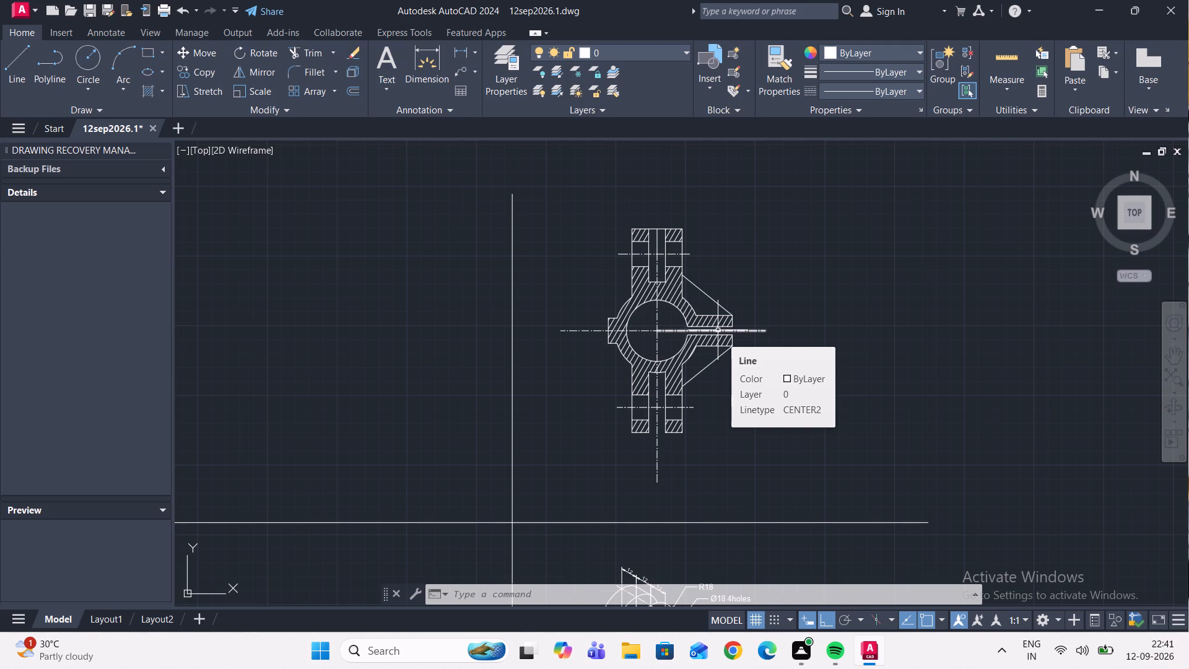
{"action": "left_click", "coordinate": [461, 50]}
{"action": "scroll", "coordinate": [685, 229], "scroll_direction": "up", "scroll_amount": 3}
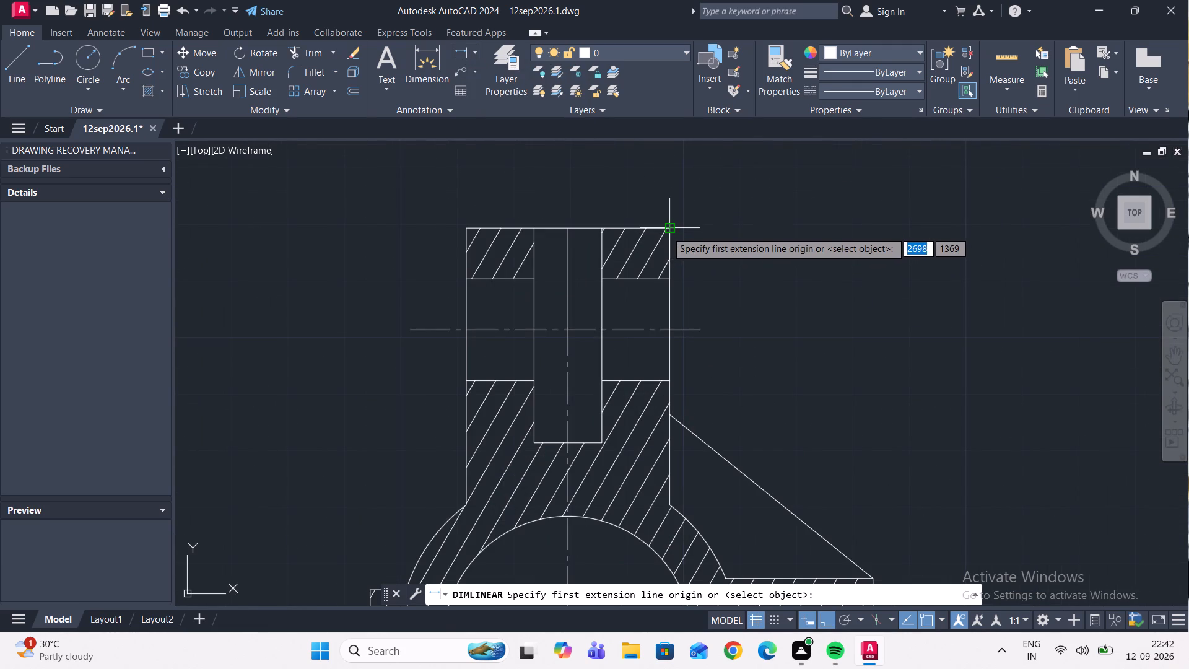
{"action": "left_click", "coordinate": [605, 232]}
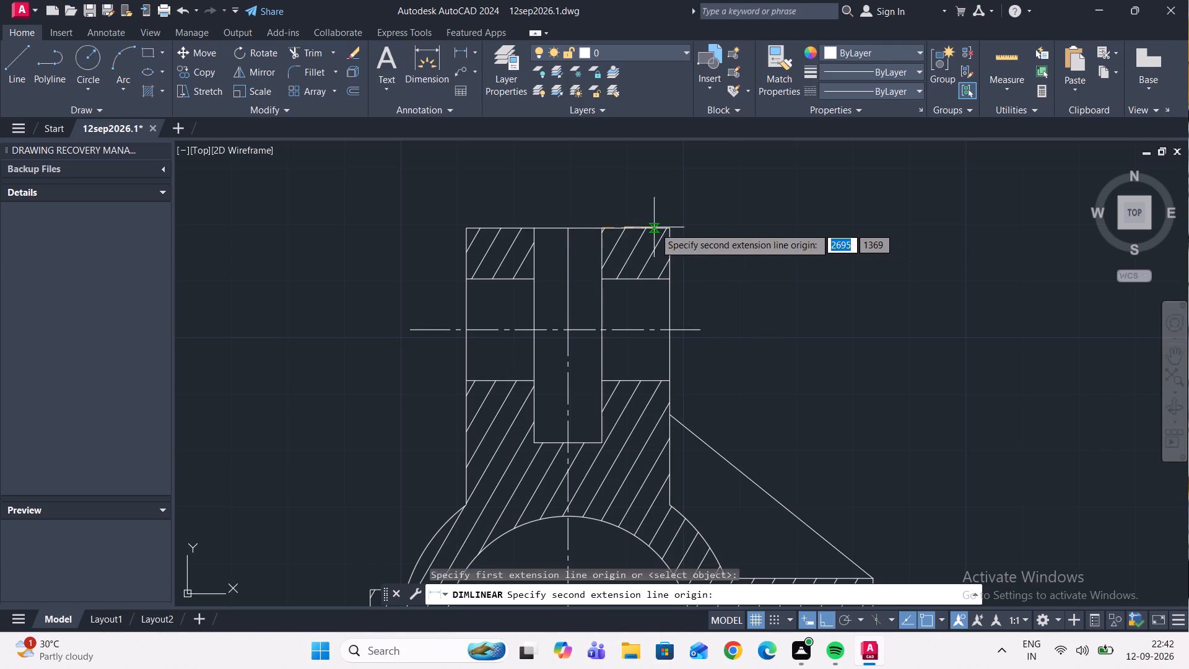
{"action": "left_click", "coordinate": [669, 229]}
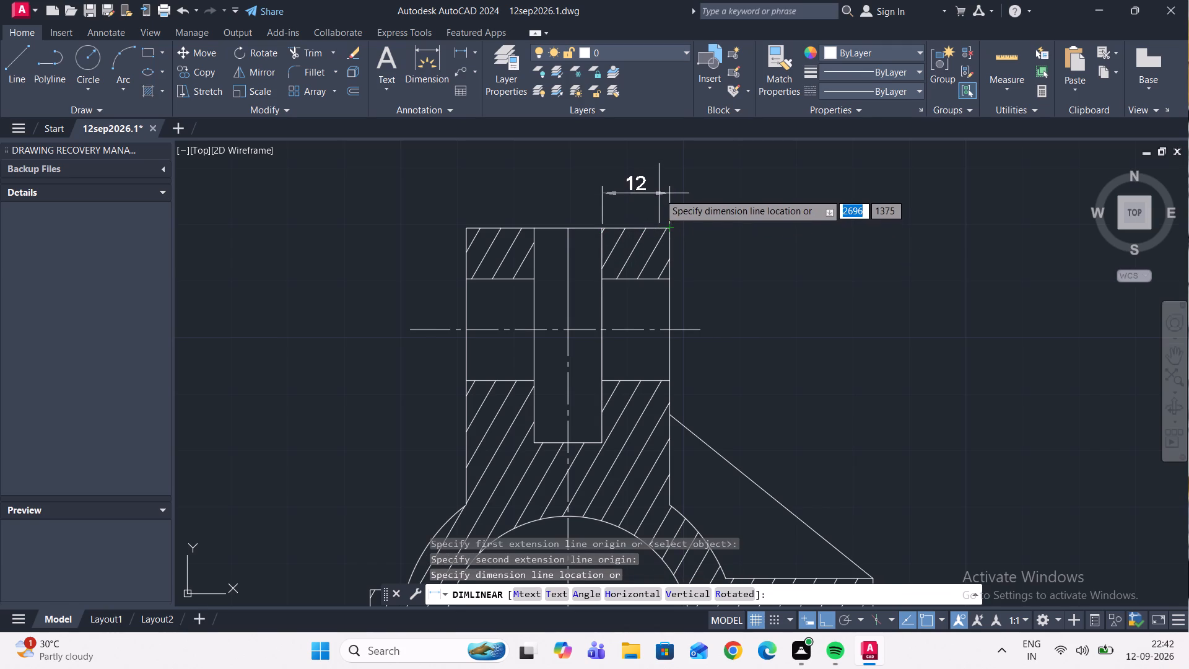
{"action": "left_click", "coordinate": [659, 193]}
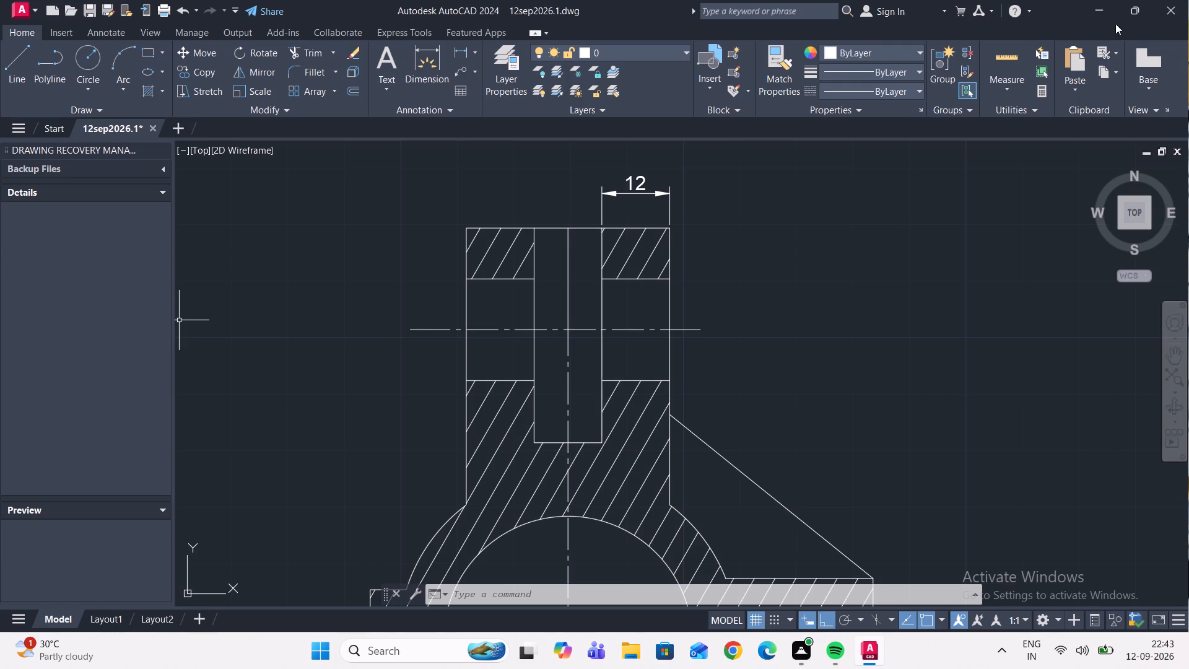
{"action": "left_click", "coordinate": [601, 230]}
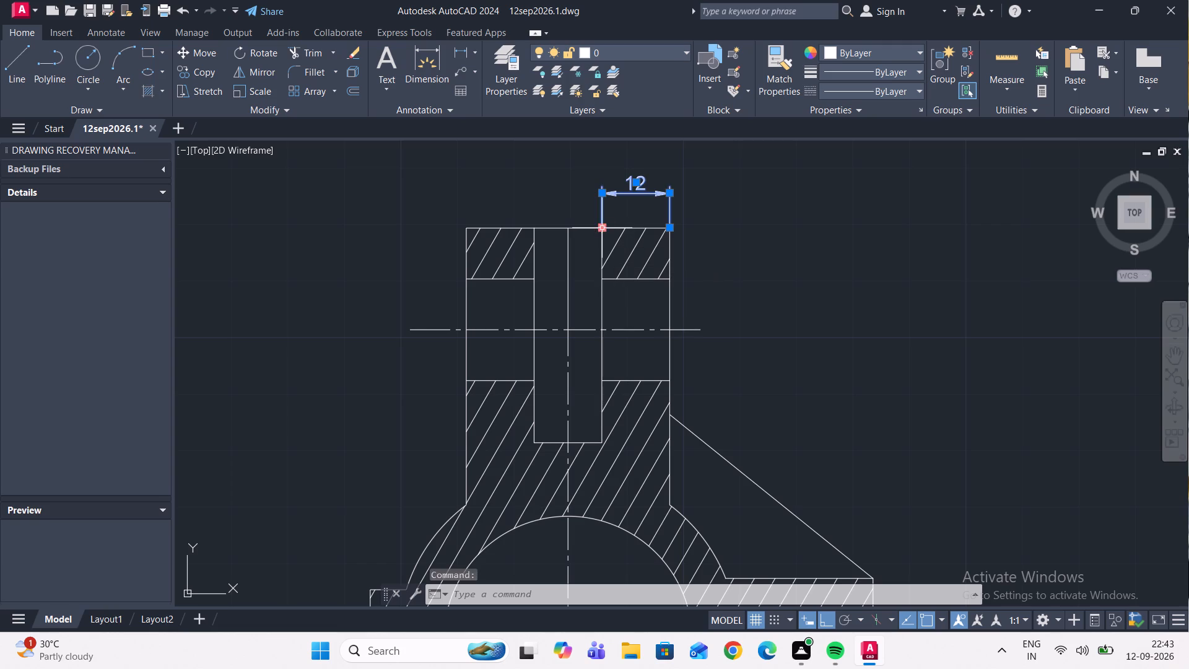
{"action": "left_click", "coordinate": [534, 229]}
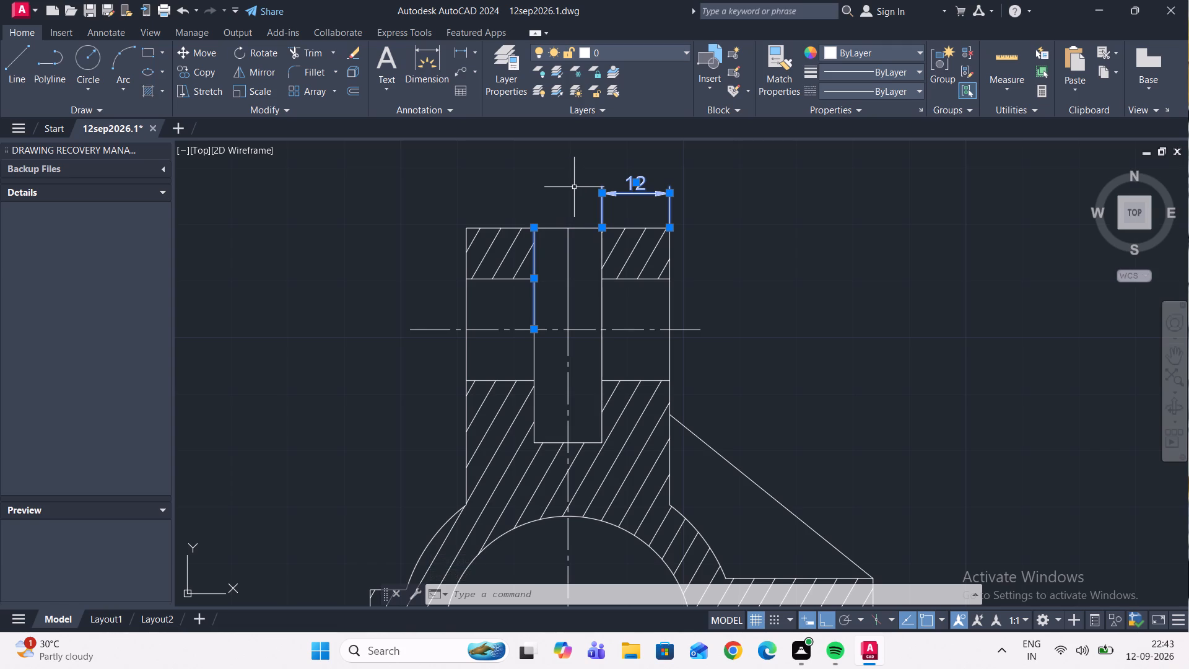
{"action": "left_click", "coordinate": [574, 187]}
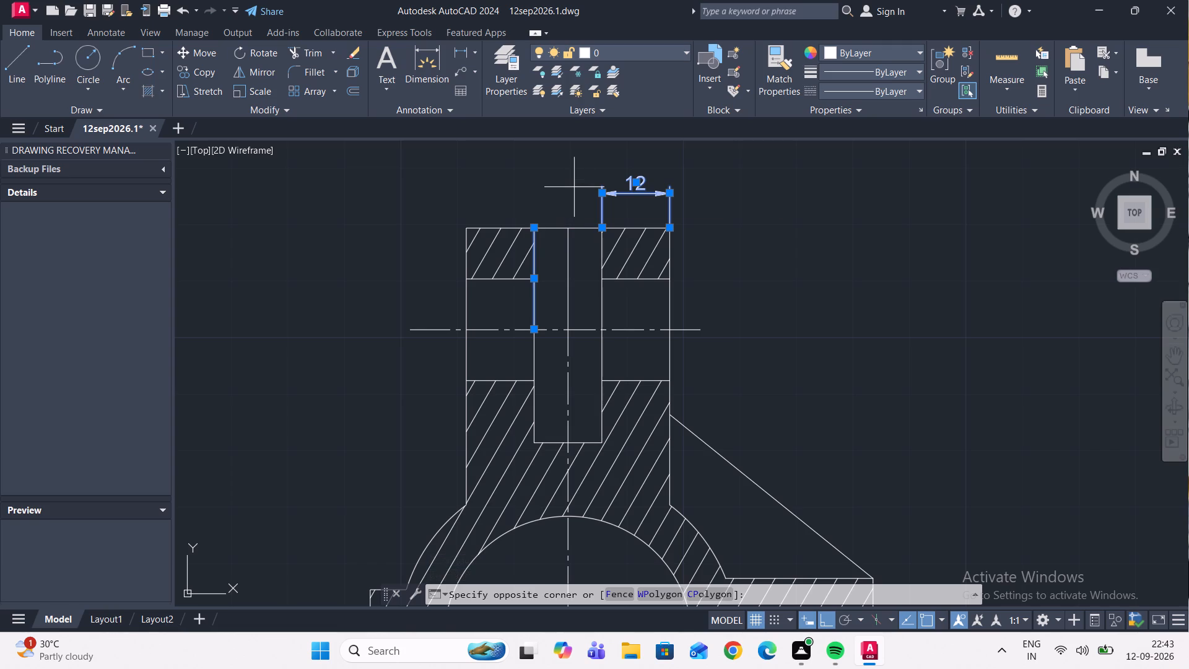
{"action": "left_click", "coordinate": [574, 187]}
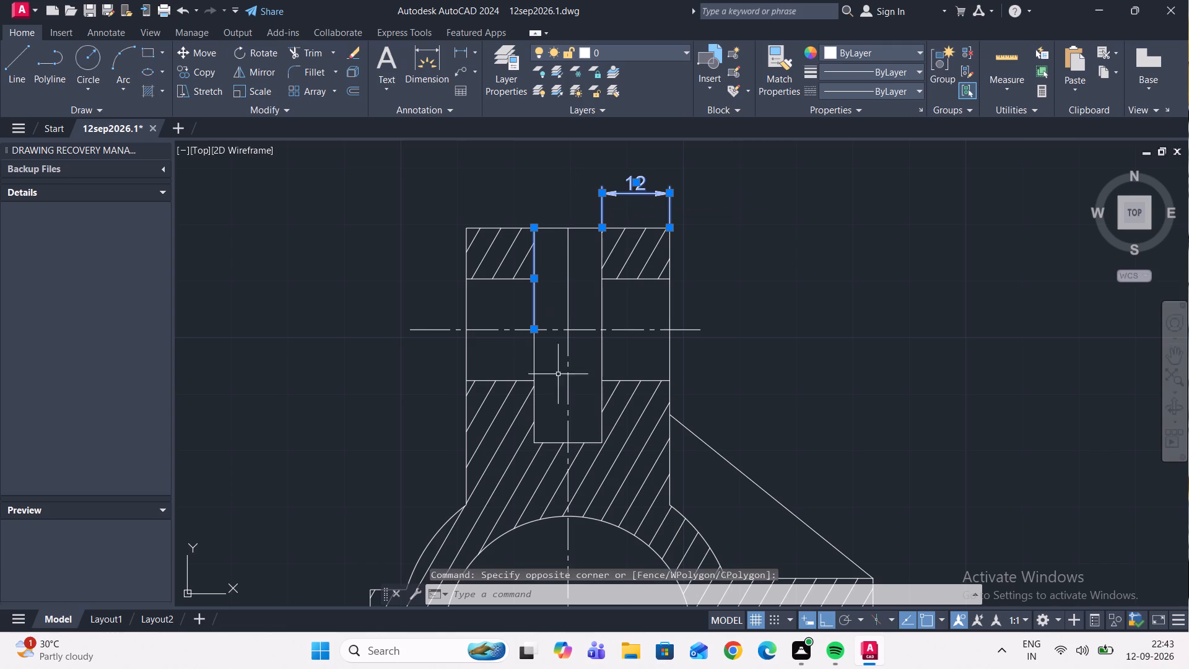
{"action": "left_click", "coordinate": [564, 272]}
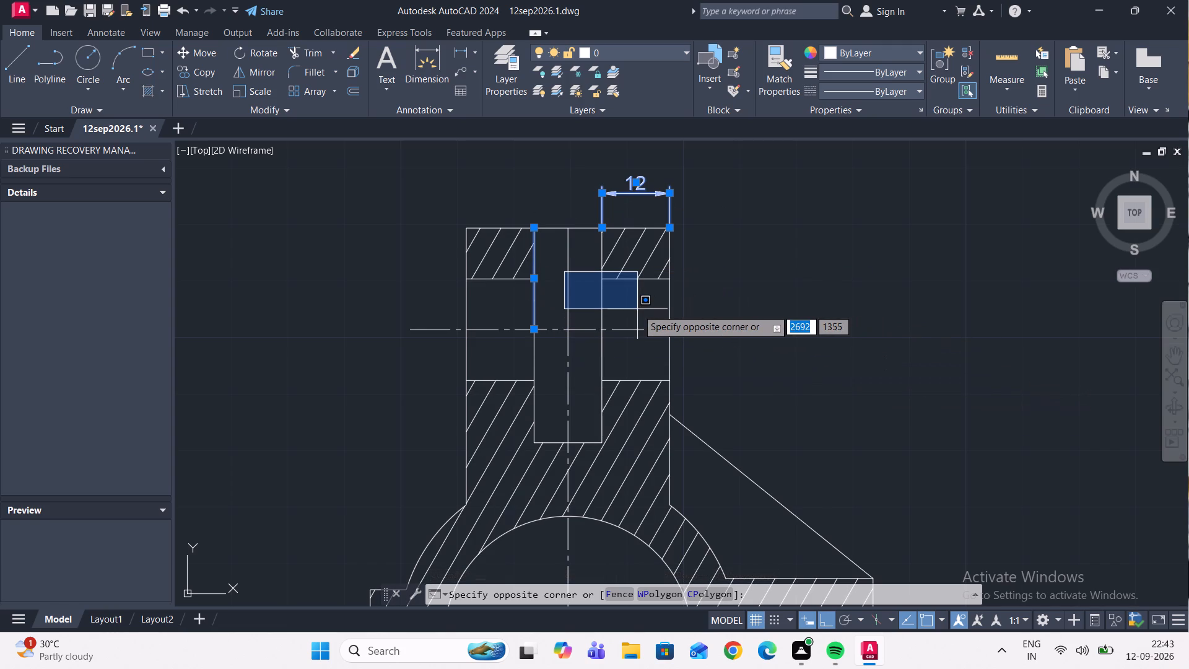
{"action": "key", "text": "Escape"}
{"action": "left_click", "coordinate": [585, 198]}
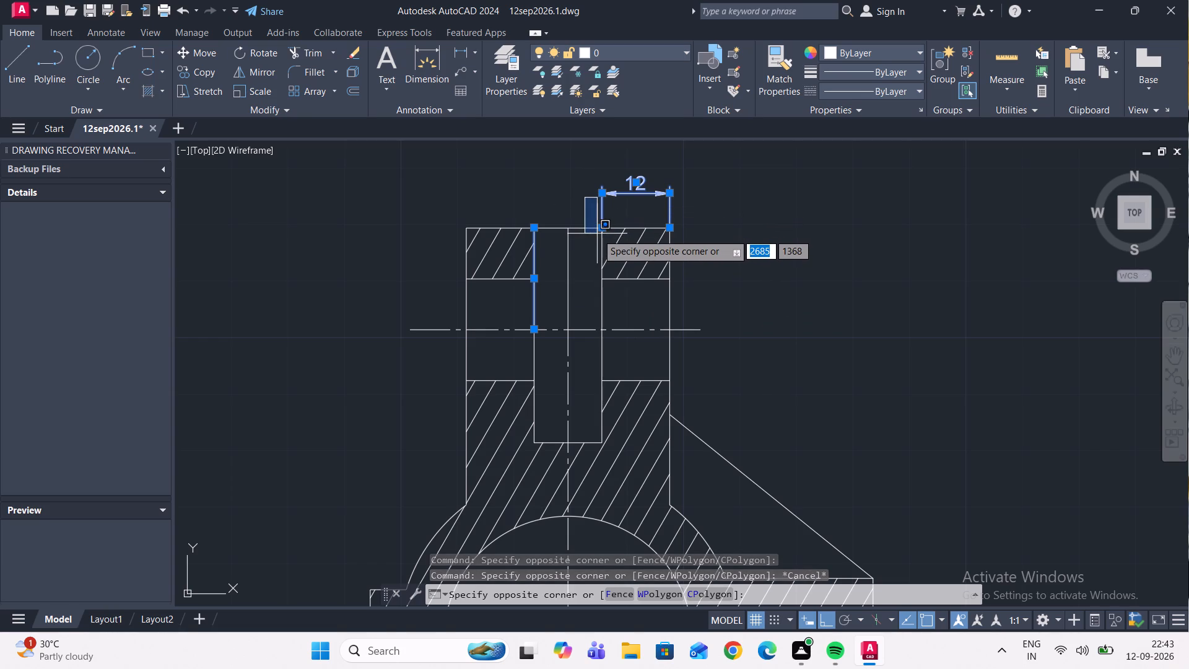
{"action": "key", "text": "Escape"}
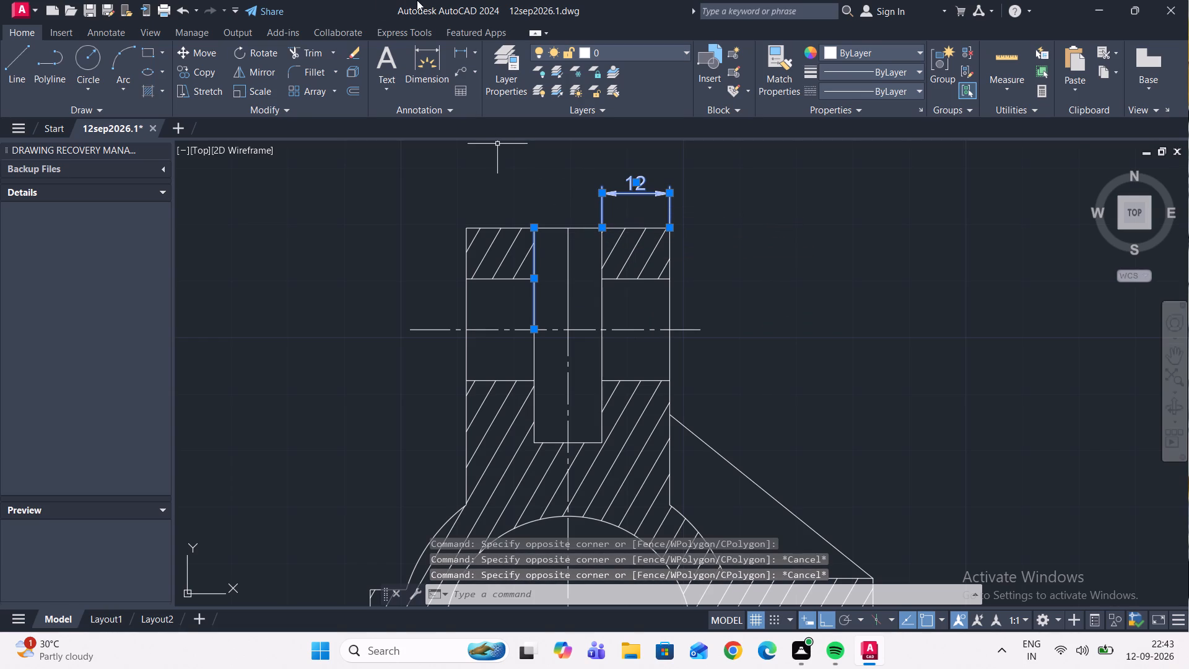
Add a horizontal linear dimension for the slot width between the two upper legs, placed along the top edge.
{"action": "left_click", "coordinate": [467, 48]}
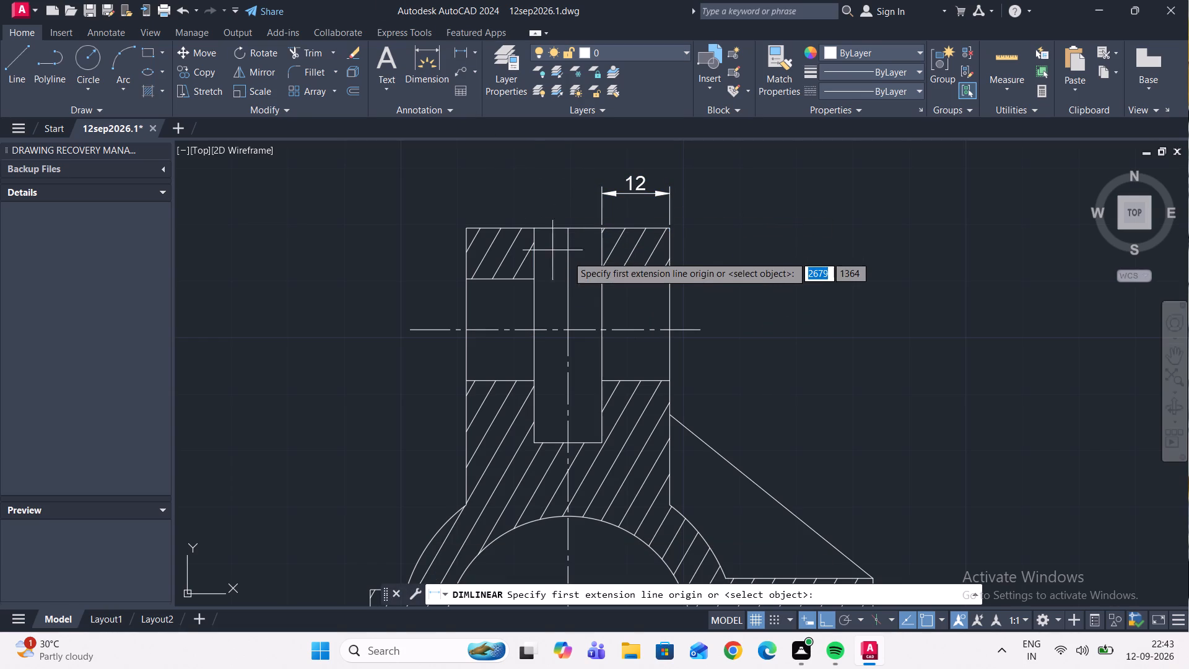
{"action": "left_click", "coordinate": [600, 230]}
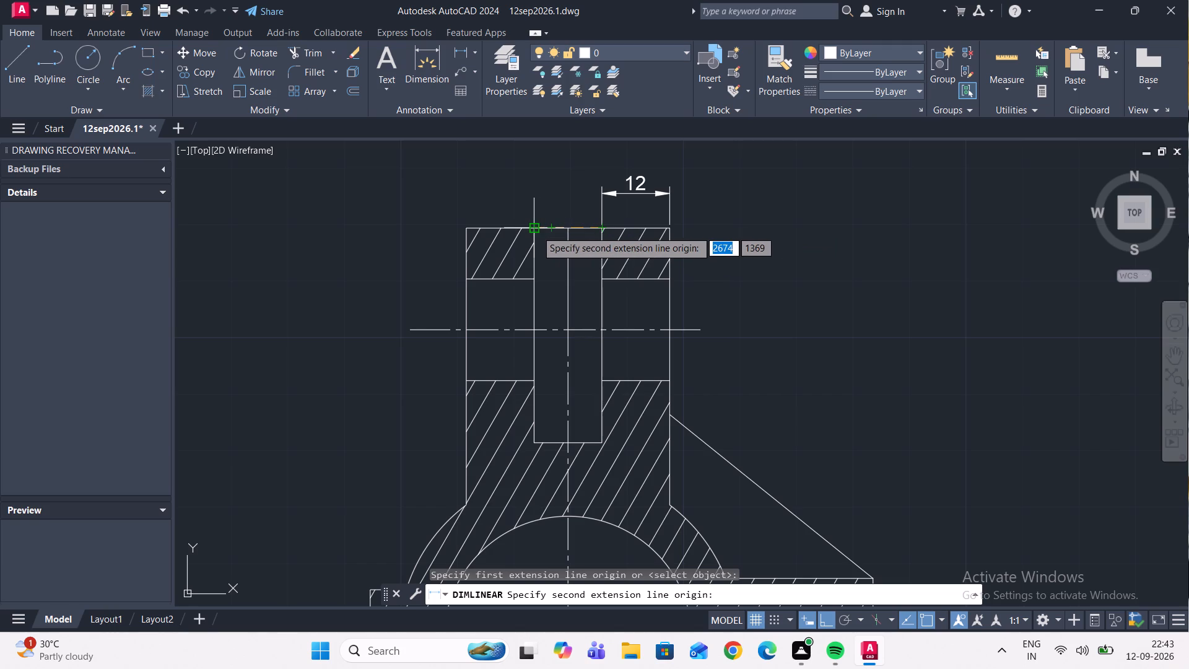
{"action": "left_click", "coordinate": [534, 232]}
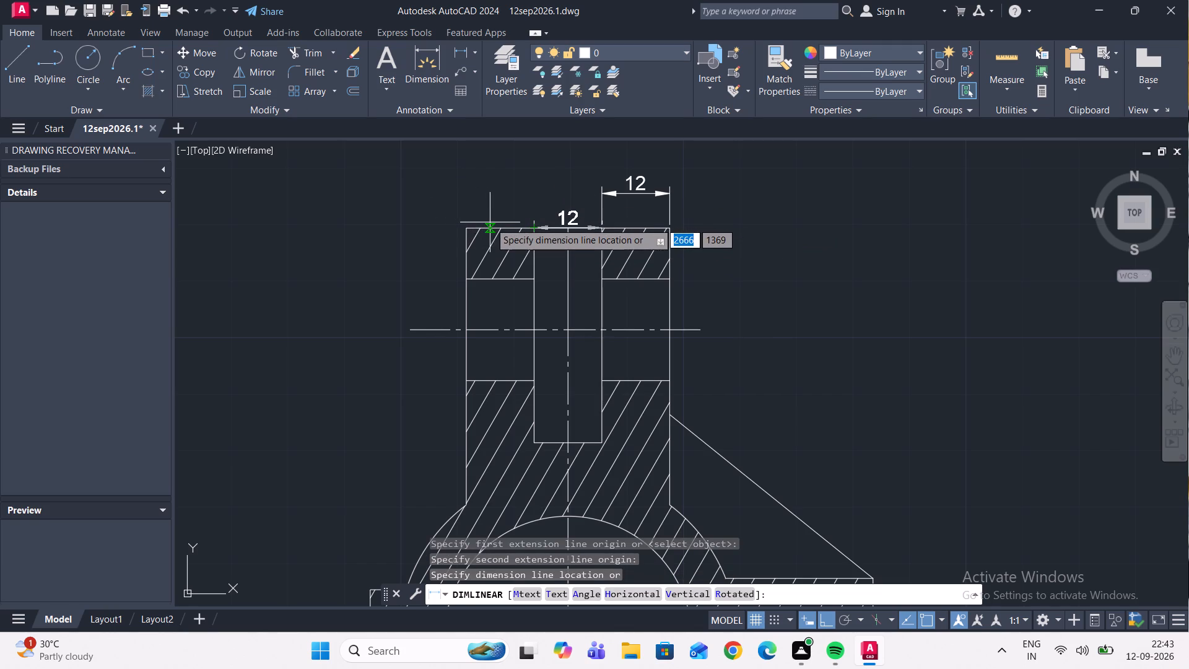
{"action": "left_click", "coordinate": [536, 231]}
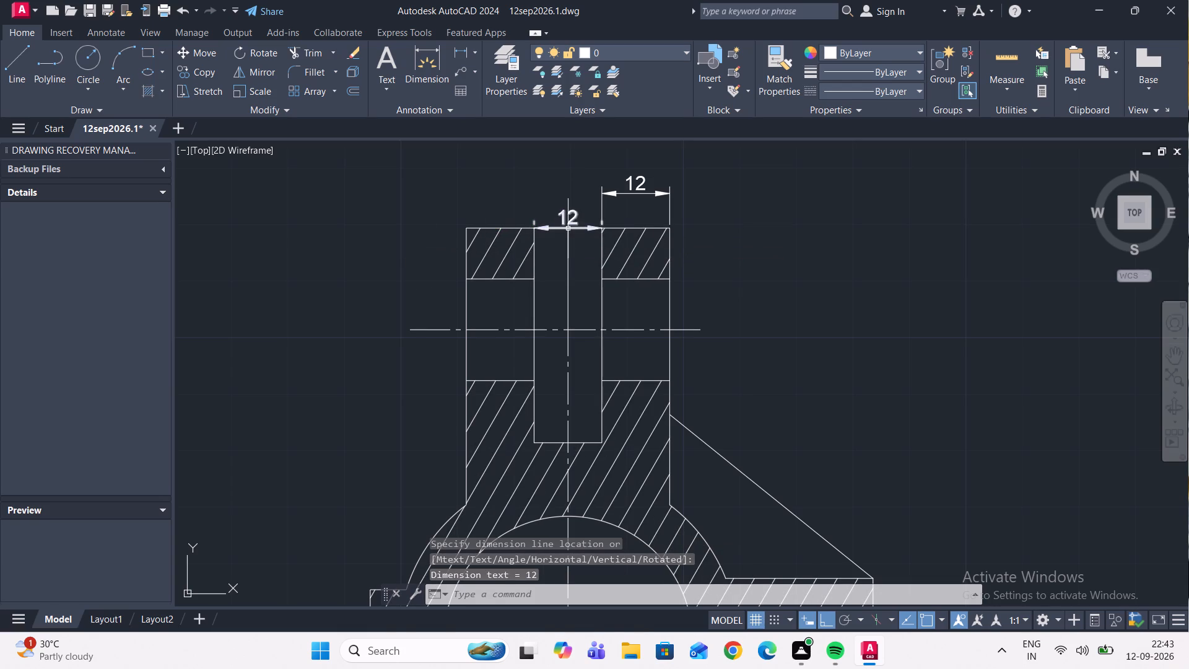
Move the slot-width dimension line up above the upper legs, aligned with the neighbouring right leg dimension.
{"action": "left_click_drag", "start_coordinate": [568, 216], "coordinate": [577, 195]}
{"action": "left_click", "coordinate": [578, 193]}
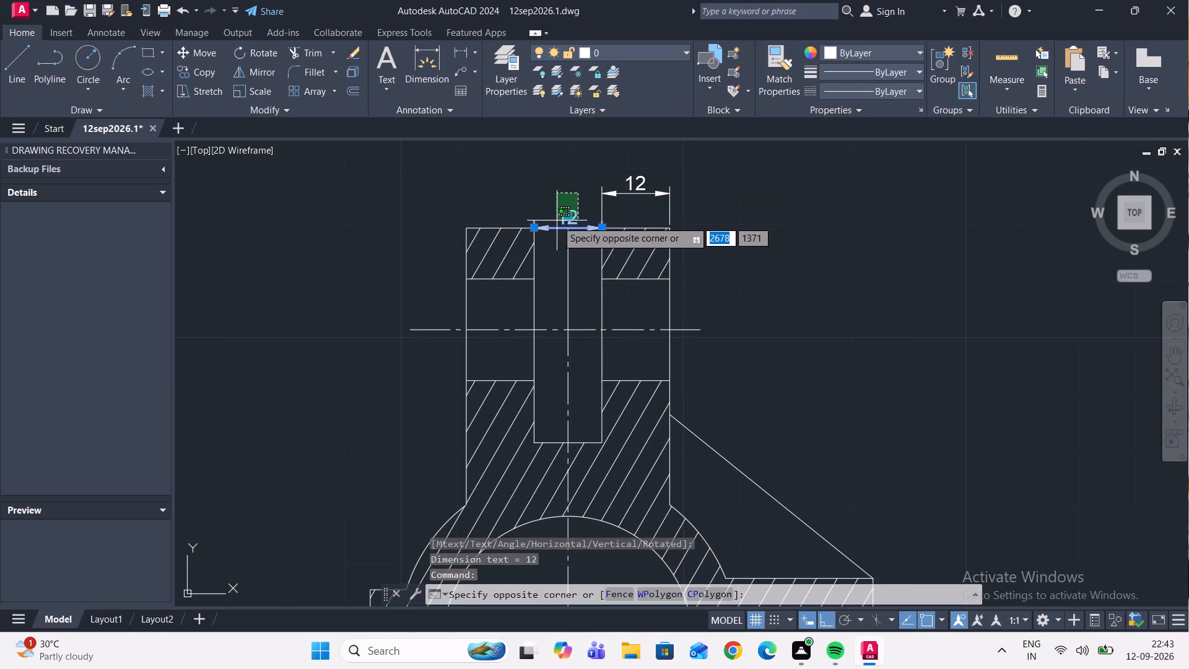
{"action": "key", "text": "Escape"}
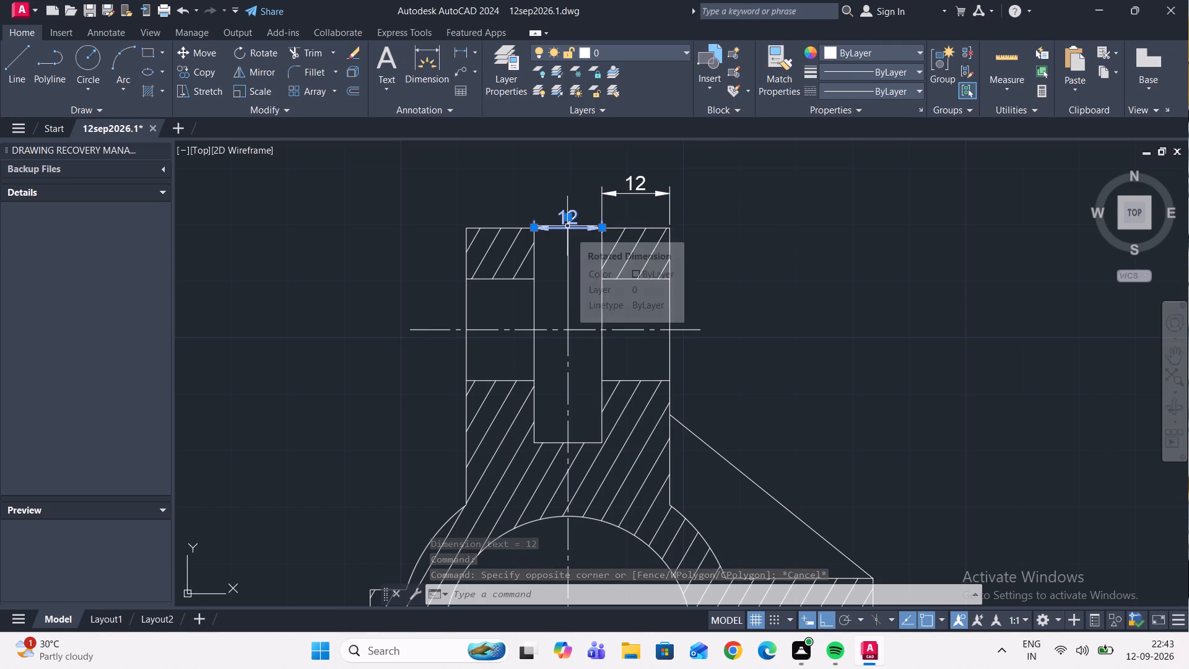
{"action": "right_click", "coordinate": [567, 226]}
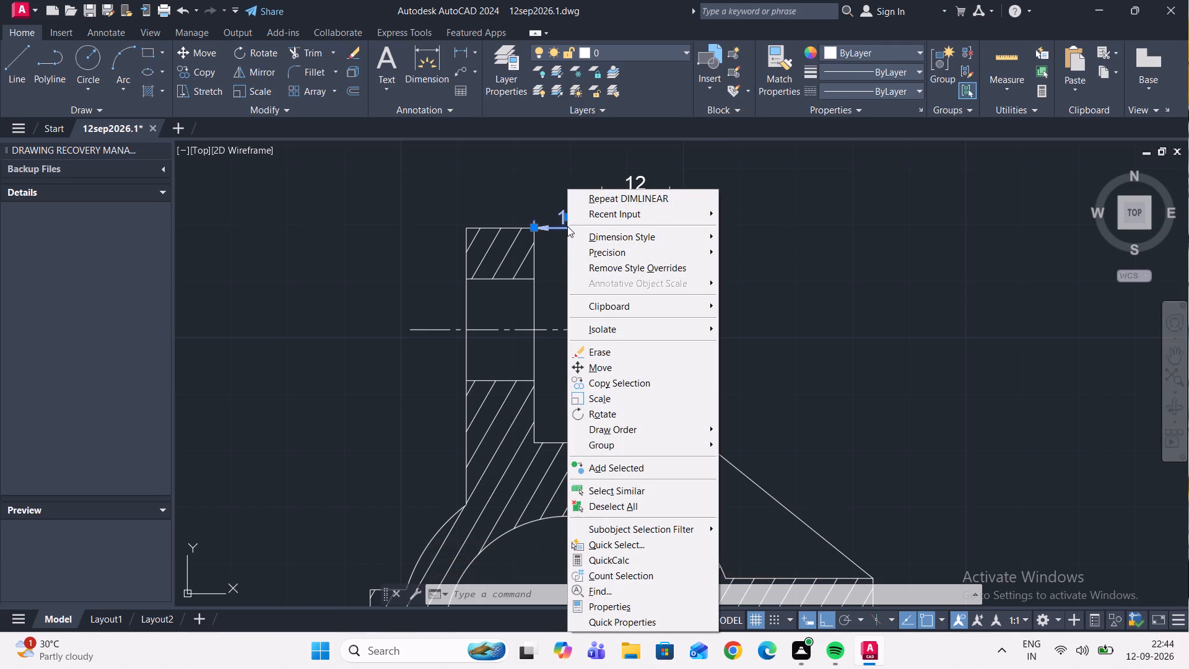
{"action": "left_click", "coordinate": [554, 237]}
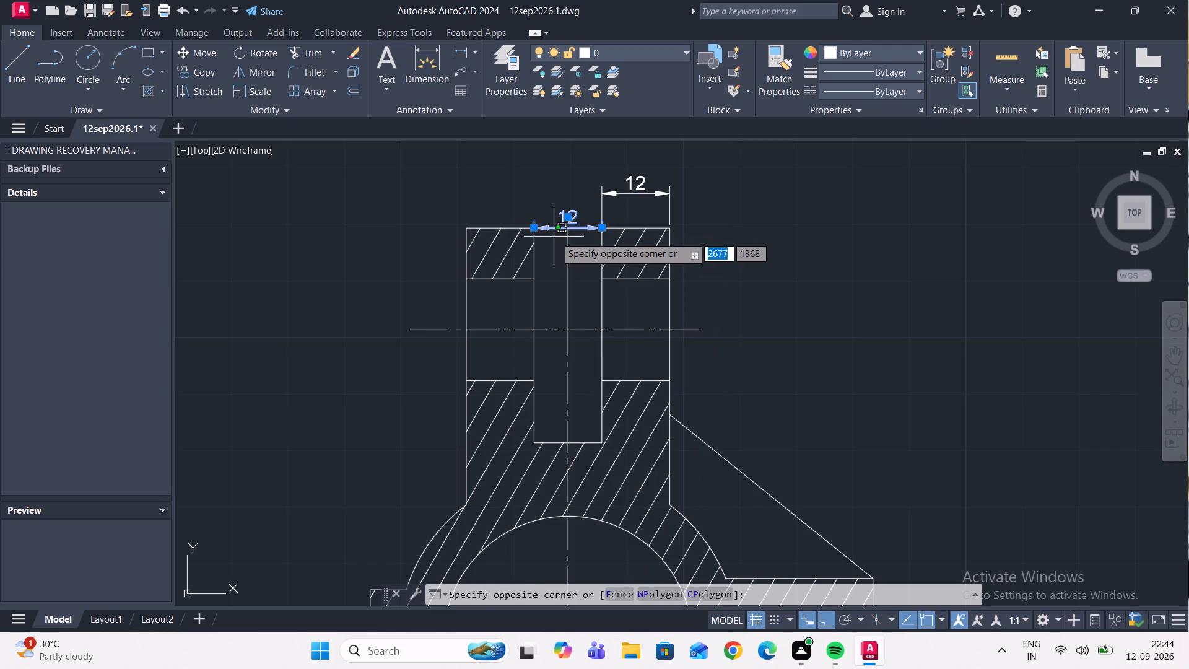
{"action": "key", "text": "Escape"}
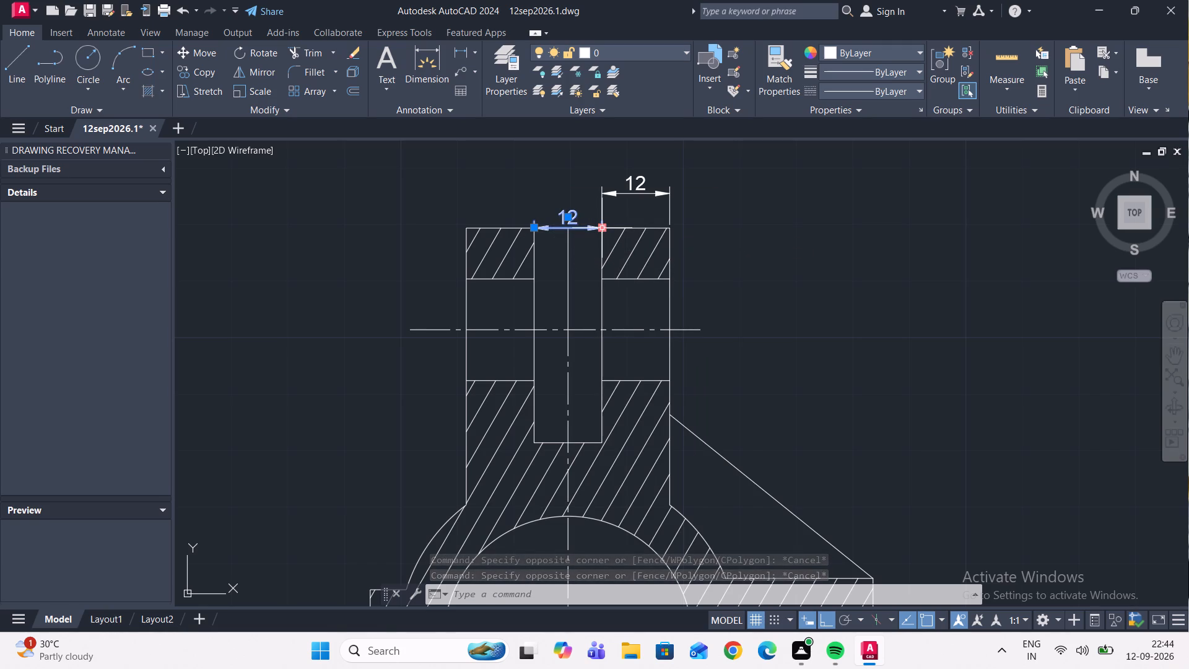
{"action": "right_click", "coordinate": [602, 229]}
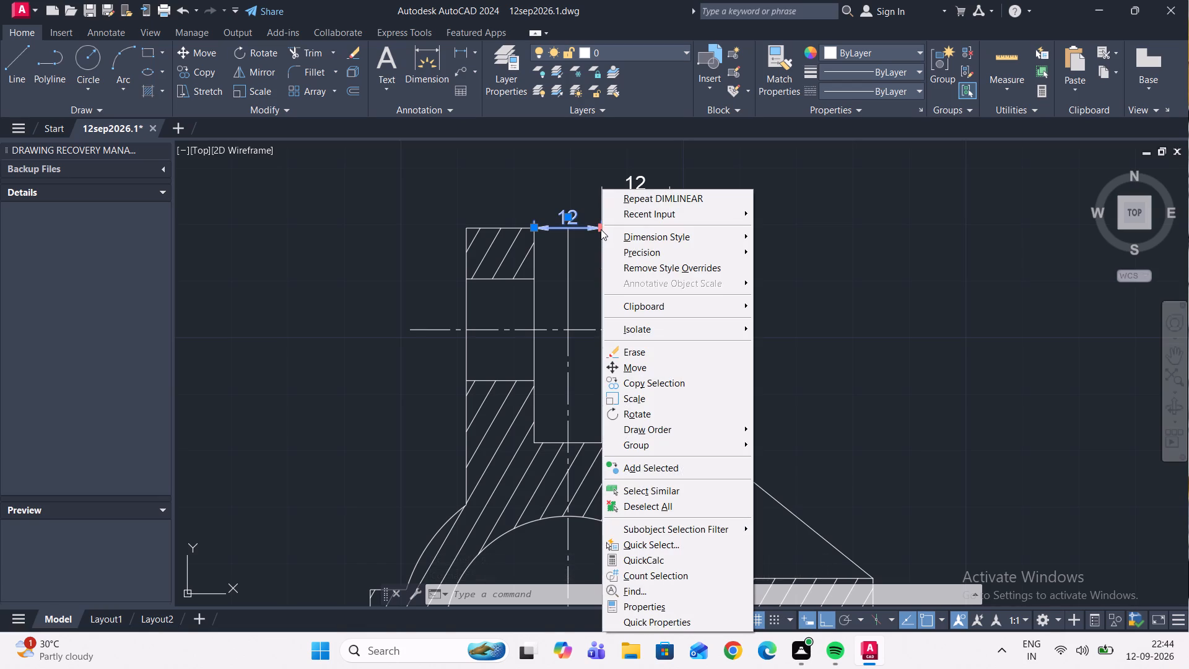
{"action": "left_click", "coordinate": [1025, 273]}
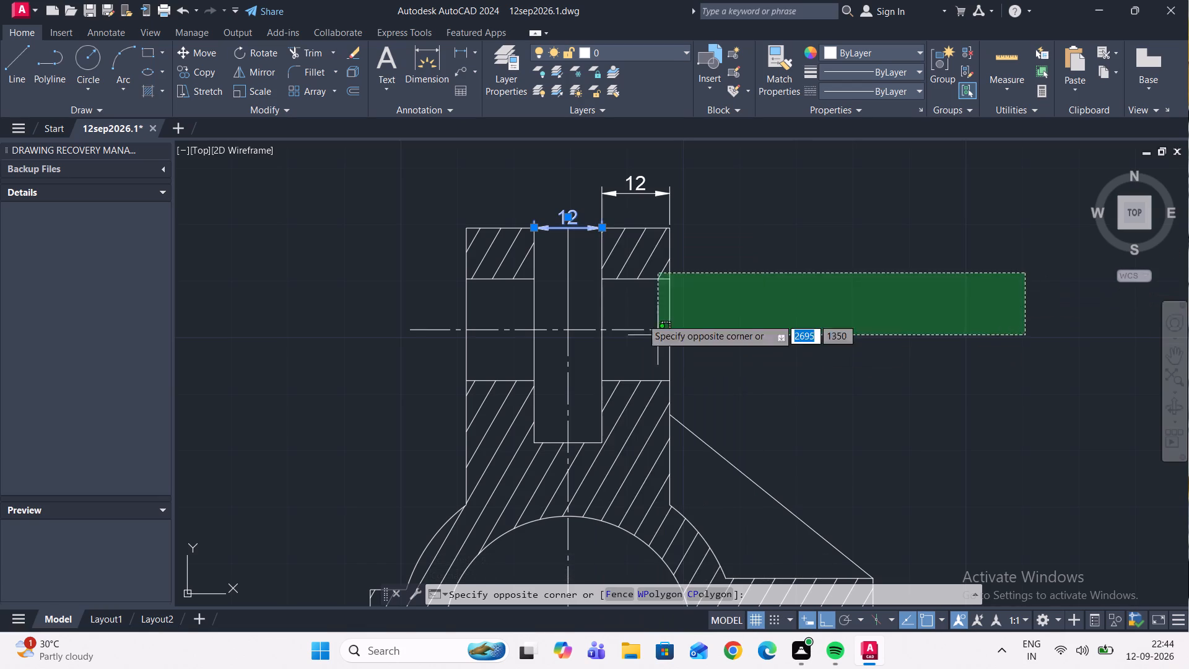
{"action": "key", "text": "Escape"}
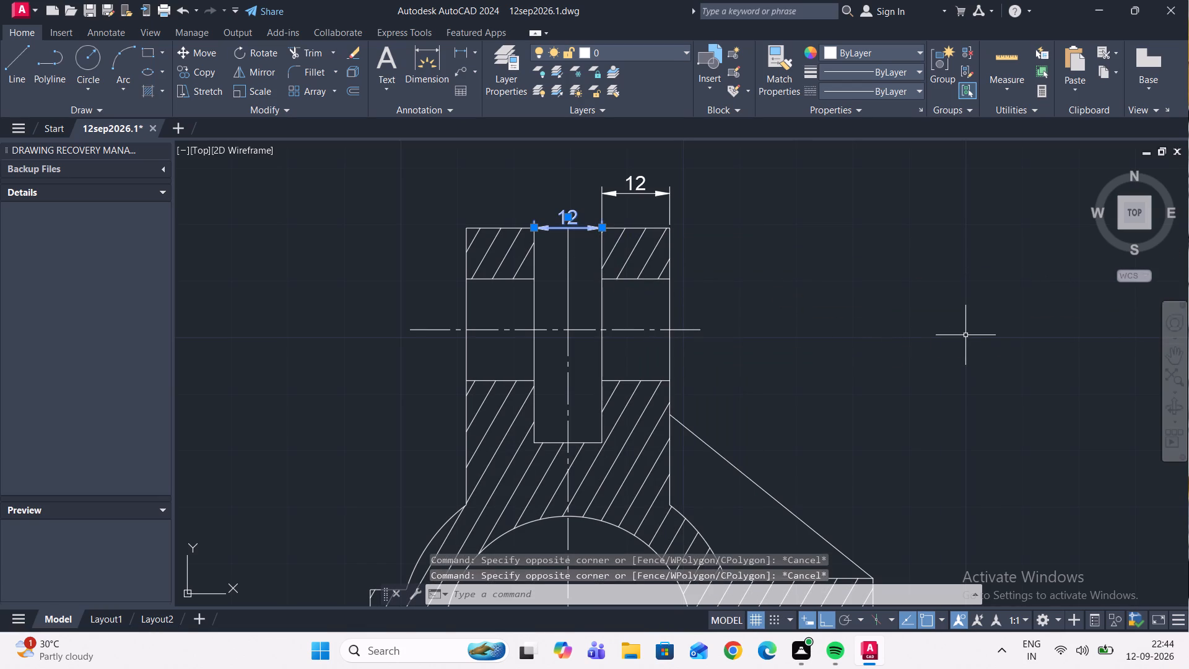
{"action": "left_click", "coordinate": [602, 230]}
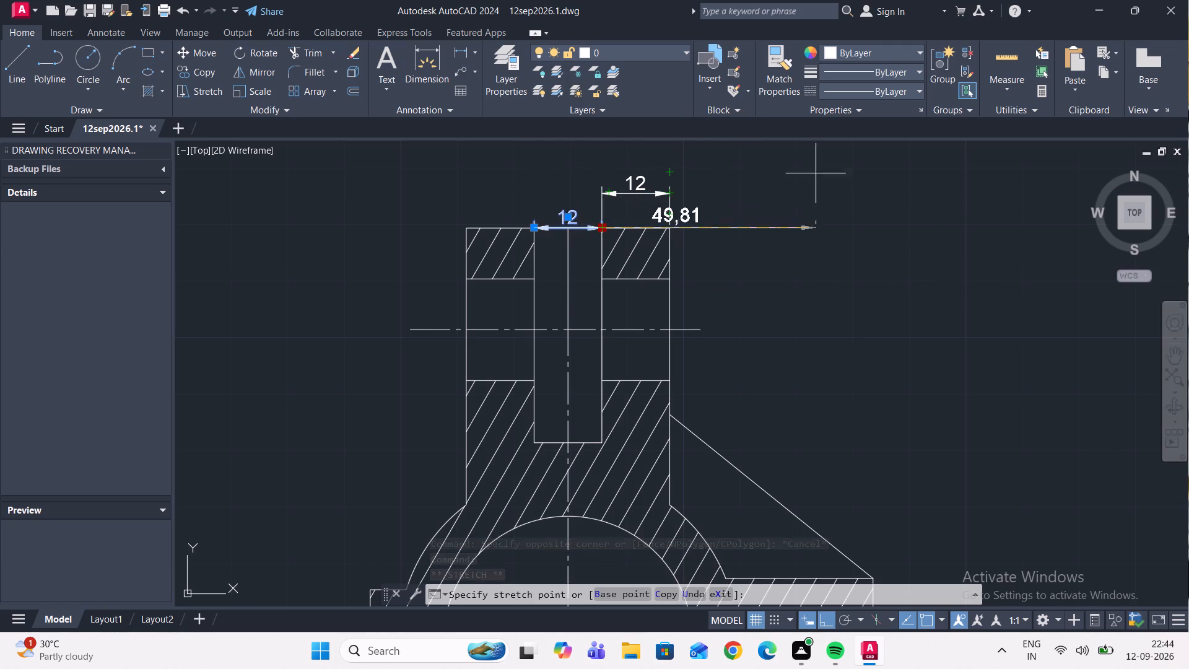
{"action": "left_click", "coordinate": [603, 193]}
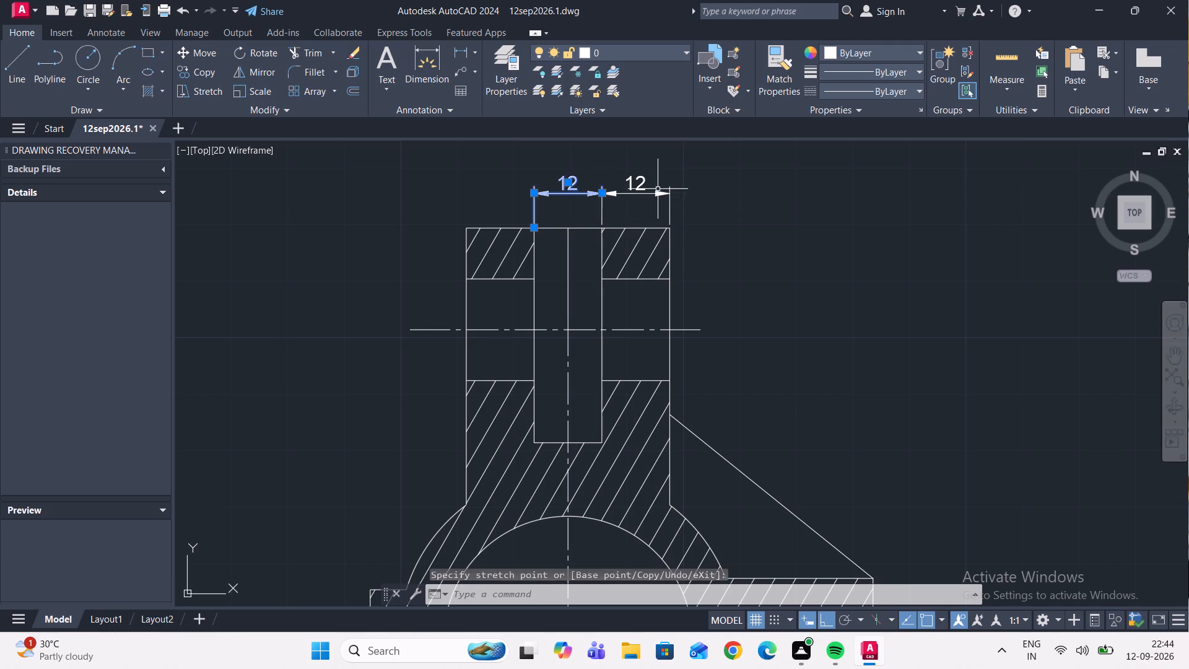
{"action": "scroll", "coordinate": [709, 213], "scroll_direction": "down", "scroll_amount": 2}
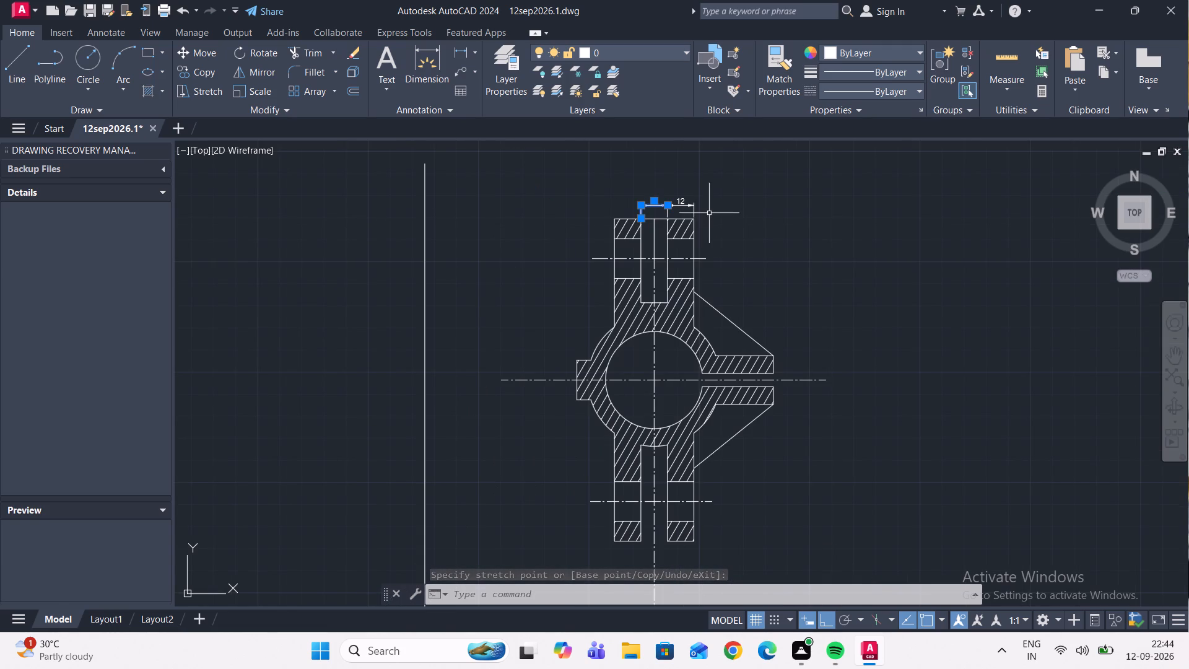
{"action": "key", "text": "Escape"}
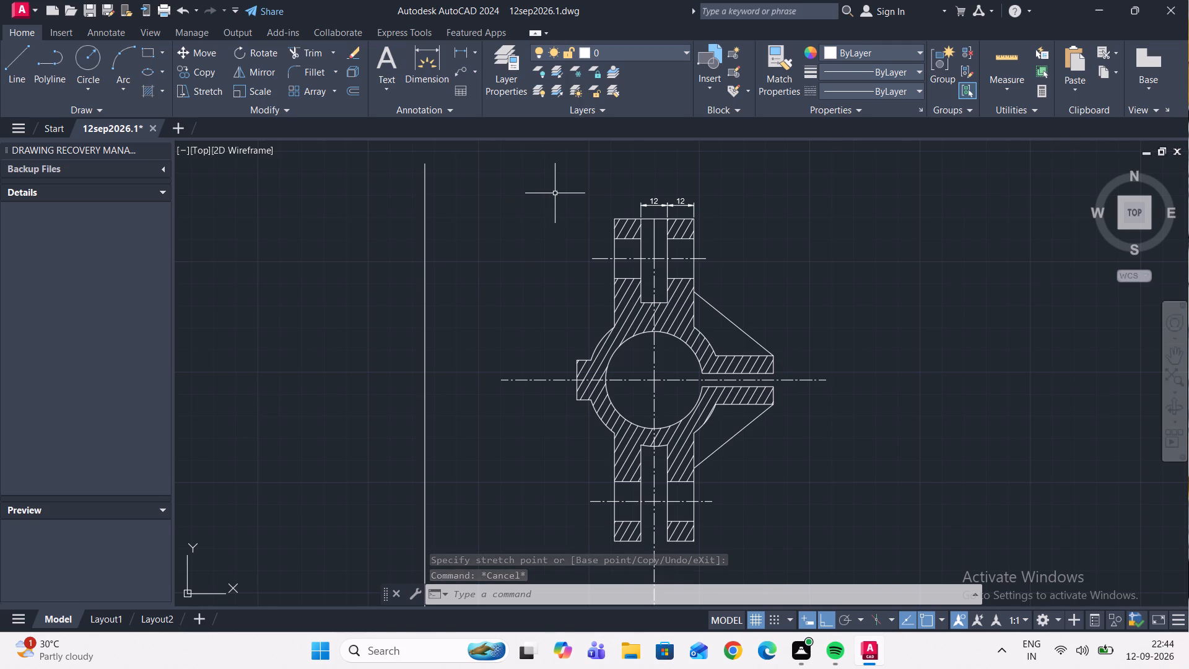
Add a horizontal linear dimension across the top of the upper left leg, placed just below its top edge.
{"action": "scroll", "coordinate": [564, 196], "scroll_direction": "up", "scroll_amount": 1, "text": "ctrl"}
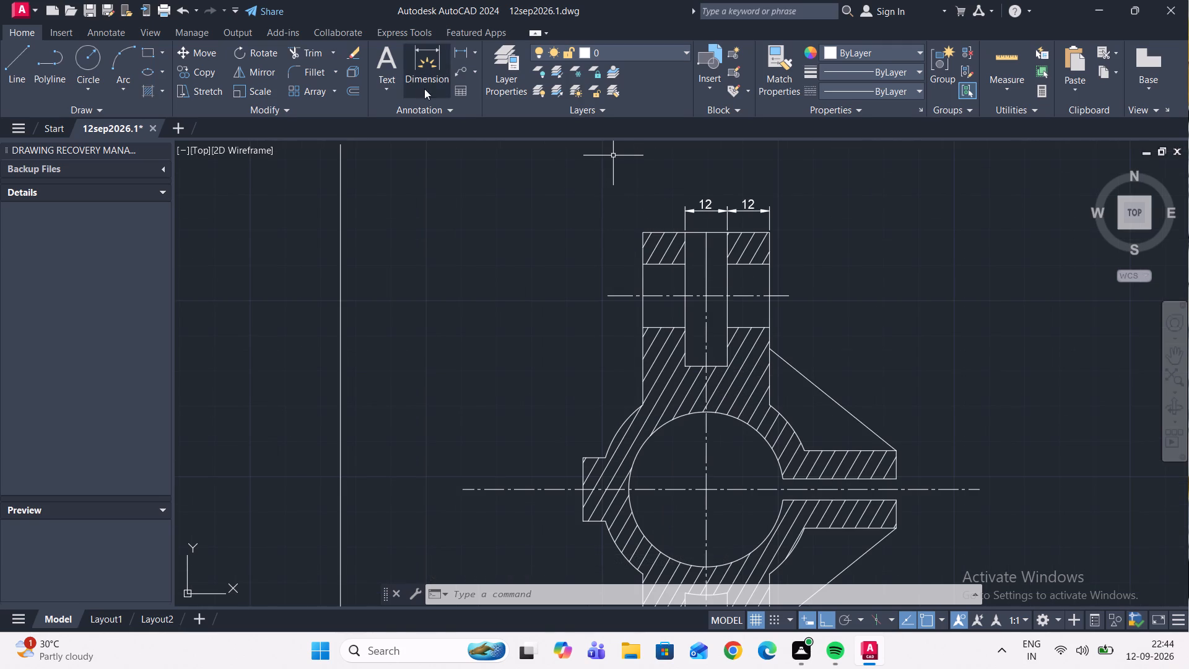
{"action": "left_click", "coordinate": [462, 53]}
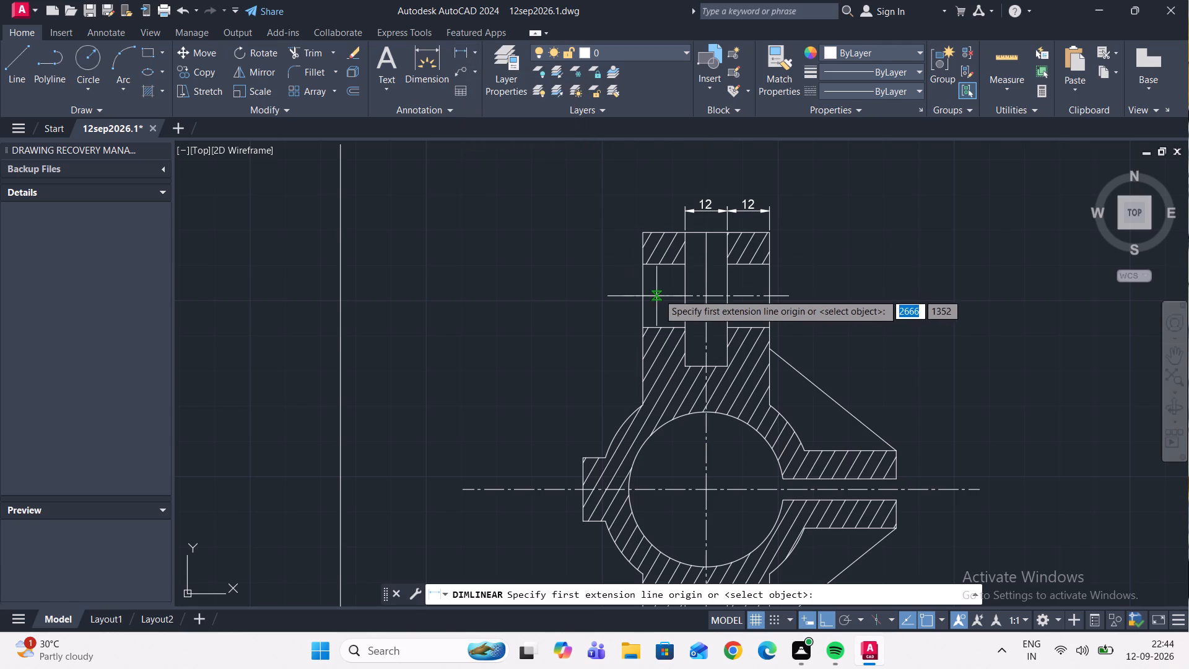
{"action": "left_click", "coordinate": [684, 233]}
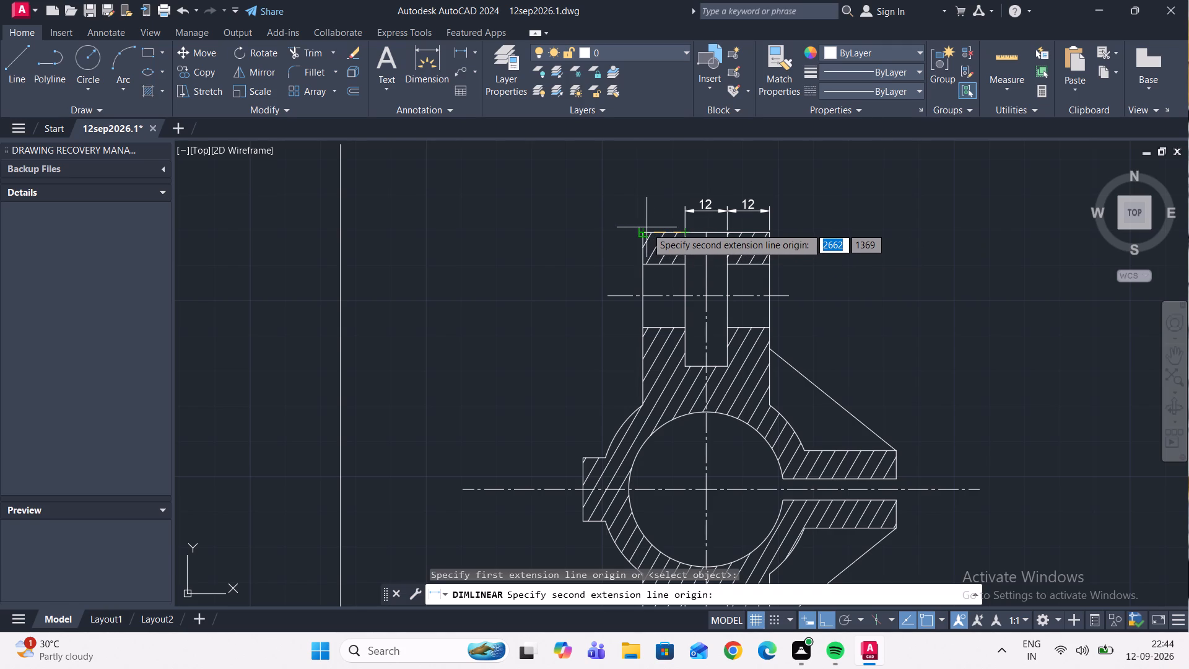
{"action": "left_click", "coordinate": [644, 232]}
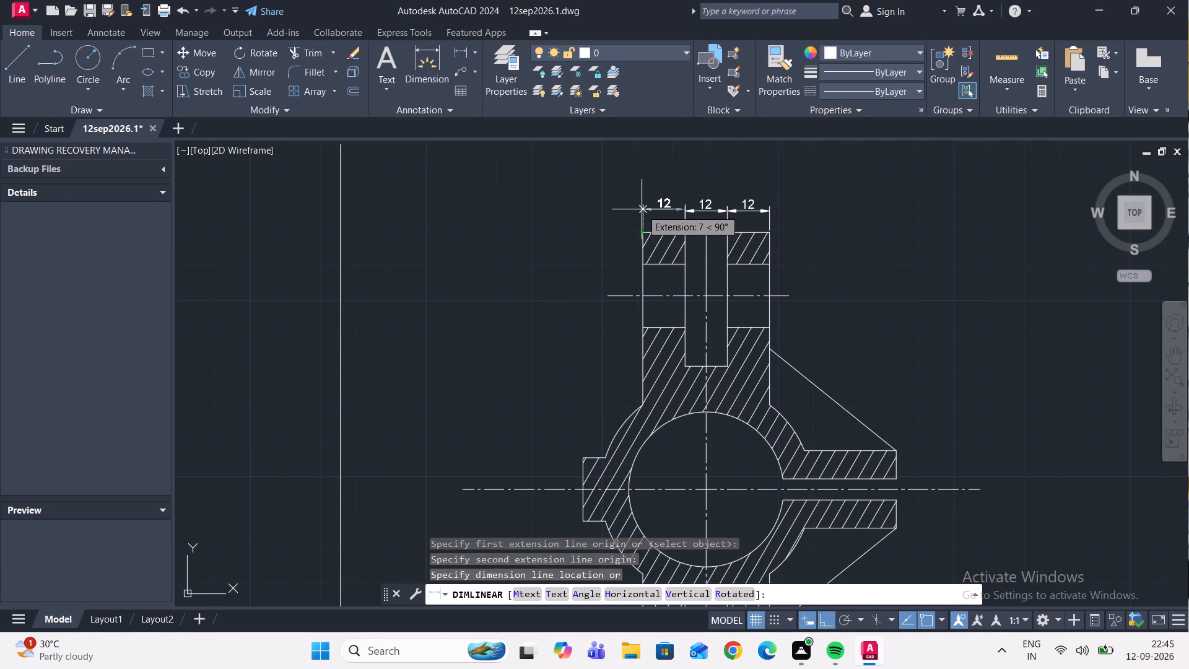
{"action": "right_click", "coordinate": [642, 209]}
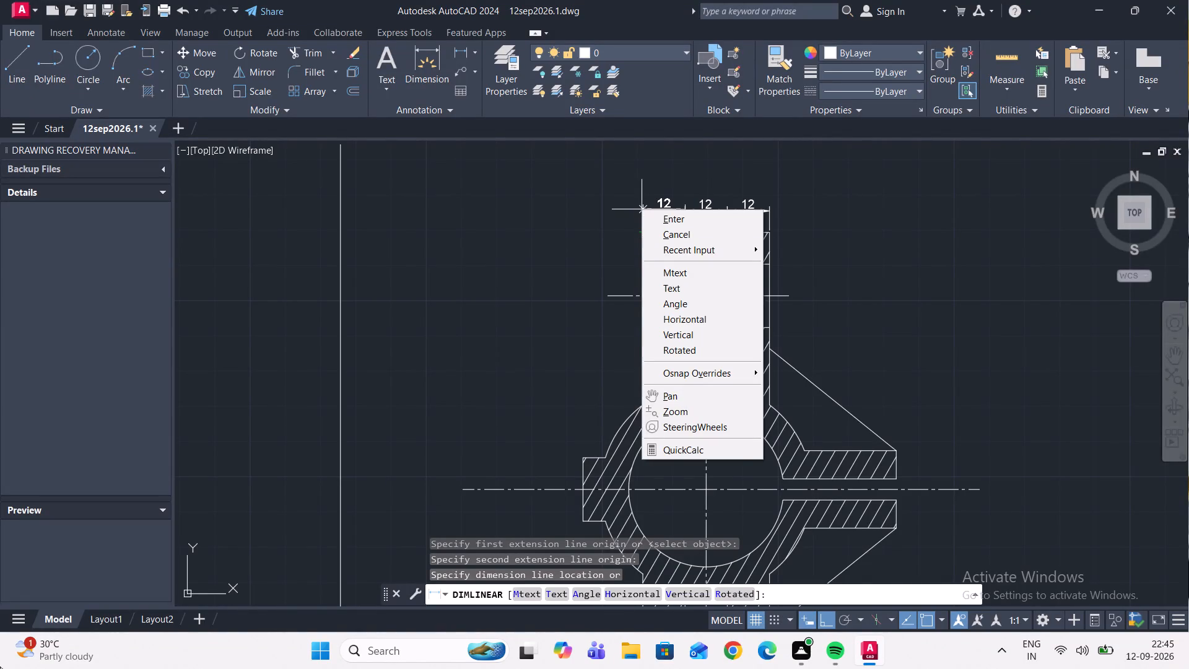
{"action": "left_click", "coordinate": [617, 251]}
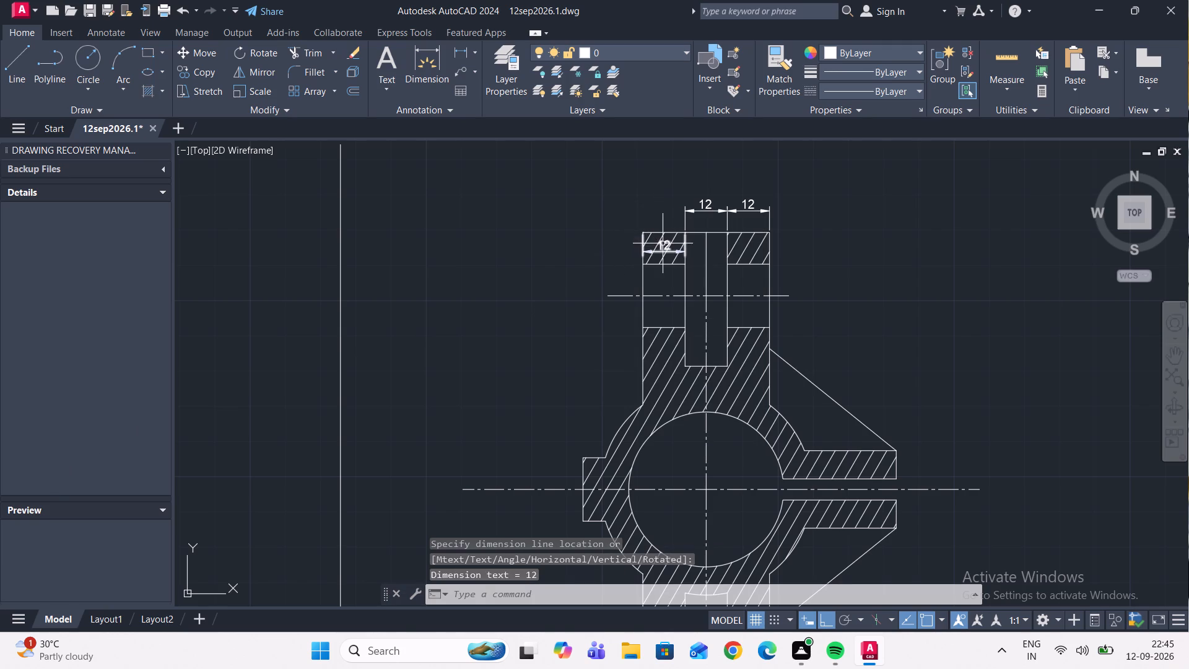
{"action": "key", "text": "Escape"}
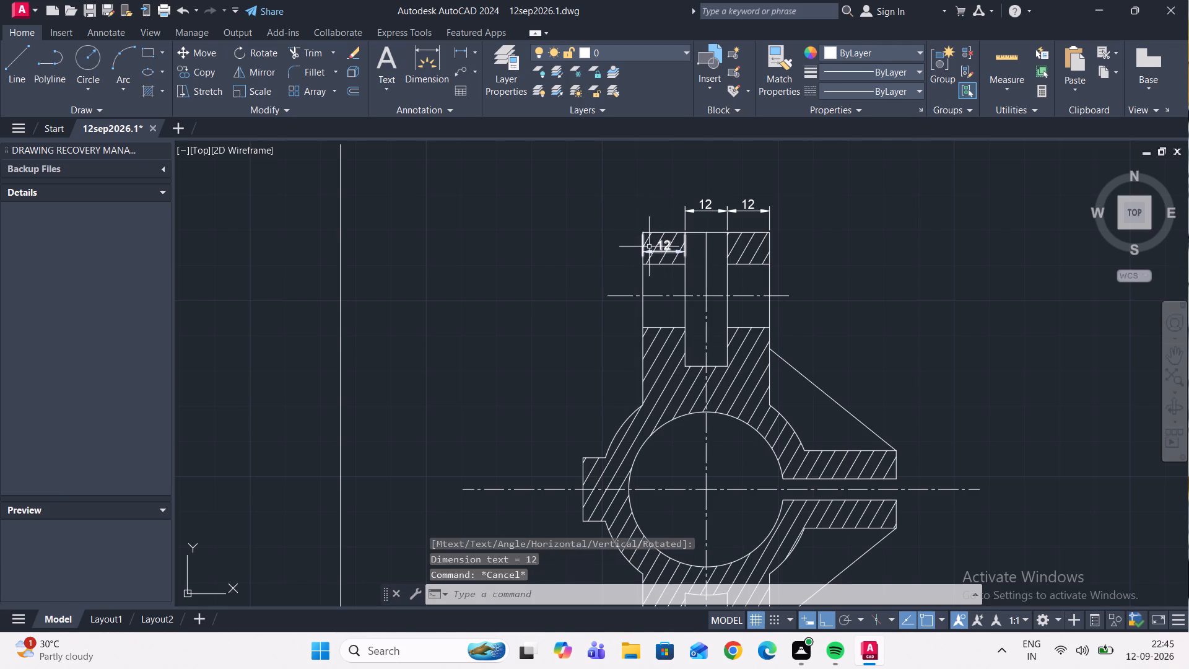
{"action": "key", "text": "Escape"}
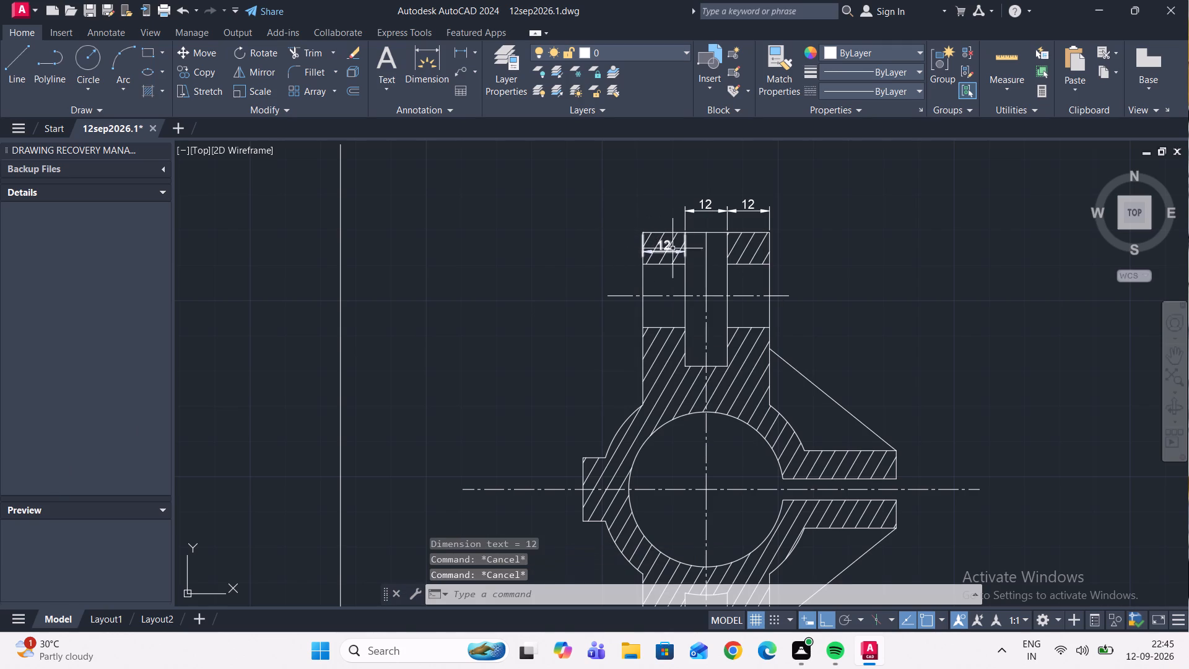
Move the upper left leg's width dimension line above the top edge, aligned with the other two top dimensions.
{"action": "left_click_drag", "start_coordinate": [667, 252], "coordinate": [667, 251]}
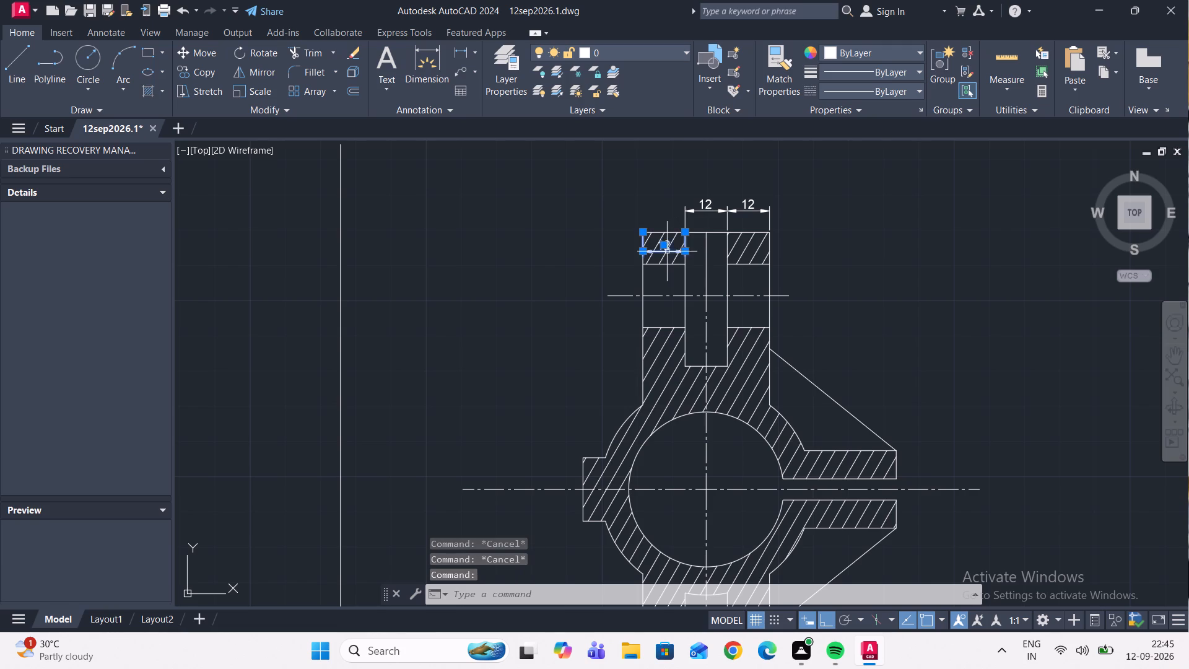
{"action": "left_click_drag", "start_coordinate": [667, 251], "coordinate": [672, 221]}
{"action": "left_click_drag", "start_coordinate": [672, 218], "coordinate": [671, 212]}
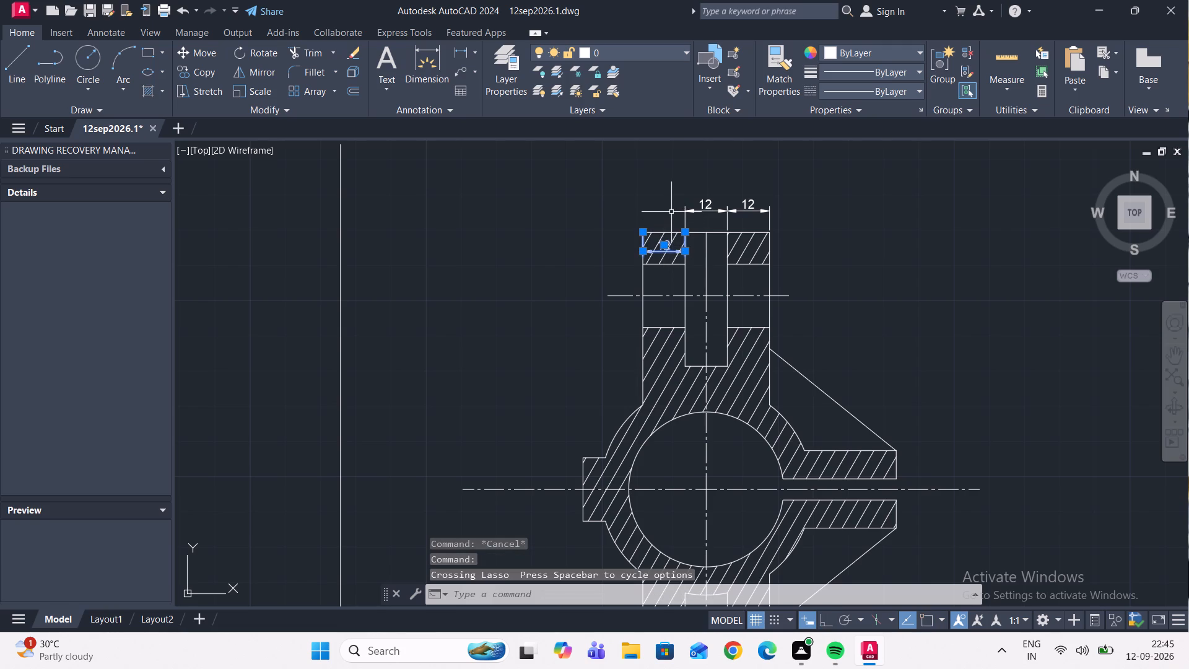
{"action": "left_click", "coordinate": [685, 252]}
{"action": "left_click_drag", "start_coordinate": [685, 252], "coordinate": [682, 212]}
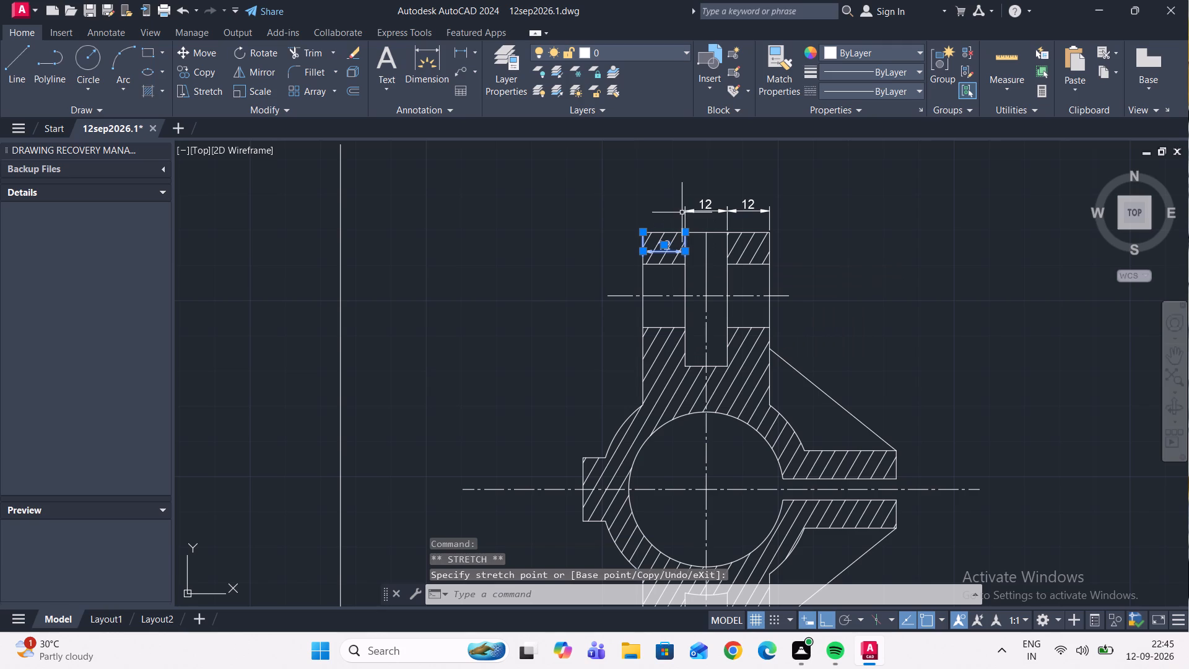
{"action": "left_click_drag", "start_coordinate": [682, 212], "coordinate": [681, 215]}
{"action": "left_click_drag", "start_coordinate": [681, 215], "coordinate": [681, 216]}
{"action": "left_click", "coordinate": [687, 251]}
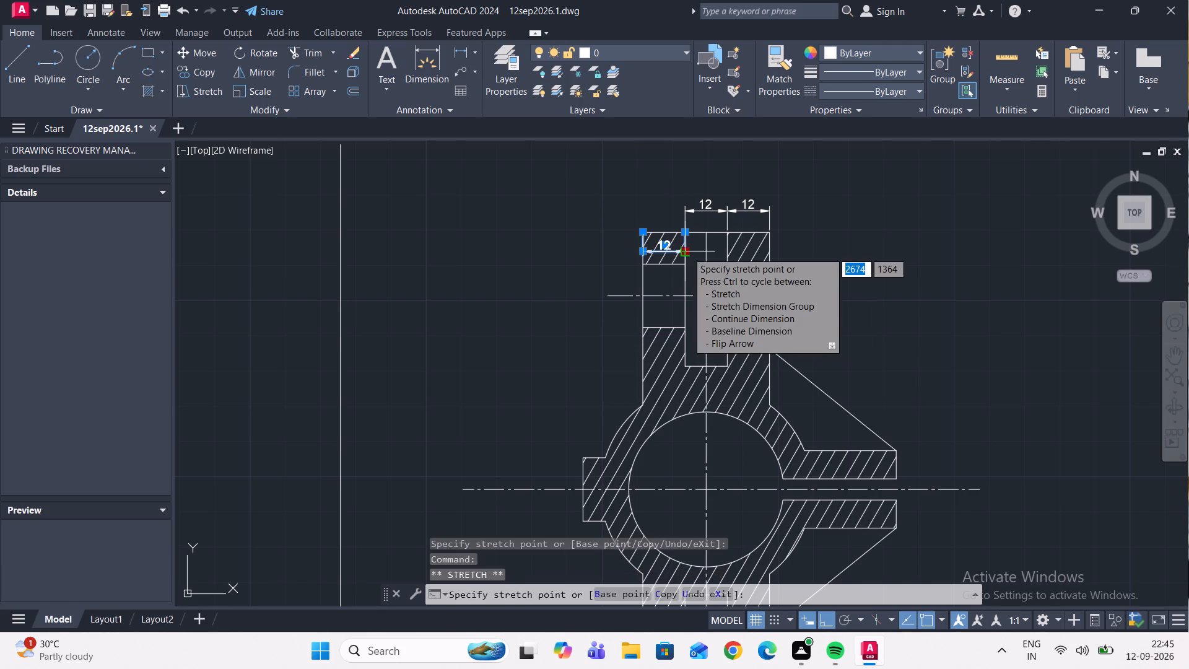
{"action": "left_click", "coordinate": [673, 211]}
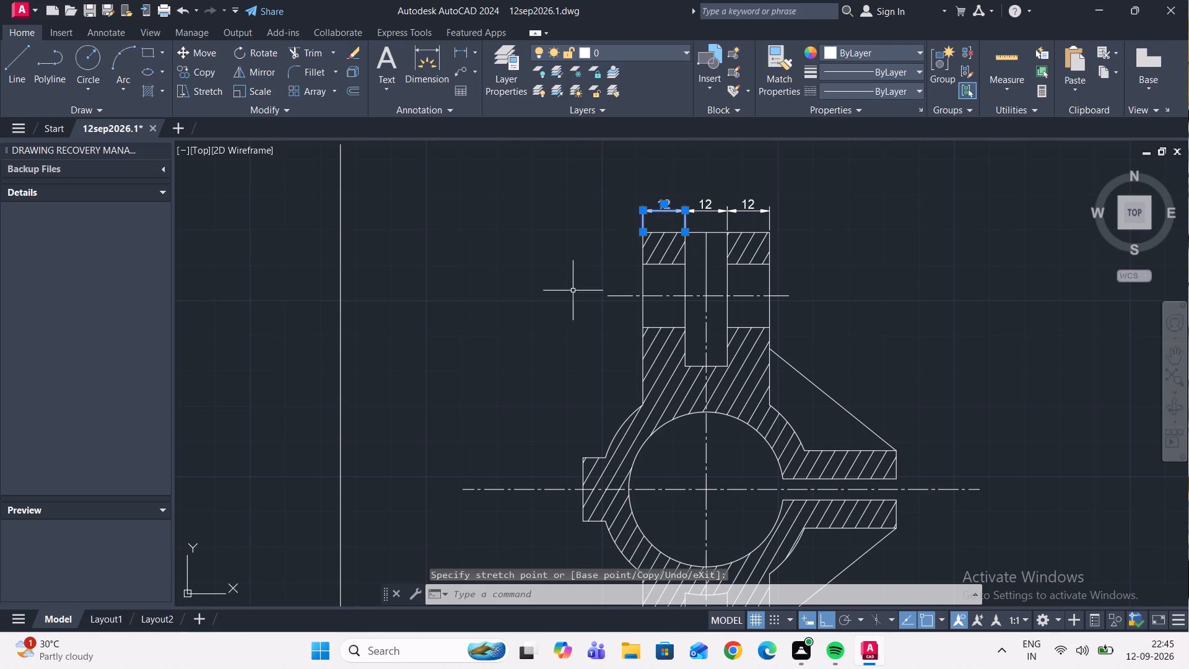
{"action": "left_click", "coordinate": [567, 296]}
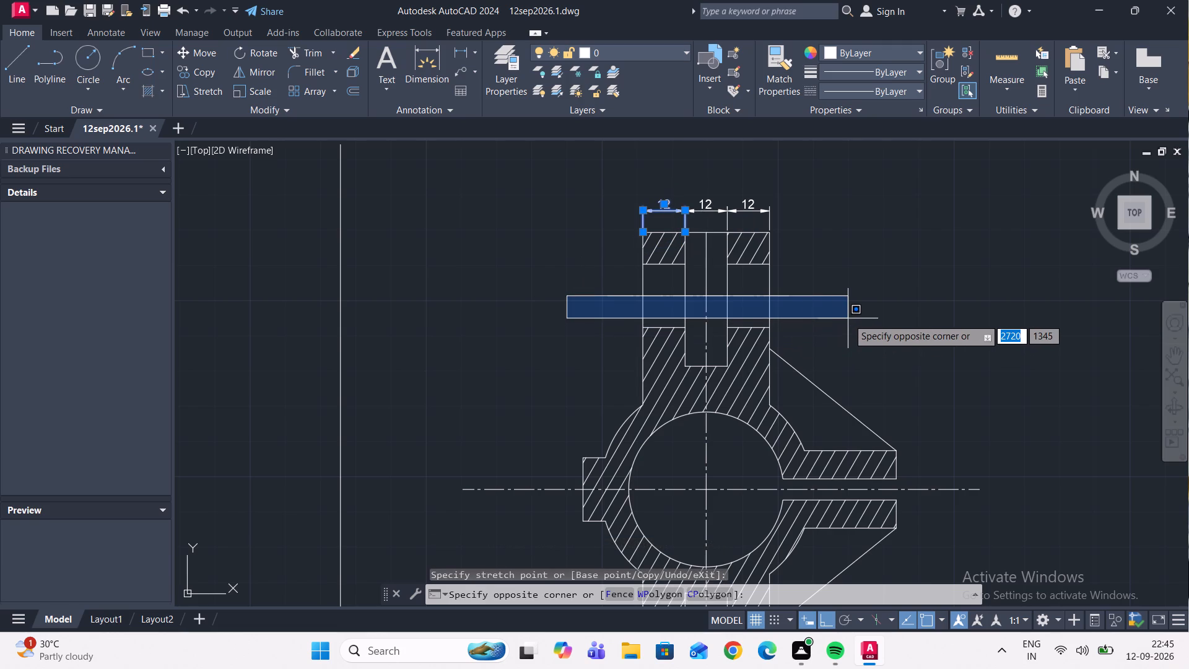
{"action": "key", "text": "Escape"}
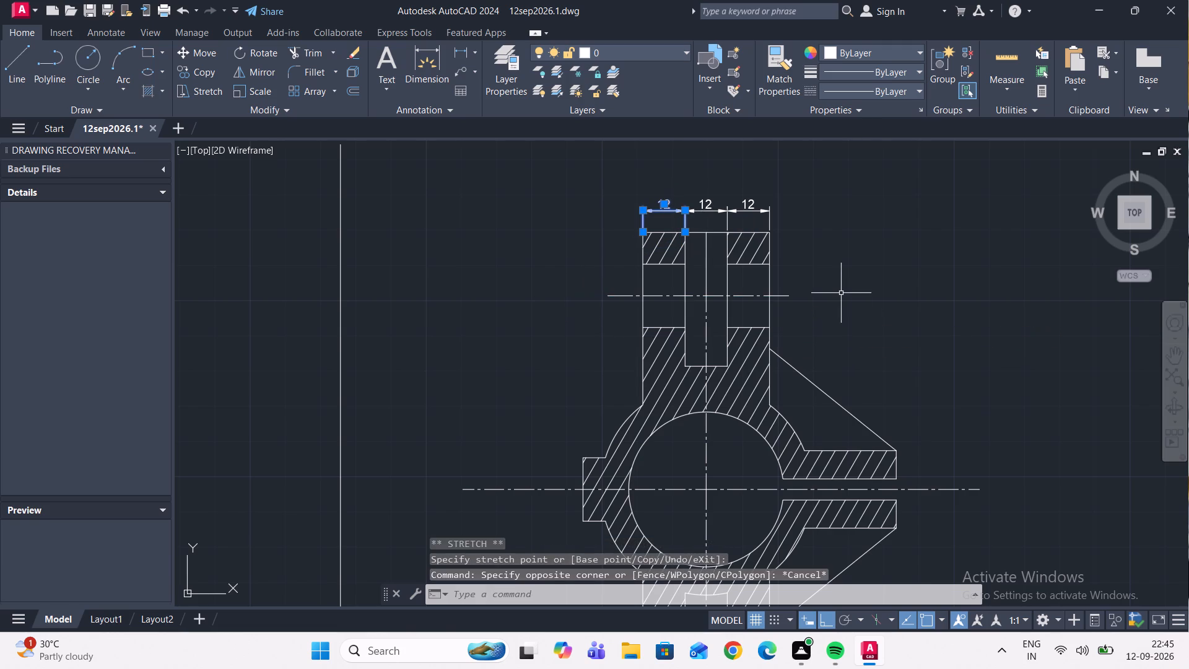
{"action": "left_click", "coordinate": [841, 292]}
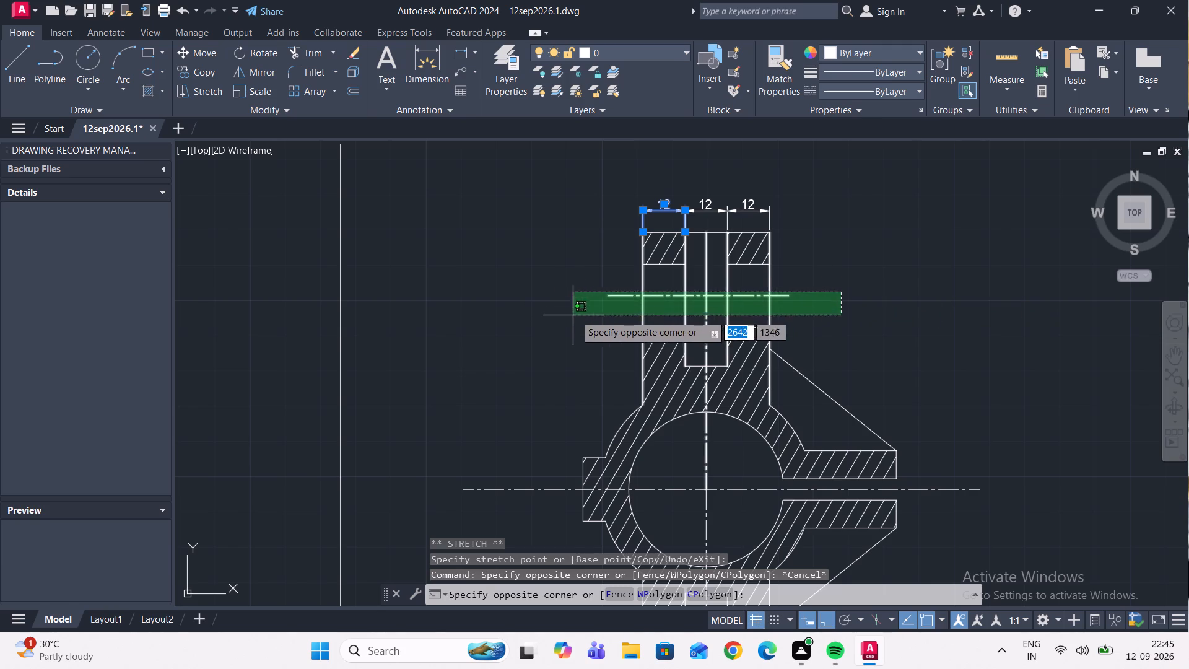
{"action": "left_click", "coordinate": [589, 307]}
{"action": "key", "text": "Escape"}
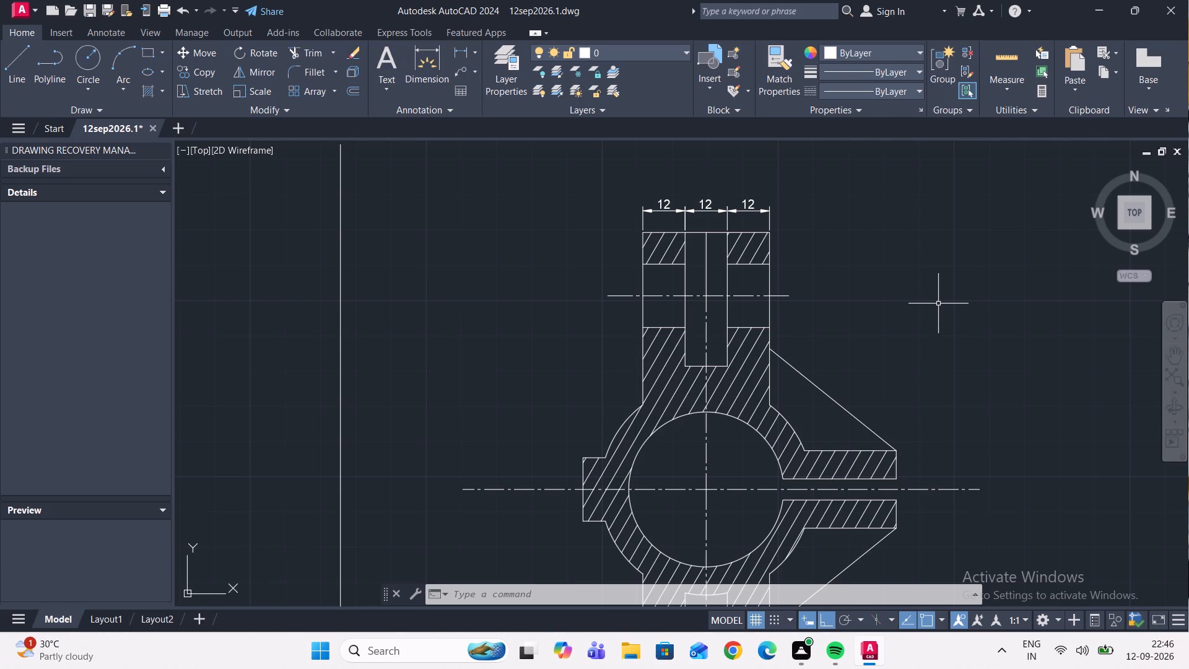
Add a vertical linear dimension from the sloping rib's upper end to the upper hole centreline, placed along the right leg's outer edge.
{"action": "left_click", "coordinate": [466, 57]}
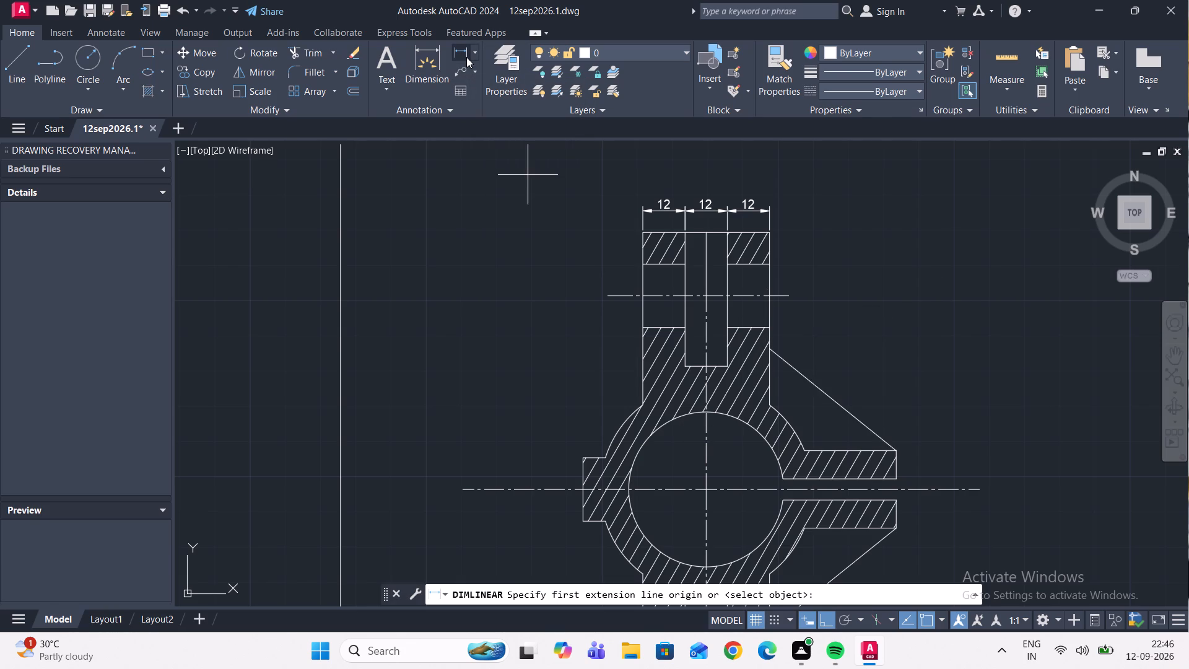
{"action": "left_click", "coordinate": [770, 349]}
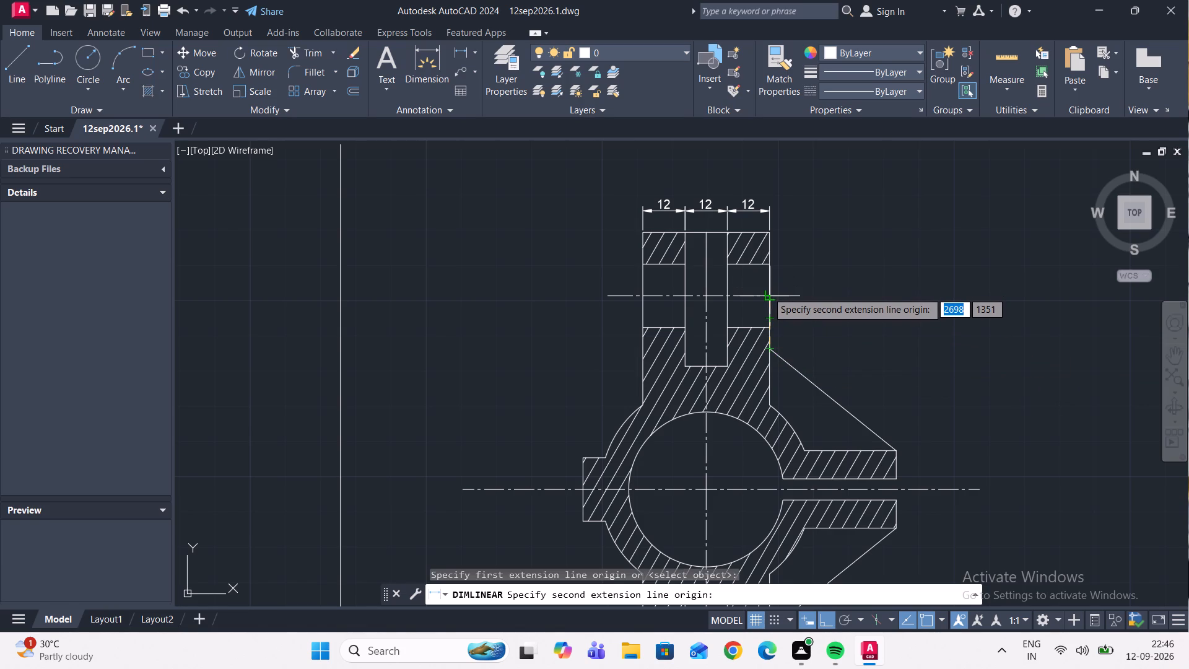
{"action": "left_click", "coordinate": [767, 292]}
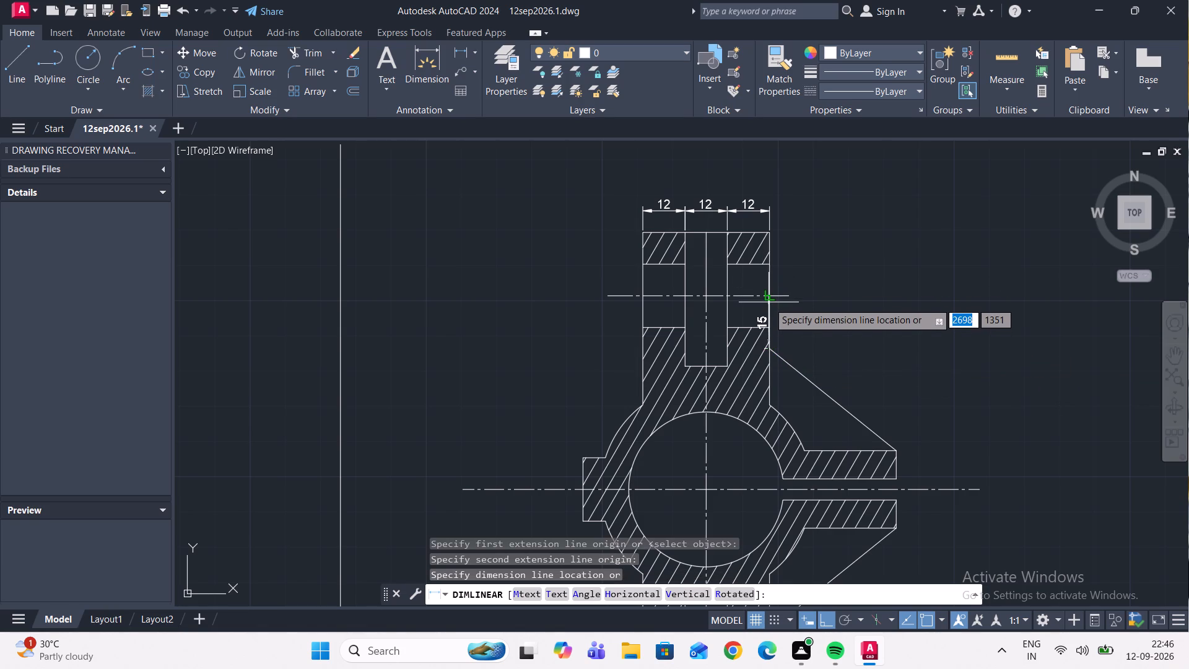
{"action": "left_click", "coordinate": [770, 297]}
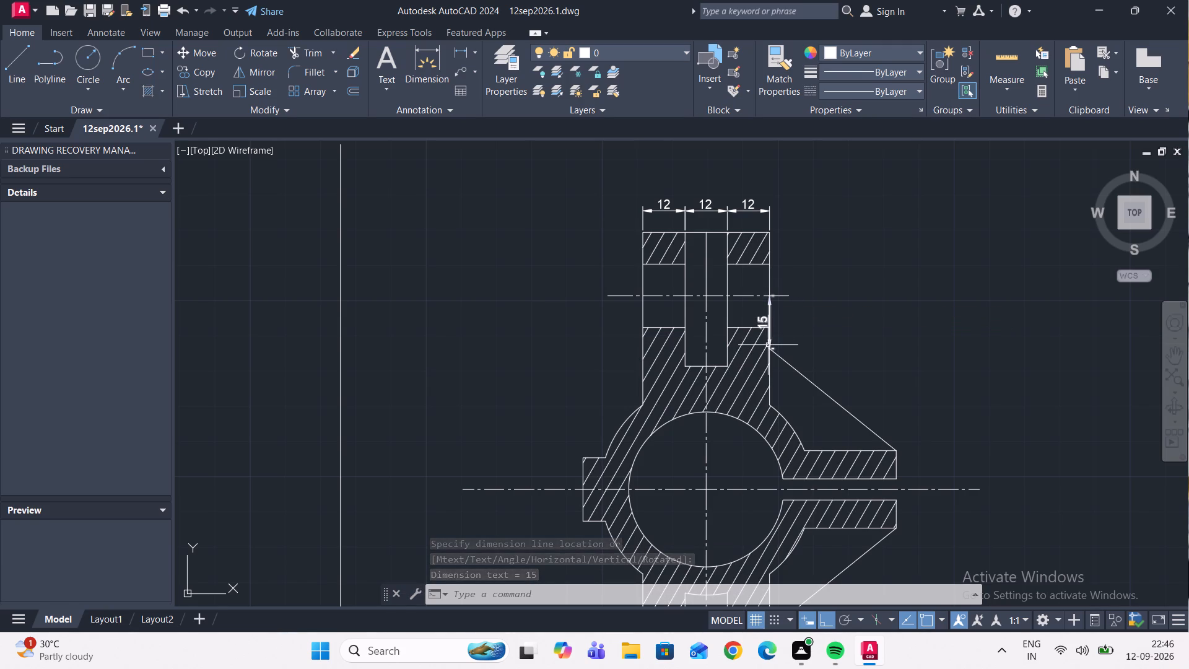
Move the rib-end-to-hole-centreline dimension line outward, about 12 units clear of the upper right leg's outer edge.
{"action": "left_click", "coordinate": [770, 300]}
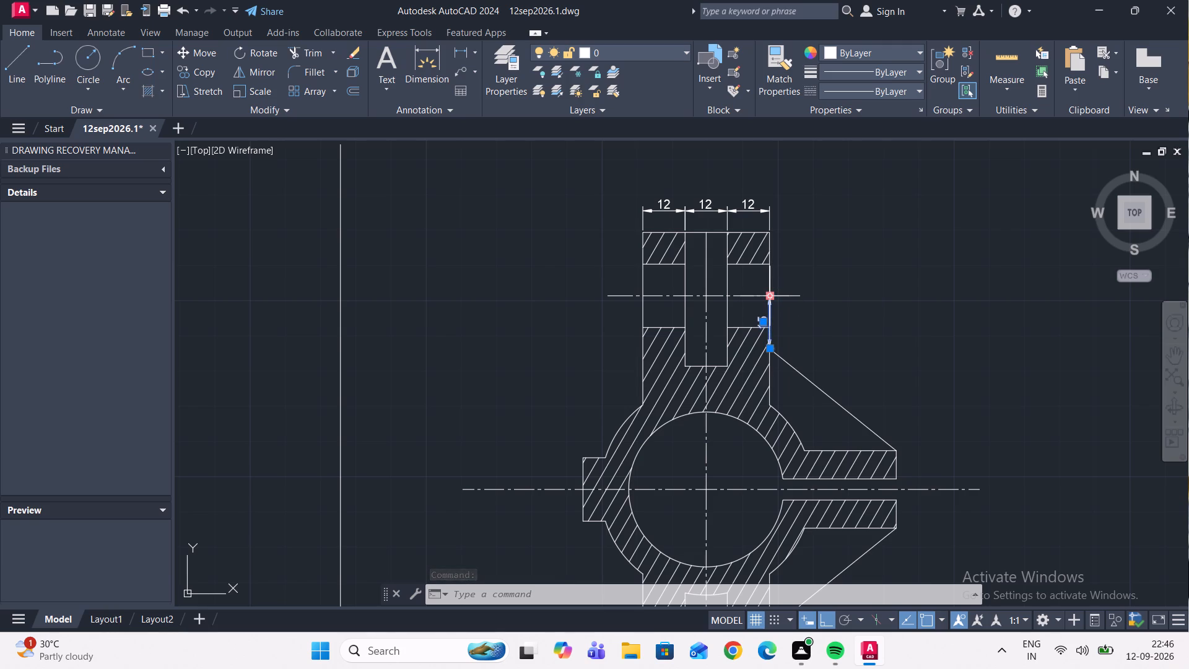
{"action": "double_click", "coordinate": [771, 294]}
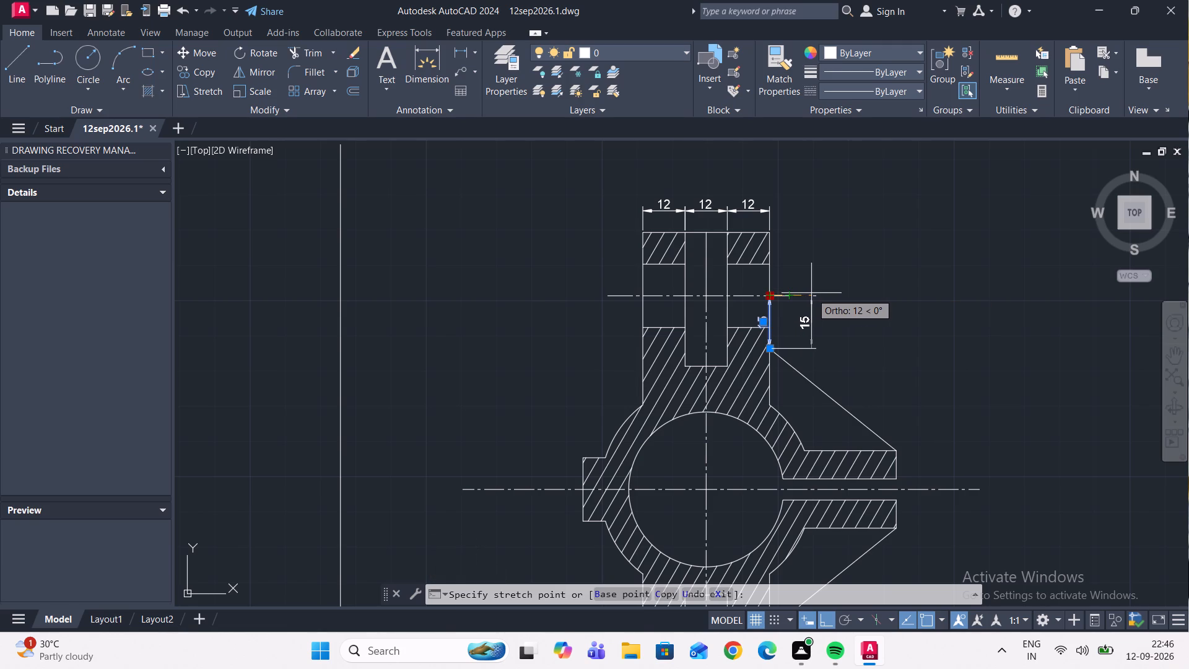
{"action": "left_click", "coordinate": [811, 293]}
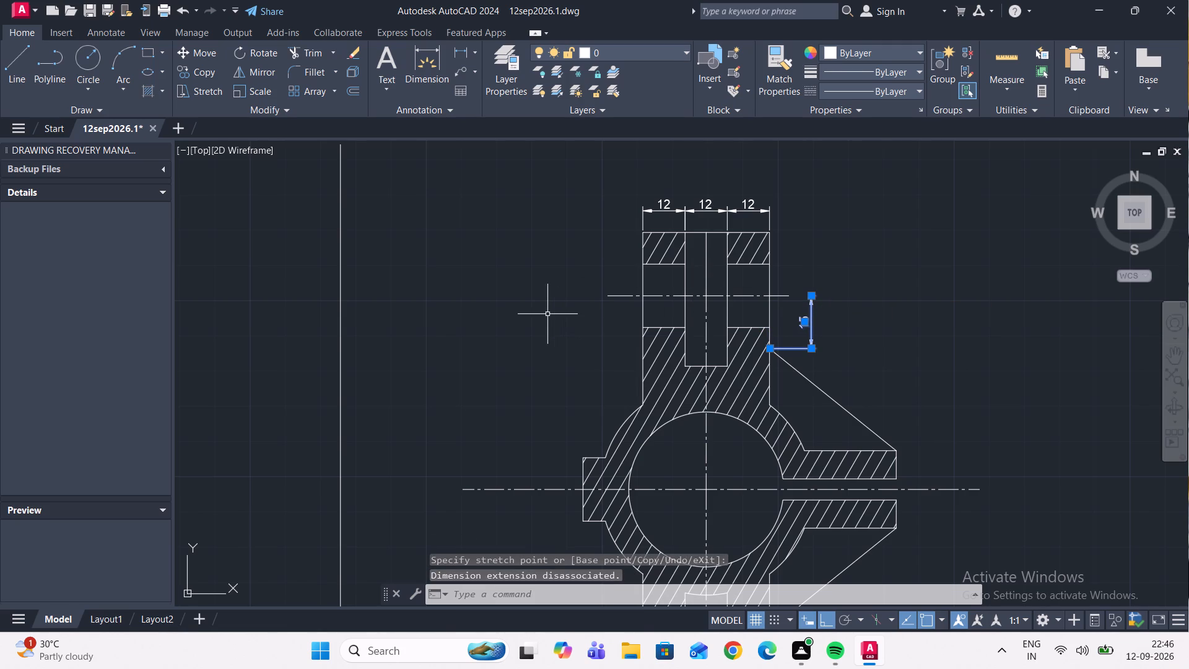
{"action": "left_click", "coordinate": [543, 315]}
{"action": "left_click", "coordinate": [543, 315]}
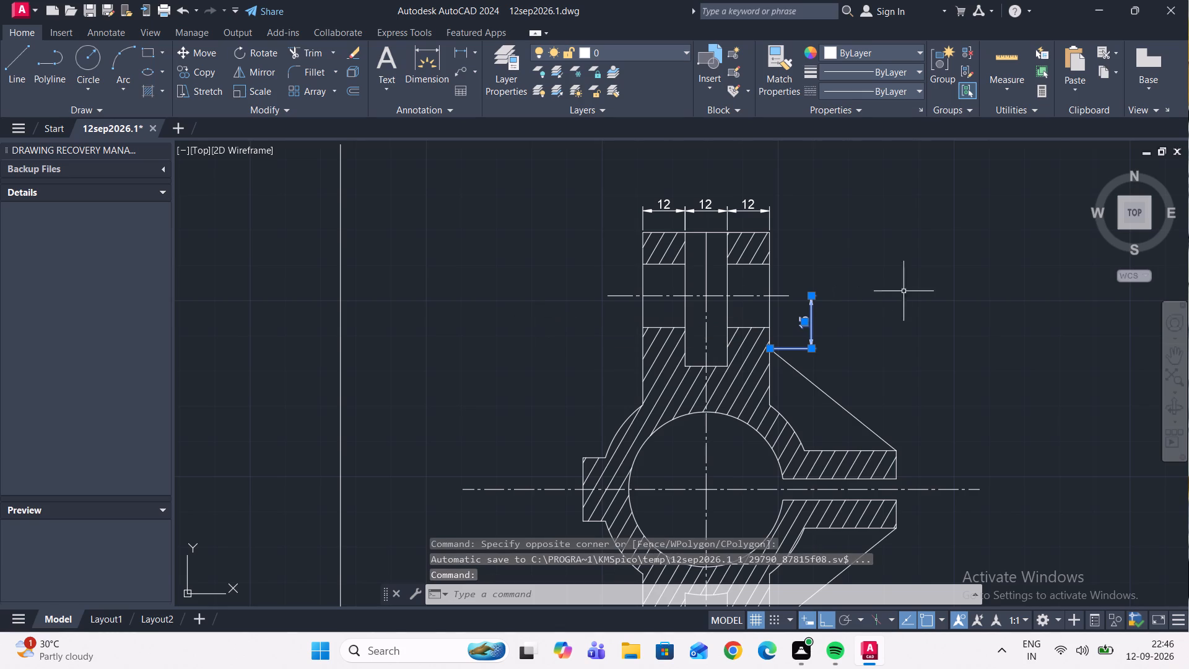
{"action": "left_click", "coordinate": [954, 265]}
{"action": "left_click", "coordinate": [954, 265]}
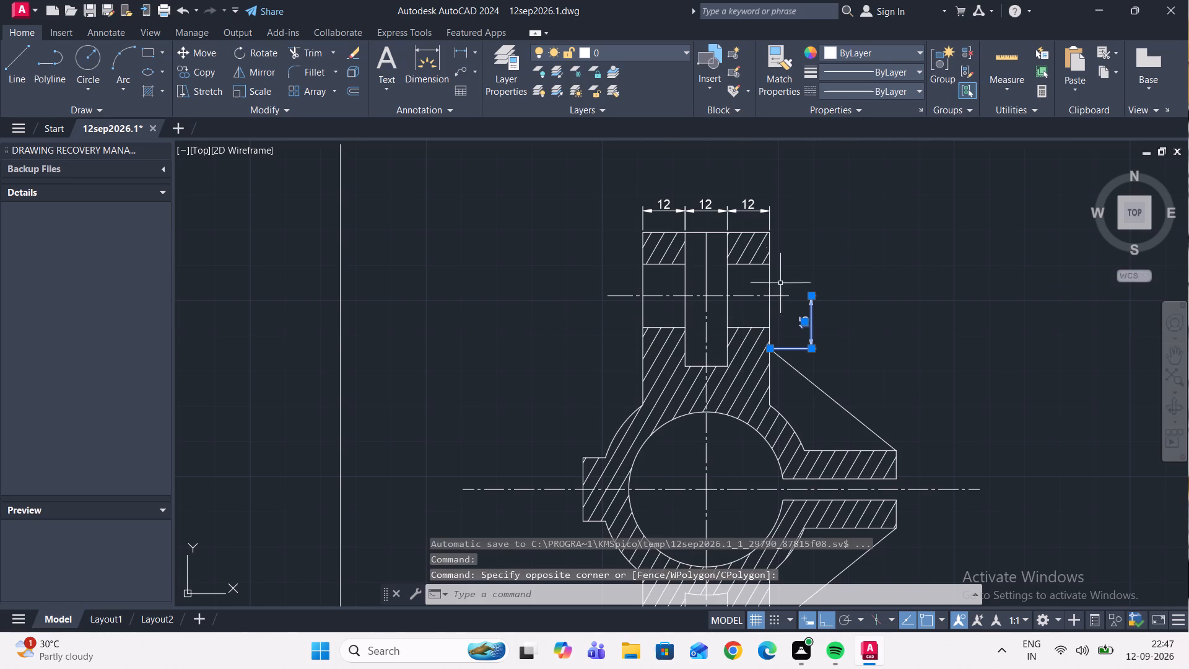
{"action": "key", "text": "Escape"}
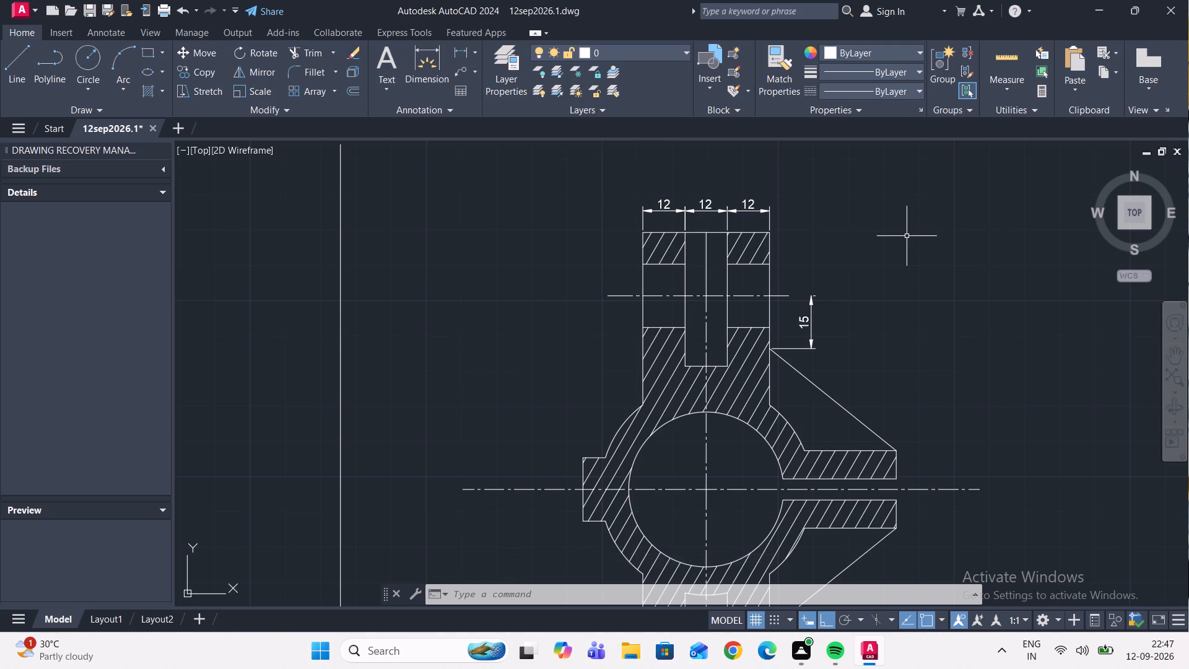
Add a vertical linear dimension from the upper slot's bottom left corner to the upper hole centreline, placed along the slot's left edge.
{"action": "left_click", "coordinate": [686, 366]}
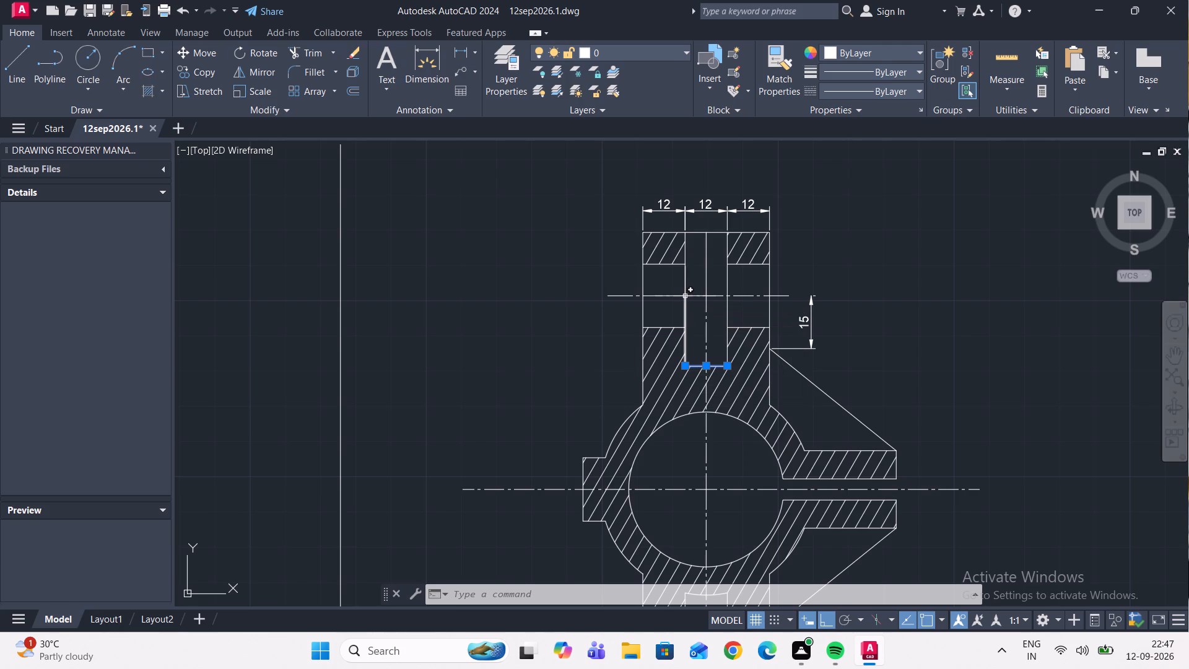
{"action": "left_click", "coordinate": [685, 296]}
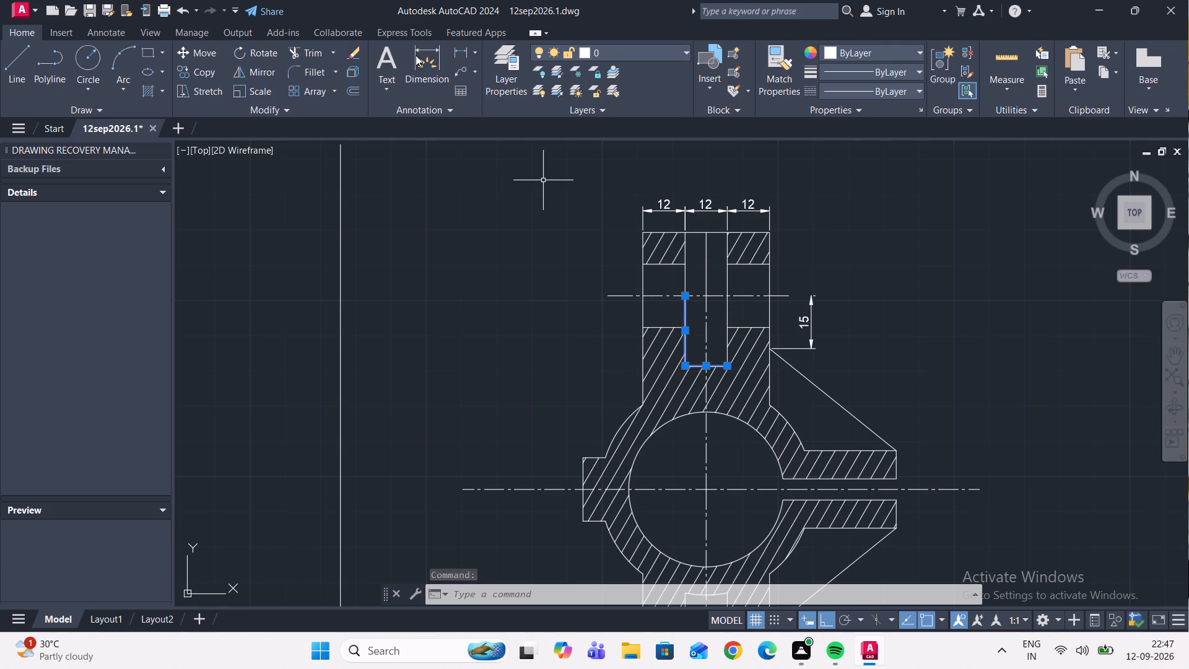
{"action": "left_click", "coordinate": [462, 48]}
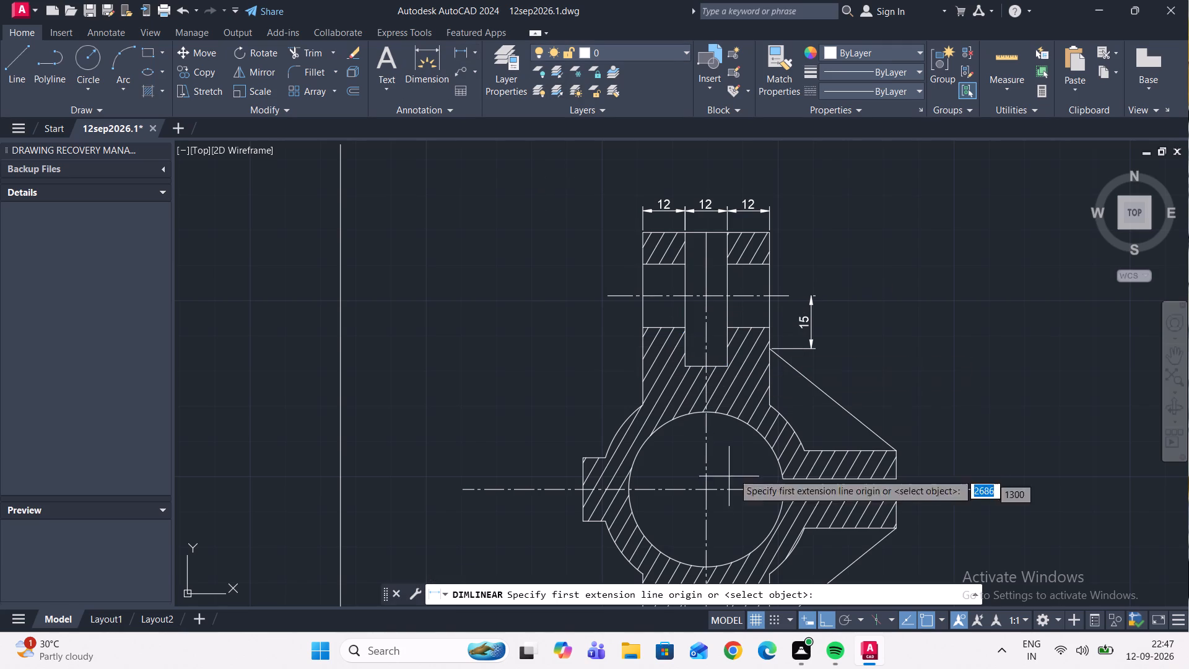
{"action": "left_click", "coordinate": [686, 369]}
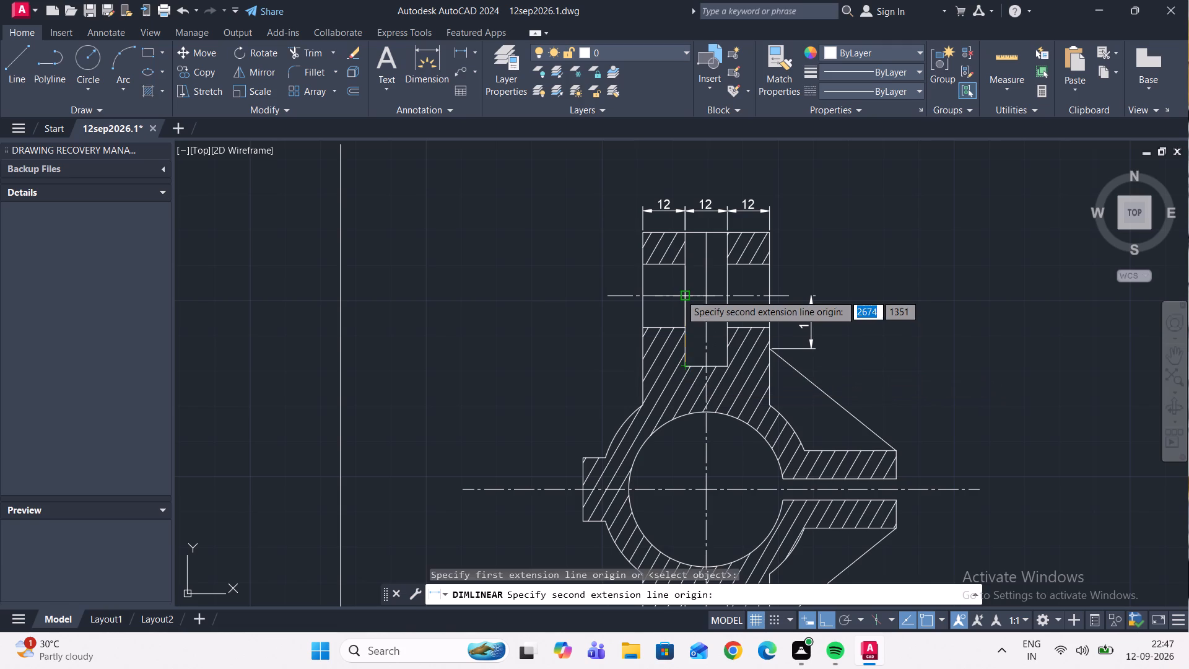
{"action": "left_click", "coordinate": [681, 293]}
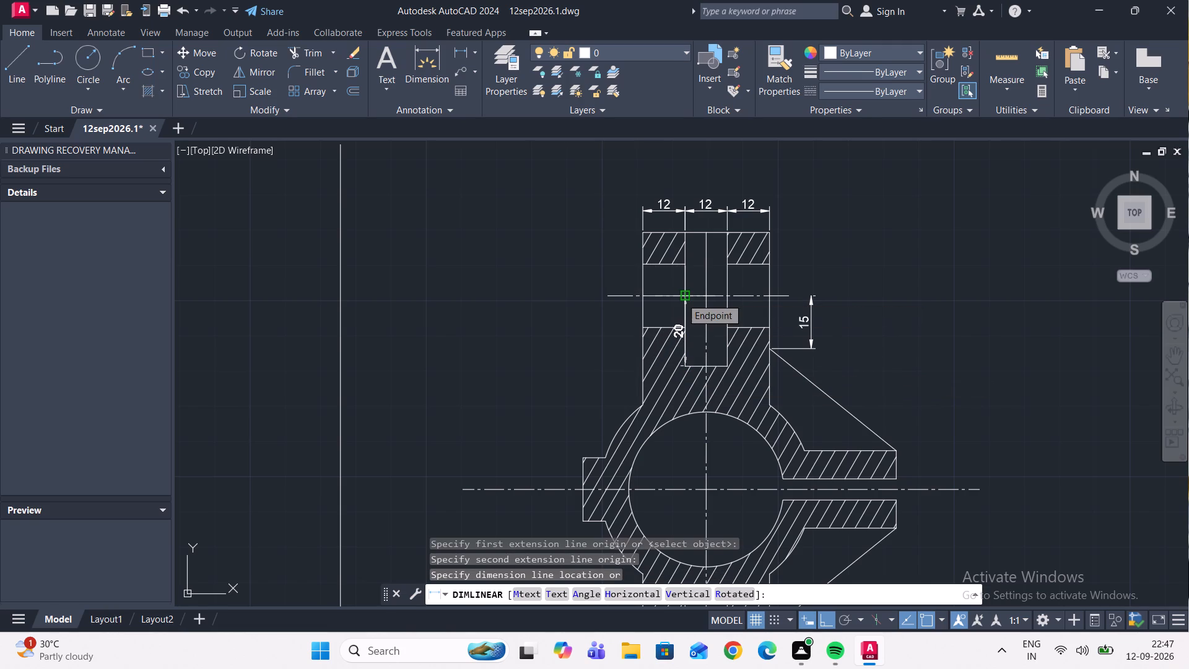
{"action": "left_click", "coordinate": [681, 298]}
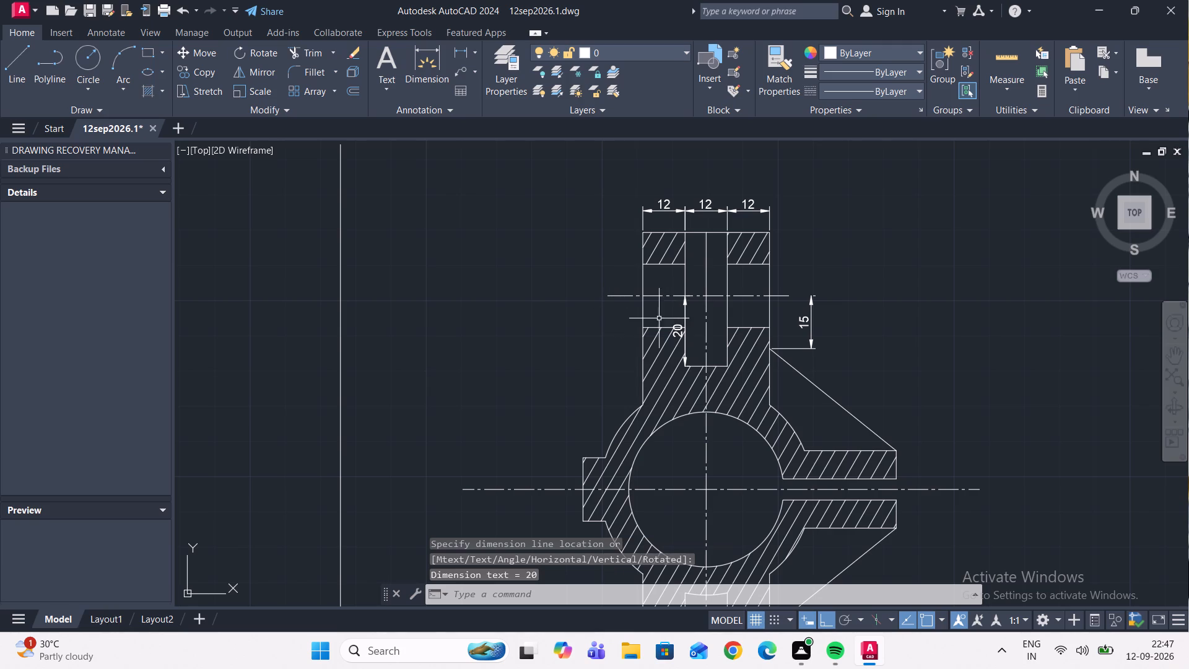
Move the slot-bottom-to-centreline dimension line outside the upper left leg, to the left end of the hole centreline.
{"action": "left_click", "coordinate": [685, 295]}
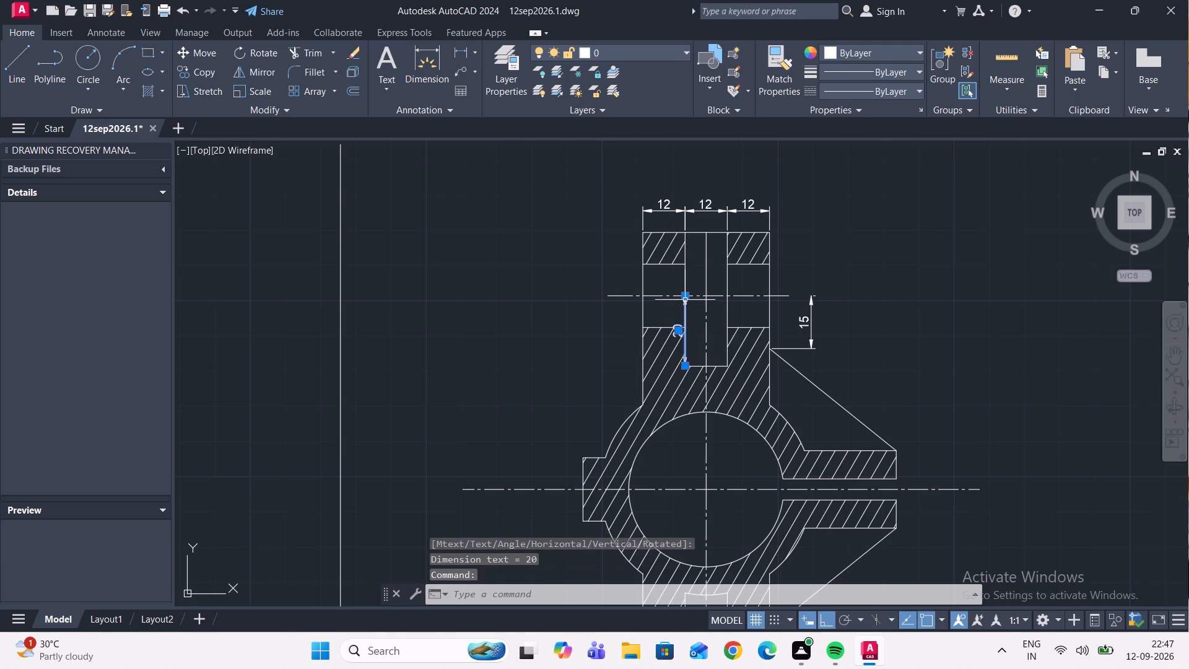
{"action": "left_click", "coordinate": [685, 295]}
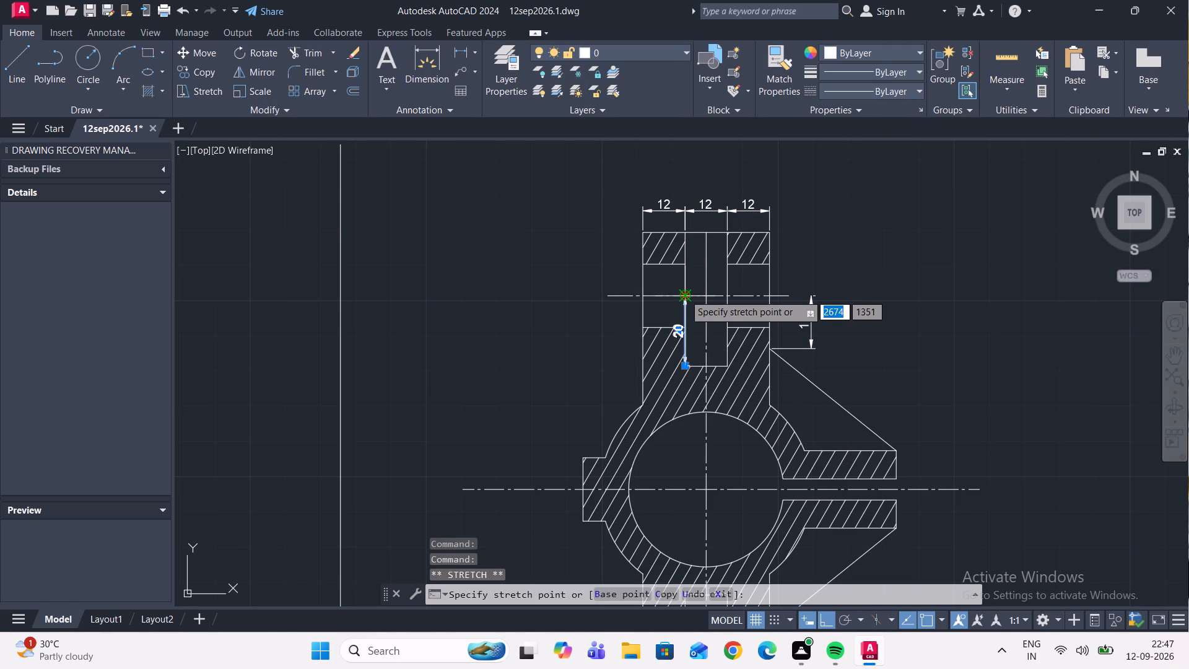
{"action": "left_click", "coordinate": [601, 295]}
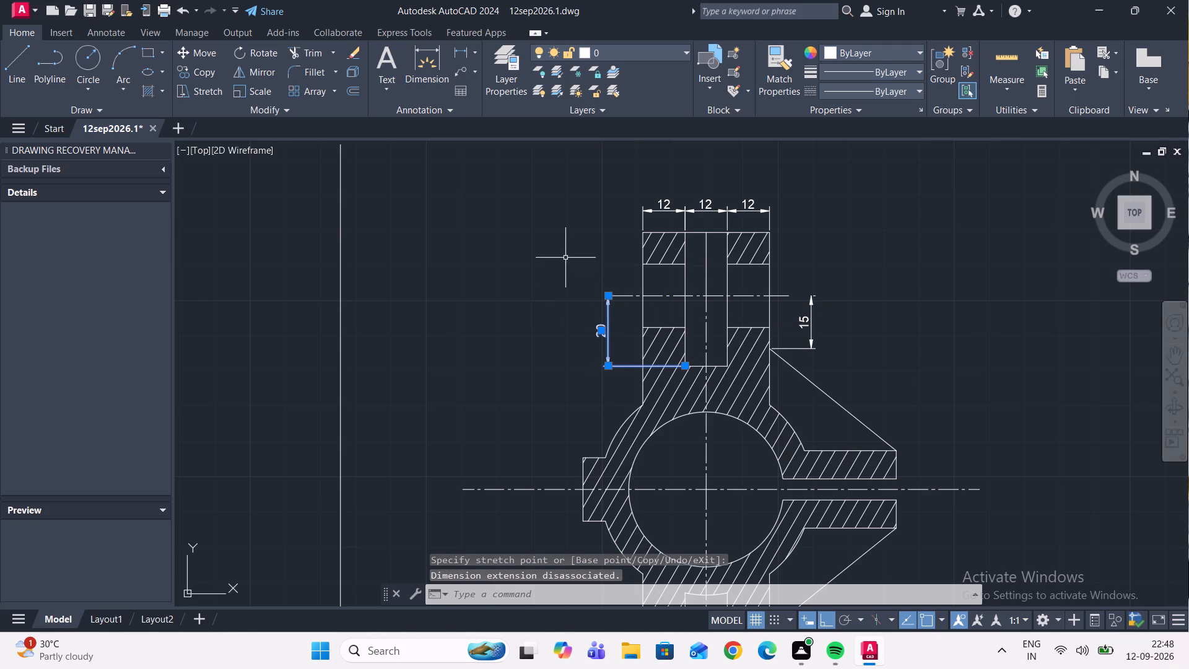
{"action": "left_click", "coordinate": [565, 256]}
{"action": "key", "text": "Escape"}
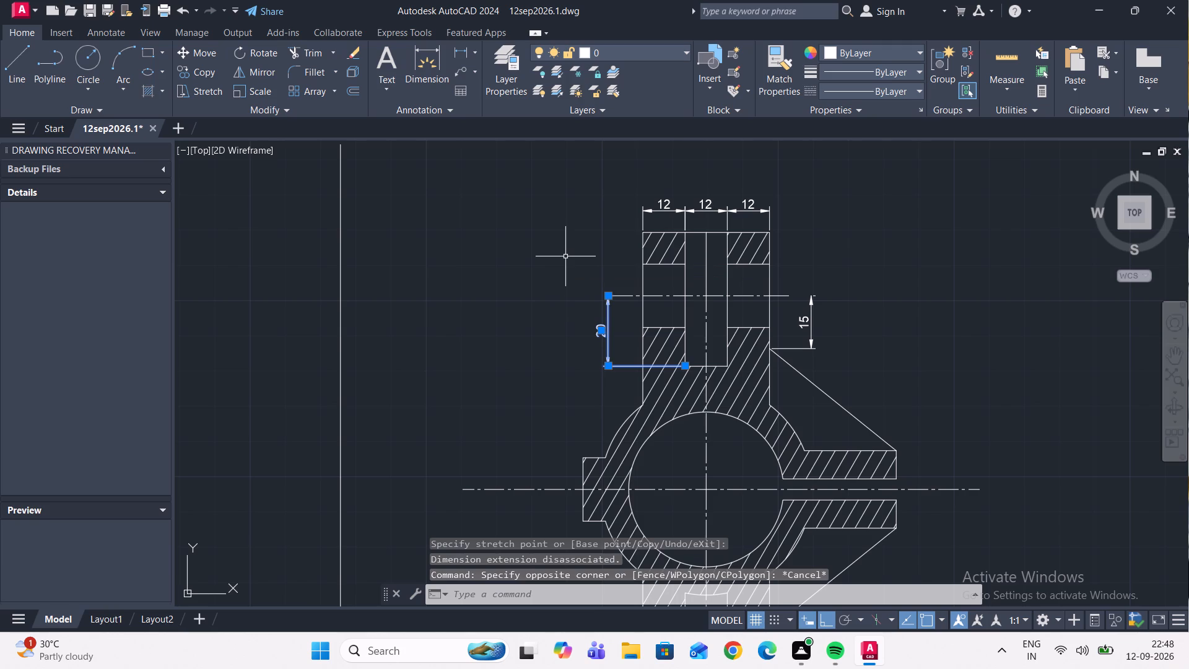
{"action": "key", "text": "Escape"}
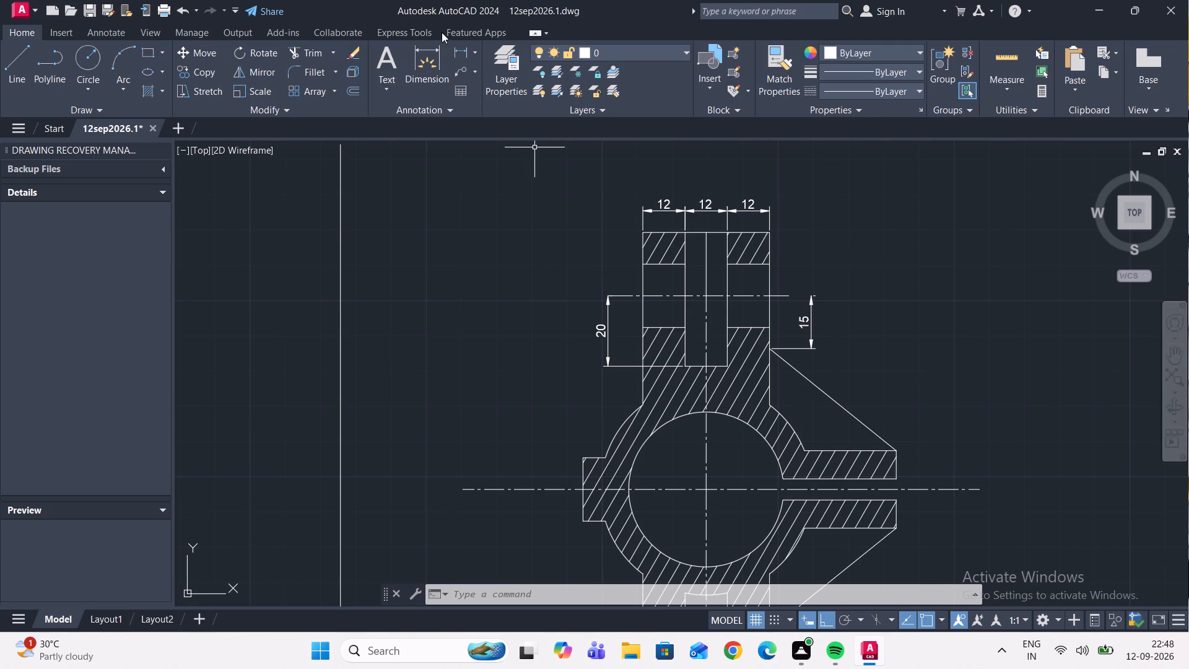
Add a vertical linear dimension across the gap between the two right-hand lugs, placed about 17 units beyond their ends.
{"action": "left_click", "coordinate": [466, 53]}
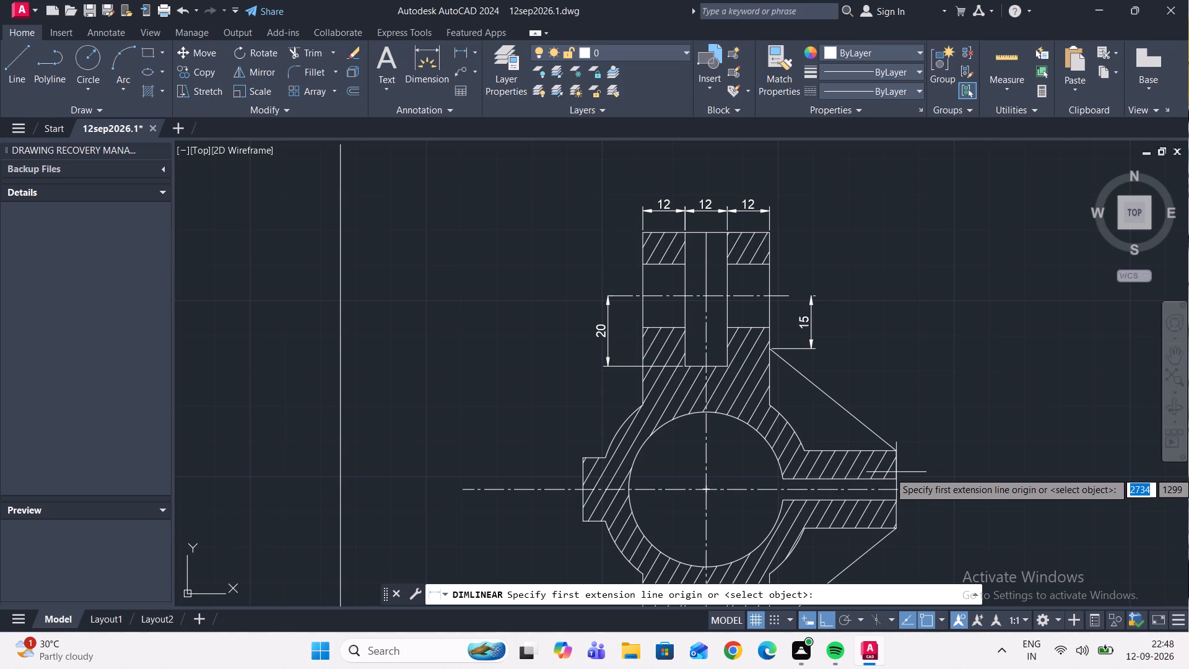
{"action": "left_click", "coordinate": [894, 476]}
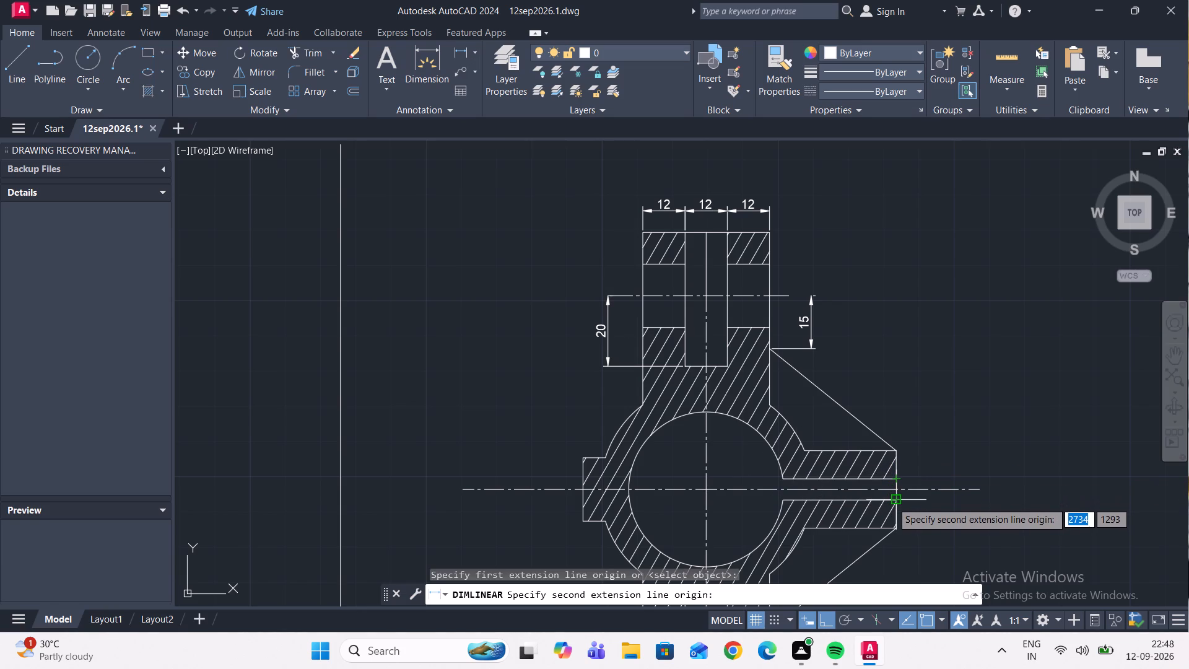
{"action": "left_click", "coordinate": [892, 504]}
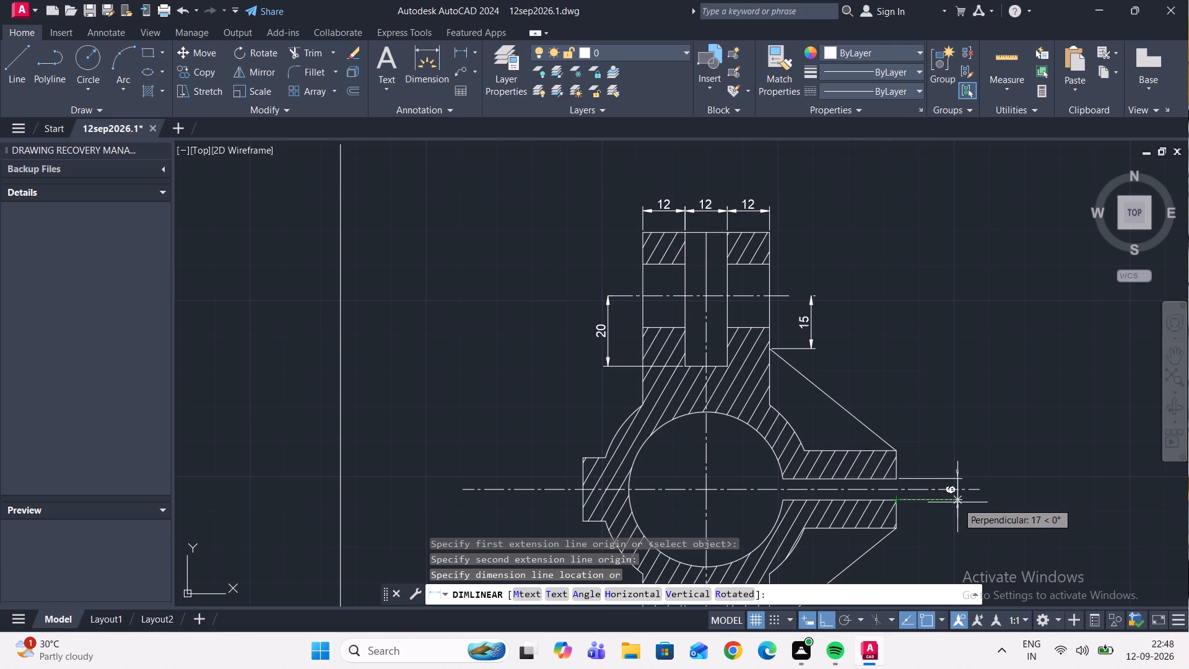
{"action": "left_click", "coordinate": [957, 502]}
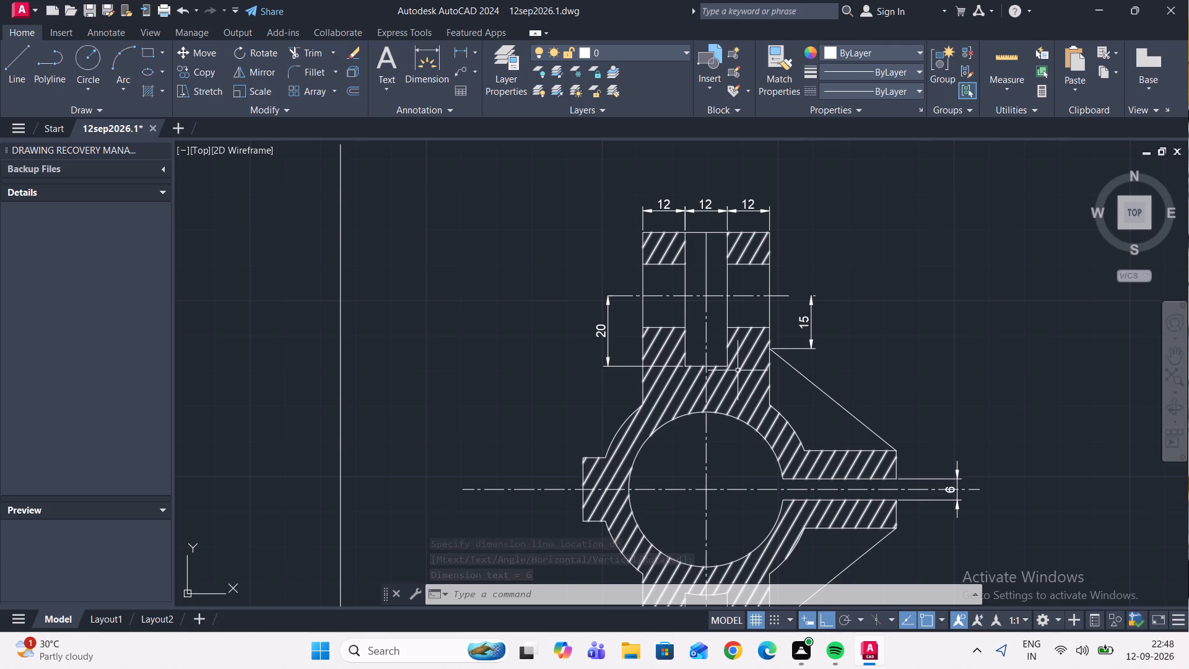
{"action": "key", "text": "Escape"}
{"action": "key", "text": "Escape"}
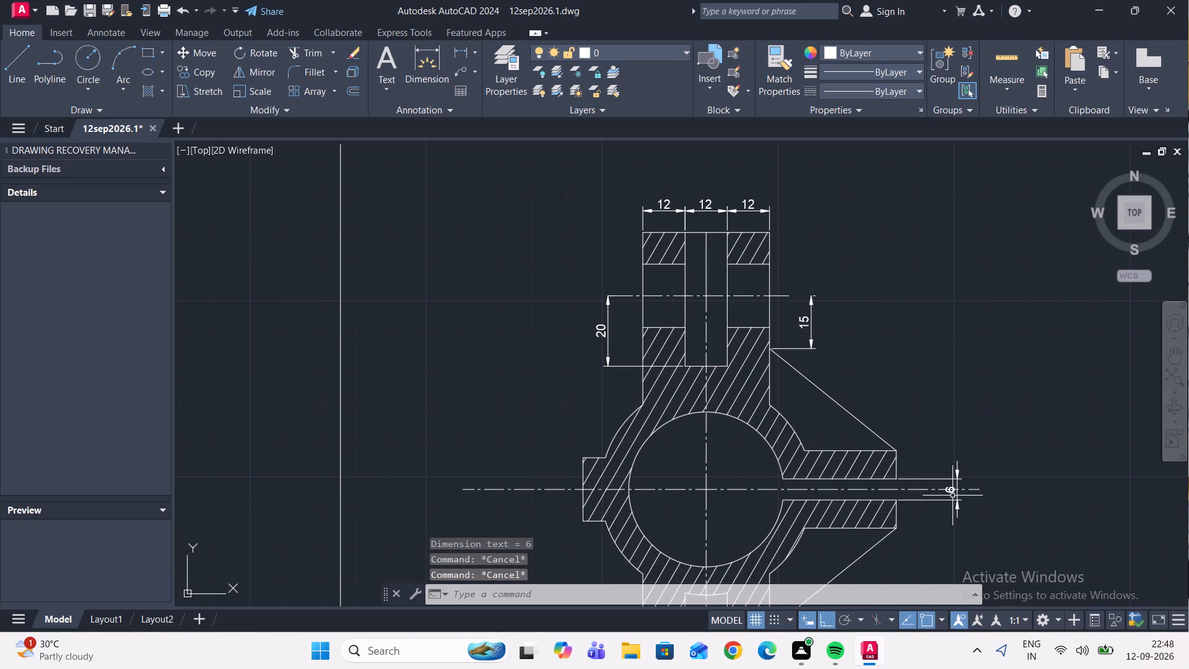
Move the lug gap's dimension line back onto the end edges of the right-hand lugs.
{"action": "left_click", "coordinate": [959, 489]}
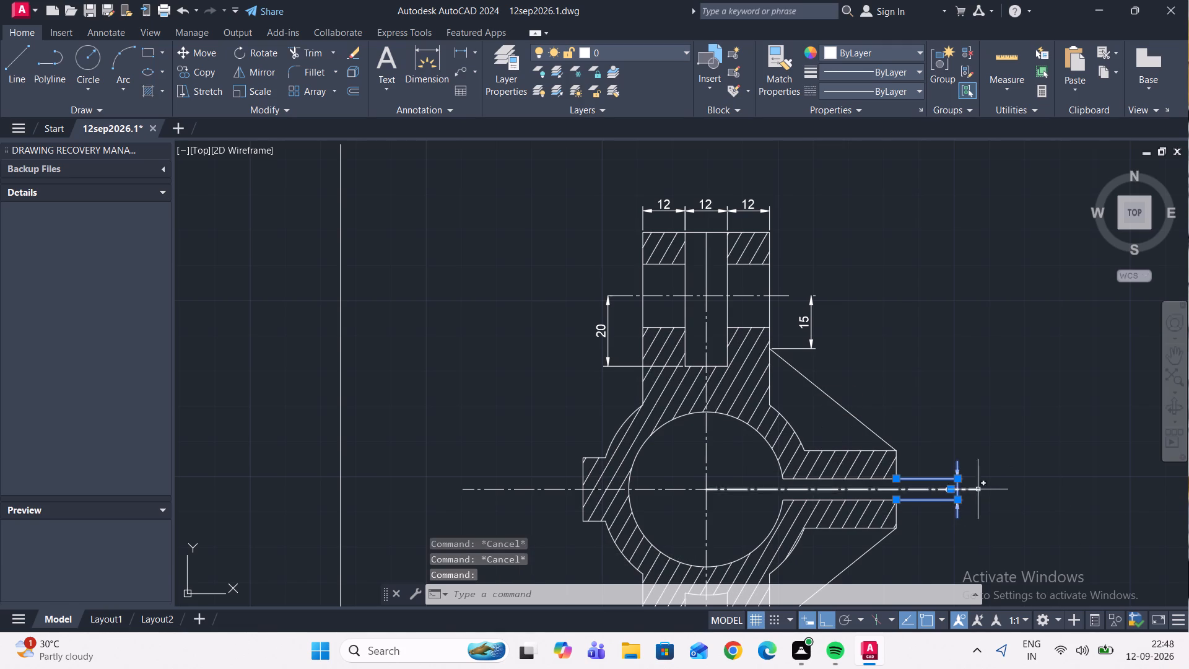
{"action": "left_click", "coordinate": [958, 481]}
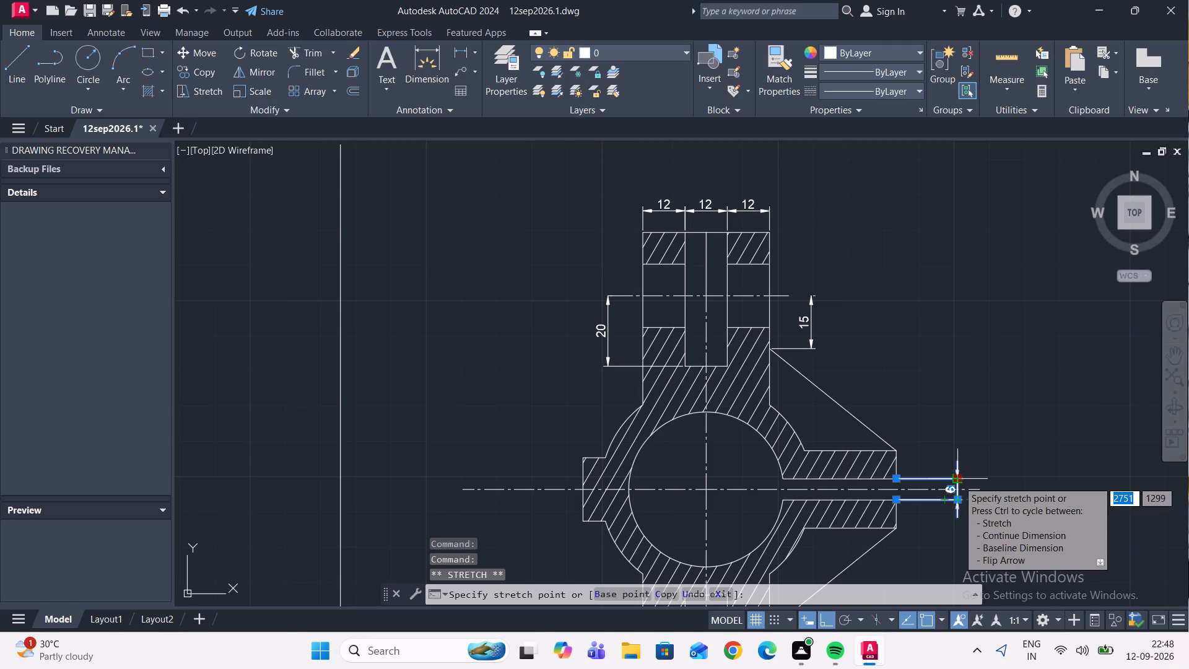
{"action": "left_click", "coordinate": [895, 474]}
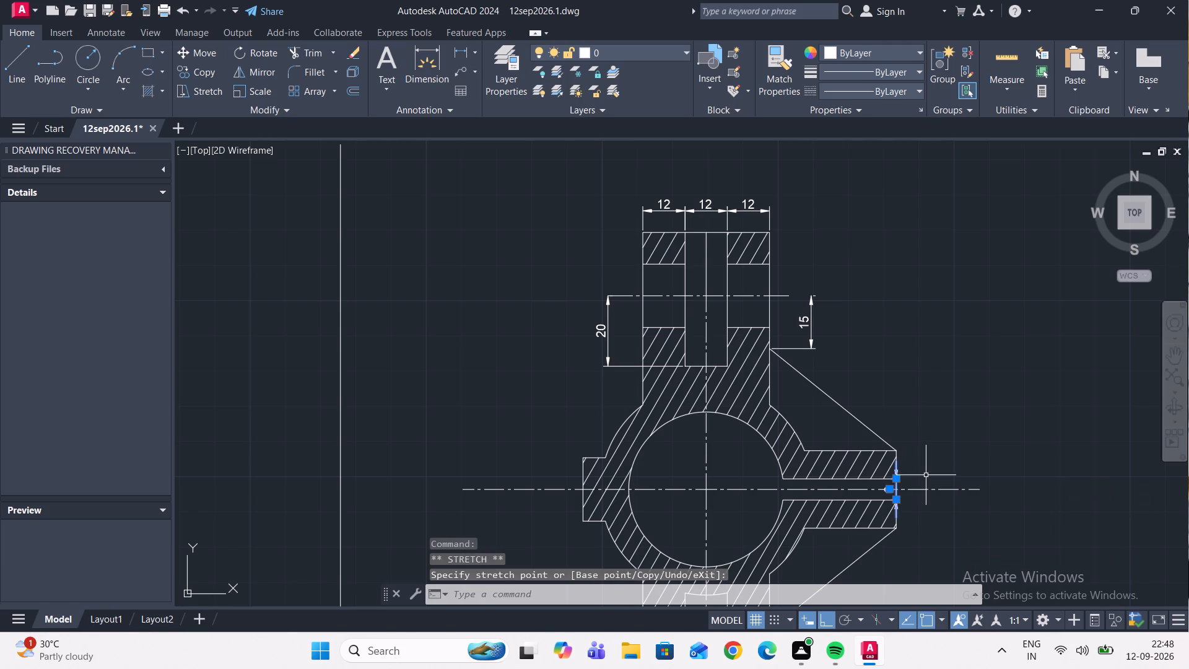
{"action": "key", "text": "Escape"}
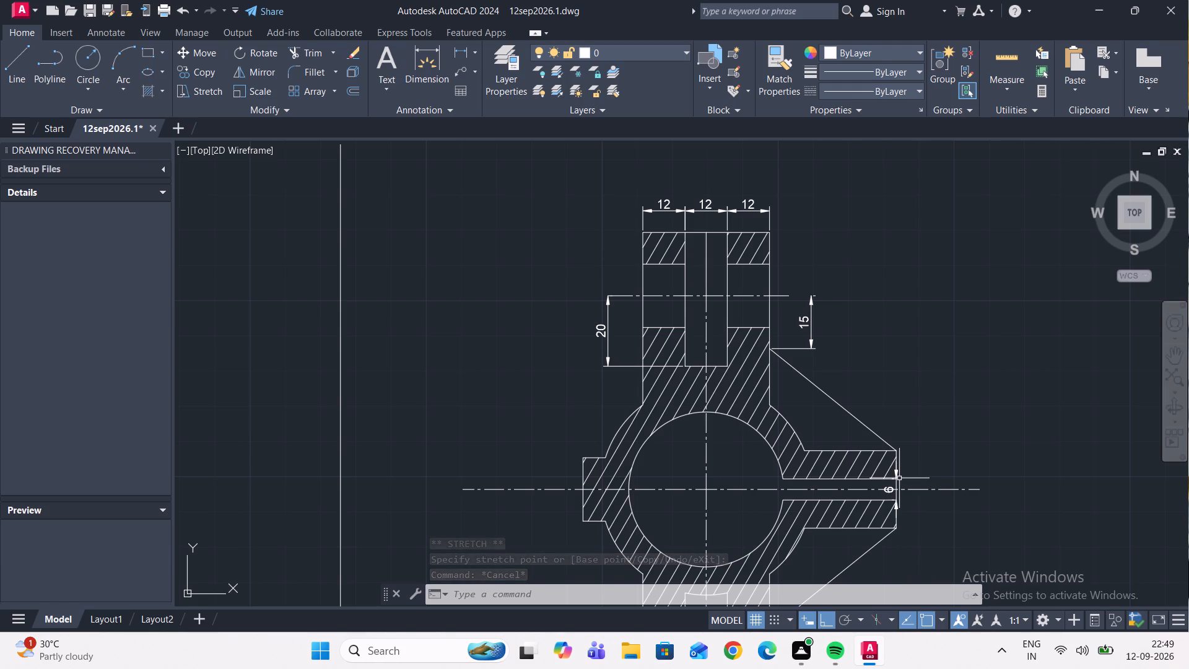
Move the lug gap's dimension line outward, about 15 units beyond the ends of the right-hand lugs.
{"action": "left_click", "coordinate": [898, 478]}
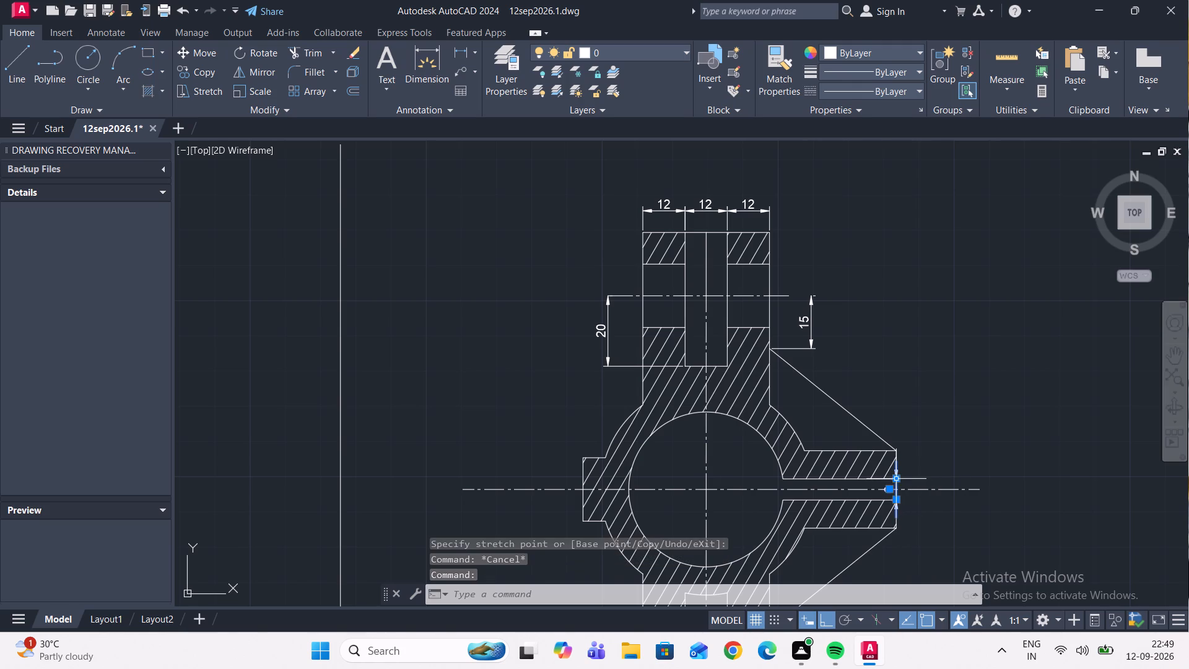
{"action": "left_click", "coordinate": [948, 476]}
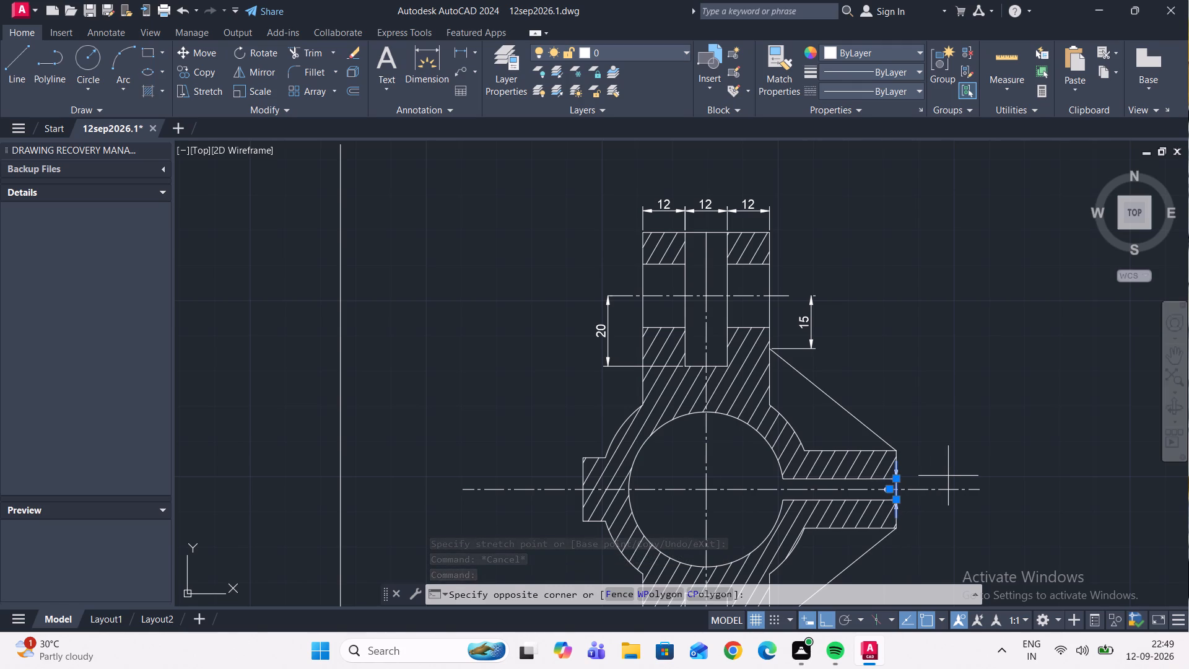
{"action": "key", "text": "Escape"}
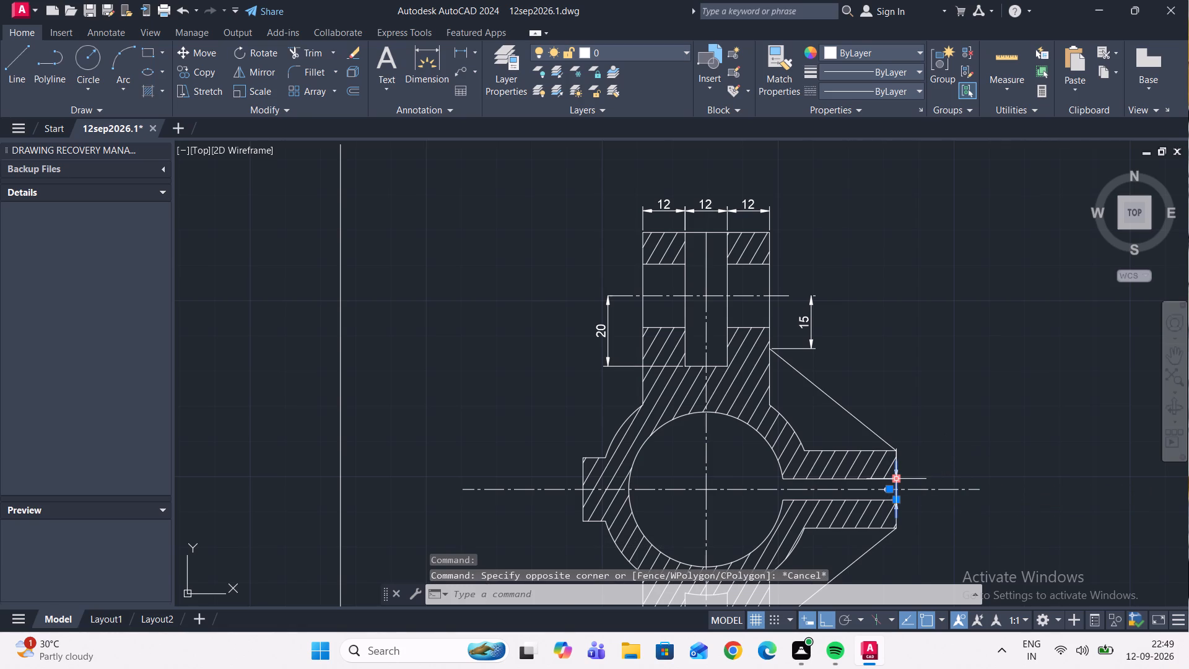
{"action": "left_click", "coordinate": [897, 481]}
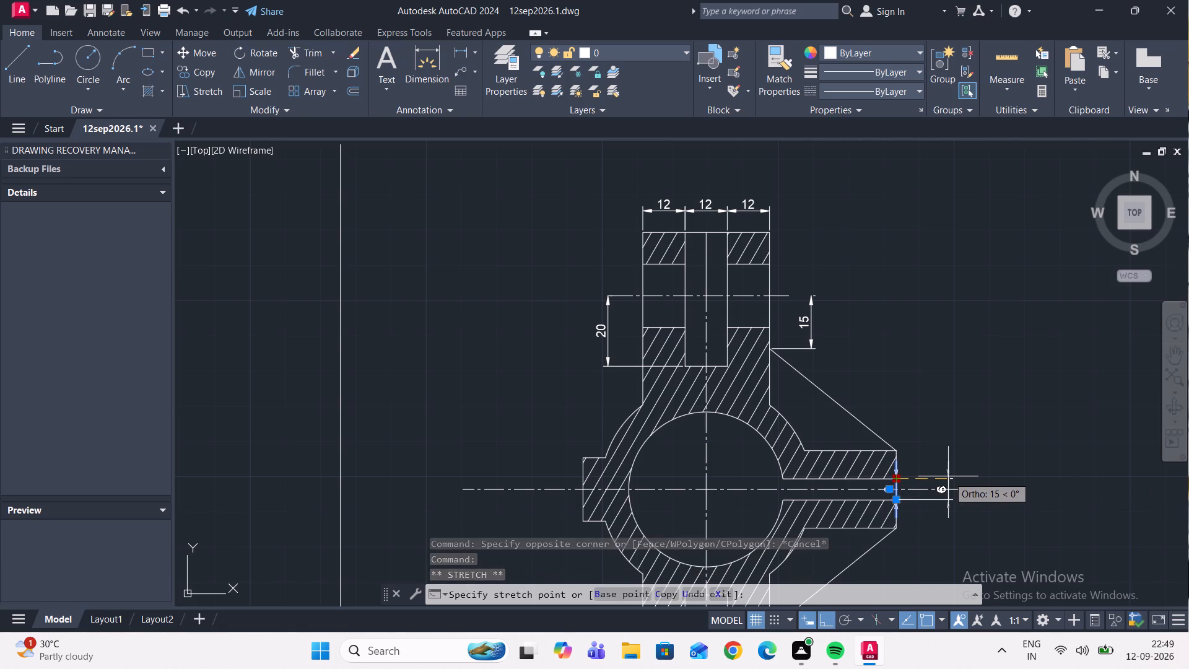
{"action": "left_click", "coordinate": [948, 476]}
{"action": "key", "text": "Escape"}
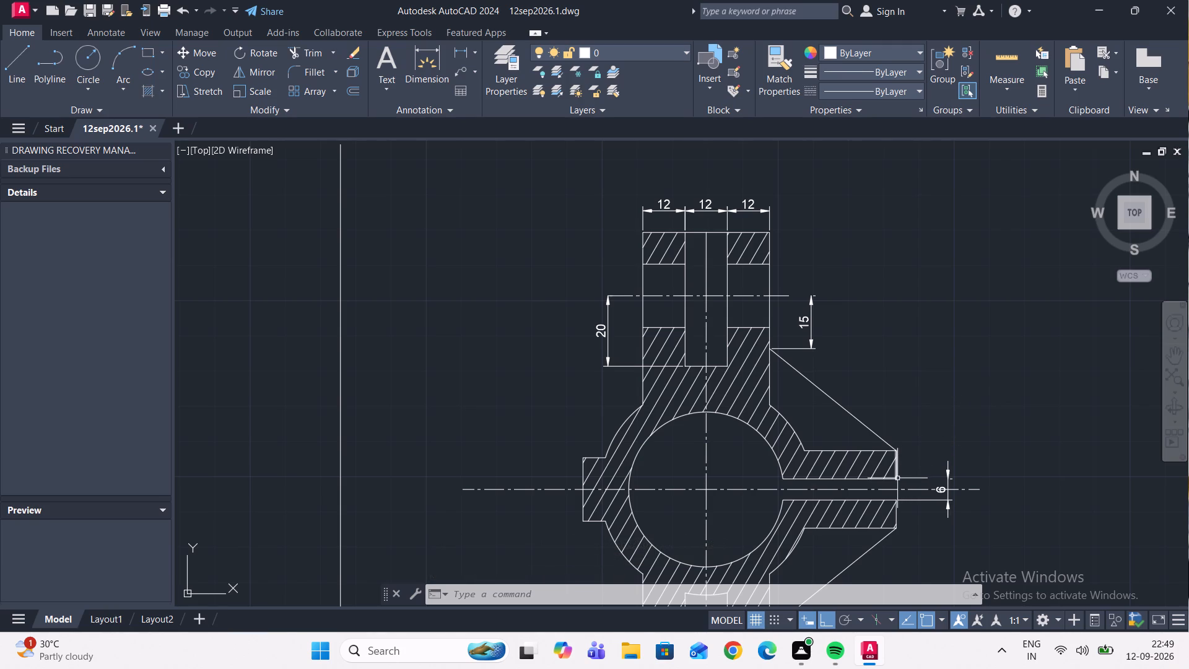
Add a vertical linear dimension for the thickness of the upper right-hand lug, placed on its end edge.
{"action": "left_click", "coordinate": [351, 53]}
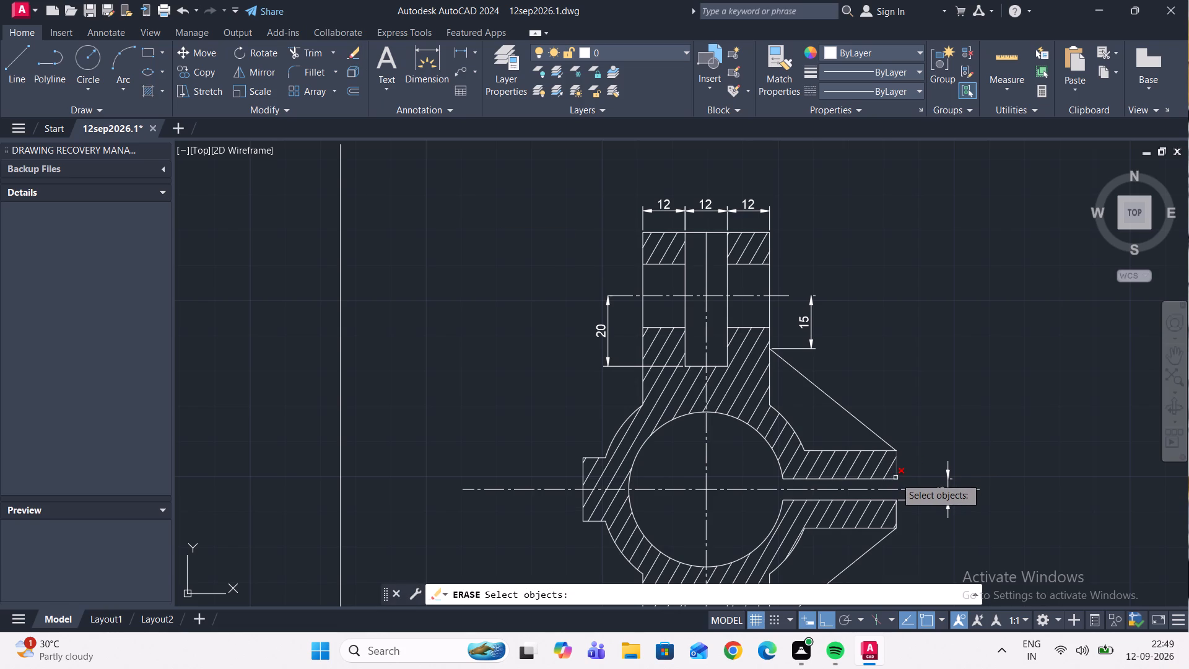
{"action": "left_click", "coordinate": [458, 52]}
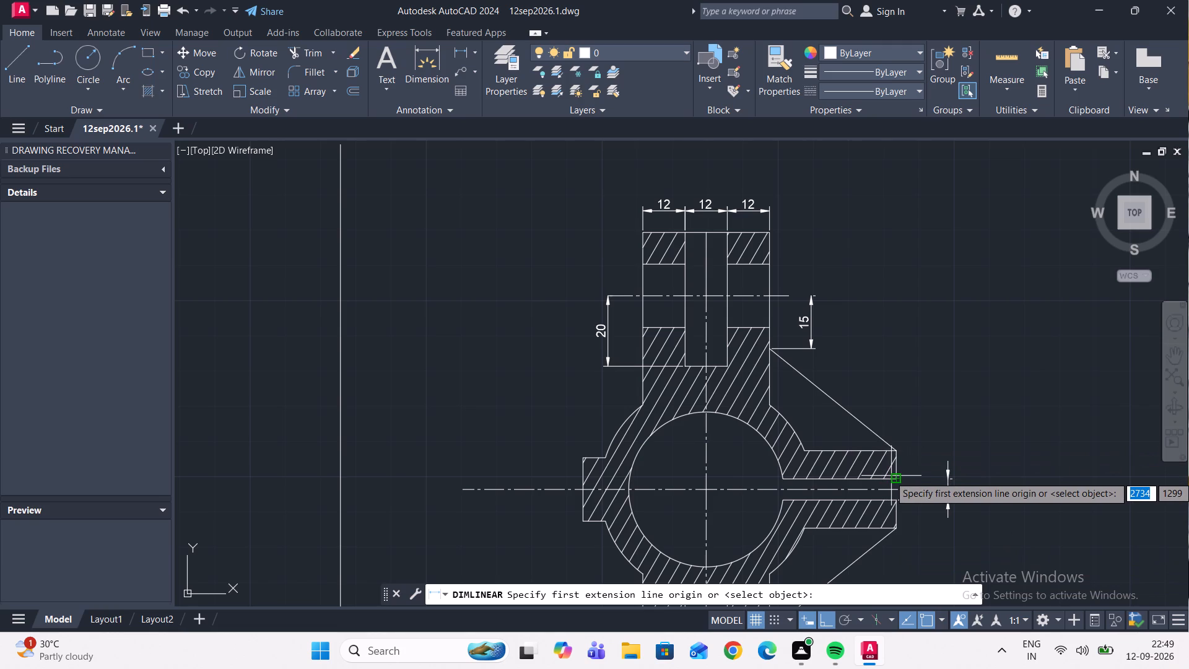
{"action": "left_click", "coordinate": [892, 476]}
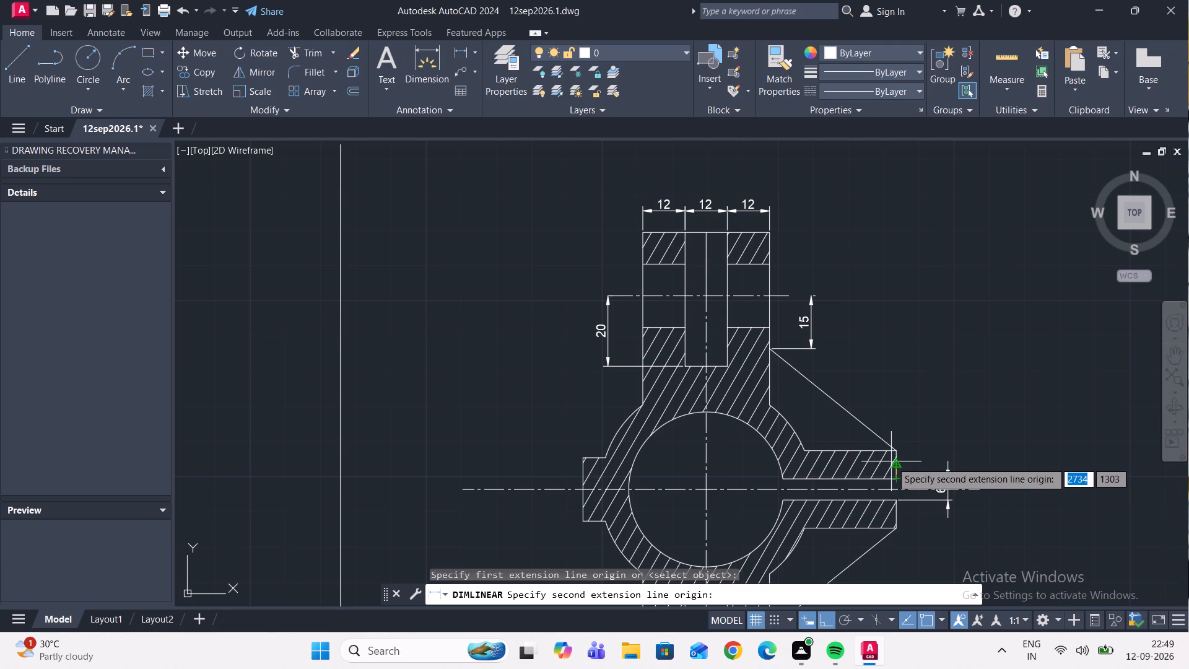
{"action": "left_click", "coordinate": [894, 452]}
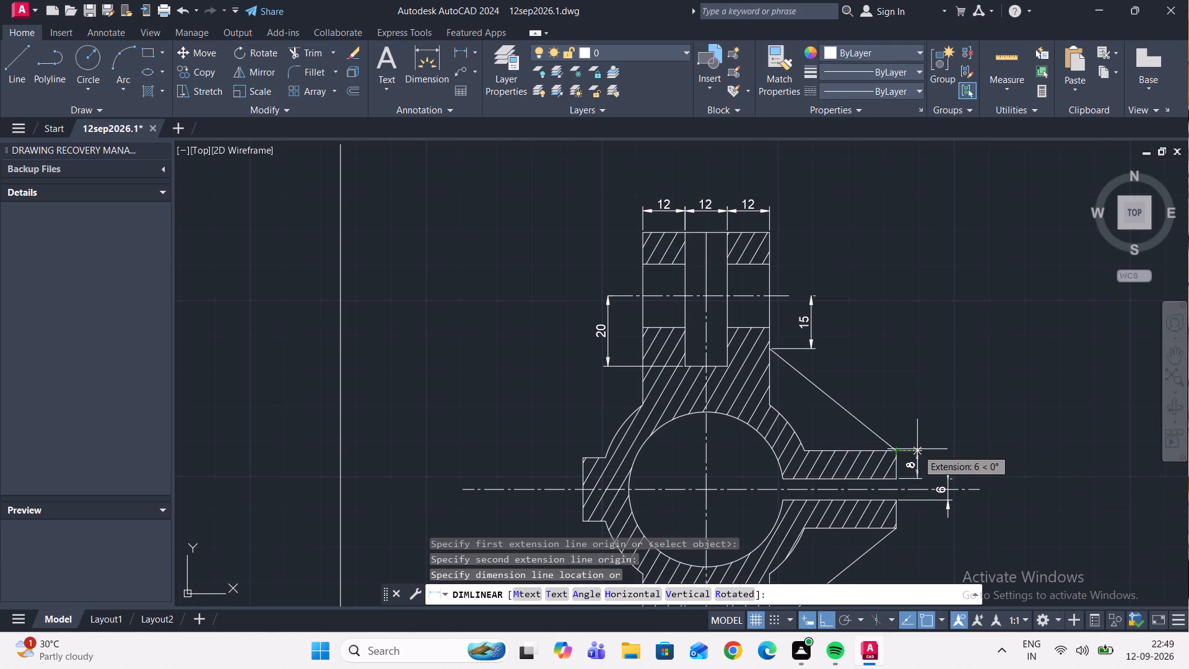
{"action": "left_click", "coordinate": [897, 449]}
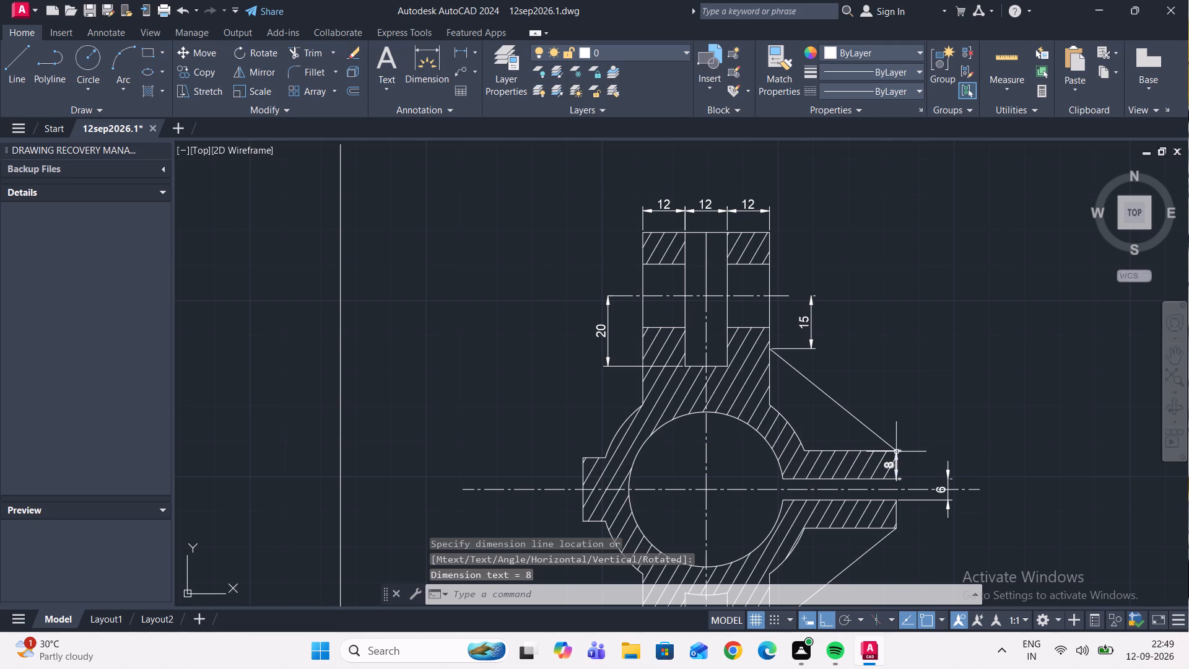
Move the upper lug's thickness dimension line about 15 units outward, in line with the lug gap's dimension line.
{"action": "left_click", "coordinate": [897, 465]}
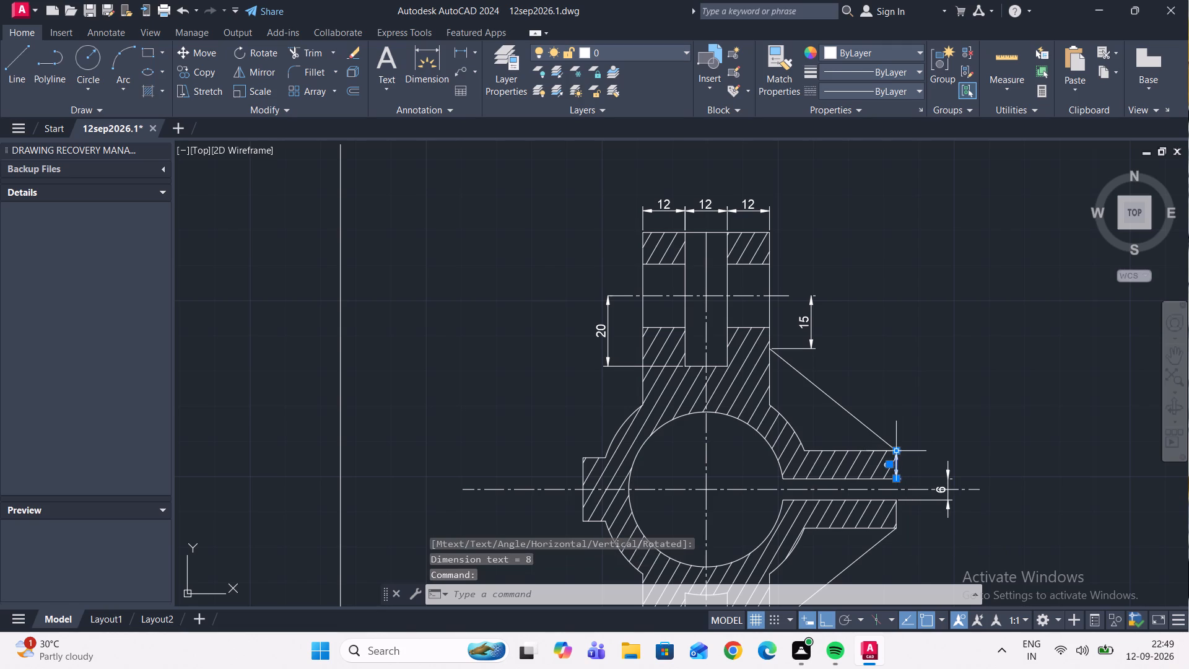
{"action": "left_click", "coordinate": [899, 452]}
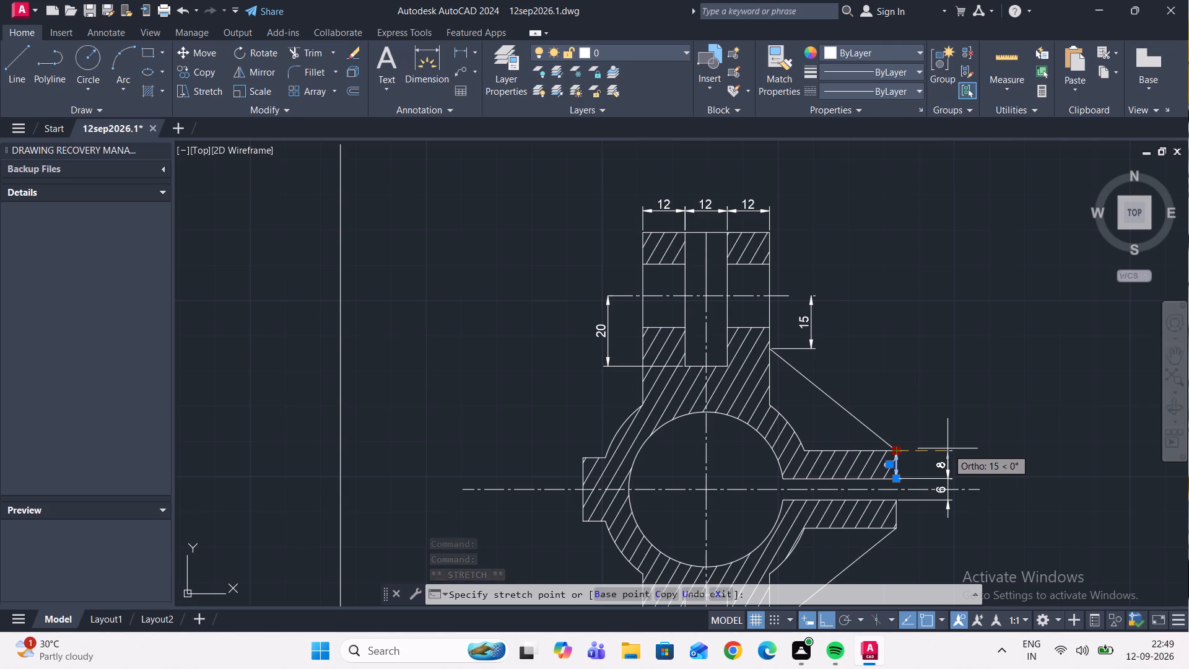
{"action": "left_click", "coordinate": [947, 448]}
{"action": "left_click", "coordinate": [954, 400]}
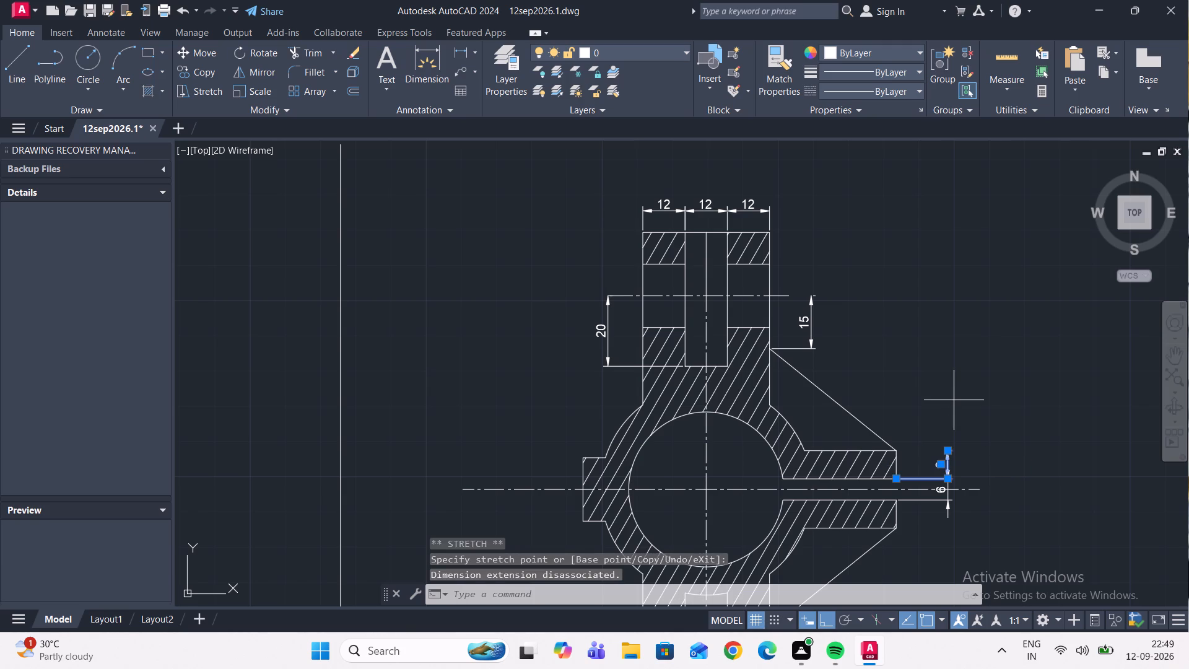
{"action": "key", "text": "Escape"}
{"action": "key", "text": "Escape"}
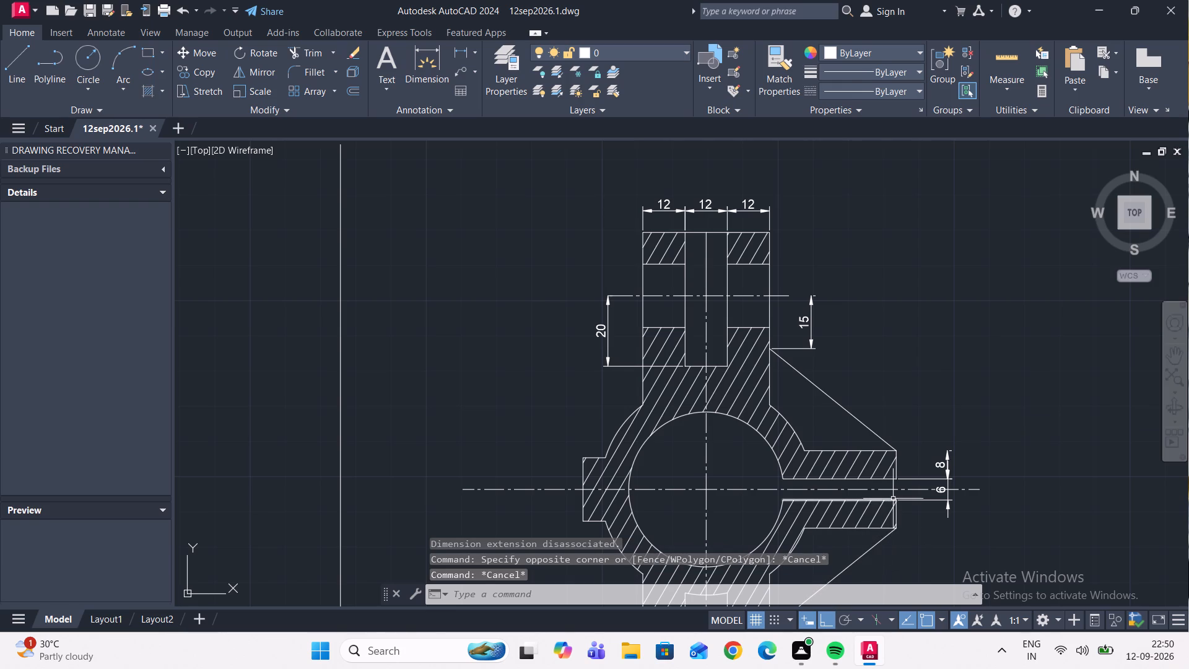
Add a vertical linear dimension for the thickness of the lower right-hand lug, placed about 15 units beyond its end.
{"action": "left_click", "coordinate": [357, 58]}
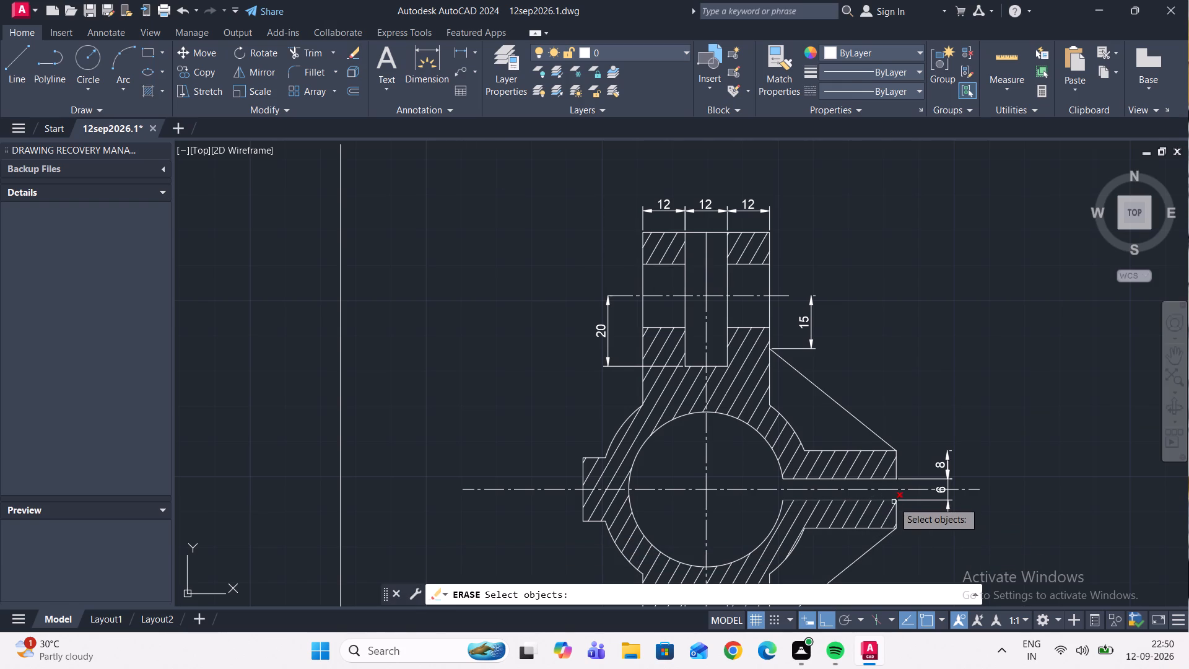
{"action": "left_click", "coordinate": [468, 61]}
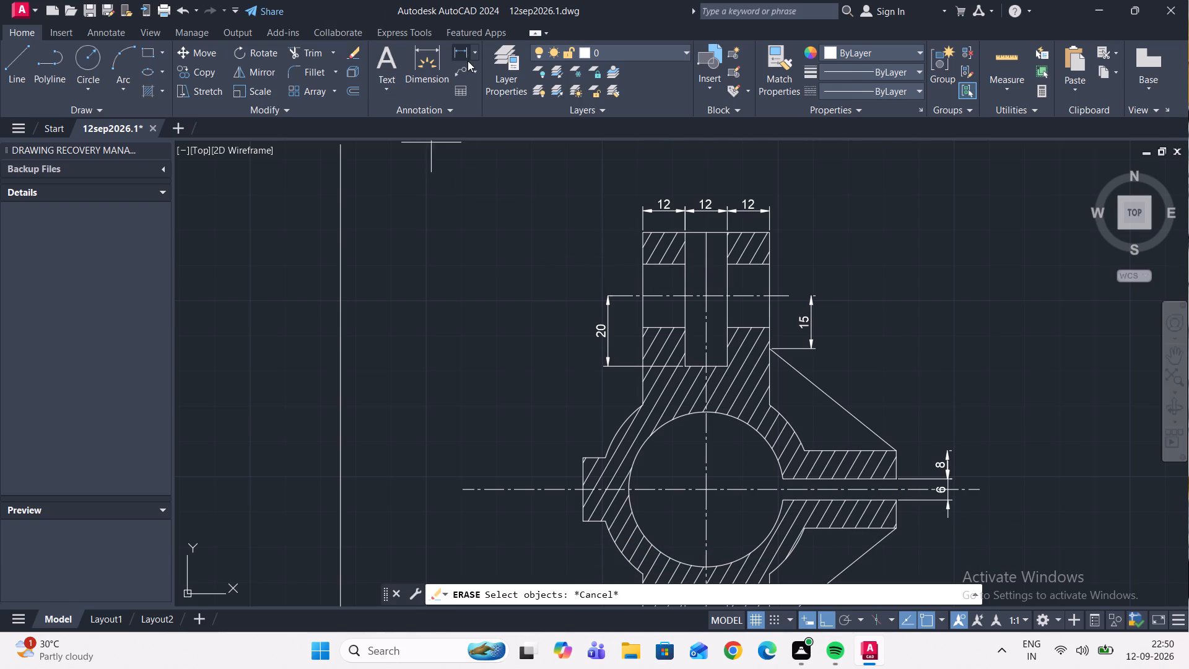
{"action": "left_click", "coordinate": [896, 506]}
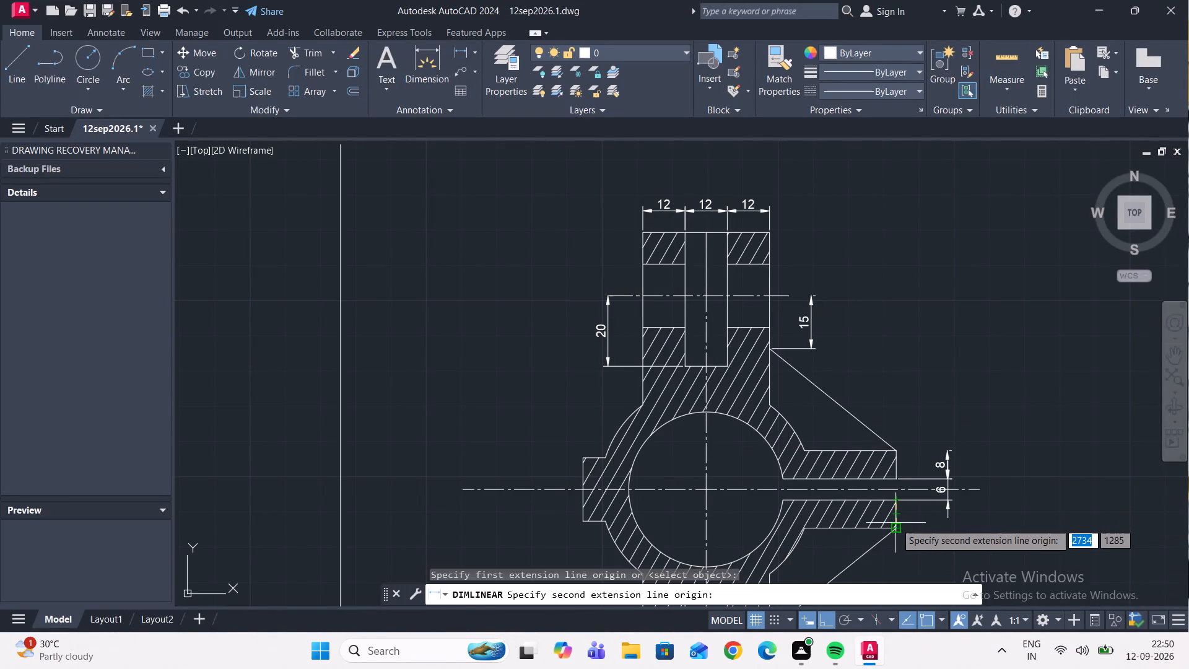
{"action": "left_click", "coordinate": [895, 523]}
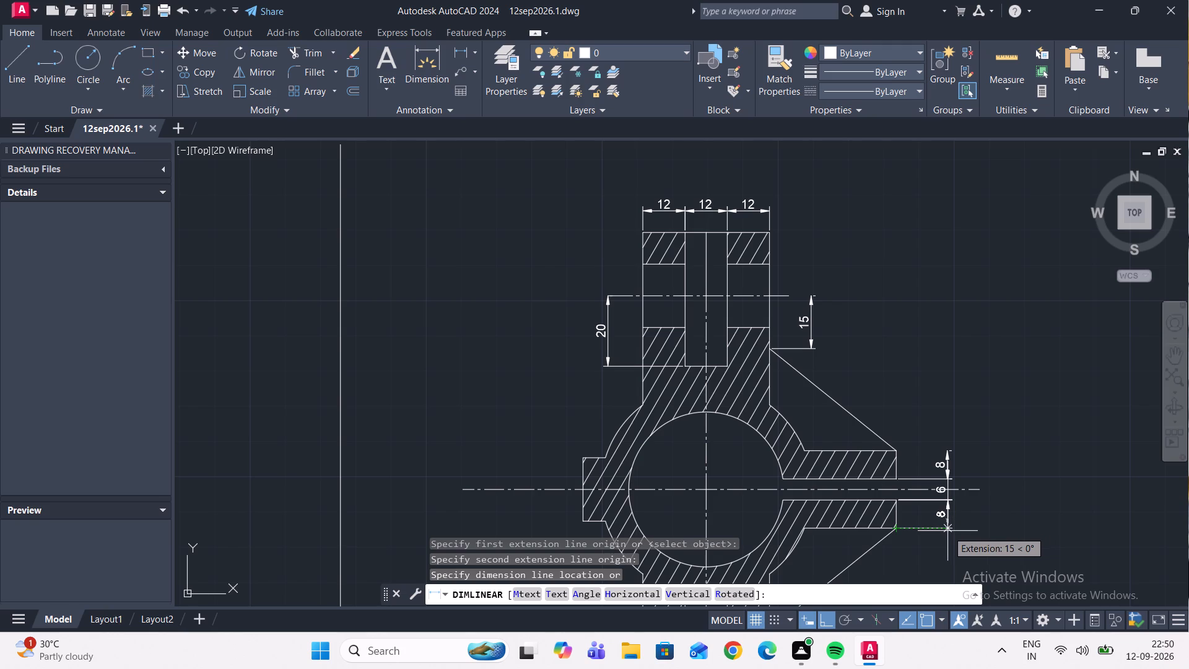
{"action": "left_click", "coordinate": [947, 531]}
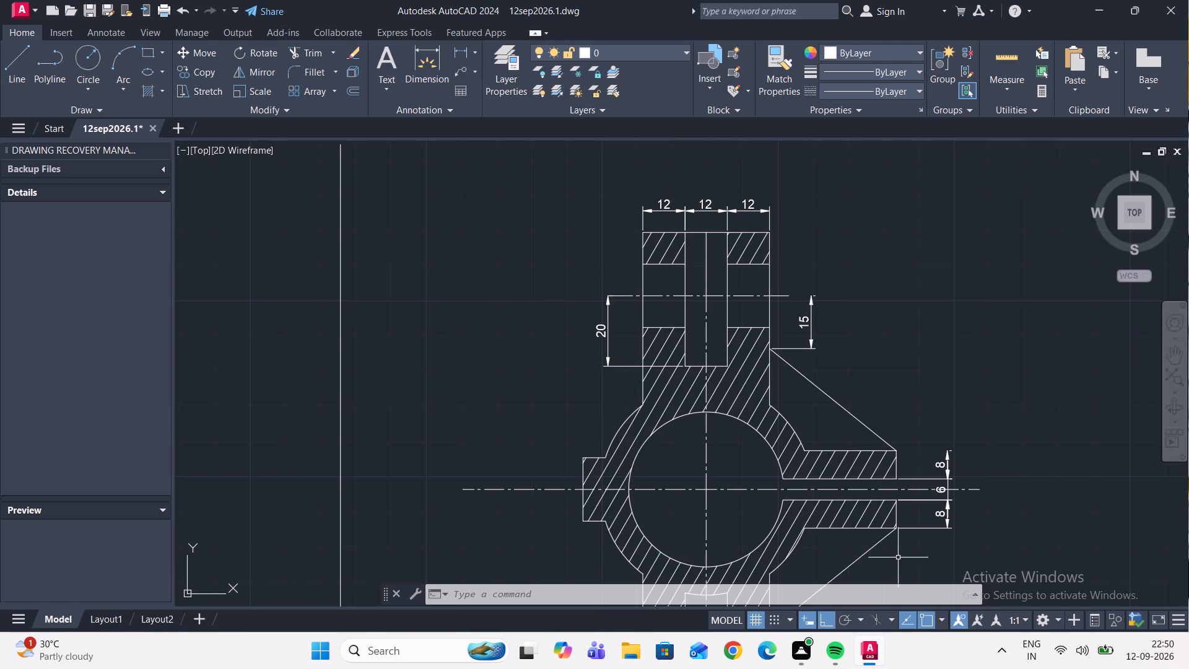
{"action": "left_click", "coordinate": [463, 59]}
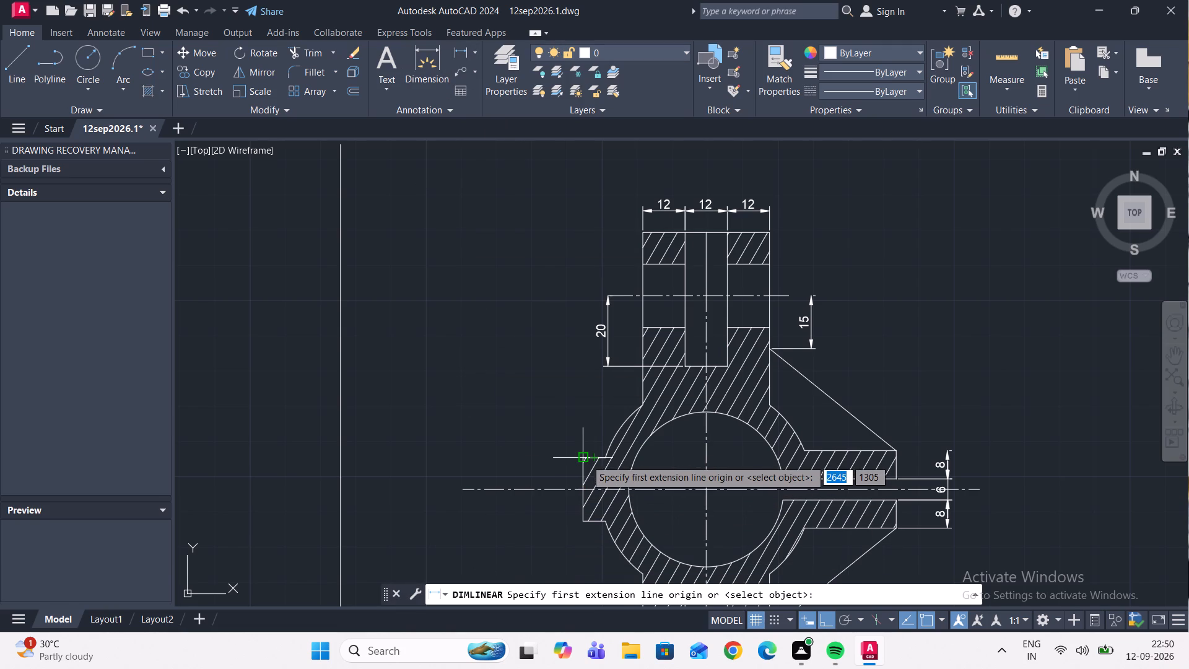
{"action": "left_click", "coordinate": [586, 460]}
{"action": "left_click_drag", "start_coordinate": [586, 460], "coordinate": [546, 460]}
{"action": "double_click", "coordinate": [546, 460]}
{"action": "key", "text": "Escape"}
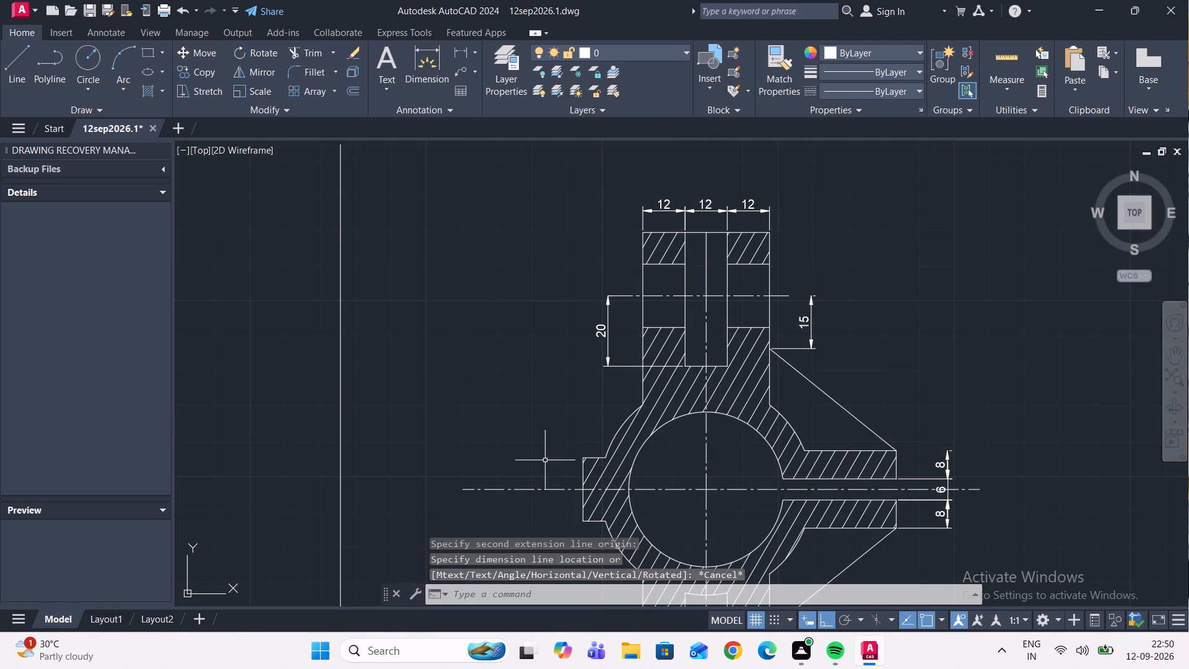
Add a vertical linear dimension for the height of the left-hand boss, placed on its outer edge.
{"action": "left_click", "coordinate": [453, 51]}
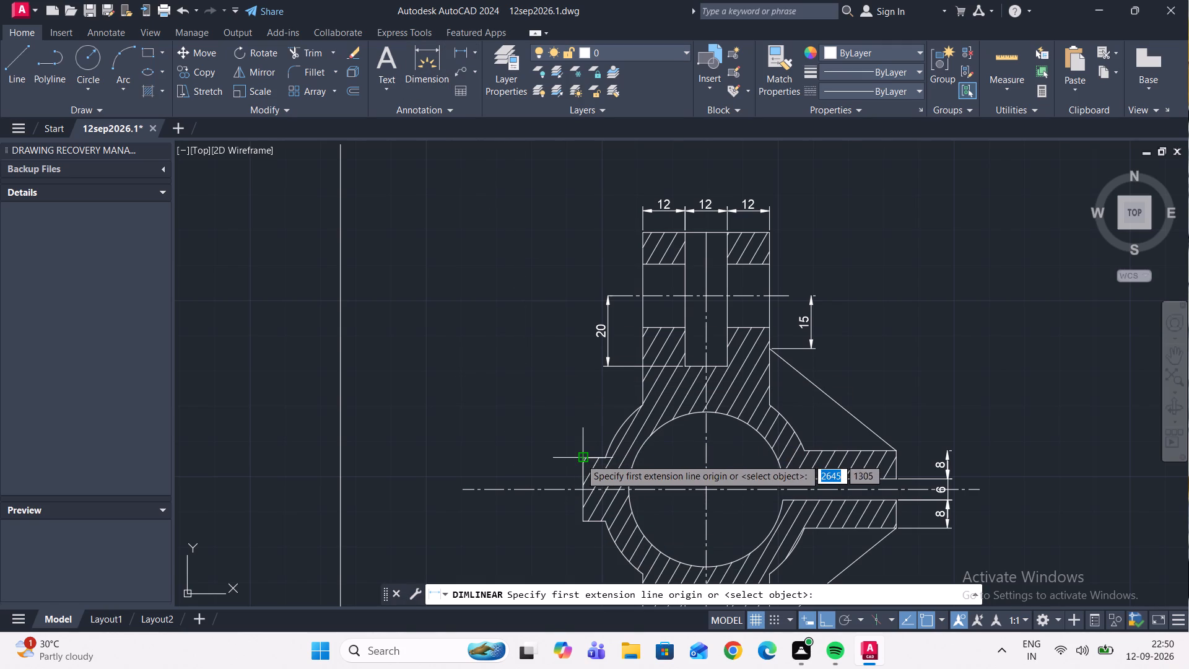
{"action": "left_click", "coordinate": [580, 458]}
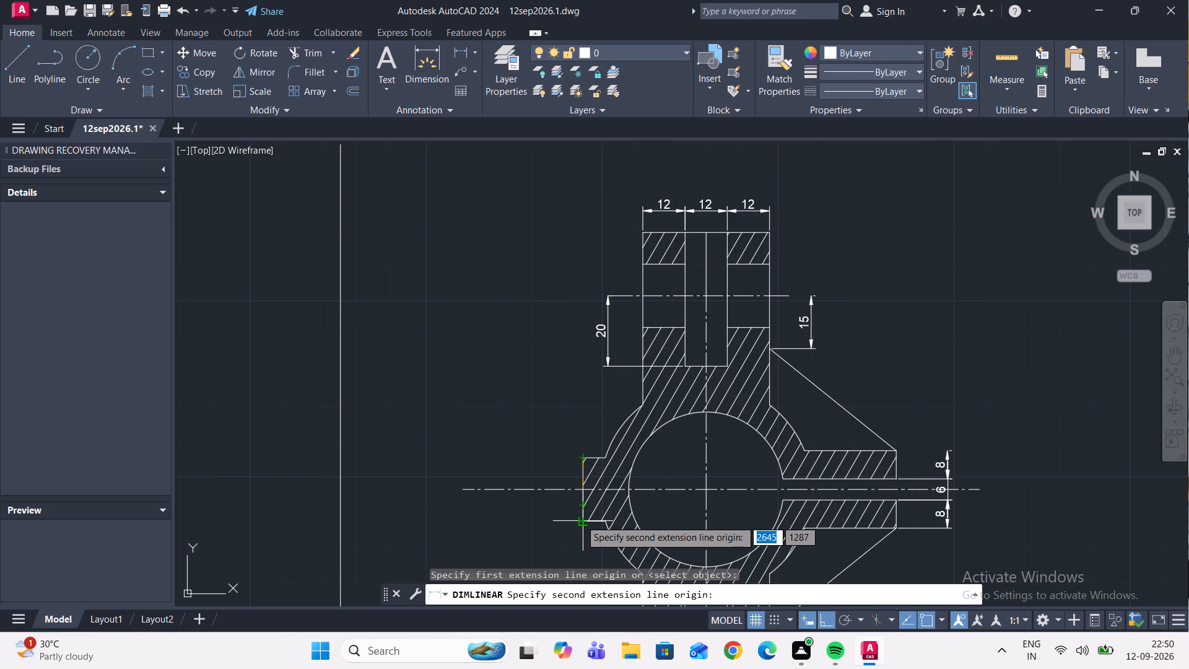
{"action": "left_click", "coordinate": [580, 518]}
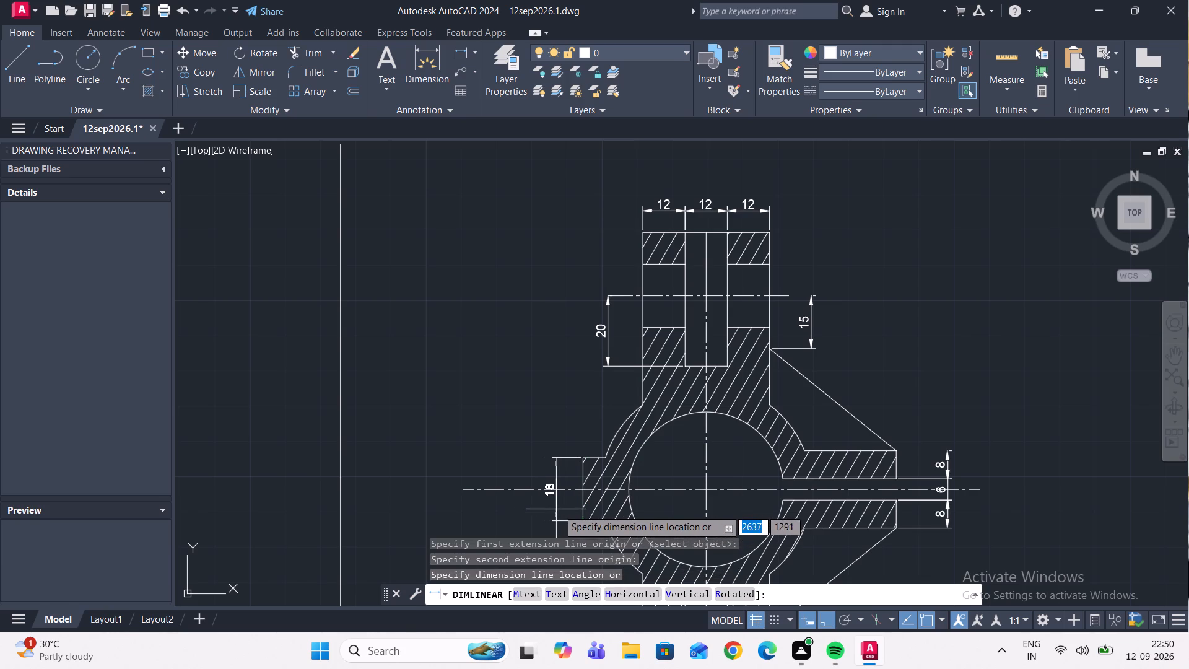
{"action": "left_click", "coordinate": [585, 518]}
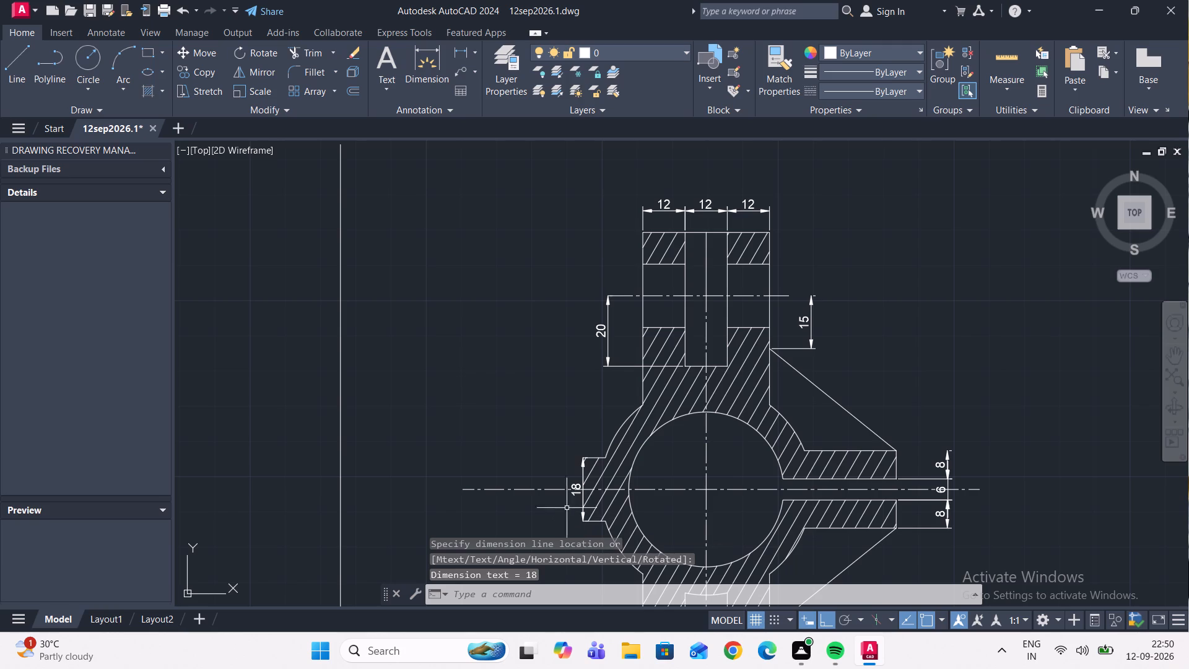
Move the left-hand boss's height dimension line about 26 units outward from its outer edge.
{"action": "left_click", "coordinate": [582, 481]}
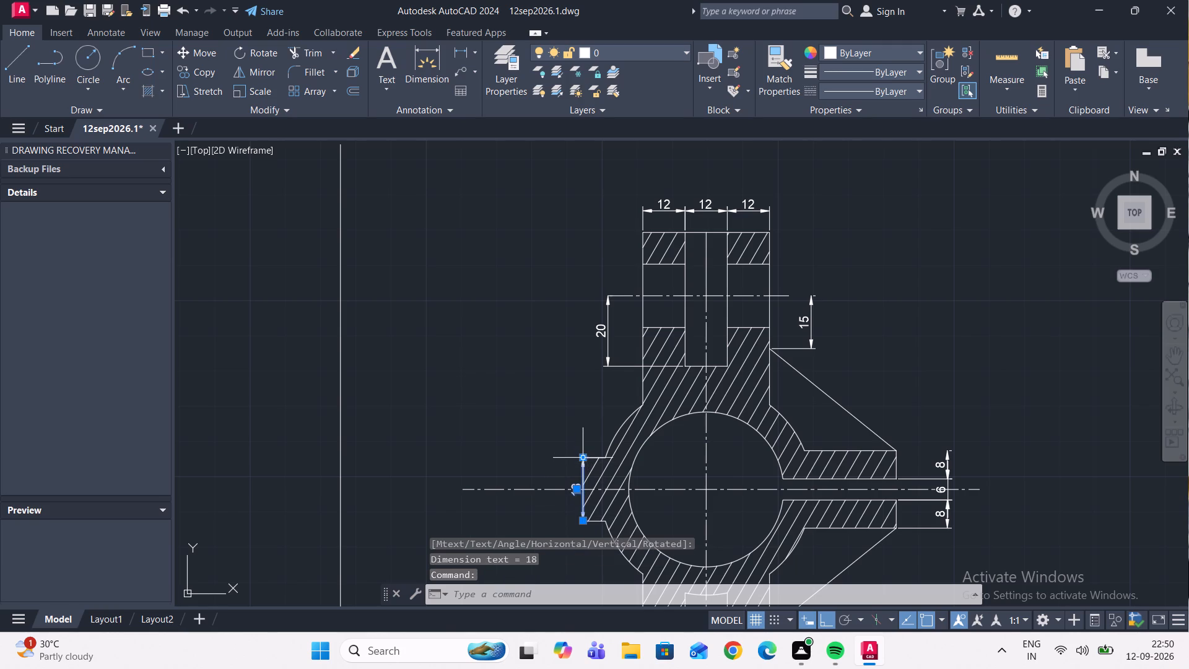
{"action": "left_click", "coordinate": [581, 457]}
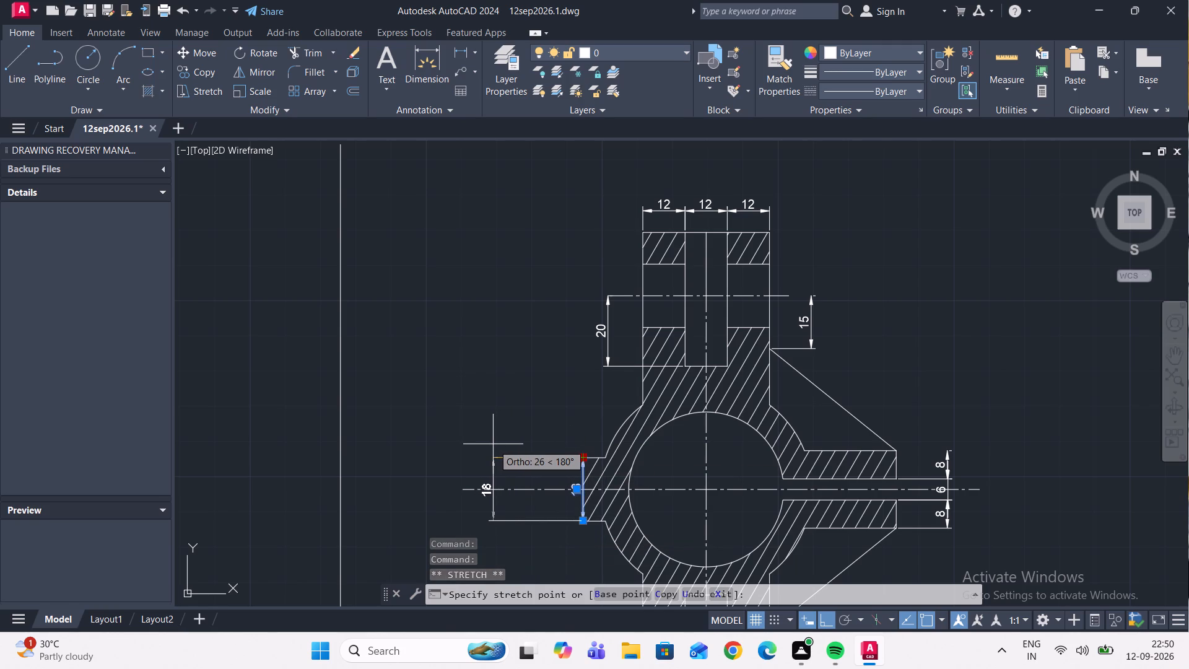
{"action": "left_click", "coordinate": [493, 444]}
{"action": "key", "text": "Escape"}
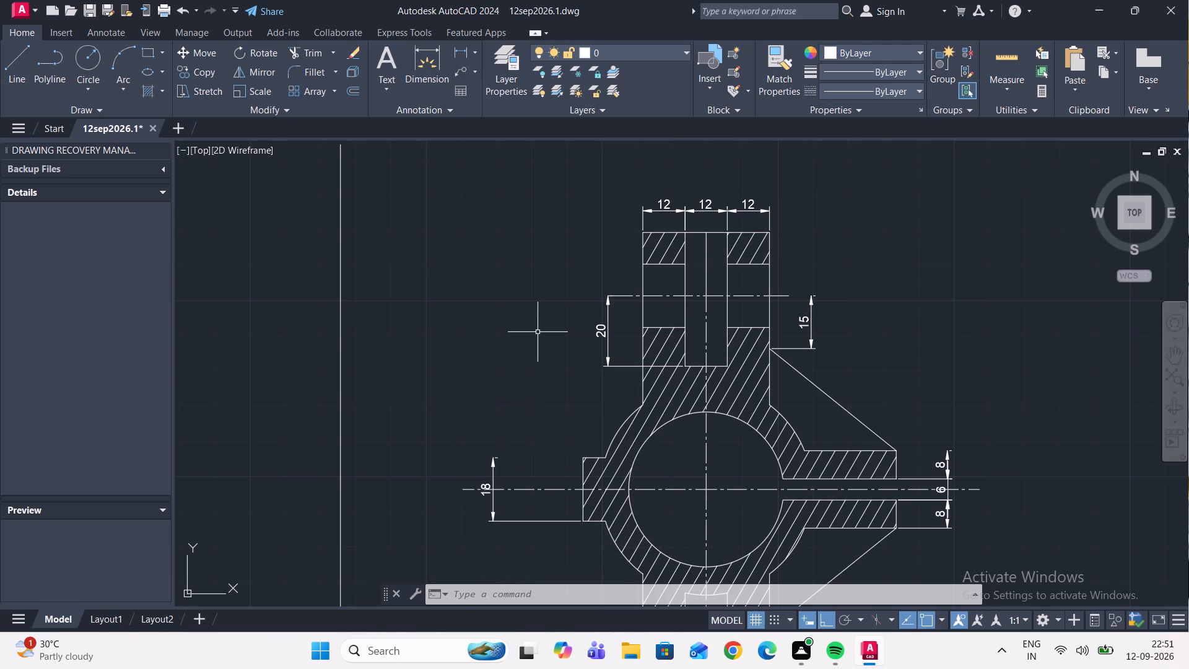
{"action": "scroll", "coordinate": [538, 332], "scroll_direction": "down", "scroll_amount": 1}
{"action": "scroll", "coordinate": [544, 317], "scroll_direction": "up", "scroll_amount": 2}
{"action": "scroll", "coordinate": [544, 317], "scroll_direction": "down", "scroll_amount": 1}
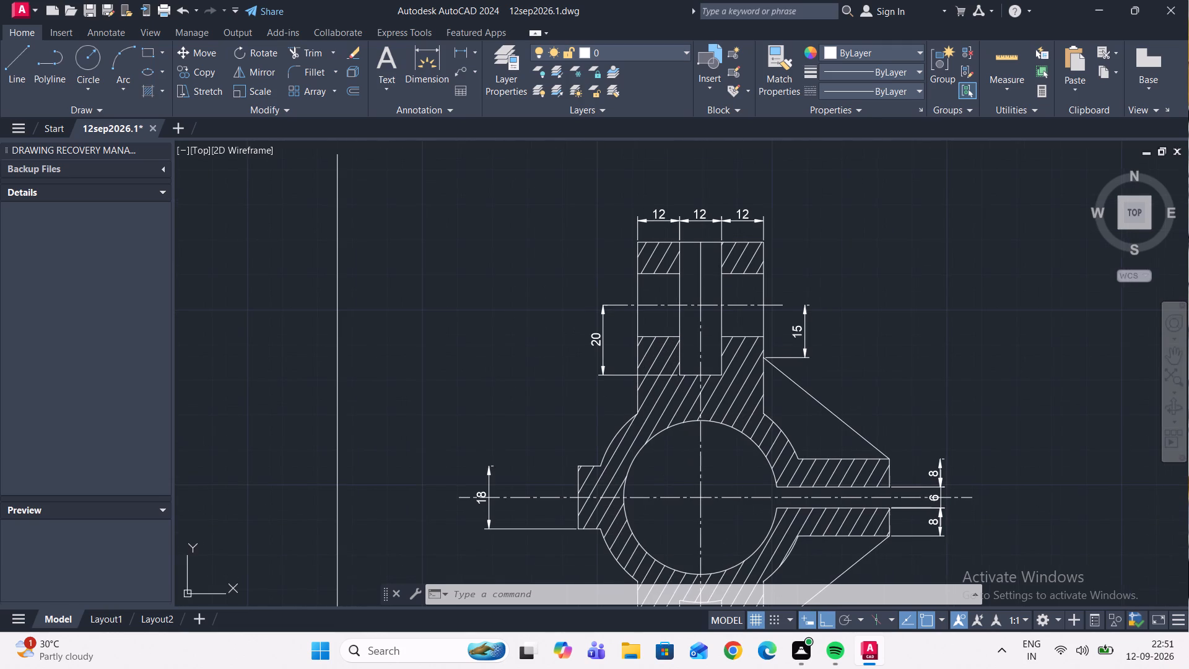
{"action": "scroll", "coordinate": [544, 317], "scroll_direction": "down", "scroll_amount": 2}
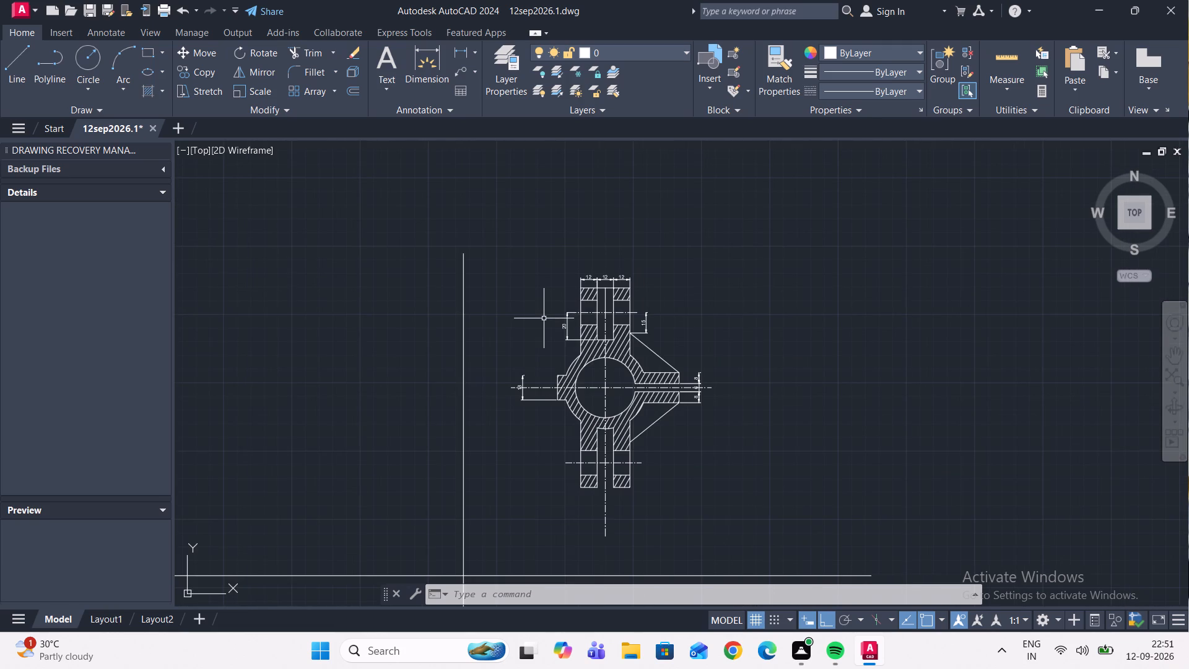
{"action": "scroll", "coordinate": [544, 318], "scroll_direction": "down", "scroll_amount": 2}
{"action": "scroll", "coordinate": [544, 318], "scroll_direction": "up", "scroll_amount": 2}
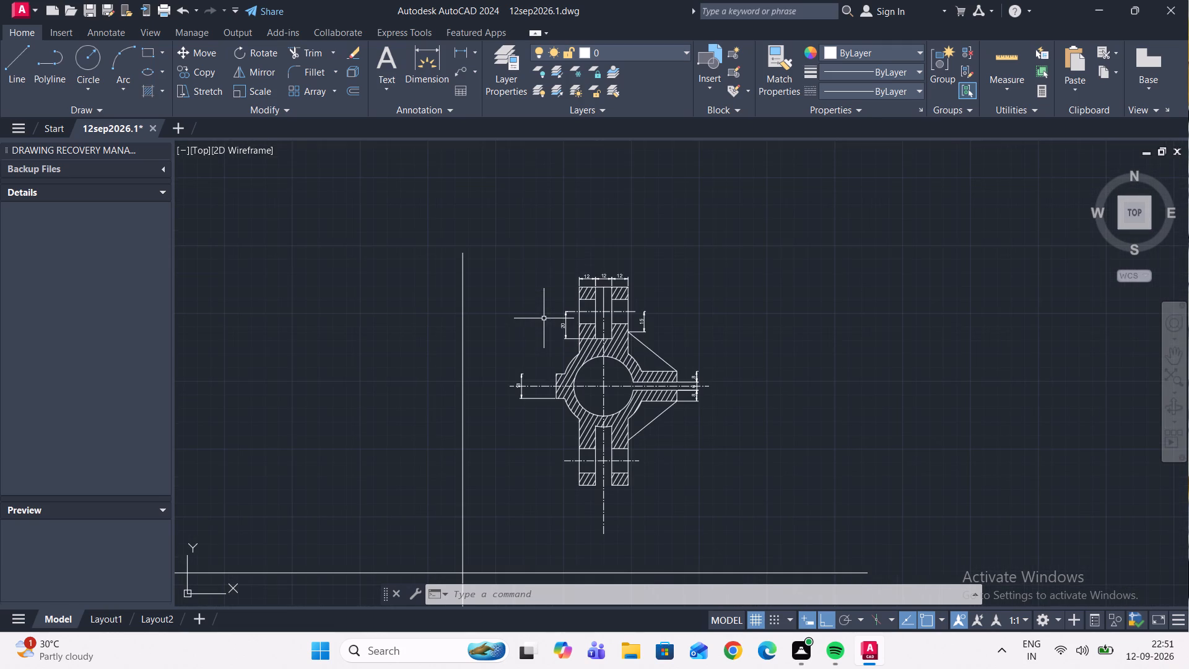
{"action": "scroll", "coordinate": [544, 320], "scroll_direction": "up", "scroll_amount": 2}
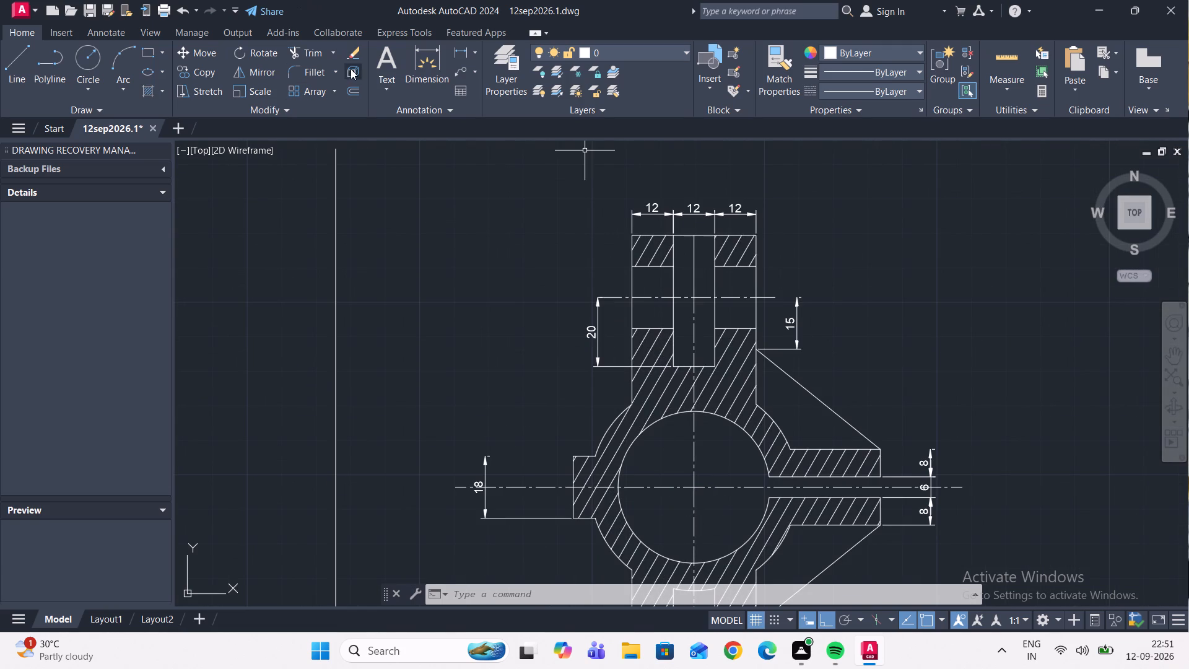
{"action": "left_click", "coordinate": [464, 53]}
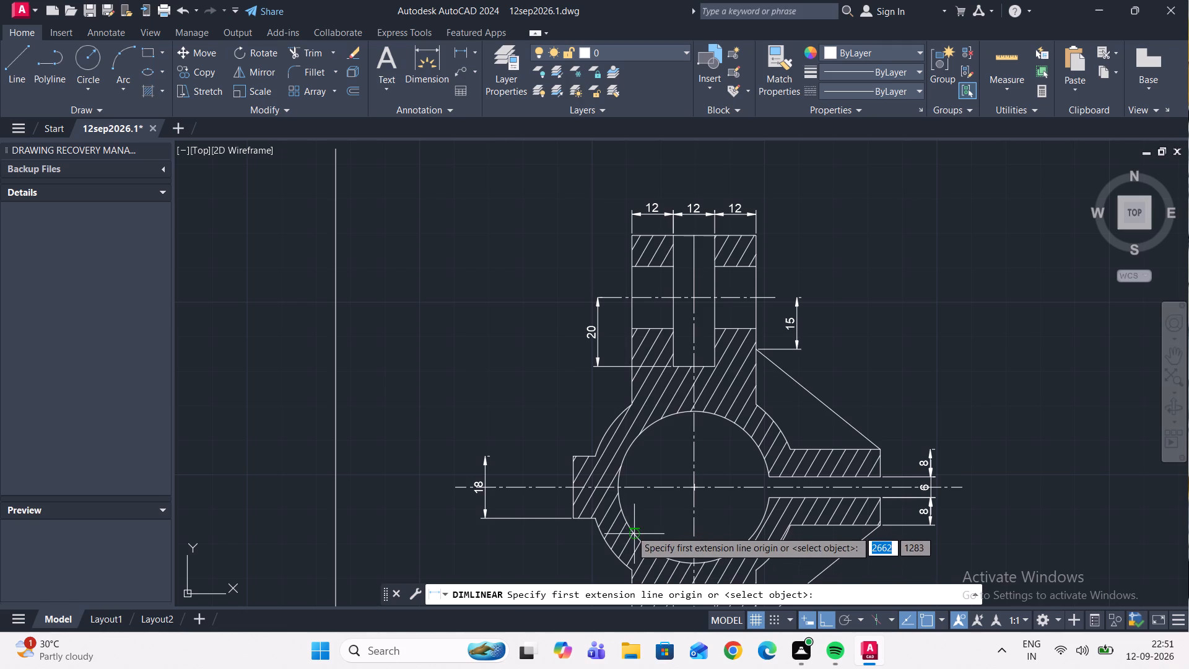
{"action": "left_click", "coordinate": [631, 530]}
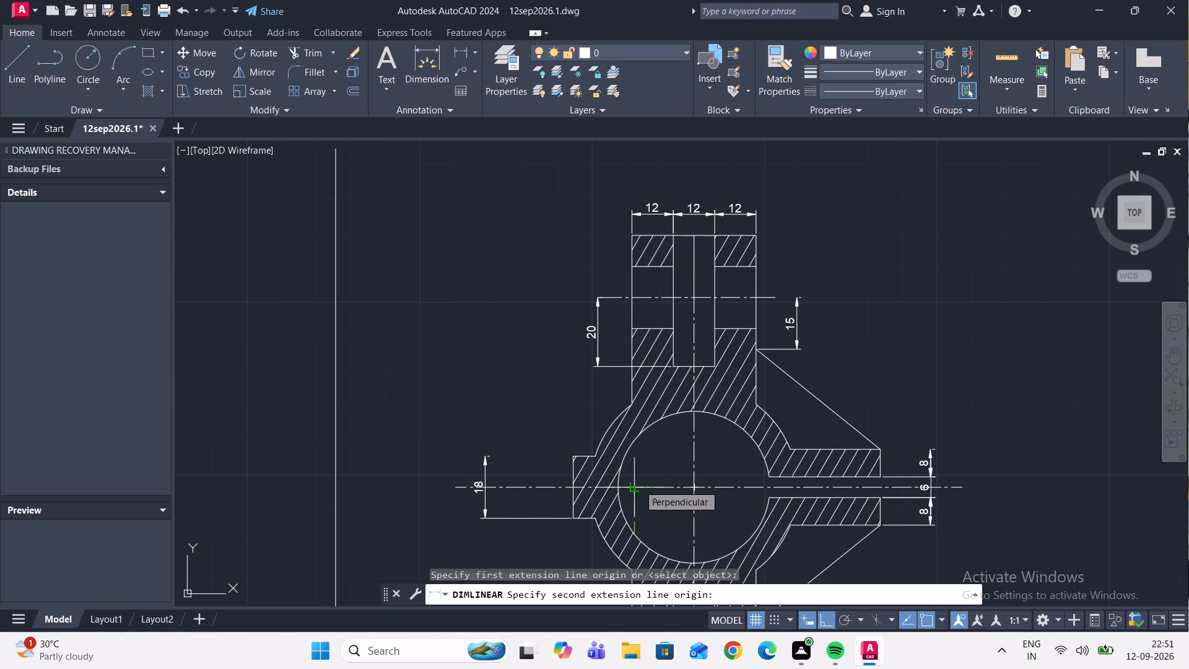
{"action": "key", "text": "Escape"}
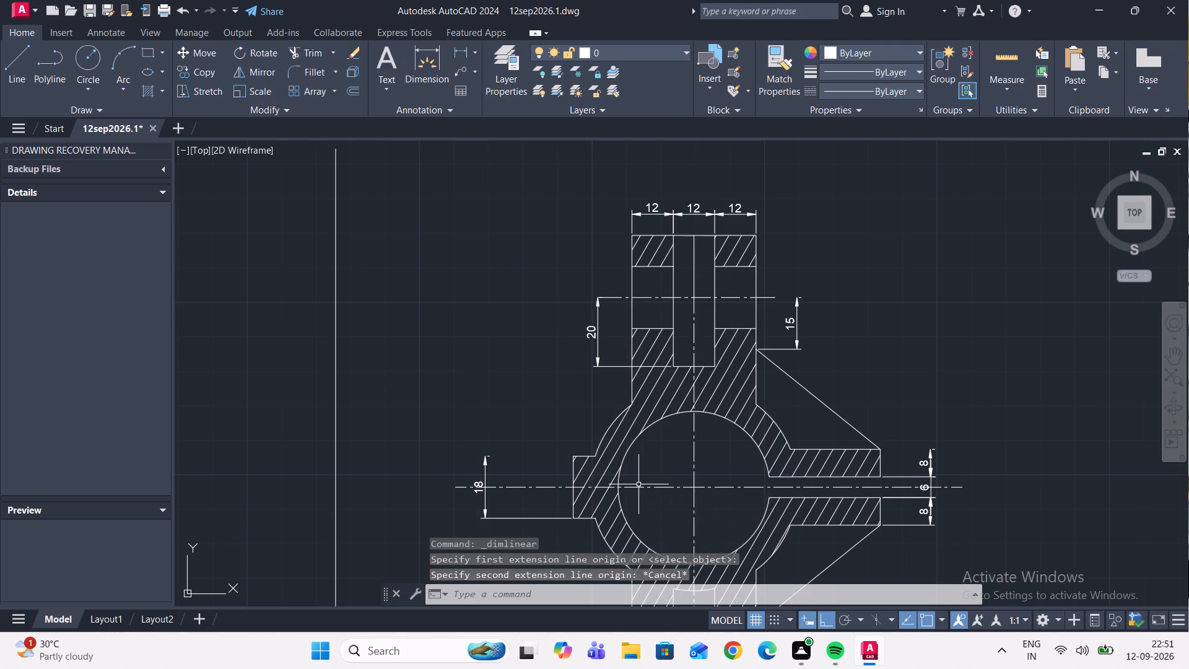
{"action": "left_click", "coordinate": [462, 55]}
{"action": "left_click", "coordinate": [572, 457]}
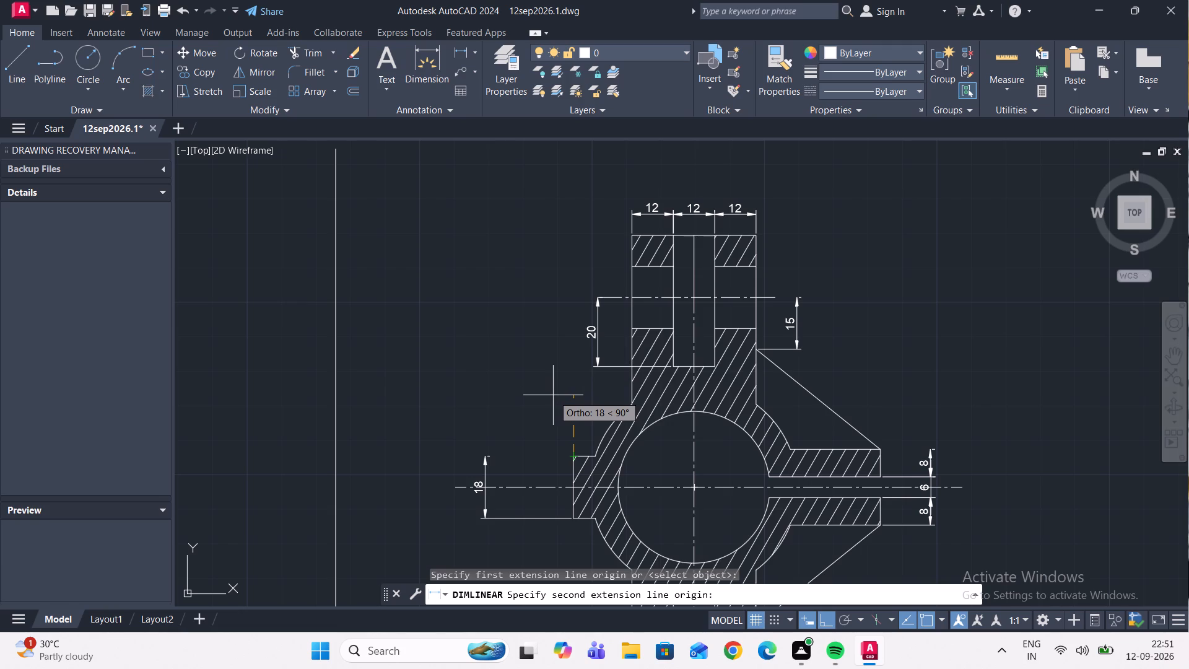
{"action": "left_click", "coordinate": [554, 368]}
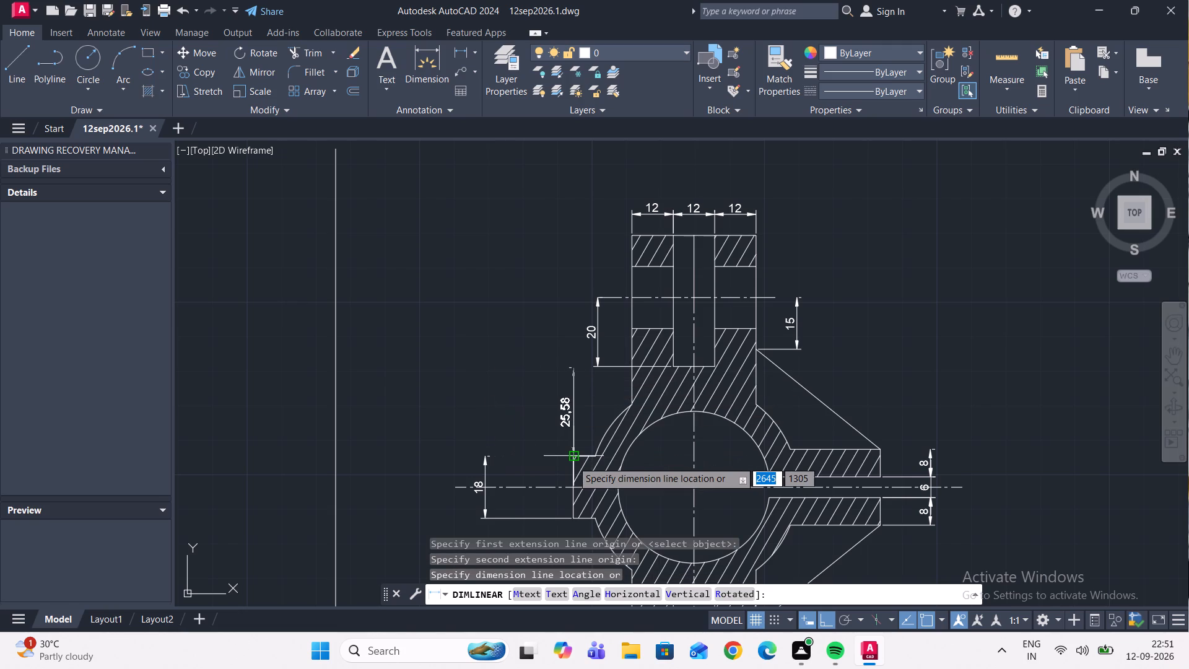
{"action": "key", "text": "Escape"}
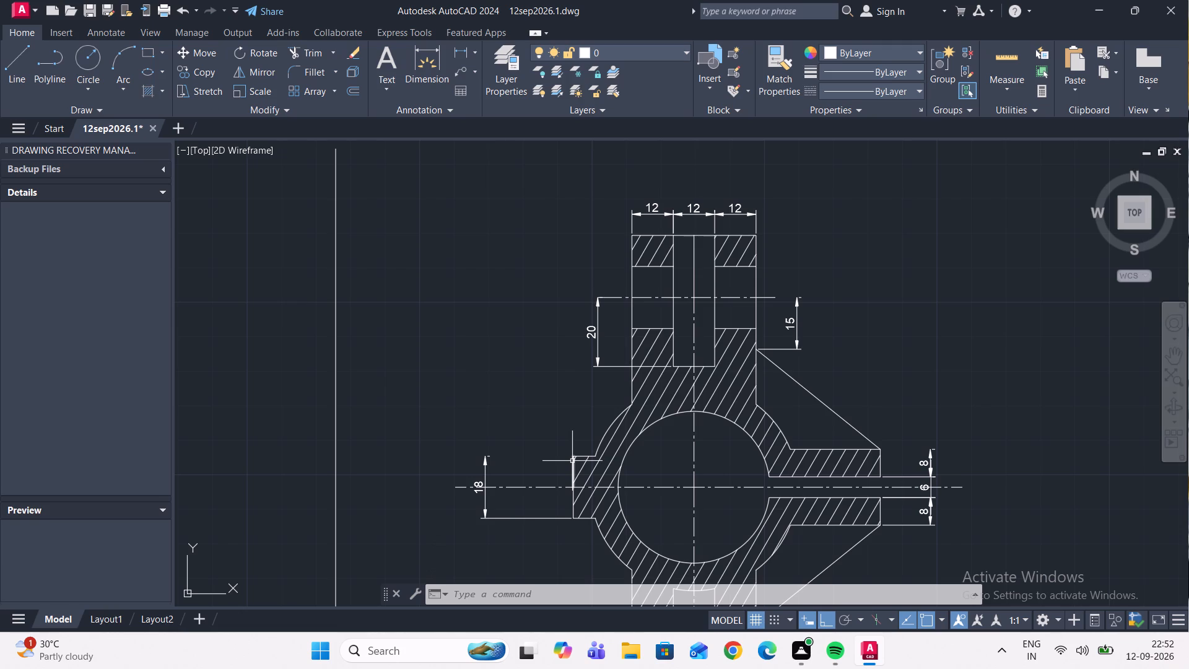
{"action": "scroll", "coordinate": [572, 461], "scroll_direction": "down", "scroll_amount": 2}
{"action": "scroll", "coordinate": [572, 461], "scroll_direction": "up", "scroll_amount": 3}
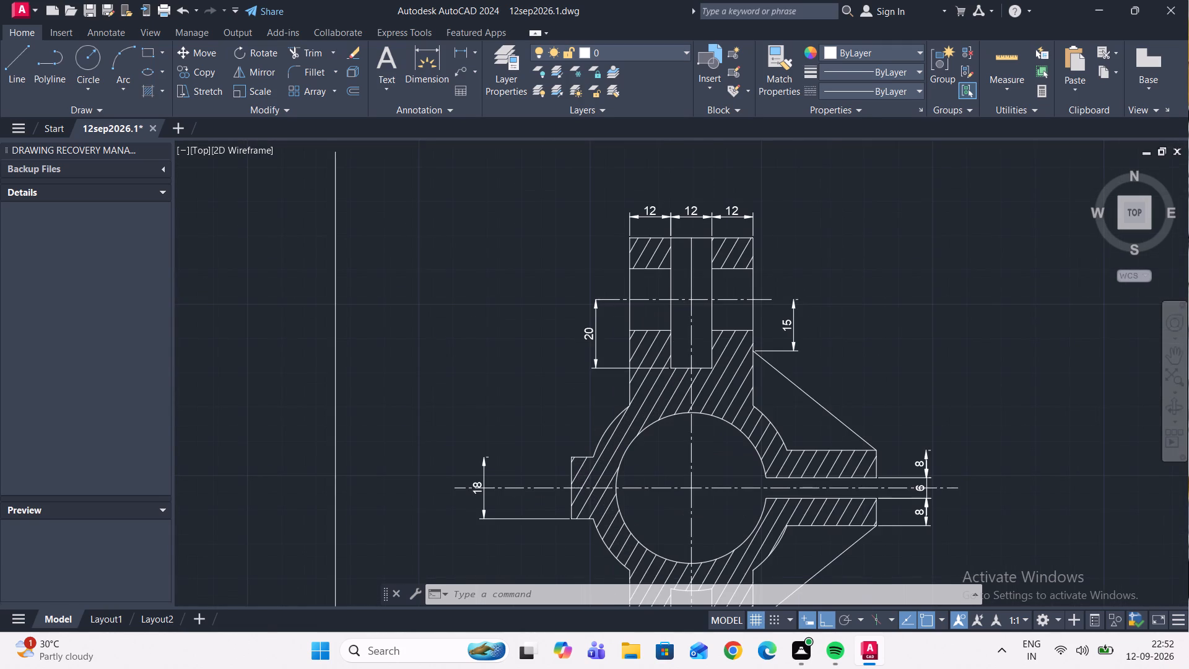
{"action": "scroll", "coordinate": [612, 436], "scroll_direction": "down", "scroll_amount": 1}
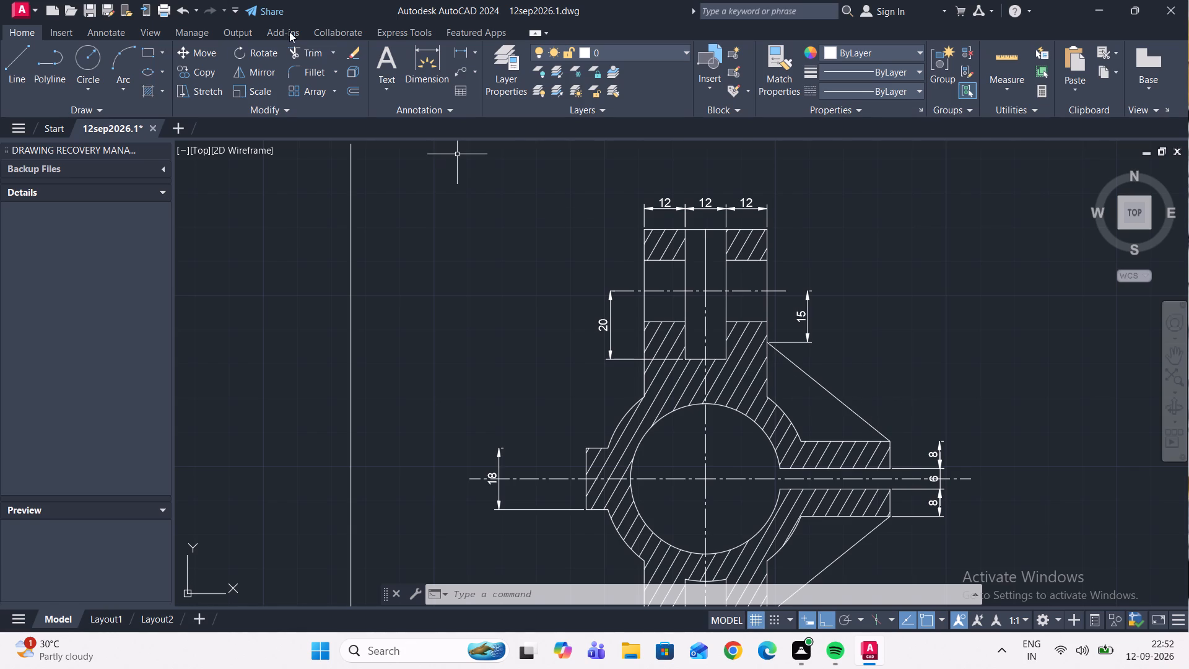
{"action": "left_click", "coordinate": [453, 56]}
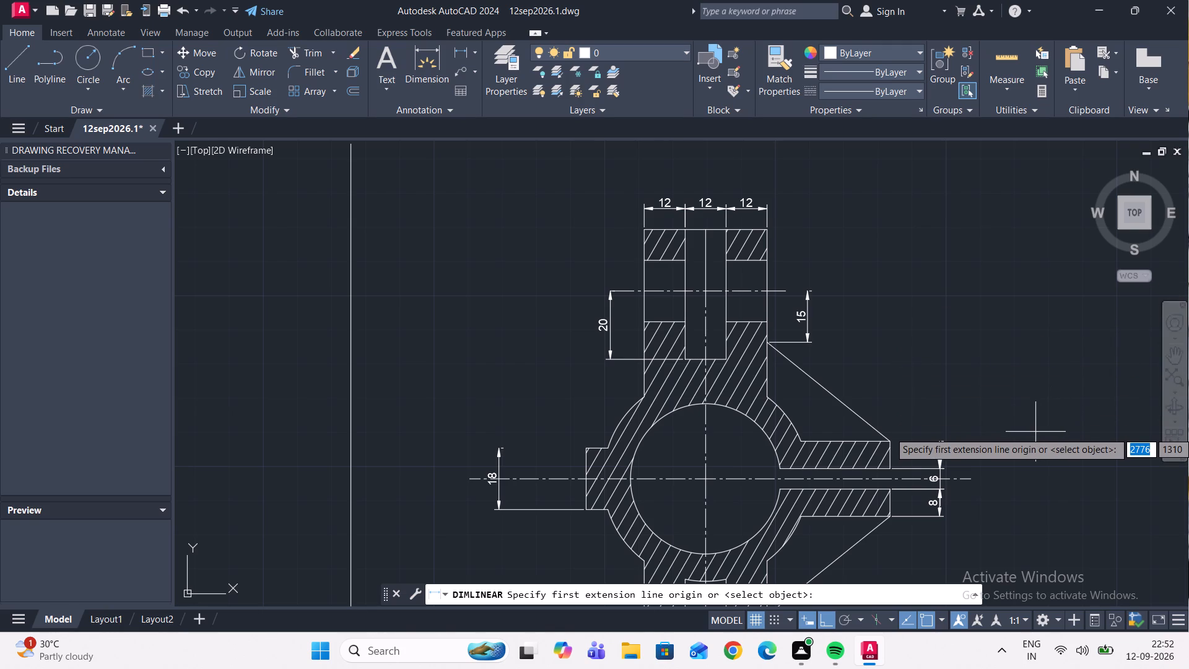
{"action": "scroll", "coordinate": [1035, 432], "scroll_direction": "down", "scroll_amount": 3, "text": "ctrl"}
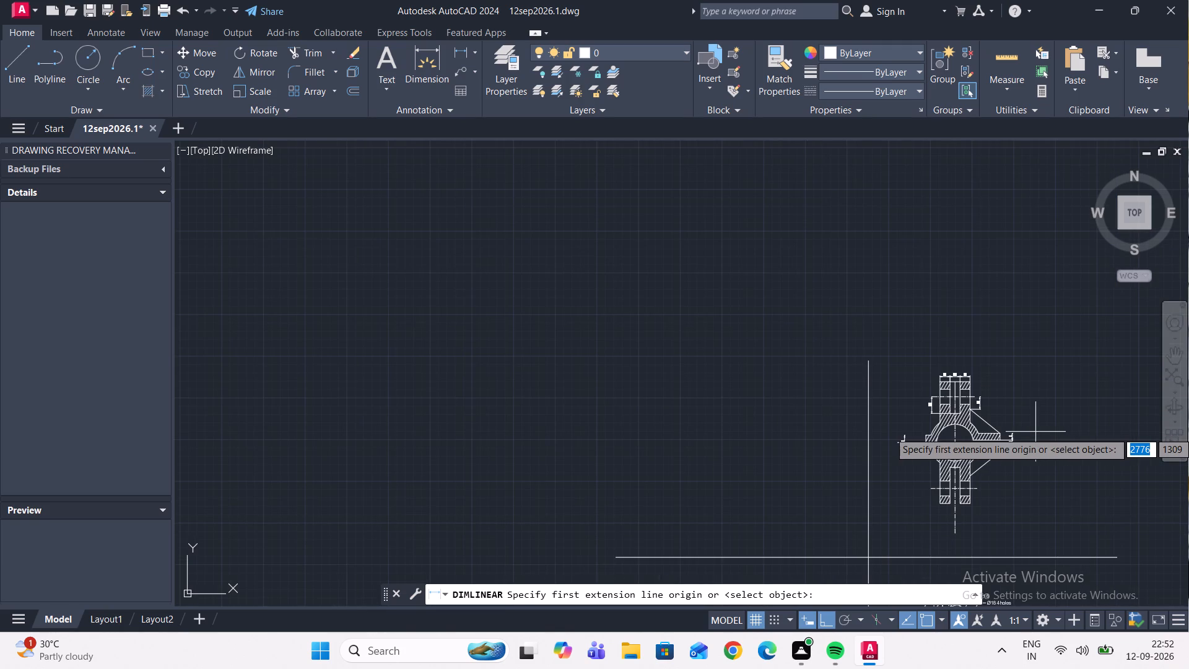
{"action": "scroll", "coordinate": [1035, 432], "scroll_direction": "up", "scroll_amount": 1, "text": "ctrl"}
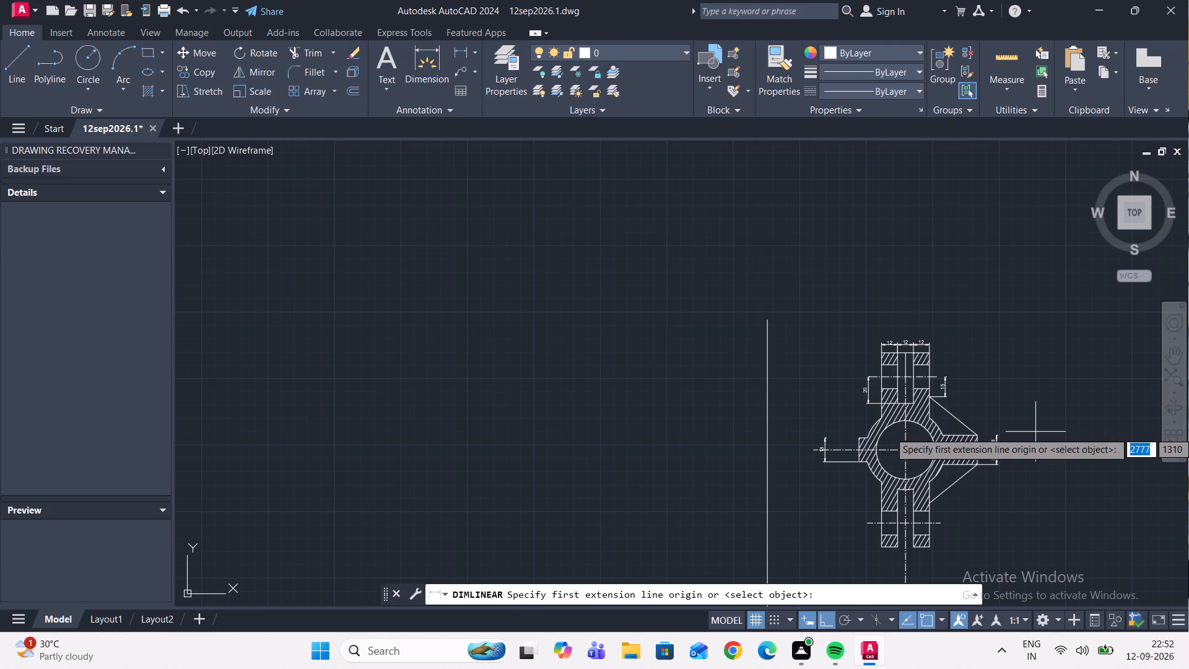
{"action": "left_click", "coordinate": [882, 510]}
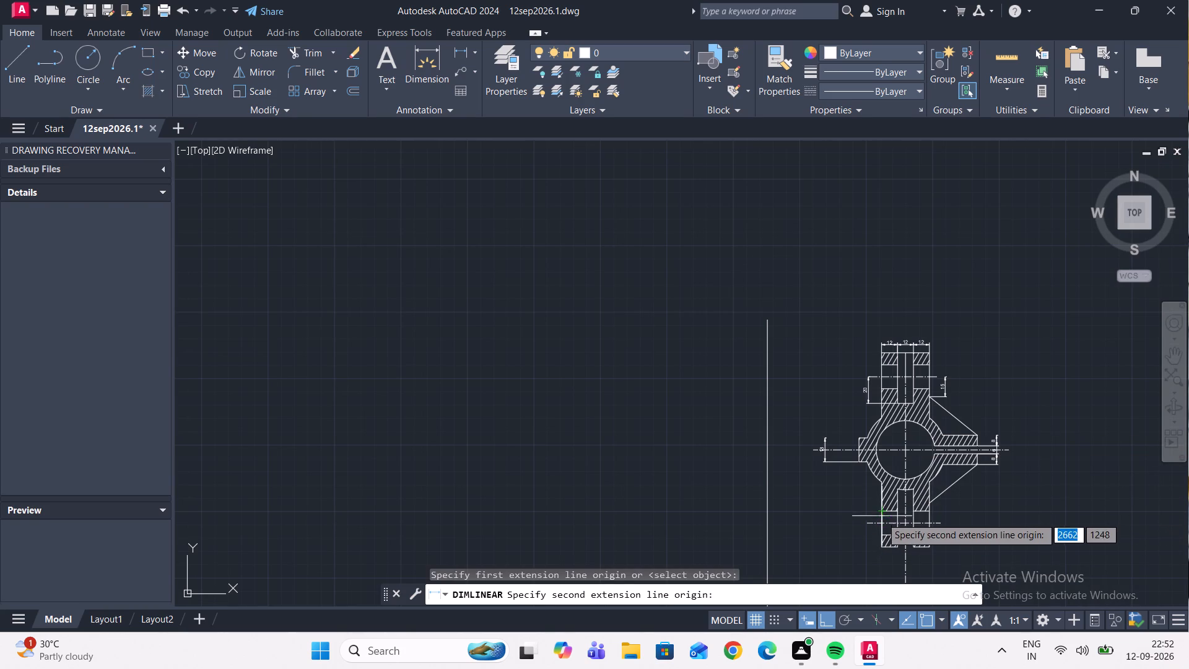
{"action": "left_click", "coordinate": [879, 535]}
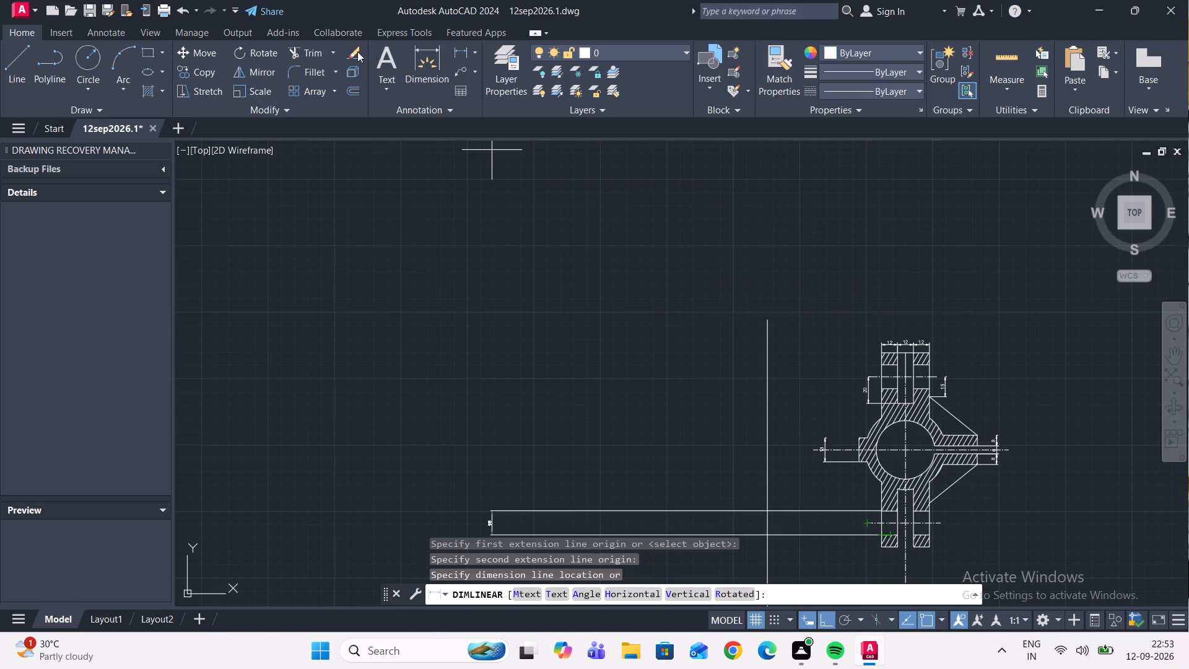
Add a vertical linear dimension for the height of the hole through the bottom fork, placed on the fork's left-hand outer edge.
{"action": "left_click", "coordinate": [456, 57]}
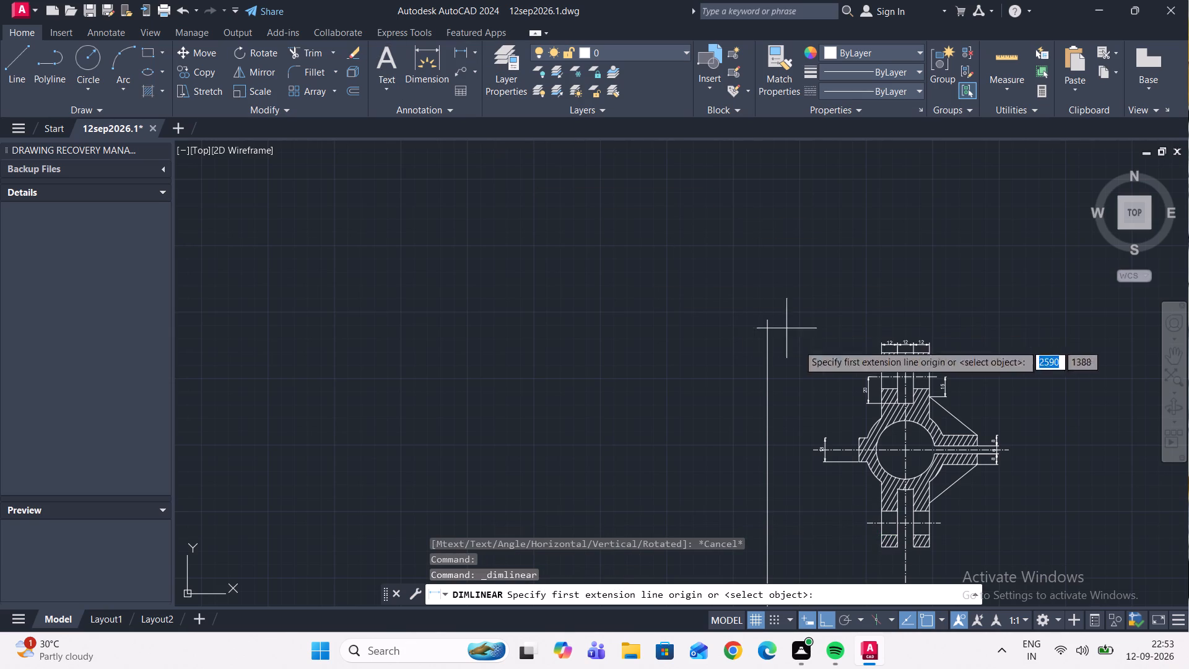
{"action": "left_click", "coordinate": [879, 511]}
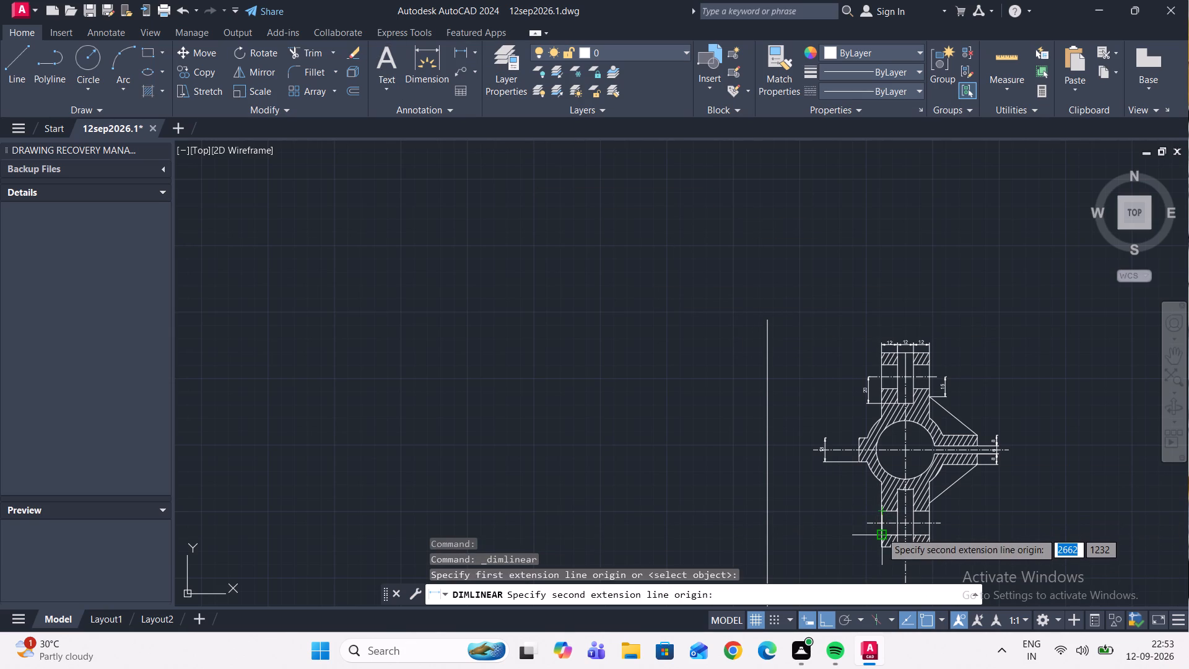
{"action": "left_click", "coordinate": [882, 531]}
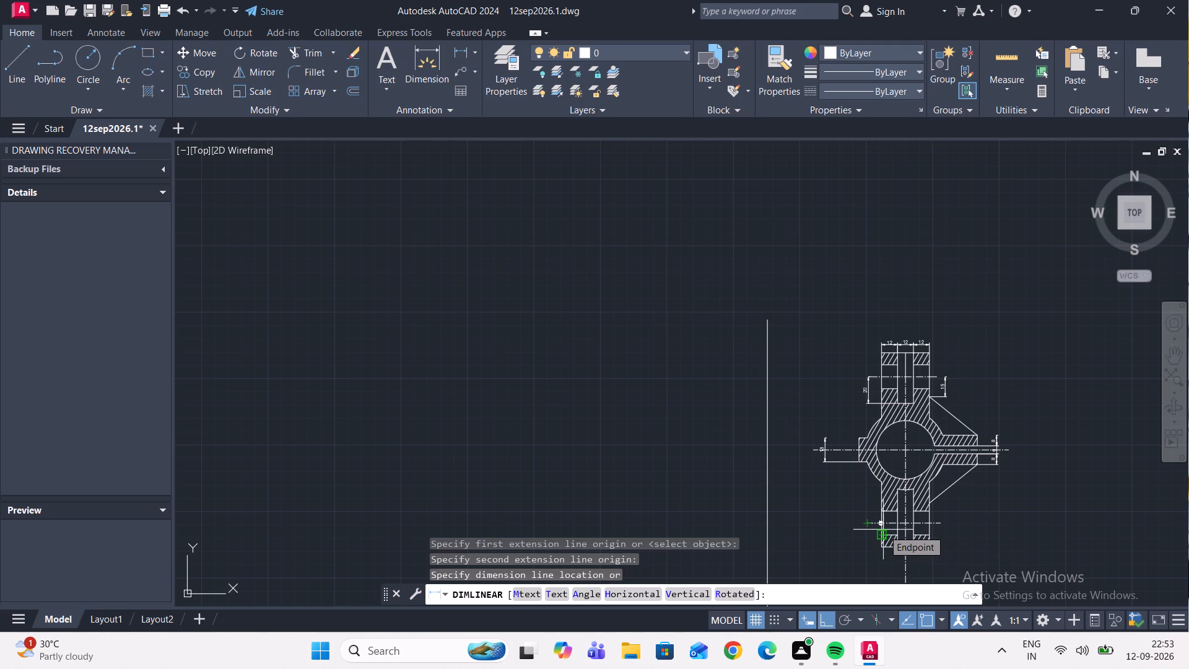
{"action": "left_click", "coordinate": [883, 533]}
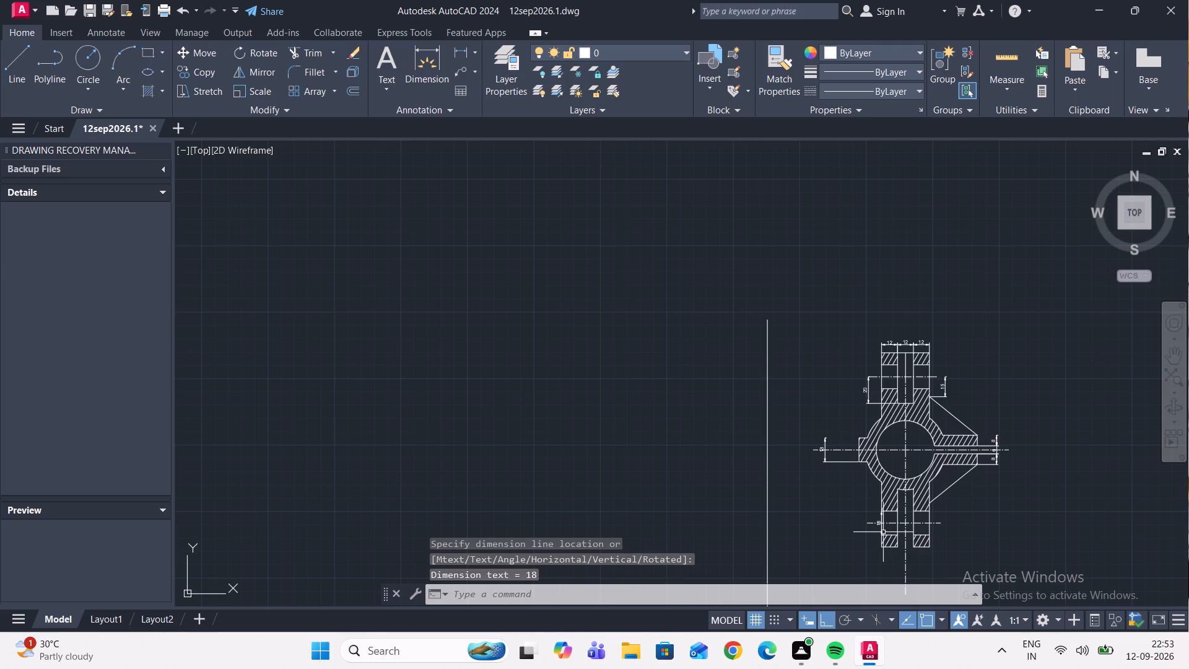
Move the bottom fork hole's height dimension line about 13 units outward from the fork's left-hand edge.
{"action": "scroll", "coordinate": [882, 531], "scroll_direction": "up", "scroll_amount": 2}
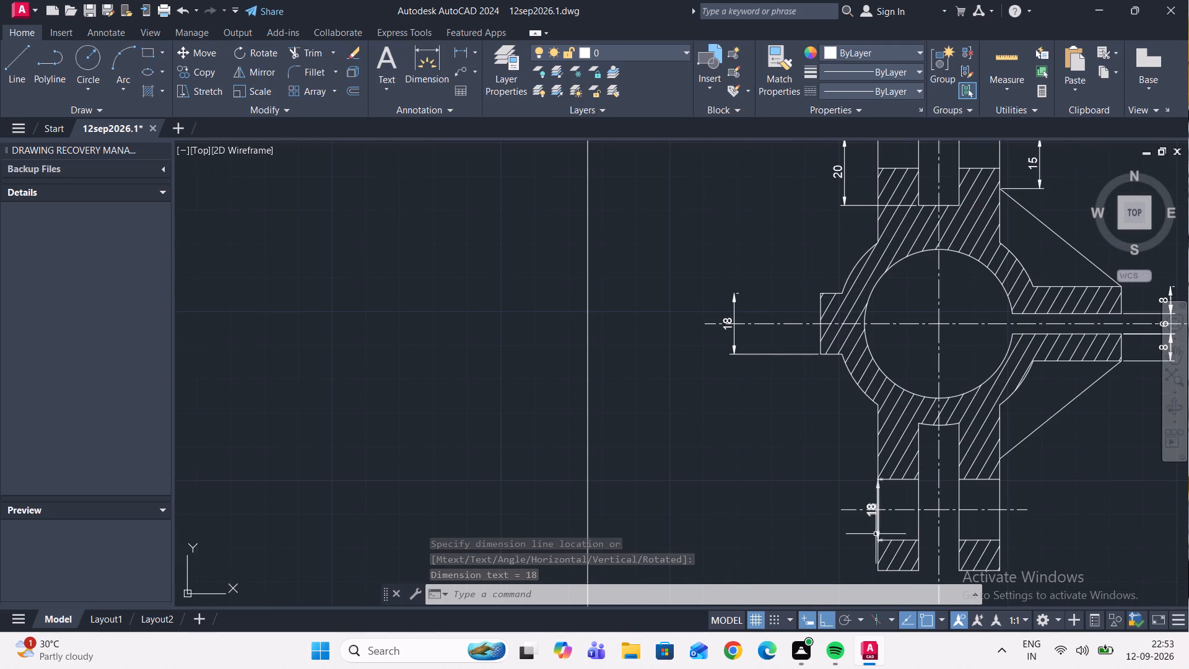
{"action": "left_click", "coordinate": [878, 535]}
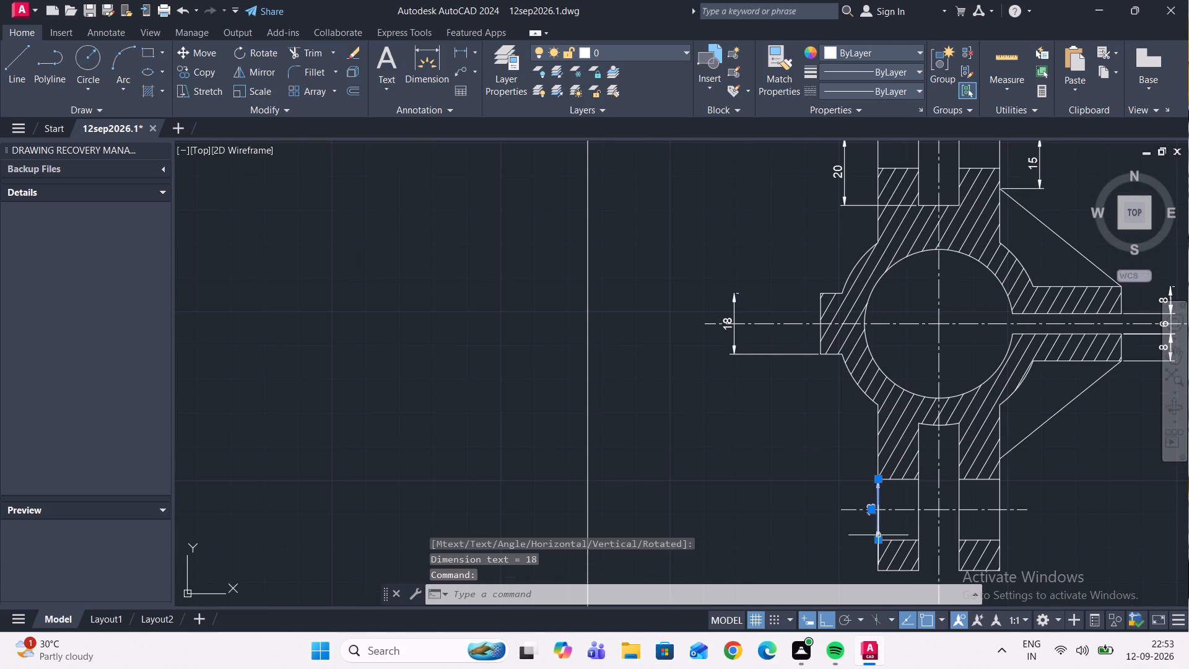
{"action": "left_click", "coordinate": [879, 540]}
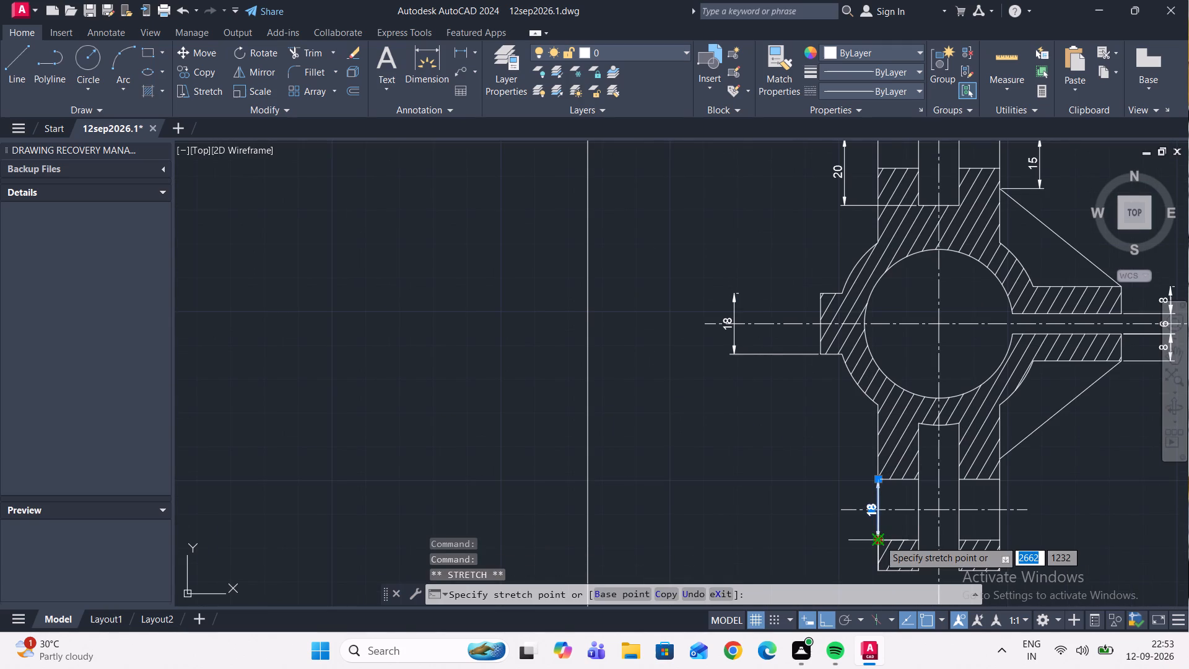
{"action": "left_click", "coordinate": [833, 544]}
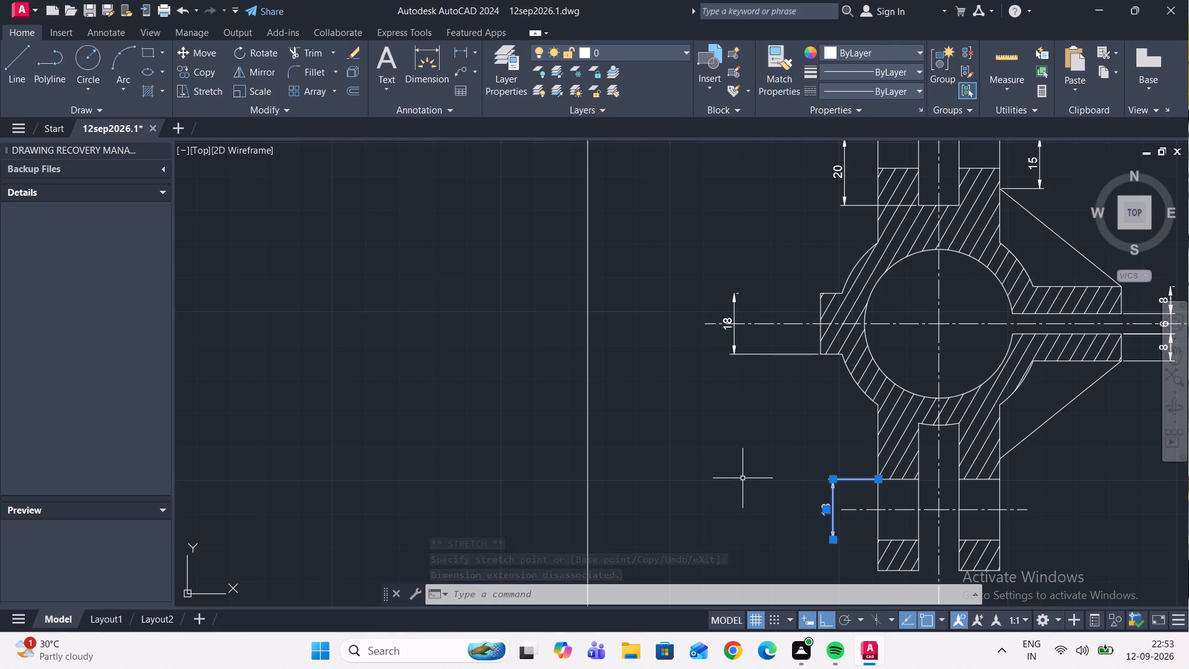
{"action": "left_click", "coordinate": [743, 478]}
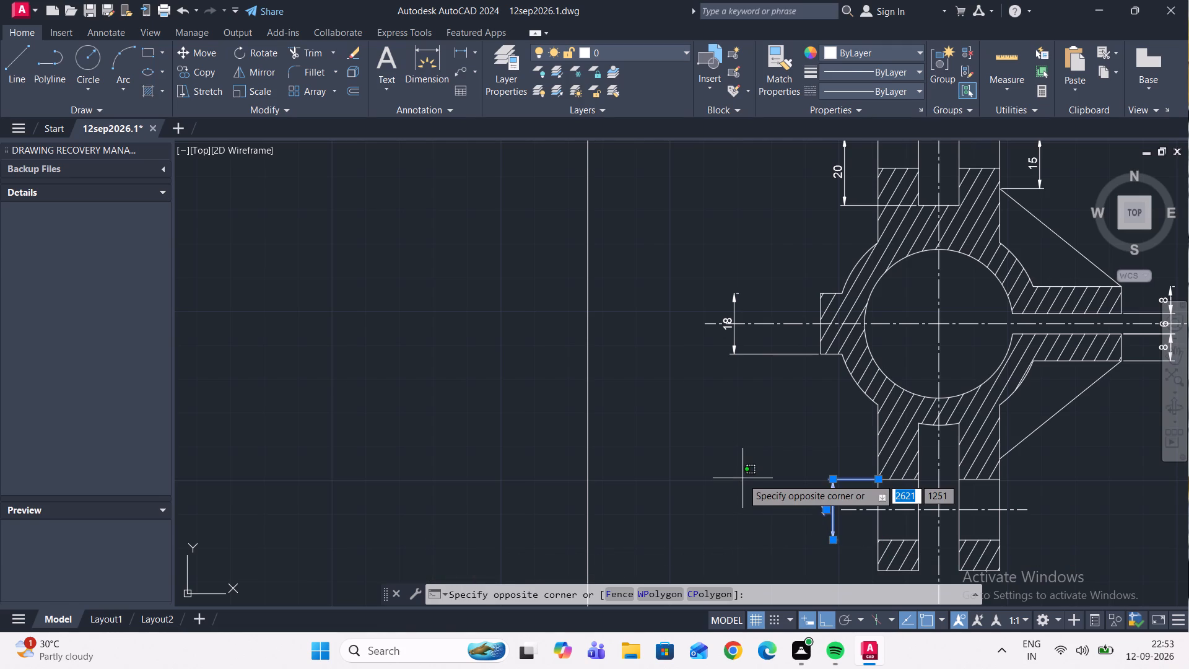
{"action": "left_click", "coordinate": [743, 478]}
{"action": "key", "text": "Escape"}
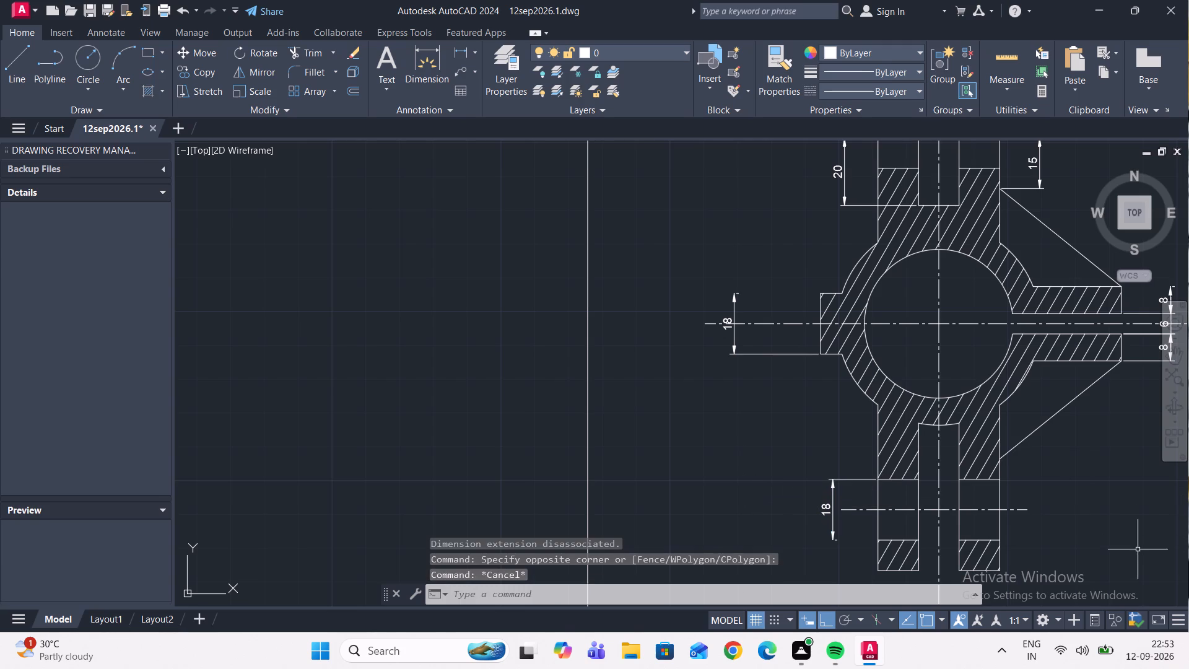
{"action": "scroll", "coordinate": [1051, 488], "scroll_direction": "down", "scroll_amount": 1}
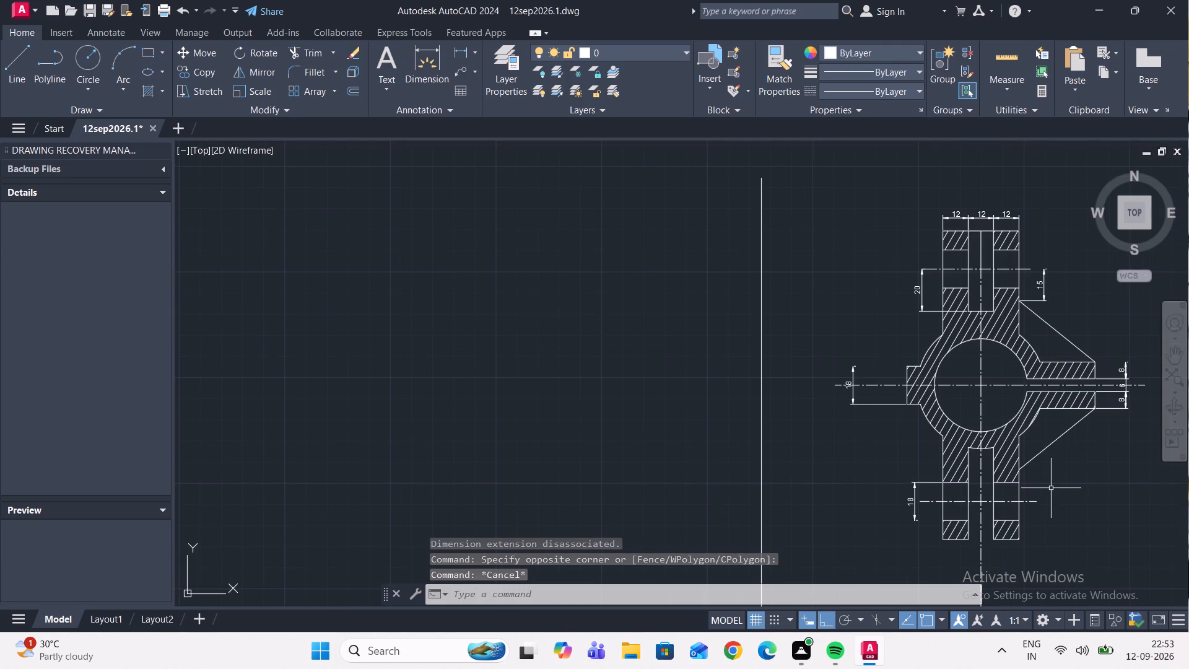
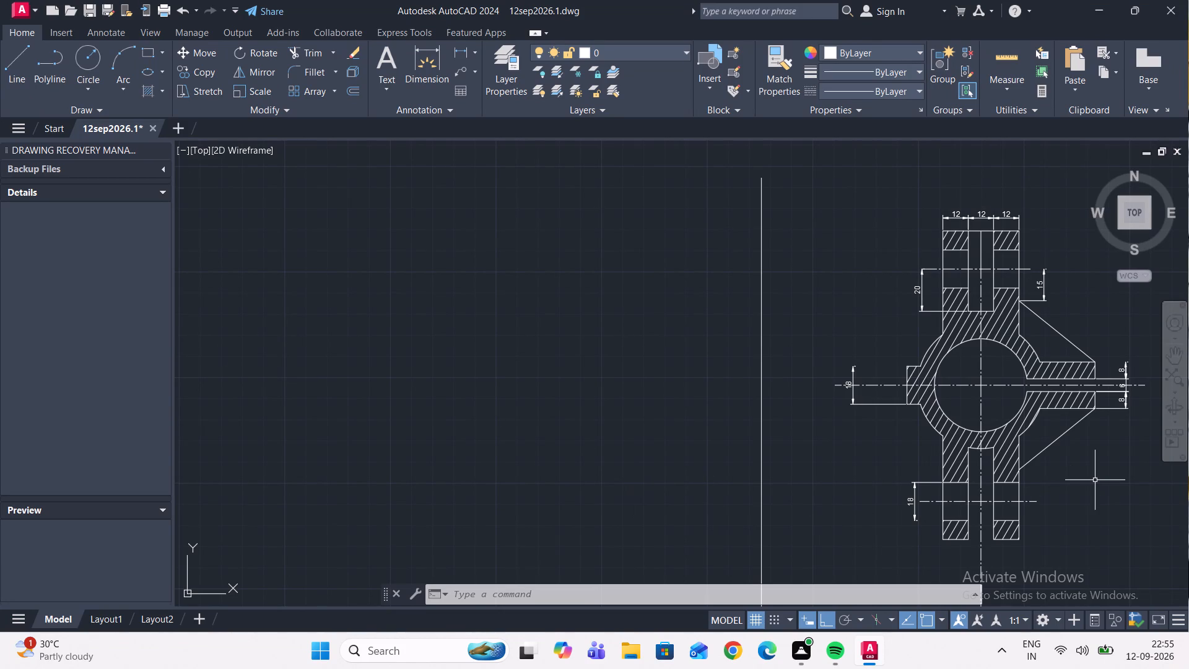
Add a diameter dimension to the central bore circle, with its text inside the bore at the upper-left of the circle.
{"action": "scroll", "coordinate": [1095, 479], "scroll_direction": "up", "scroll_amount": 1}
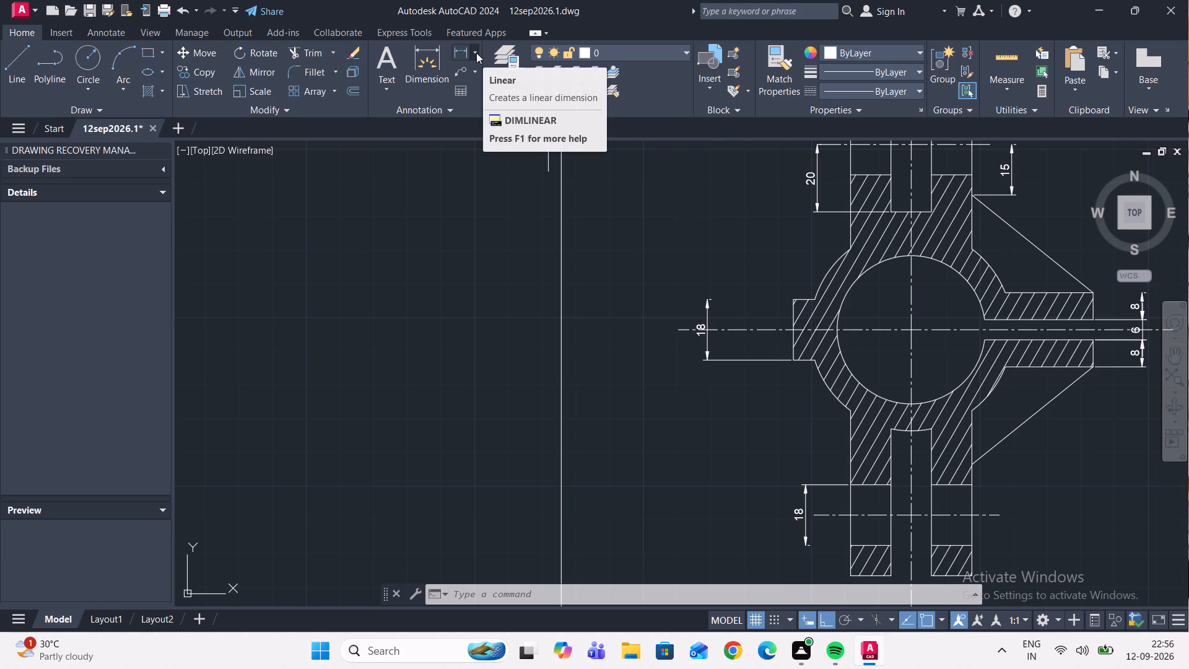
{"action": "left_click", "coordinate": [476, 53]}
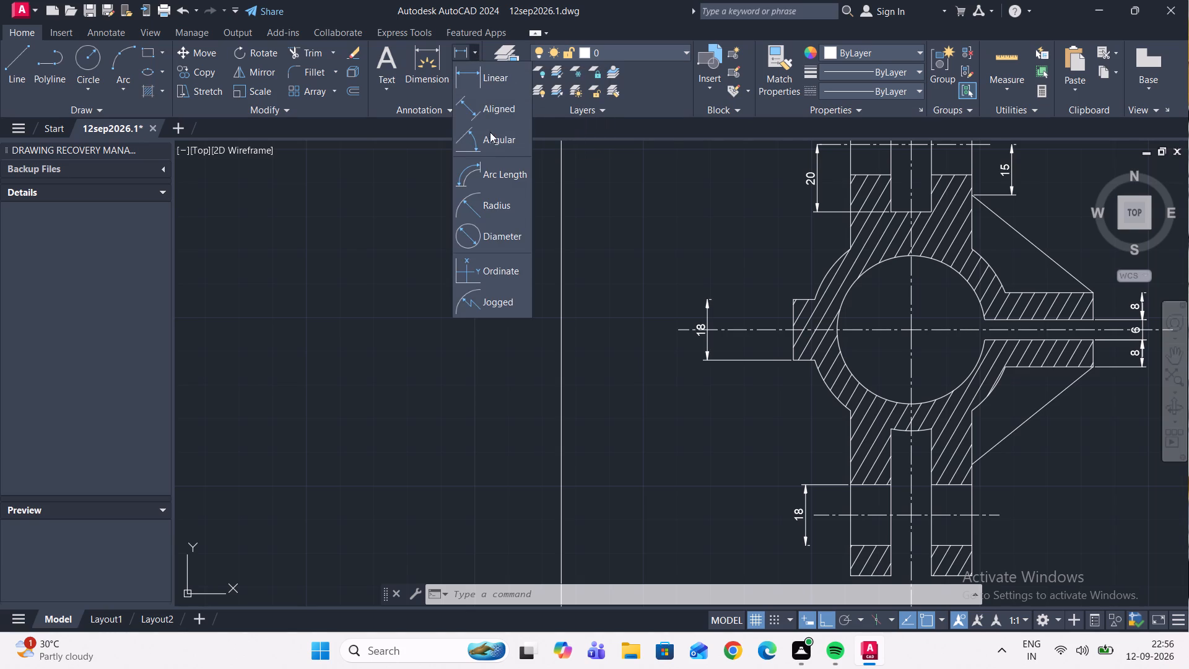
{"action": "left_click", "coordinate": [497, 237]}
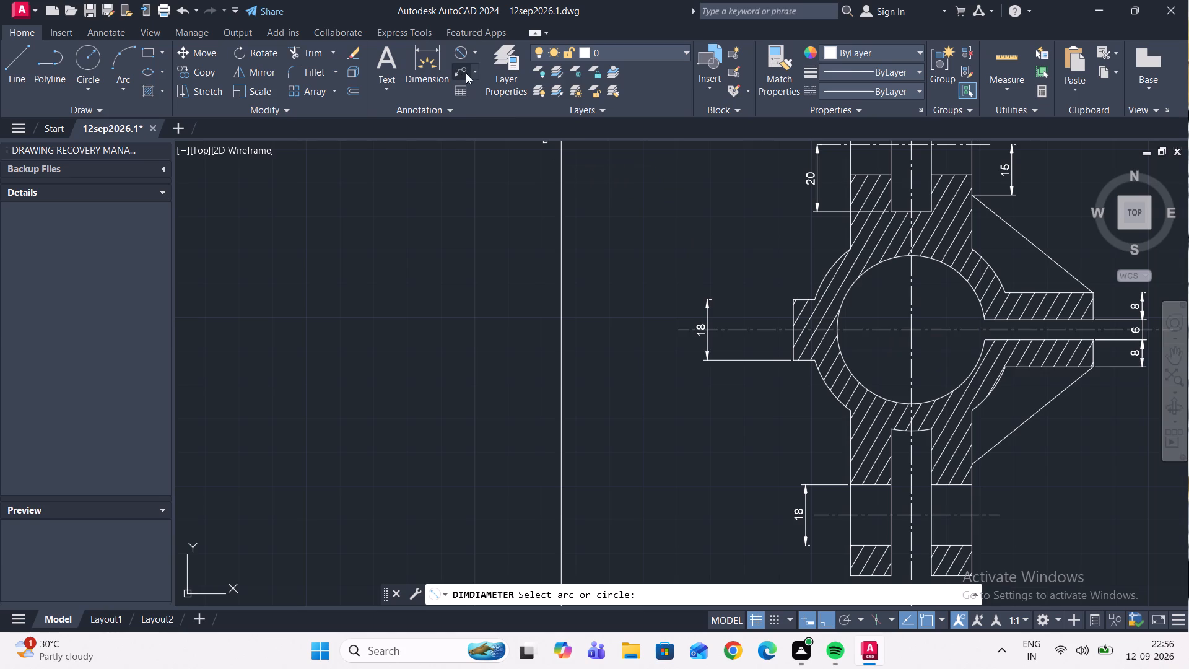
{"action": "left_click", "coordinate": [459, 52]}
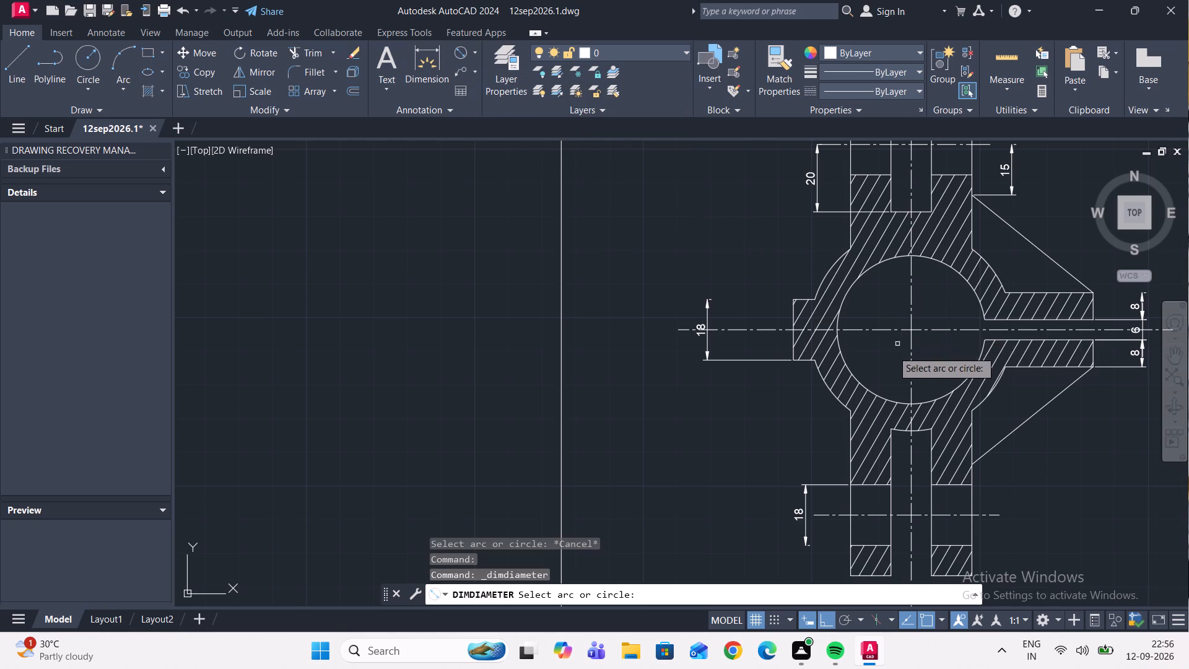
{"action": "left_click", "coordinate": [845, 295]}
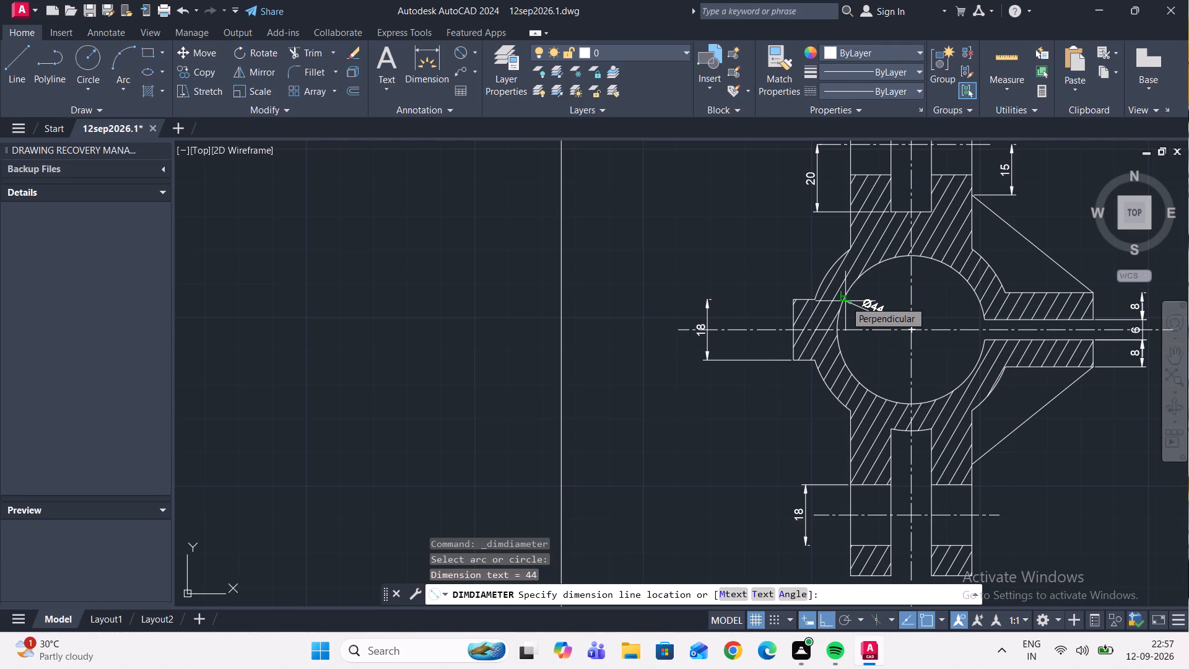
{"action": "left_click", "coordinate": [845, 301]}
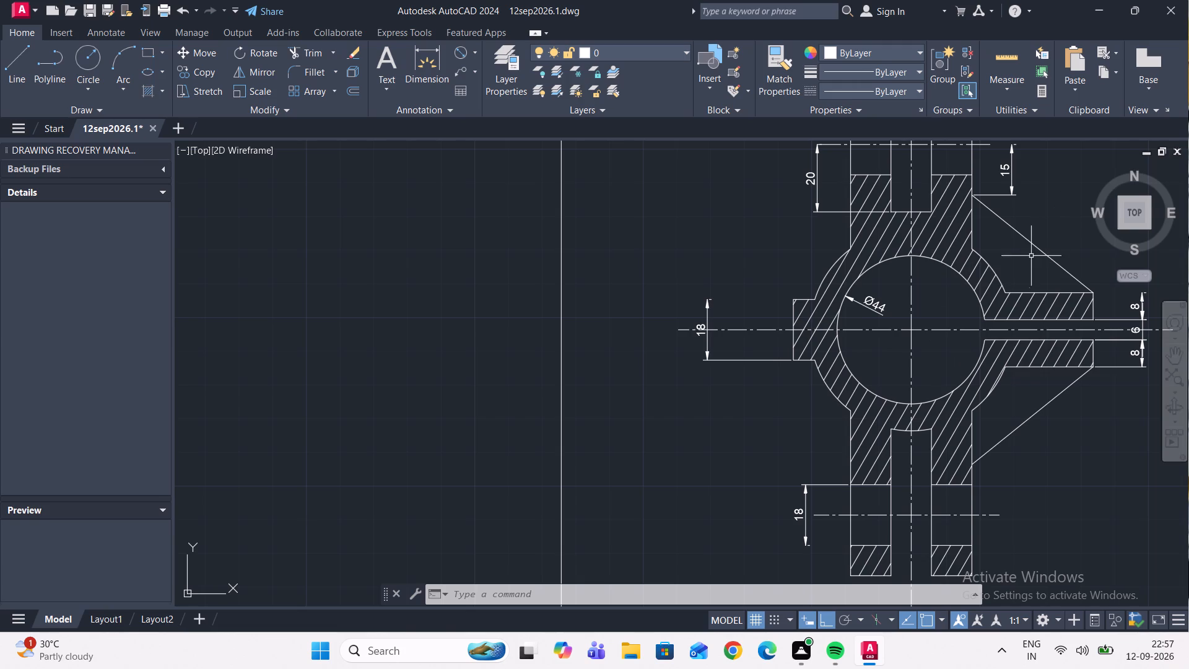
Add a diameter dimension to the outer arc of the central ring, placed at the arc's upper-left.
{"action": "left_click", "coordinate": [465, 54]}
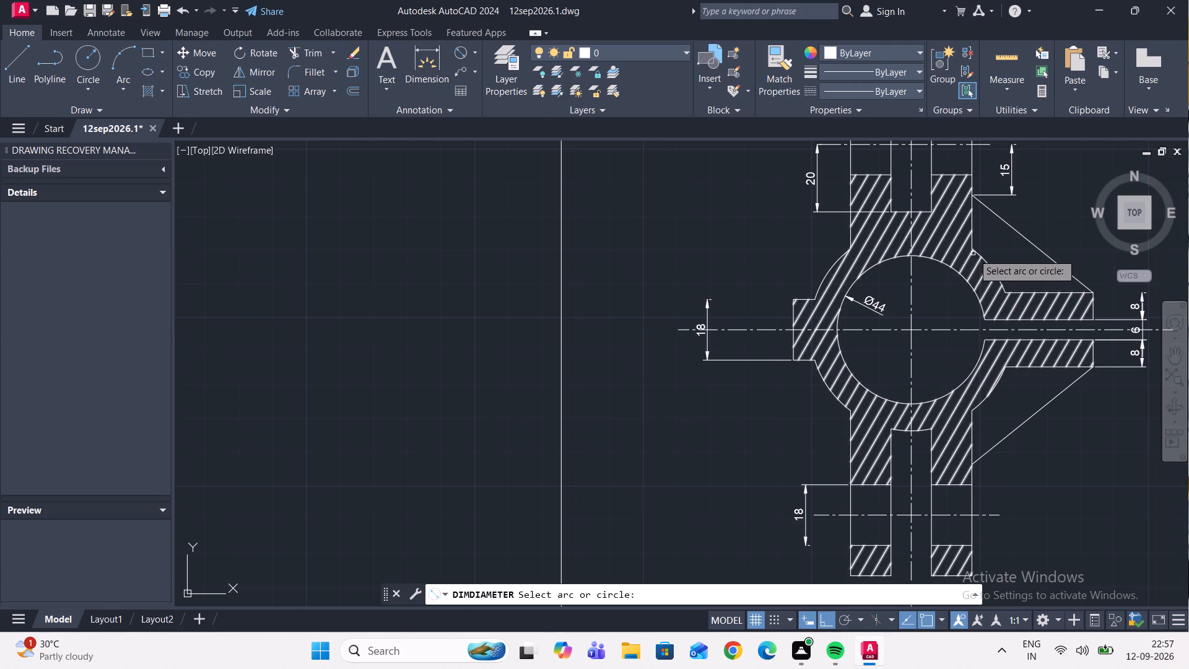
{"action": "left_click", "coordinate": [977, 253]}
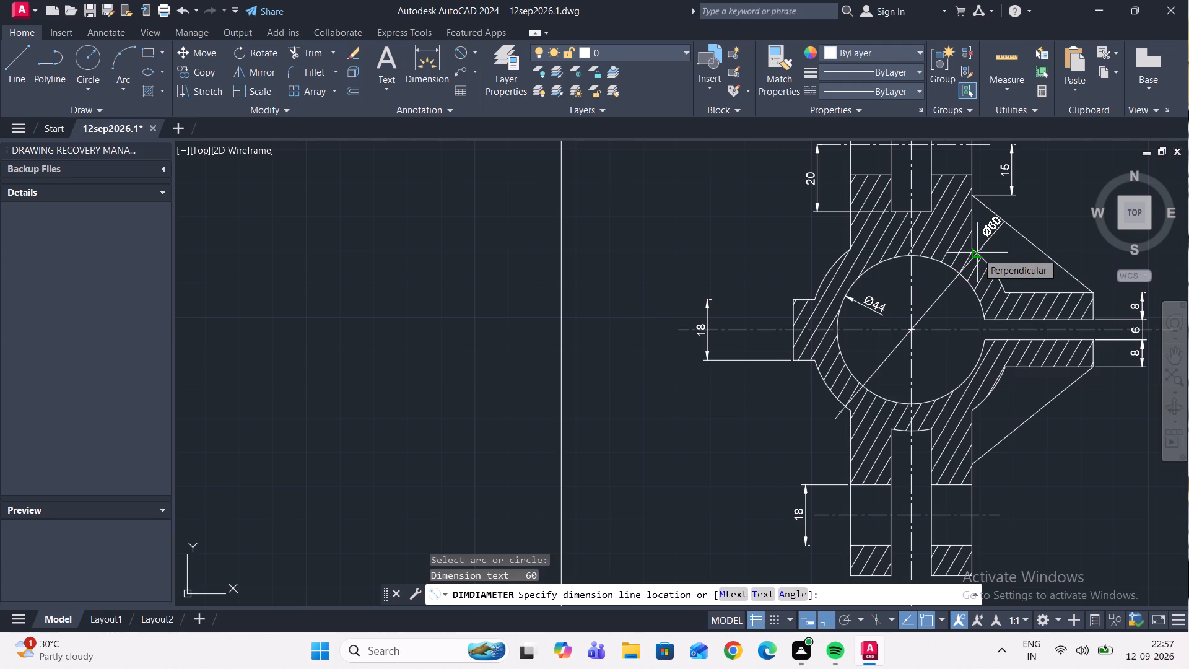
{"action": "left_click", "coordinate": [829, 262]}
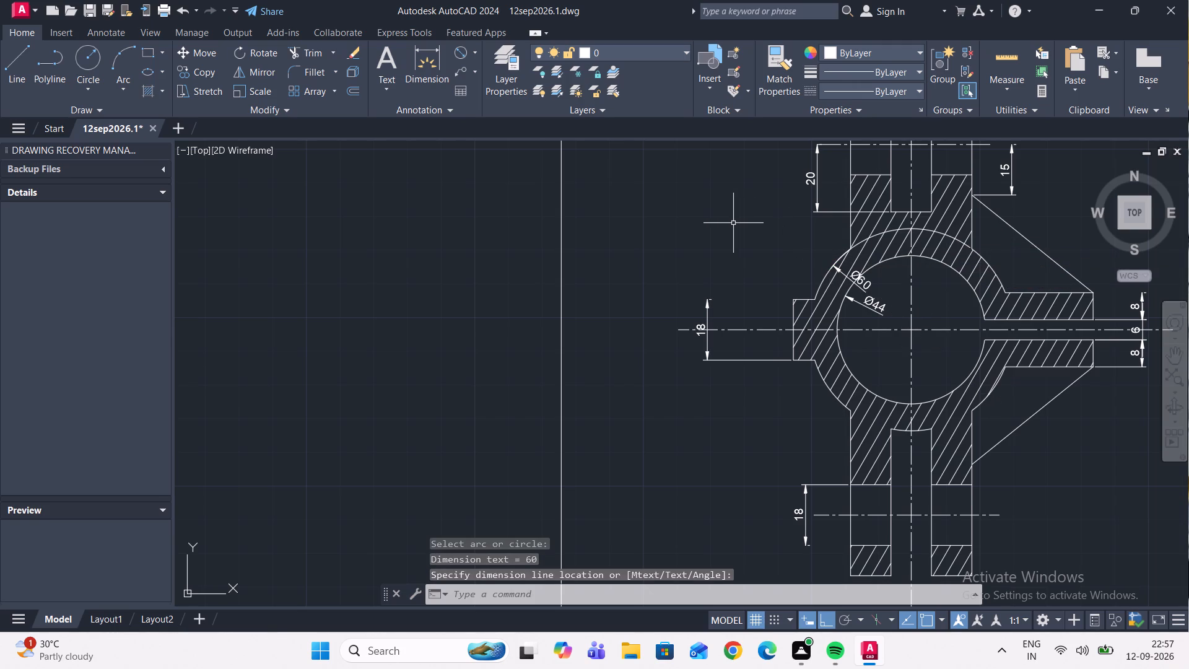
With Ortho off, move the outer ring's diameter dimension text outside the ring, to the upper-left above the left-hand boss.
{"action": "left_click", "coordinate": [838, 269]}
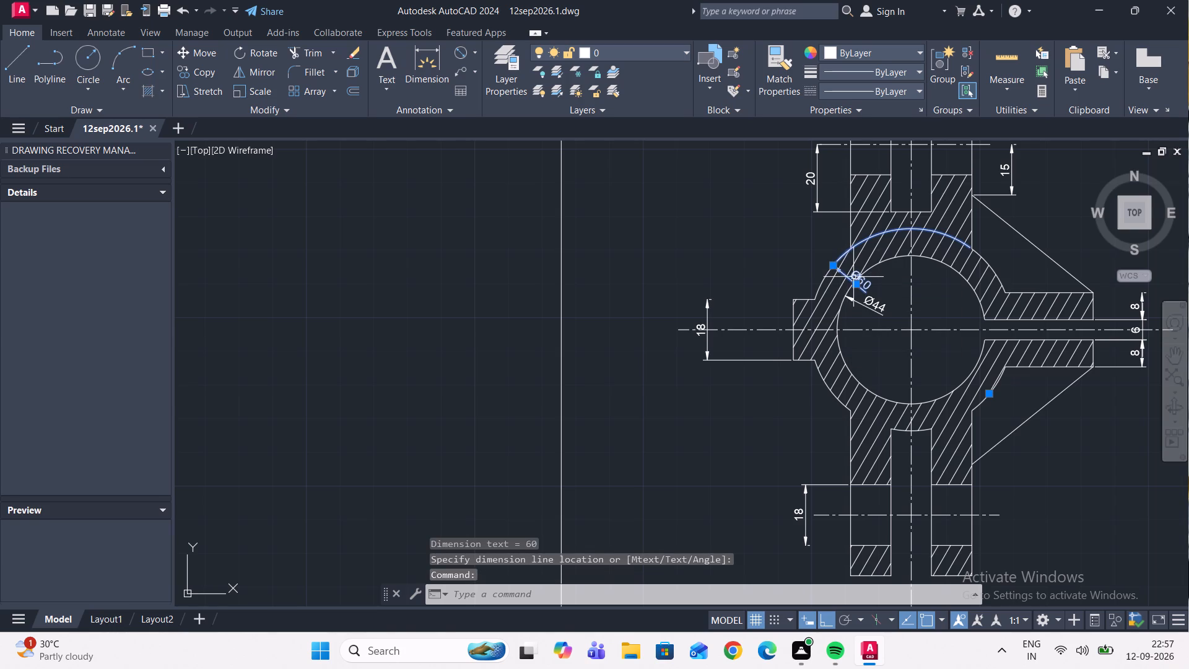
{"action": "left_click", "coordinate": [853, 284]}
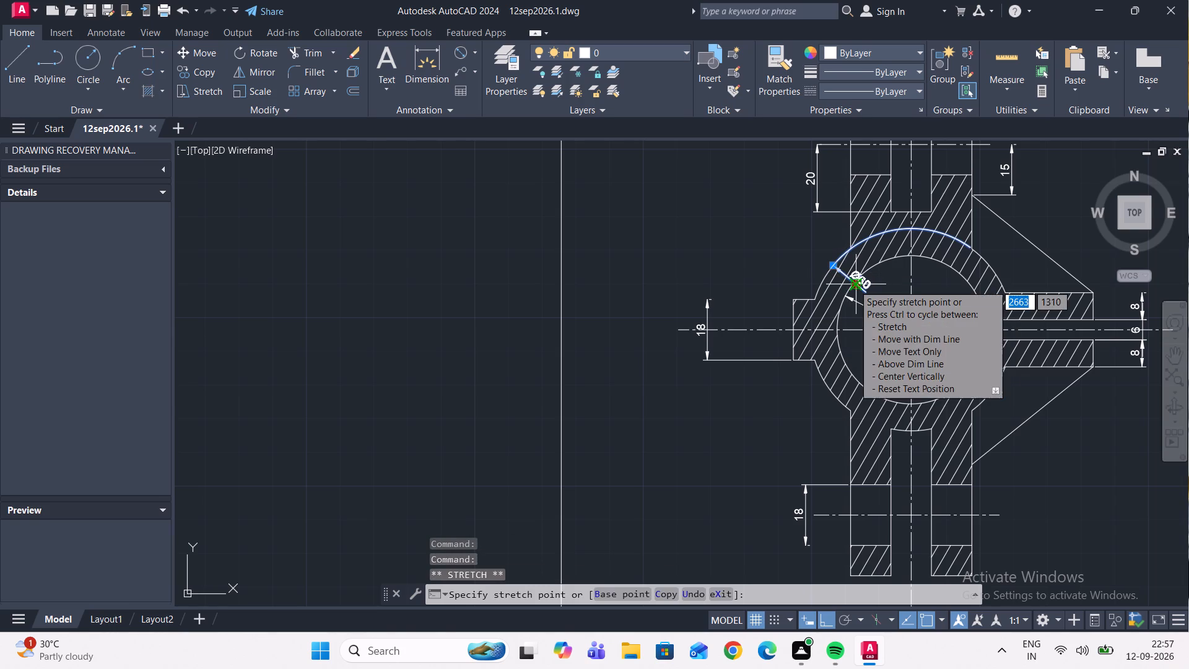
{"action": "left_click", "coordinate": [853, 284]}
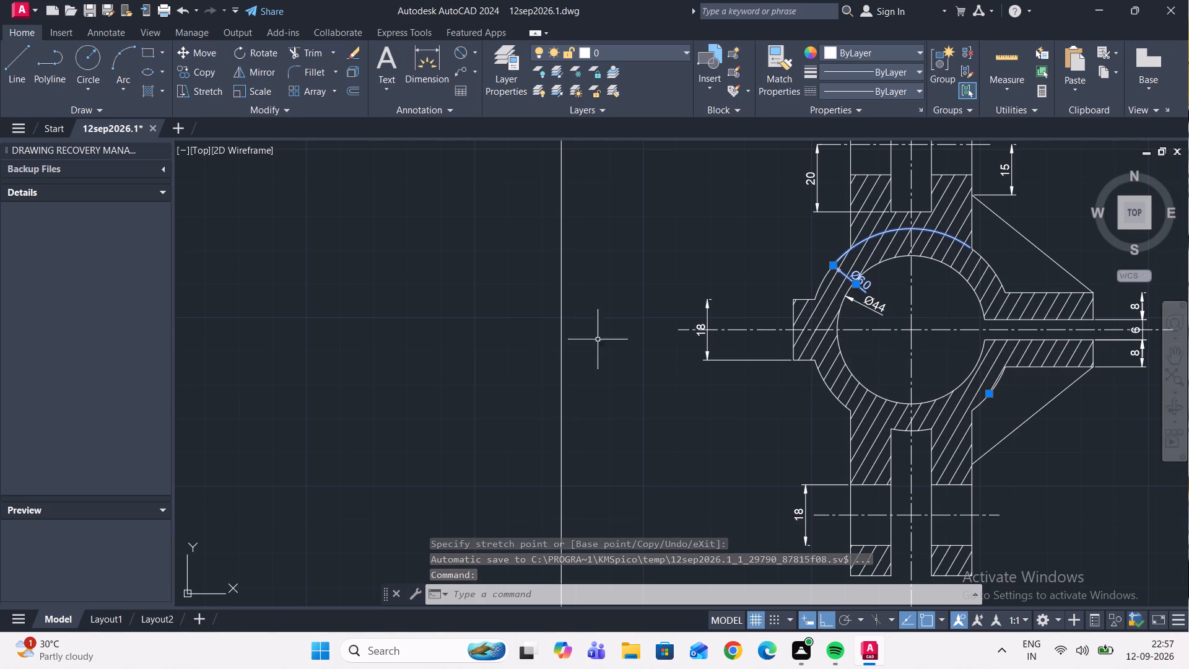
{"action": "left_click", "coordinate": [856, 285]}
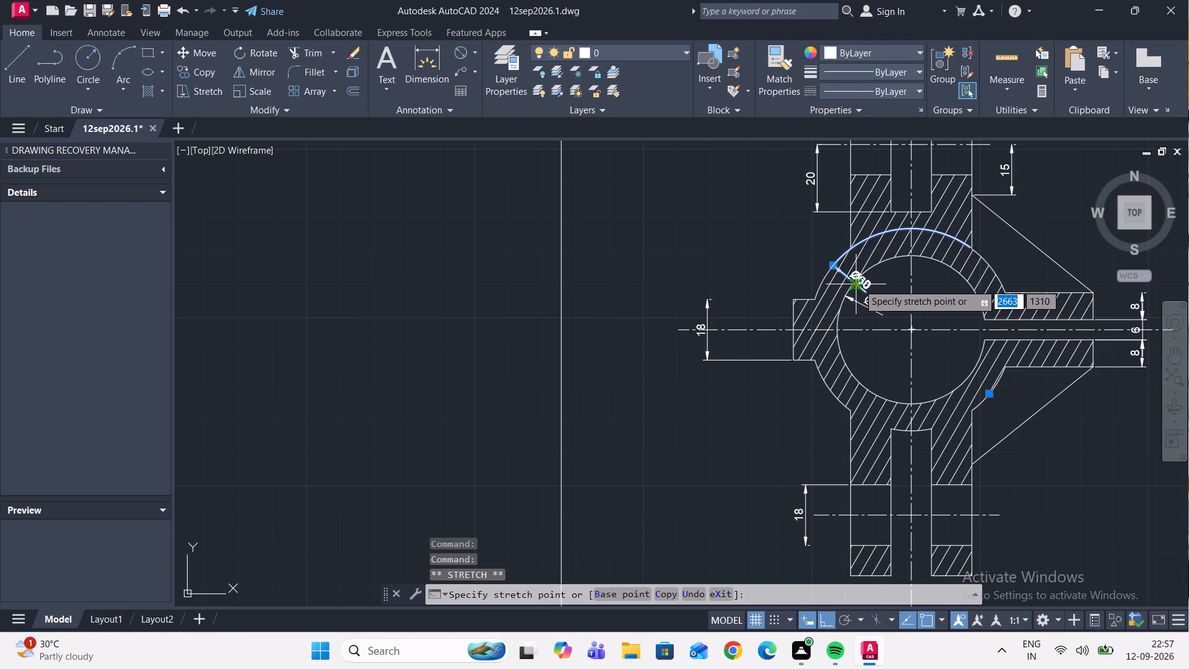
{"action": "scroll", "coordinate": [781, 232], "scroll_direction": "up", "scroll_amount": 3}
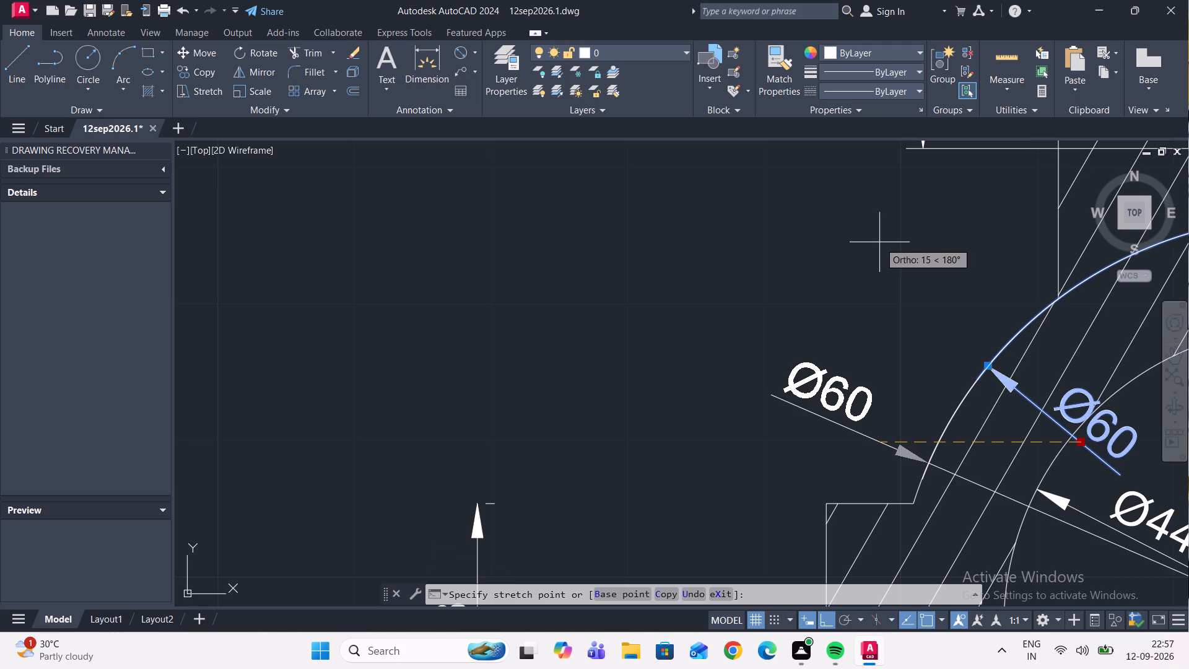
{"action": "key", "text": "F8"}
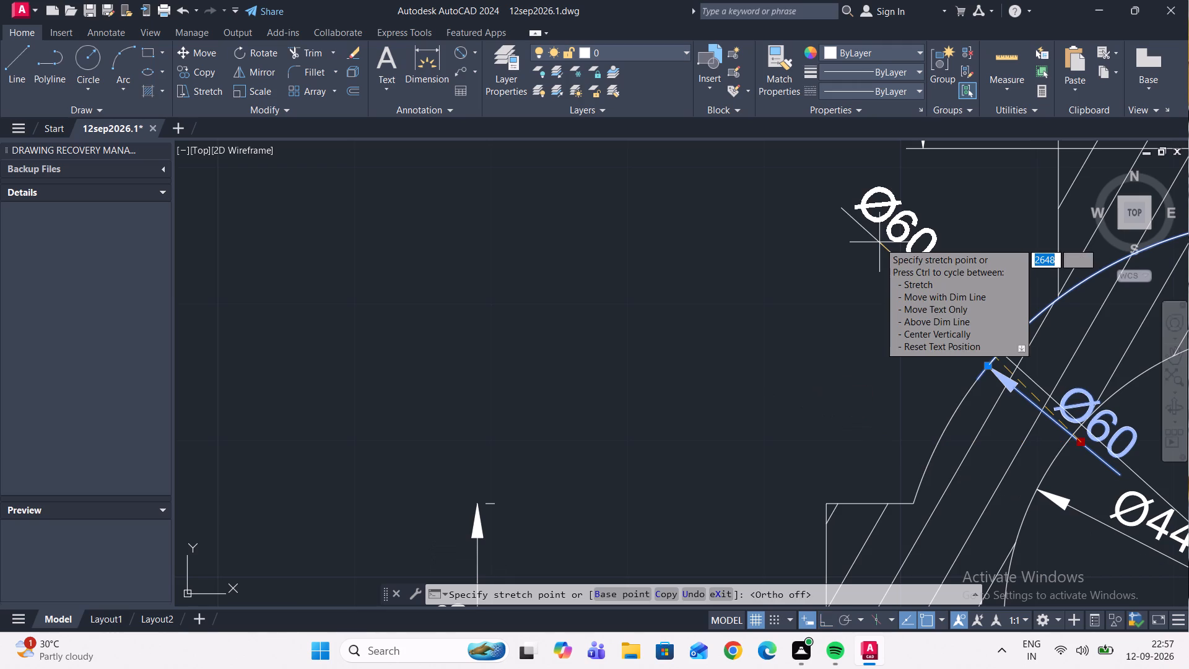
{"action": "scroll", "coordinate": [814, 250], "scroll_direction": "down", "scroll_amount": 2}
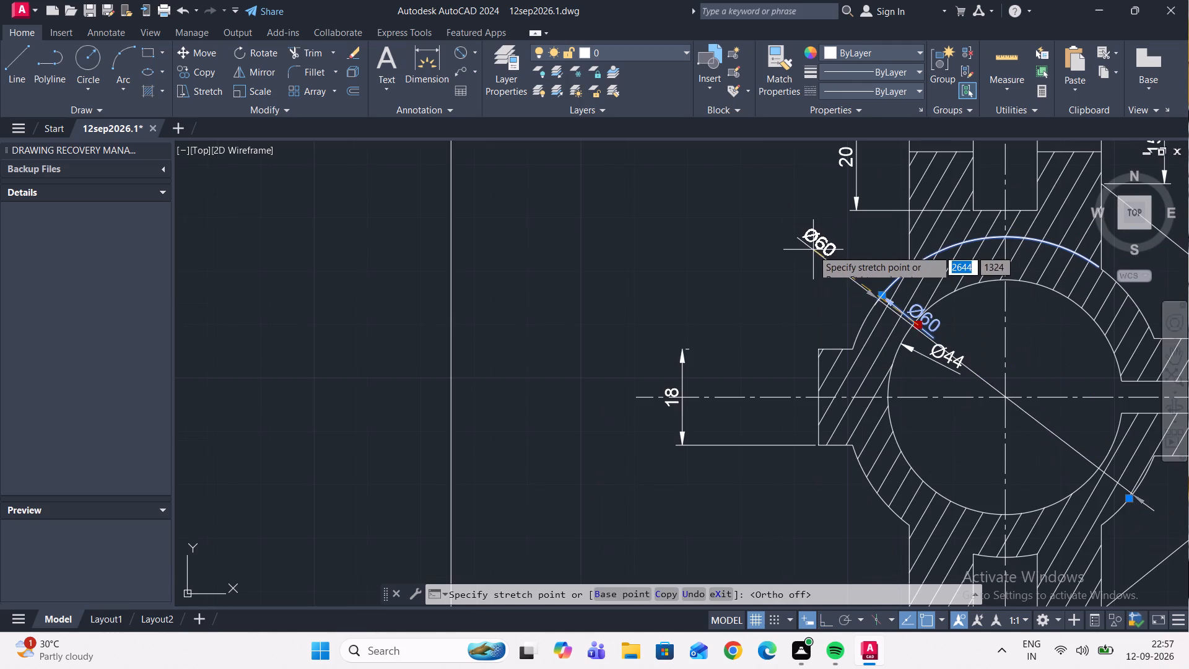
{"action": "scroll", "coordinate": [803, 258], "scroll_direction": "up", "scroll_amount": 1}
{"action": "left_click", "coordinate": [819, 260]}
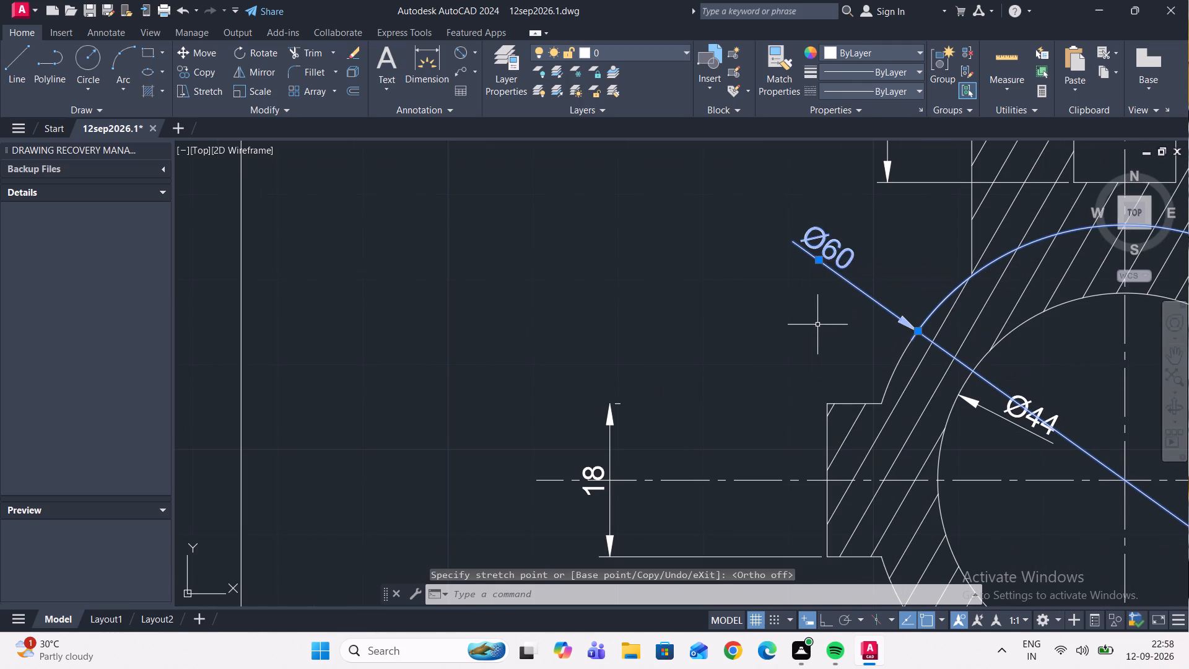
{"action": "key", "text": "Escape"}
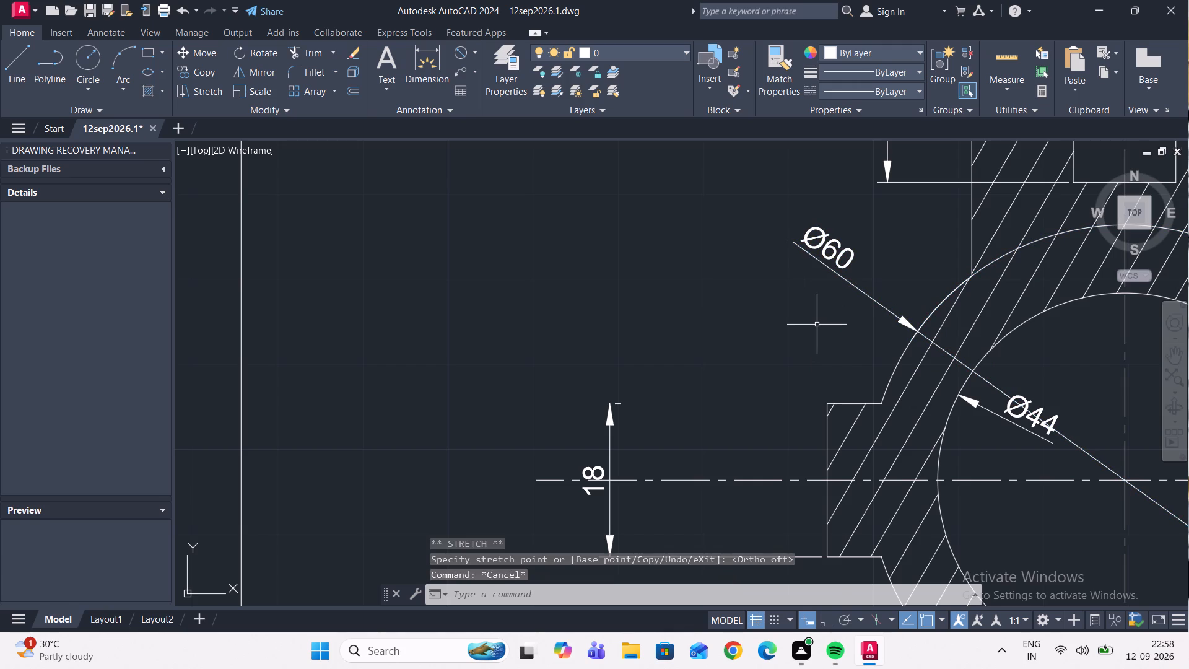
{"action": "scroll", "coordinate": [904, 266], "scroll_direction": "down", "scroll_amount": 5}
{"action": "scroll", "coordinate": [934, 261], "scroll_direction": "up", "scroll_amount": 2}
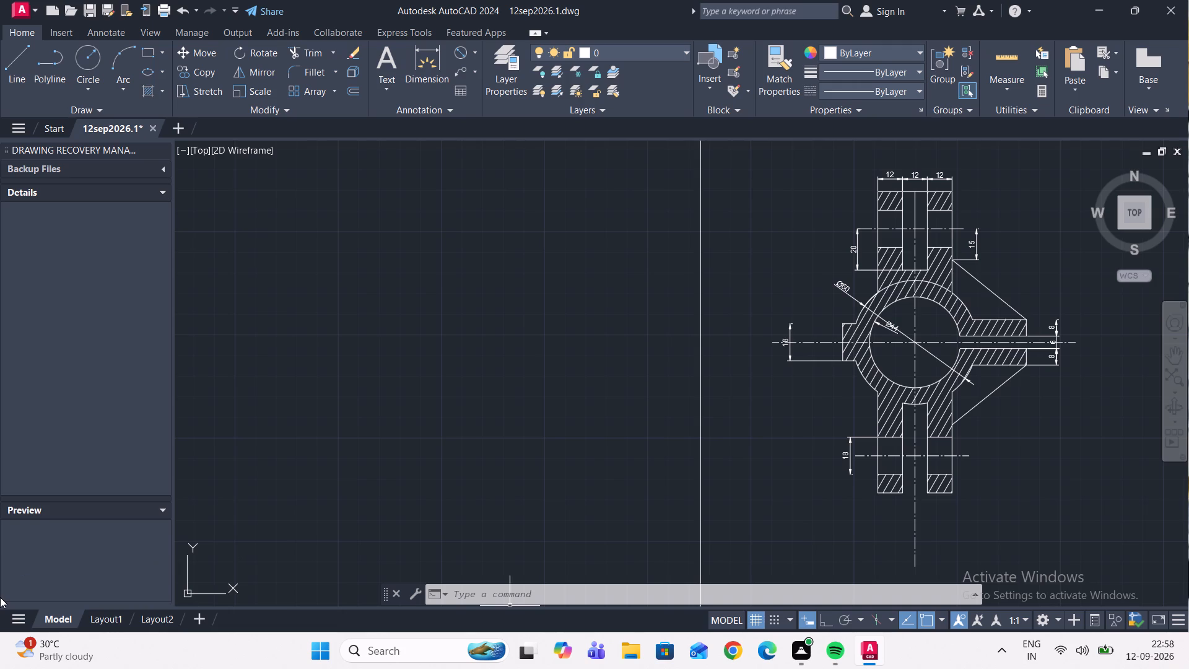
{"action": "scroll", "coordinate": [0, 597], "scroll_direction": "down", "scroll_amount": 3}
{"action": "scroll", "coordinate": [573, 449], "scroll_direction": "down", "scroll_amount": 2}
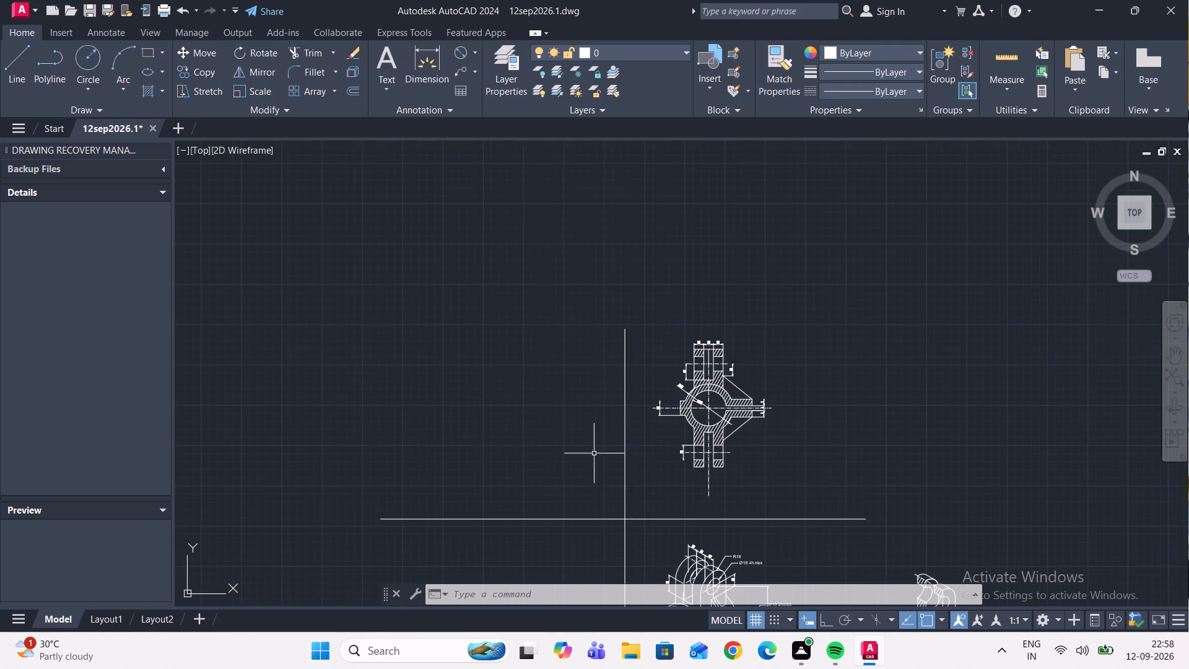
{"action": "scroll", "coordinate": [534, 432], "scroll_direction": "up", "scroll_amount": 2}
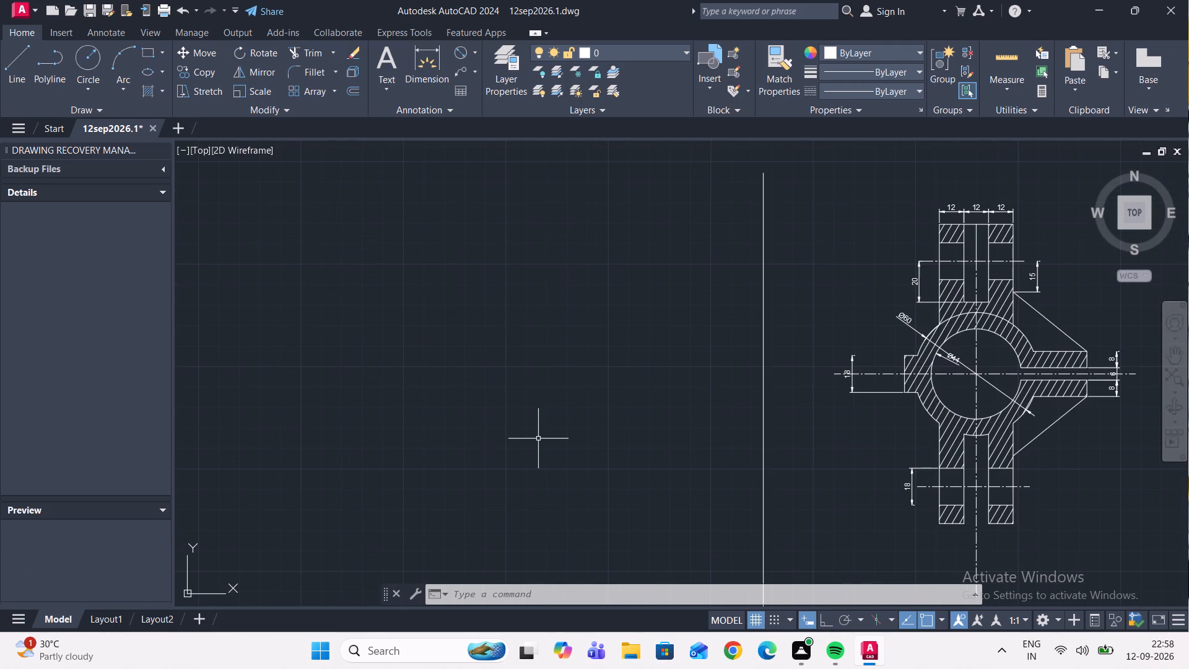
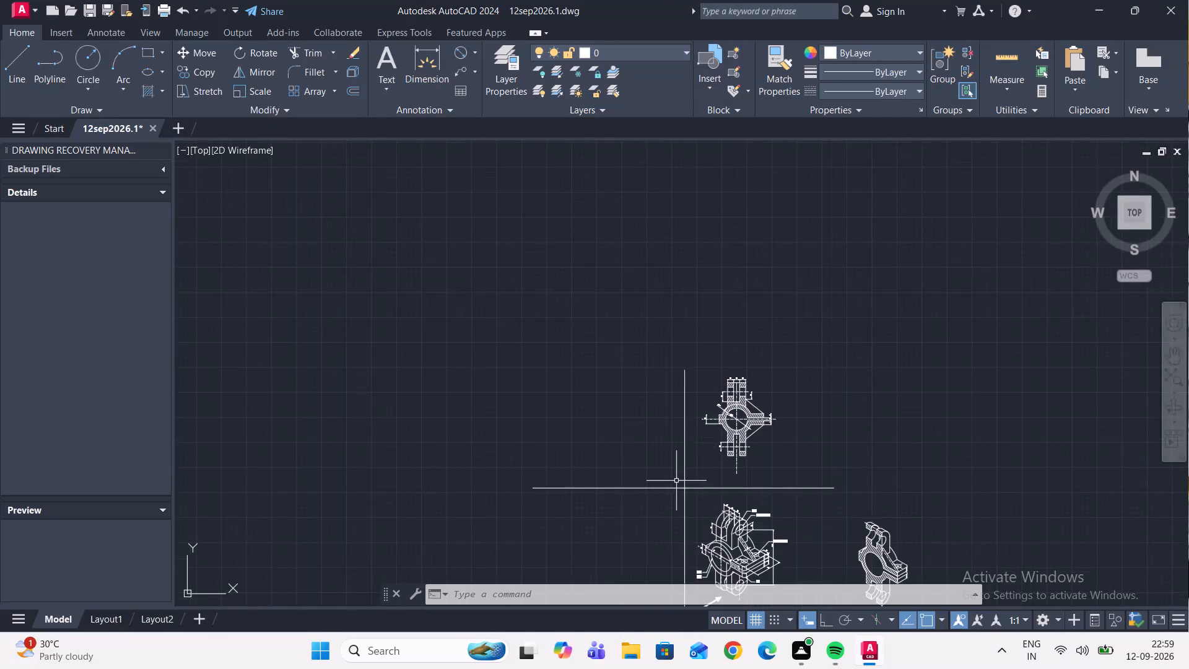
Replace the lower fork's hole dimension with a new vertical 18 mm linear dimension taken from the hole edges on the fork's left side.
{"action": "scroll", "coordinate": [673, 512], "scroll_direction": "up", "scroll_amount": 3}
{"action": "scroll", "coordinate": [900, 430], "scroll_direction": "down", "scroll_amount": 3}
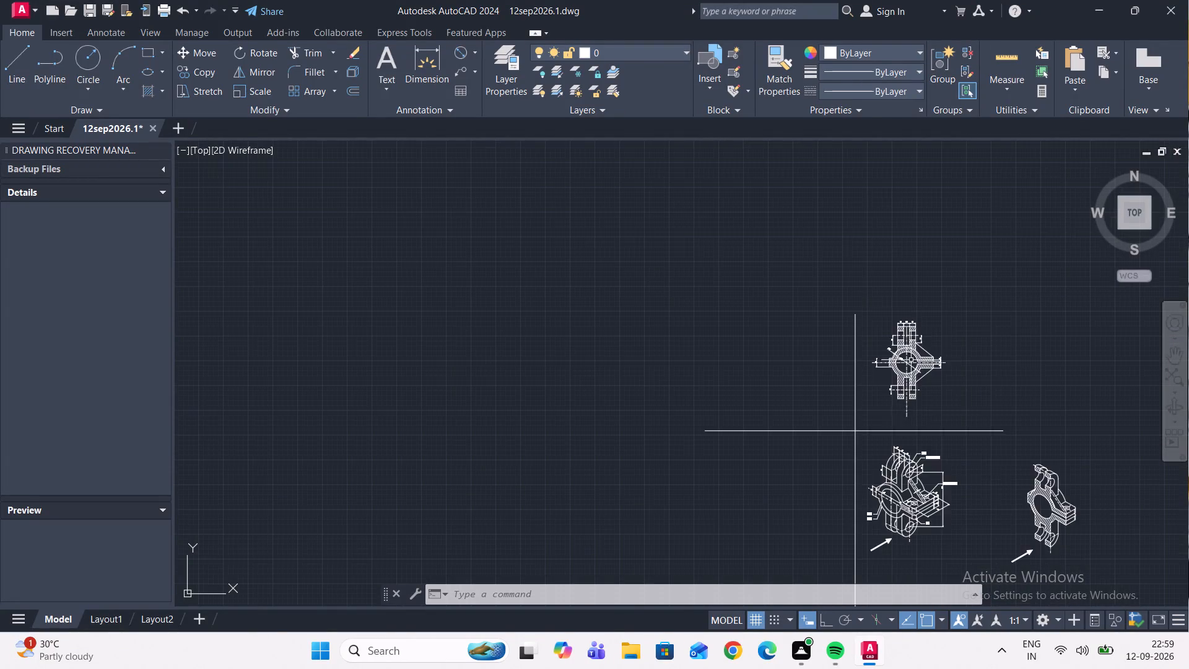
{"action": "scroll", "coordinate": [911, 344], "scroll_direction": "up", "scroll_amount": 2}
{"action": "scroll", "coordinate": [904, 450], "scroll_direction": "up", "scroll_amount": 2}
{"action": "scroll", "coordinate": [829, 479], "scroll_direction": "up", "scroll_amount": 1}
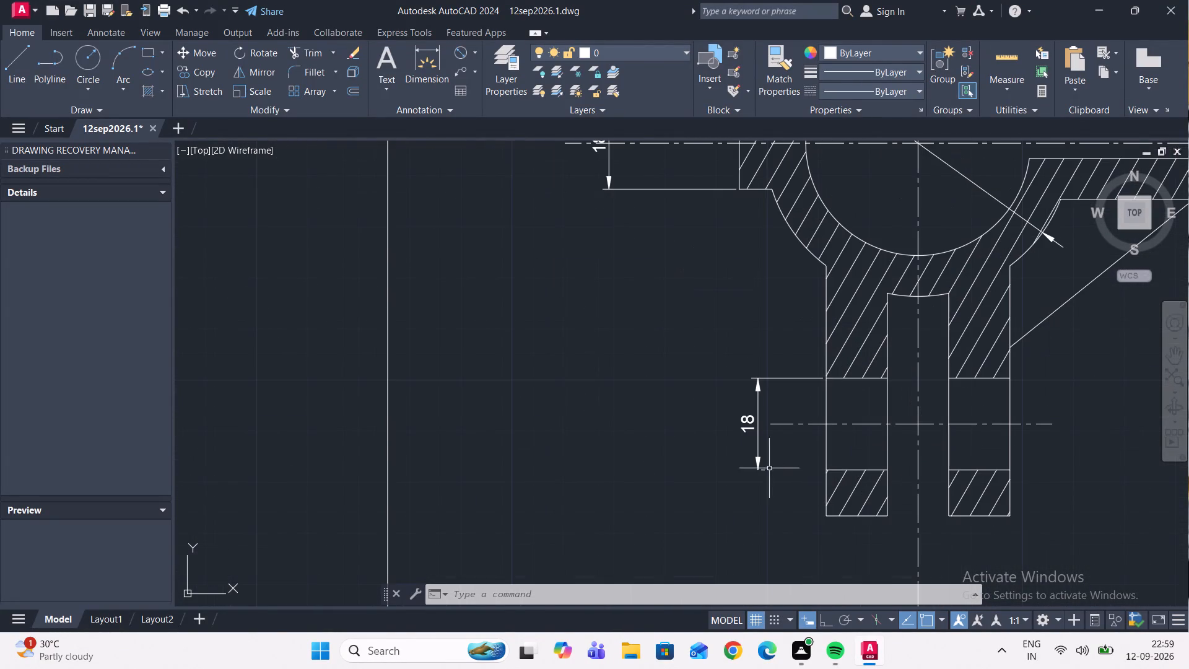
{"action": "left_click", "coordinate": [758, 462]}
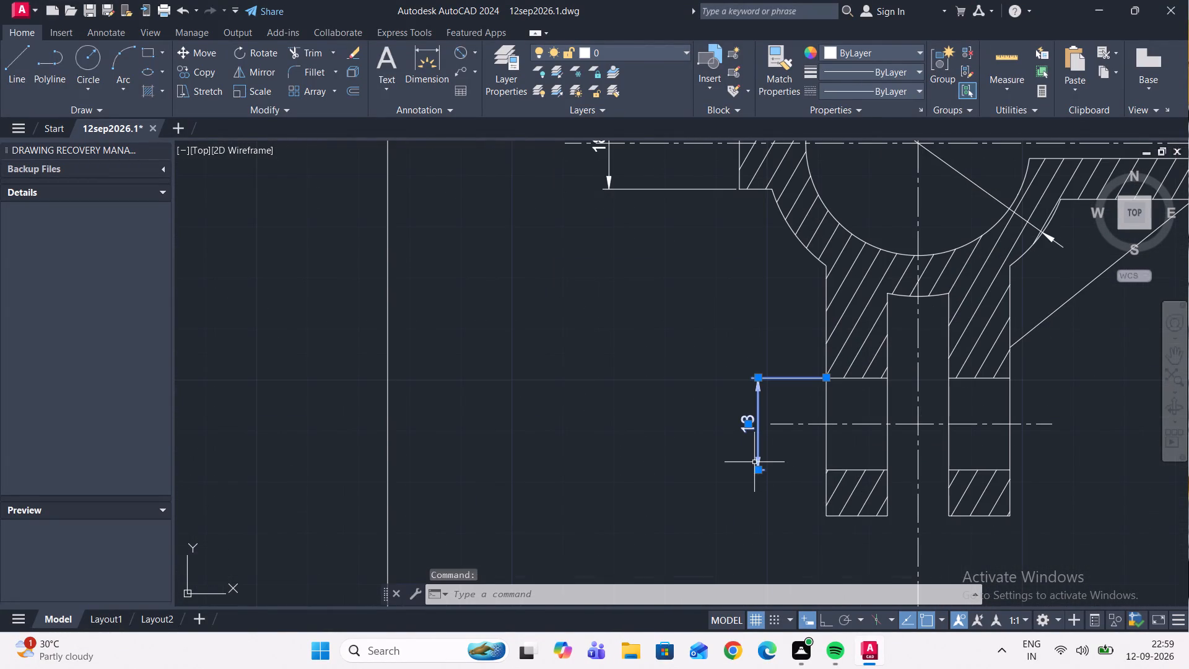
{"action": "key", "text": "Delete"}
{"action": "scroll", "coordinate": [763, 455], "scroll_direction": "down", "scroll_amount": 1}
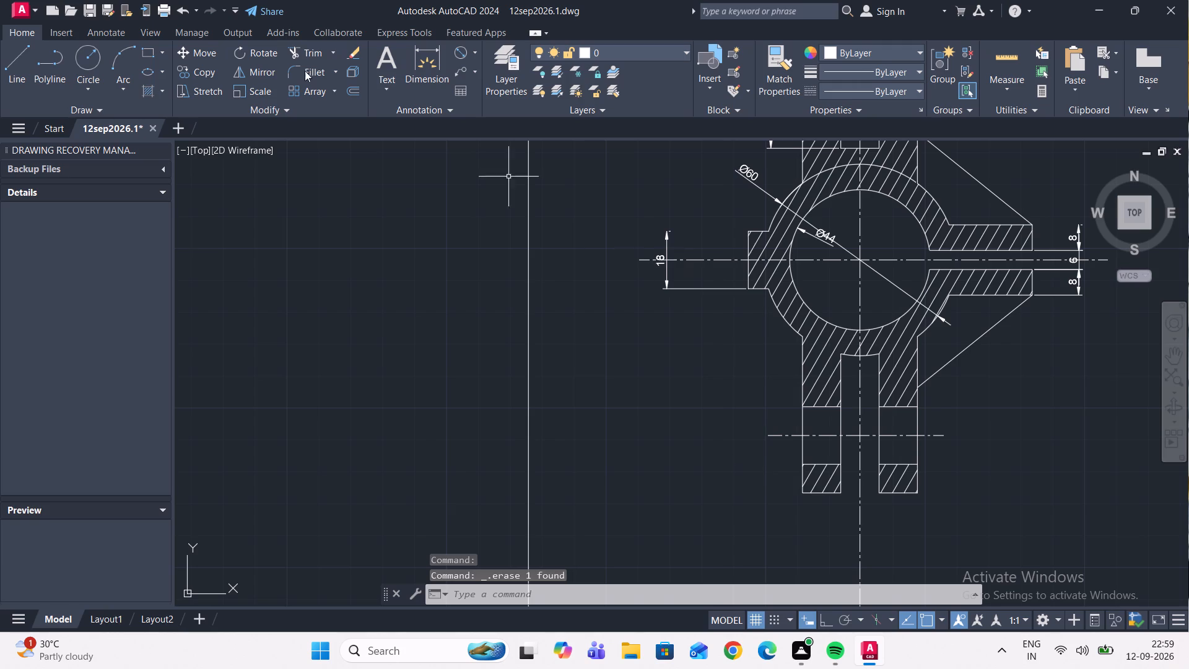
{"action": "left_click", "coordinate": [472, 53]}
{"action": "left_click", "coordinate": [466, 87]}
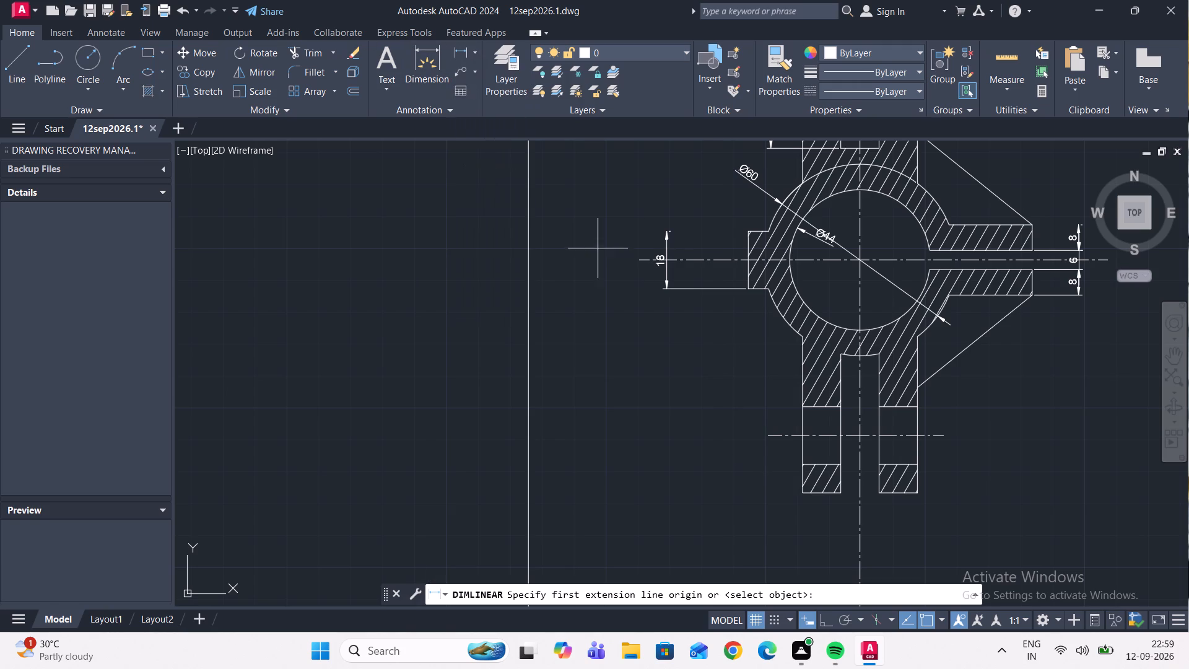
{"action": "scroll", "coordinate": [805, 447], "scroll_direction": "up", "scroll_amount": 2}
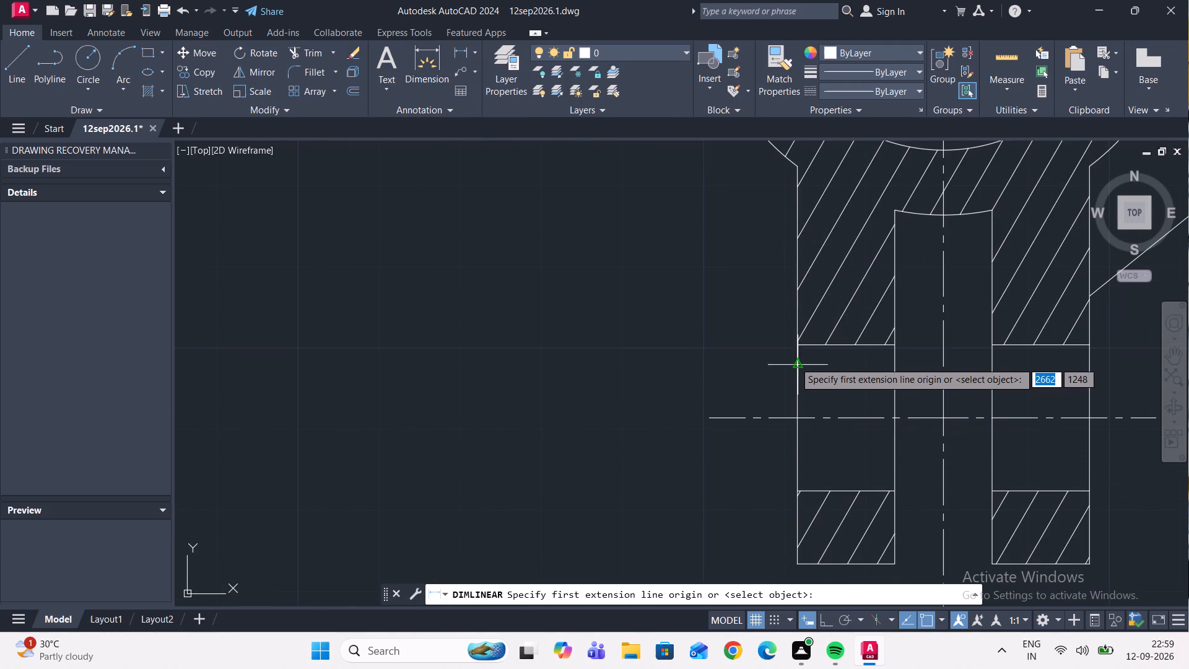
{"action": "left_click", "coordinate": [798, 347]}
{"action": "left_click", "coordinate": [799, 492]}
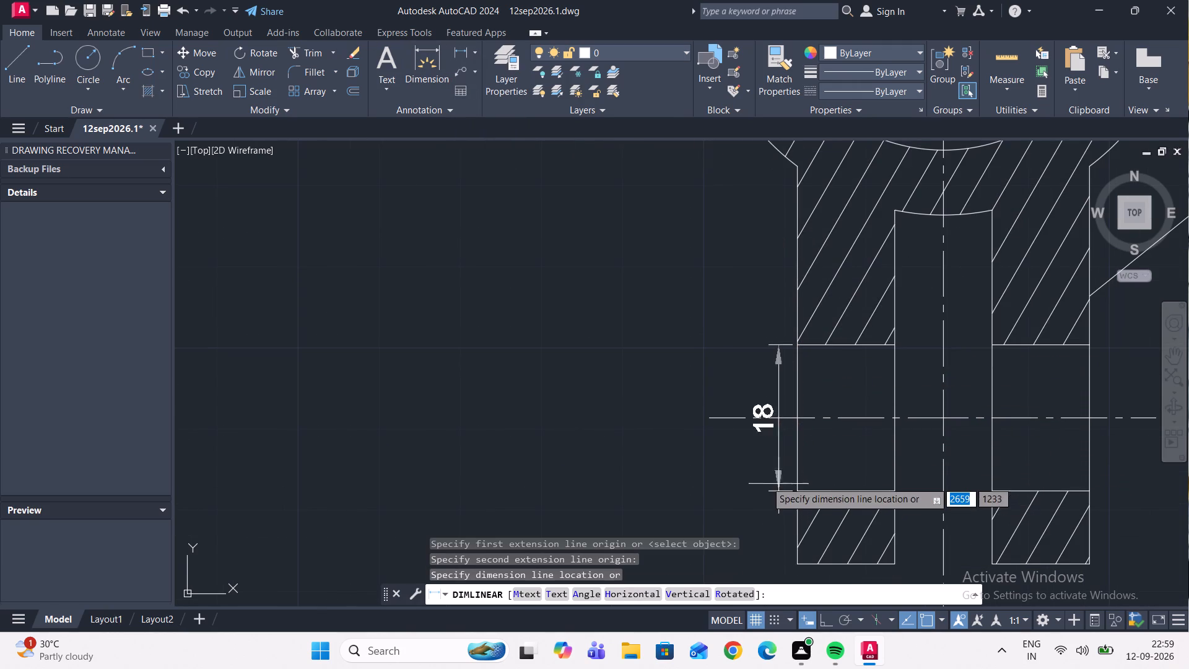
{"action": "left_click", "coordinate": [691, 465]}
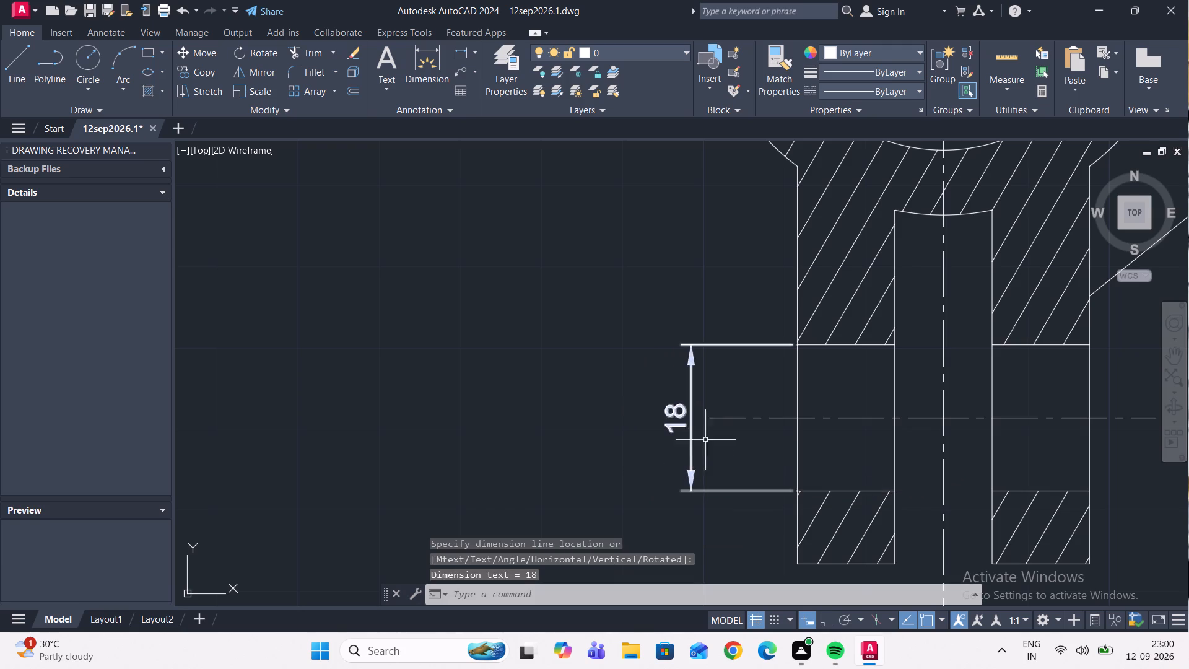
Replace the left-hand boss's height dimension with a new vertical 18 mm linear dimension between its outer corners, placed left of the boss.
{"action": "scroll", "coordinate": [706, 439], "scroll_direction": "down", "scroll_amount": 3}
{"action": "middle_click_drag", "start_coordinate": [676, 375], "coordinate": [667, 413]}
{"action": "scroll", "coordinate": [656, 346], "scroll_direction": "up", "scroll_amount": 2}
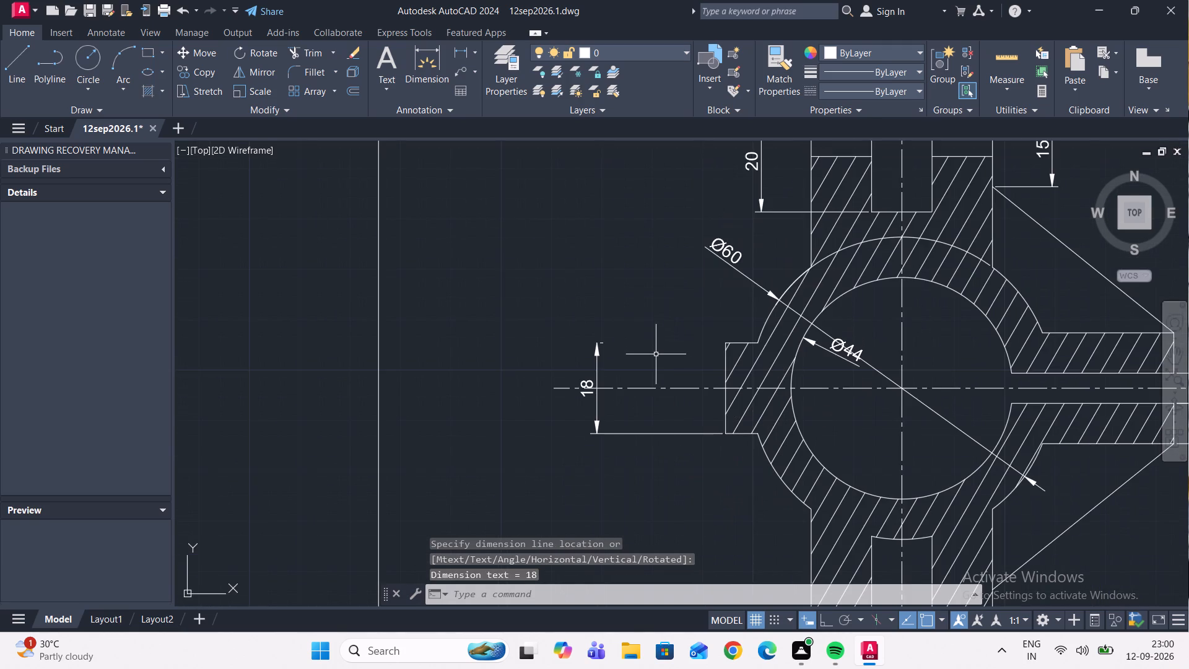
{"action": "scroll", "coordinate": [655, 357], "scroll_direction": "down", "scroll_amount": 2}
{"action": "scroll", "coordinate": [668, 317], "scroll_direction": "up", "scroll_amount": 1}
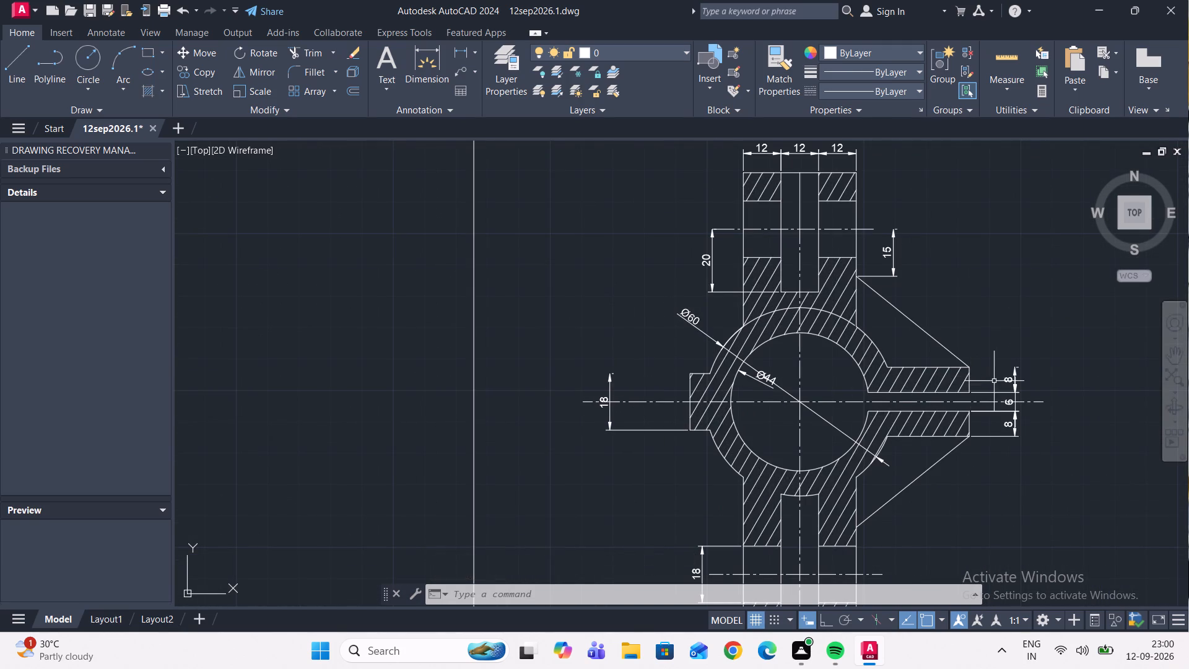
{"action": "scroll", "coordinate": [998, 389], "scroll_direction": "up", "scroll_amount": 2}
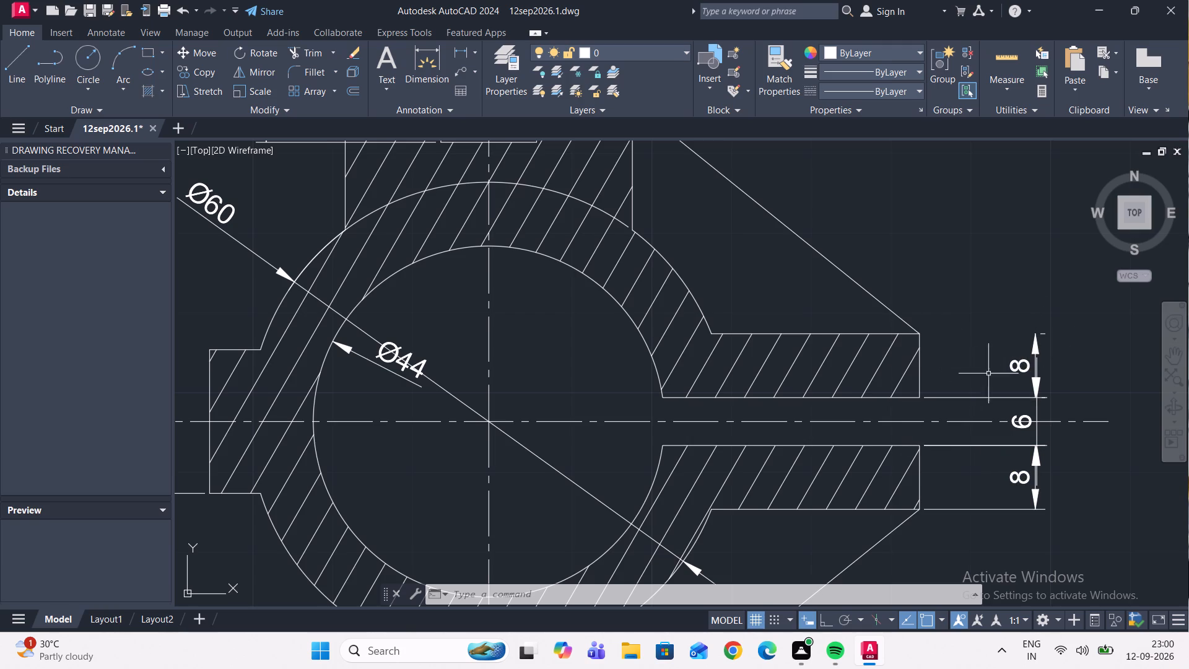
{"action": "scroll", "coordinate": [986, 346], "scroll_direction": "down", "scroll_amount": 3}
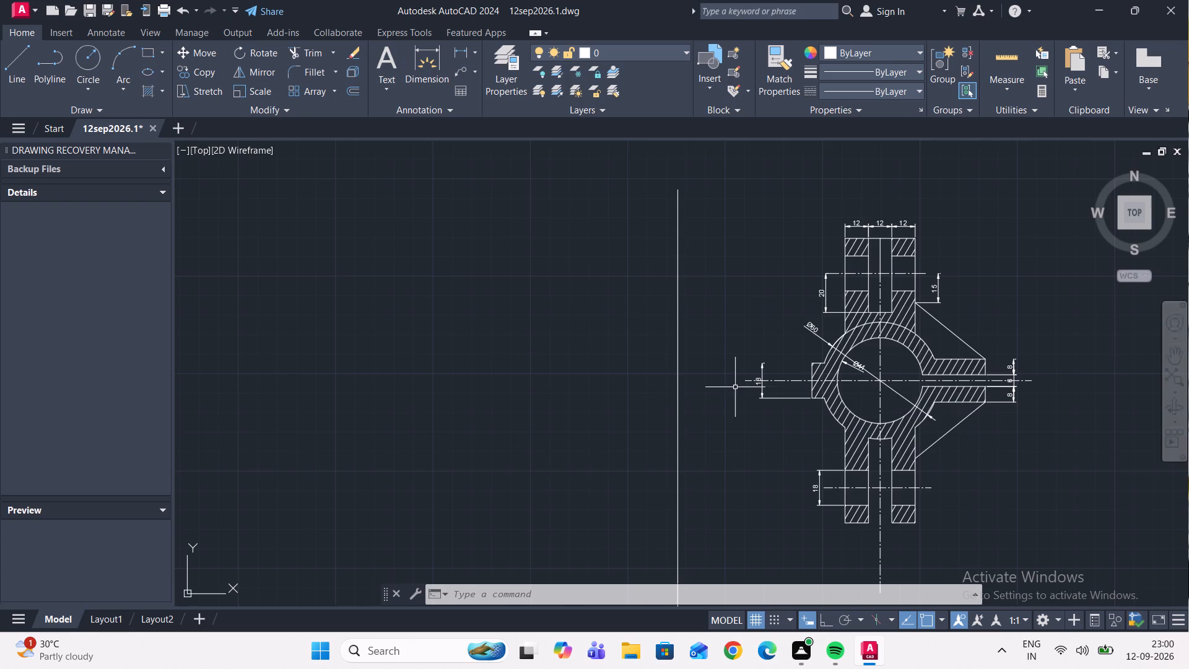
{"action": "scroll", "coordinate": [782, 385], "scroll_direction": "up", "scroll_amount": 2}
{"action": "left_click", "coordinate": [754, 416]}
{"action": "left_click", "coordinate": [751, 424]}
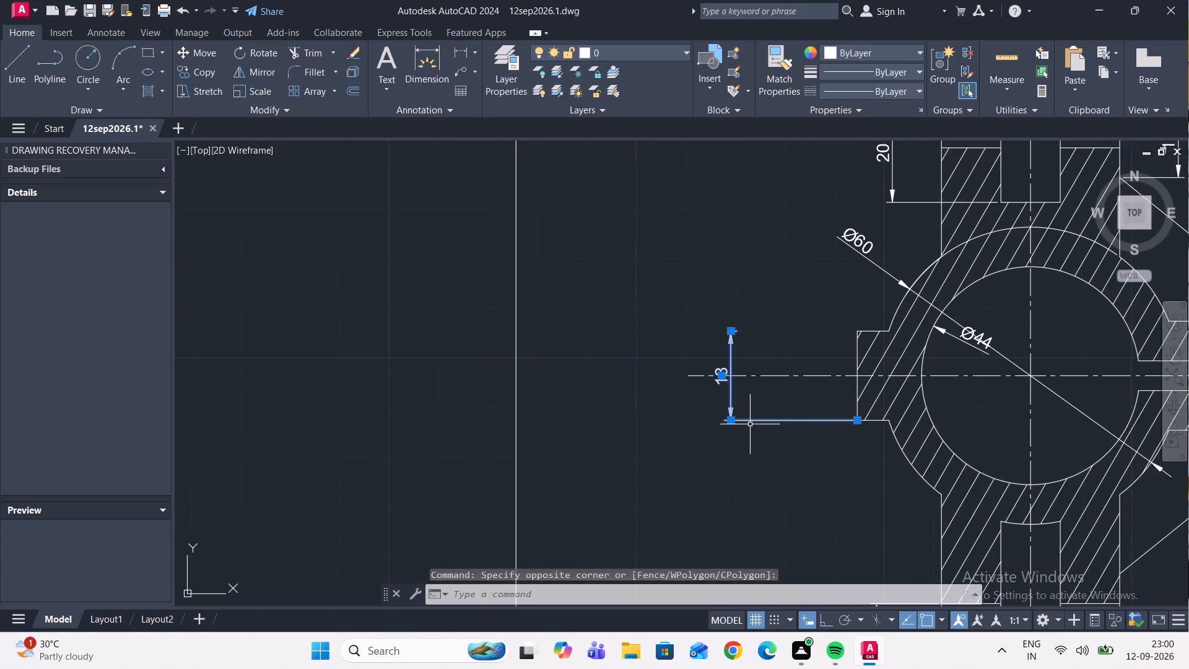
{"action": "key", "text": "Delete"}
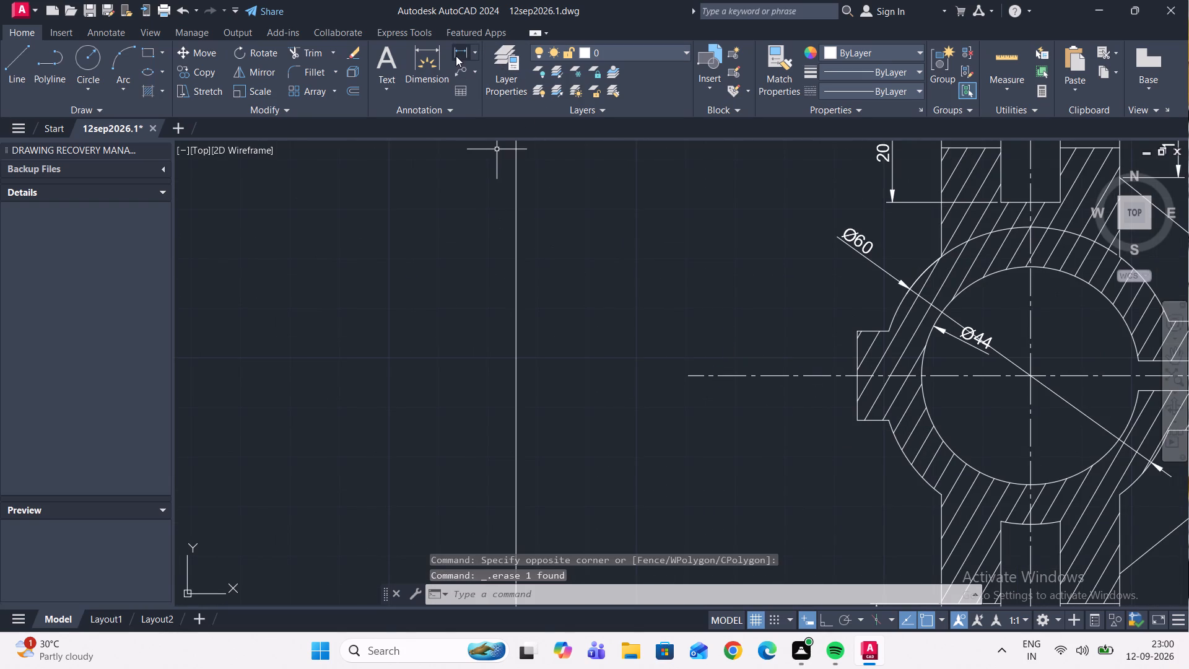
{"action": "left_click", "coordinate": [456, 56]}
{"action": "left_click", "coordinate": [855, 419]}
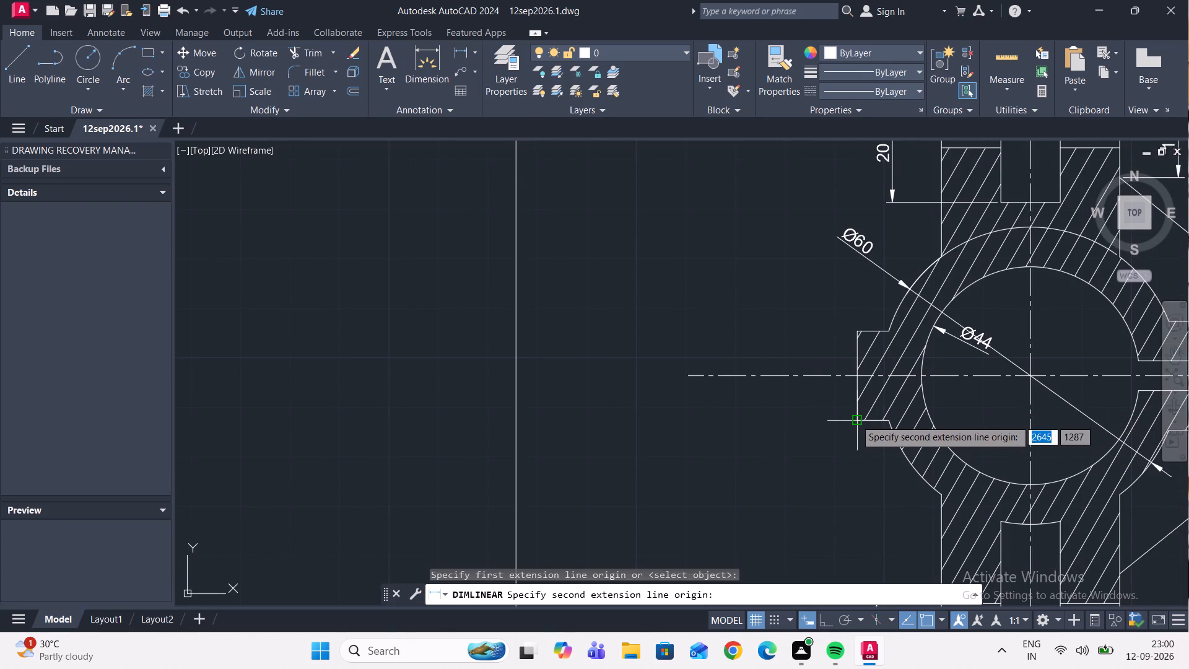
{"action": "left_click", "coordinate": [860, 334]}
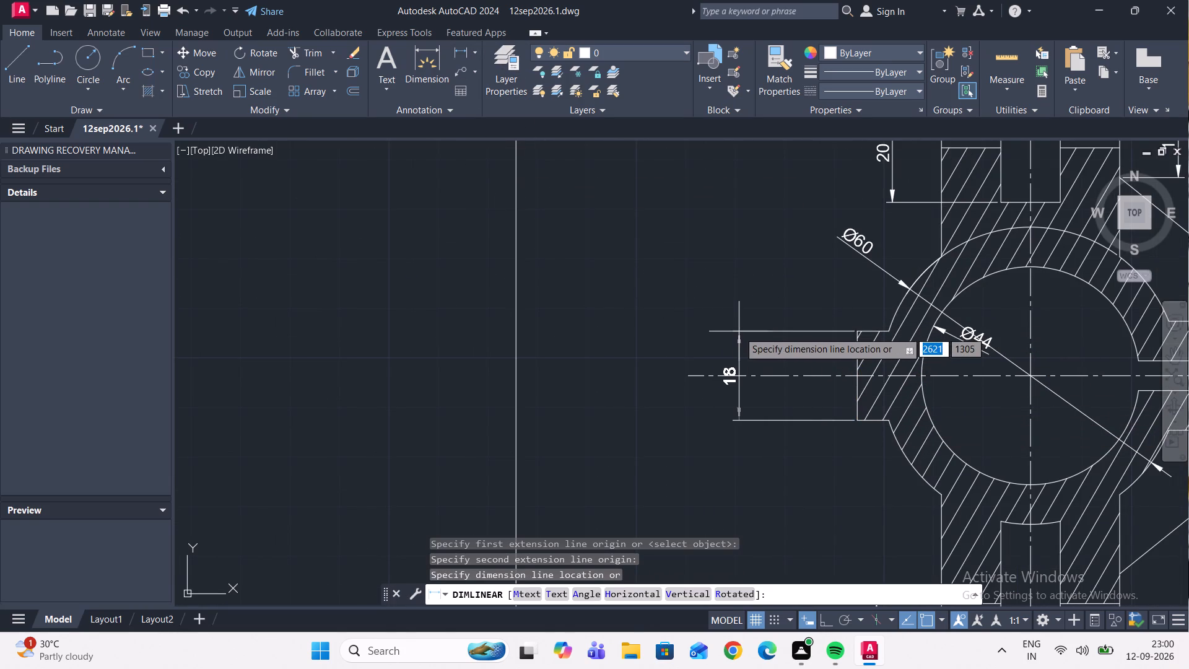
{"action": "left_click", "coordinate": [739, 331]}
Replace the upper right-hand flange's thickness dimension with a new vertical 8 mm linear dimension, aligned with the 6 mm gap dimension.
{"action": "middle_click_drag", "start_coordinate": [787, 369], "coordinate": [407, 391]}
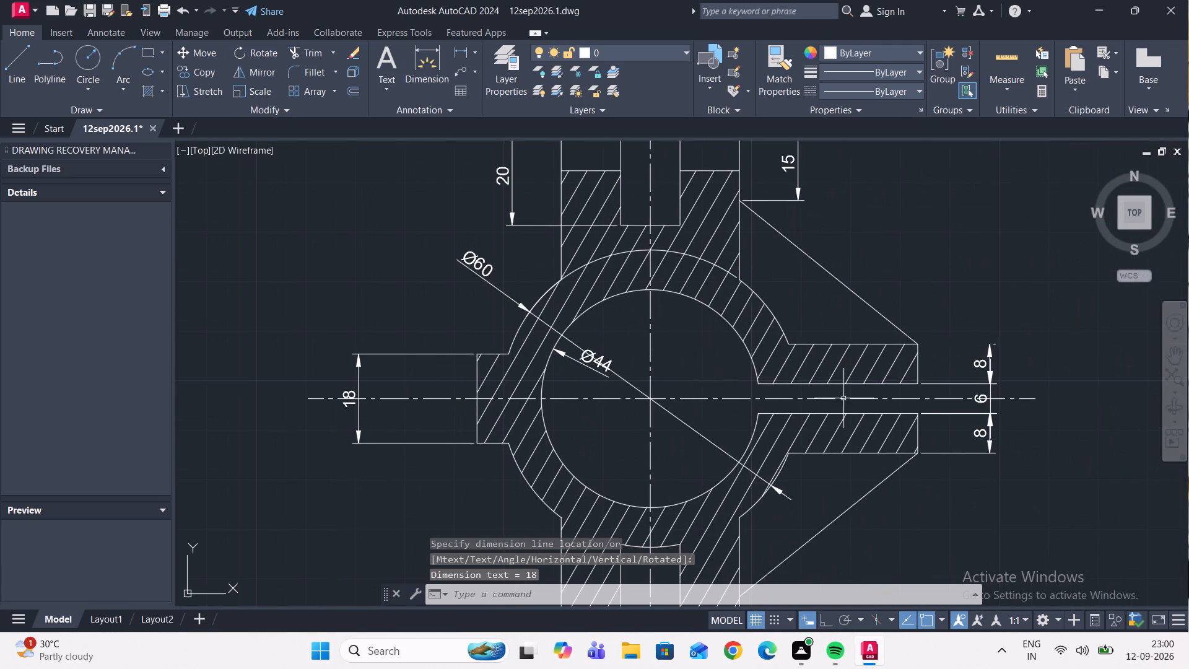
{"action": "left_click", "coordinate": [992, 362]}
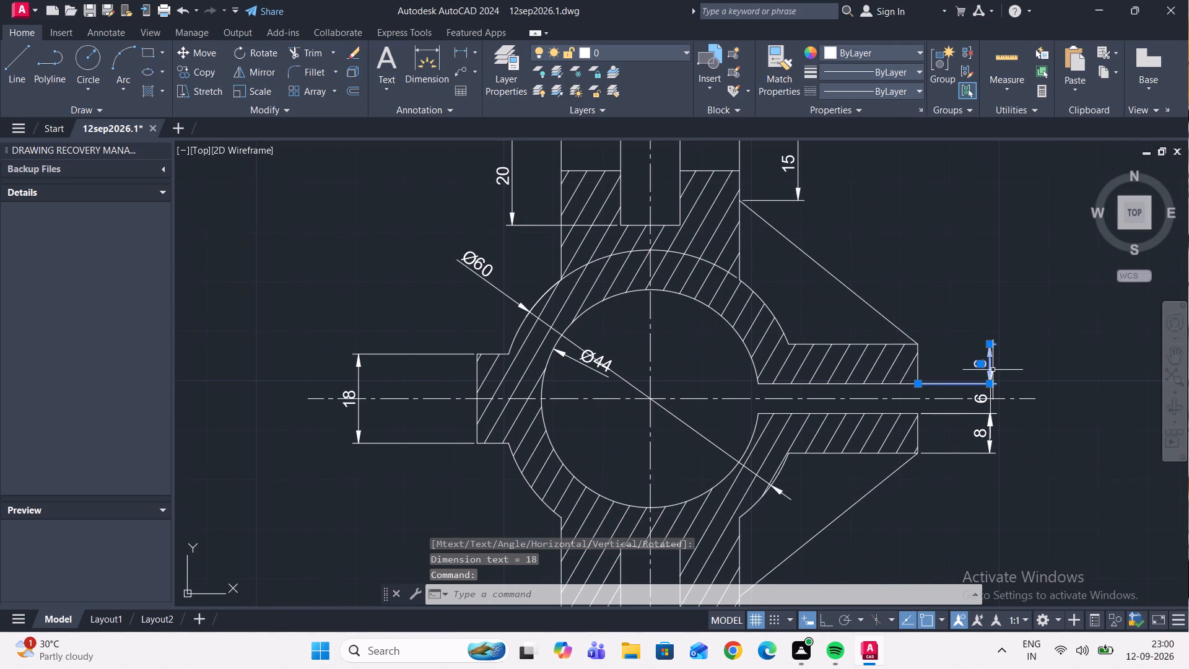
{"action": "key", "text": "Delete"}
{"action": "left_click", "coordinate": [455, 48]}
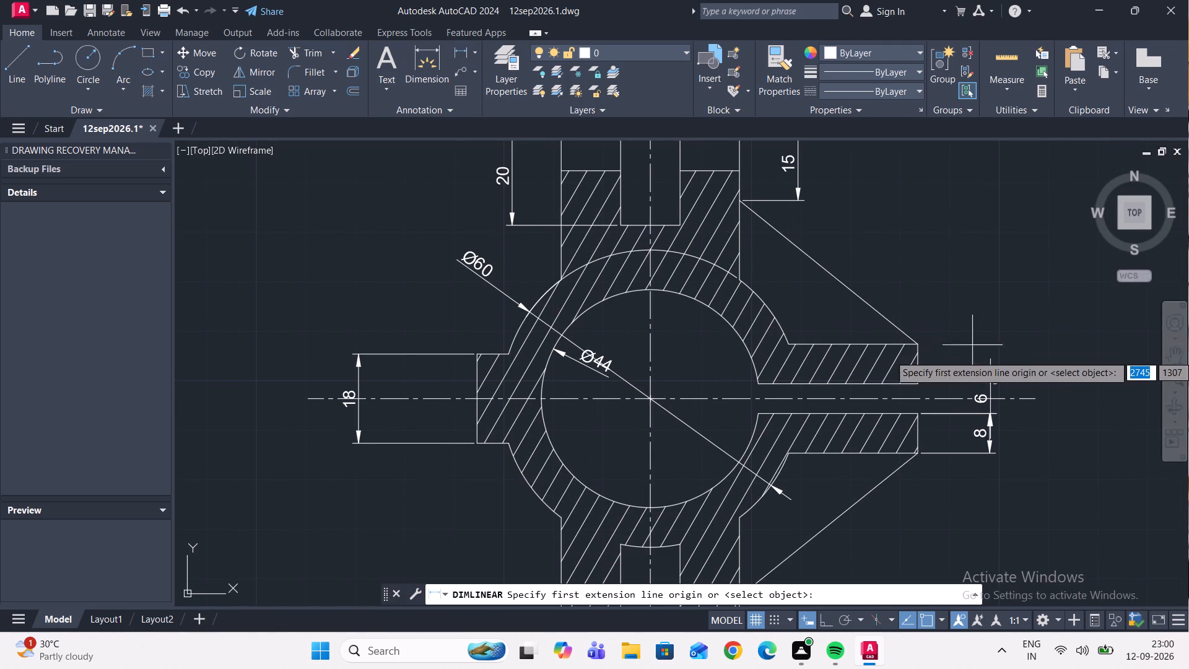
{"action": "left_click", "coordinate": [917, 381]}
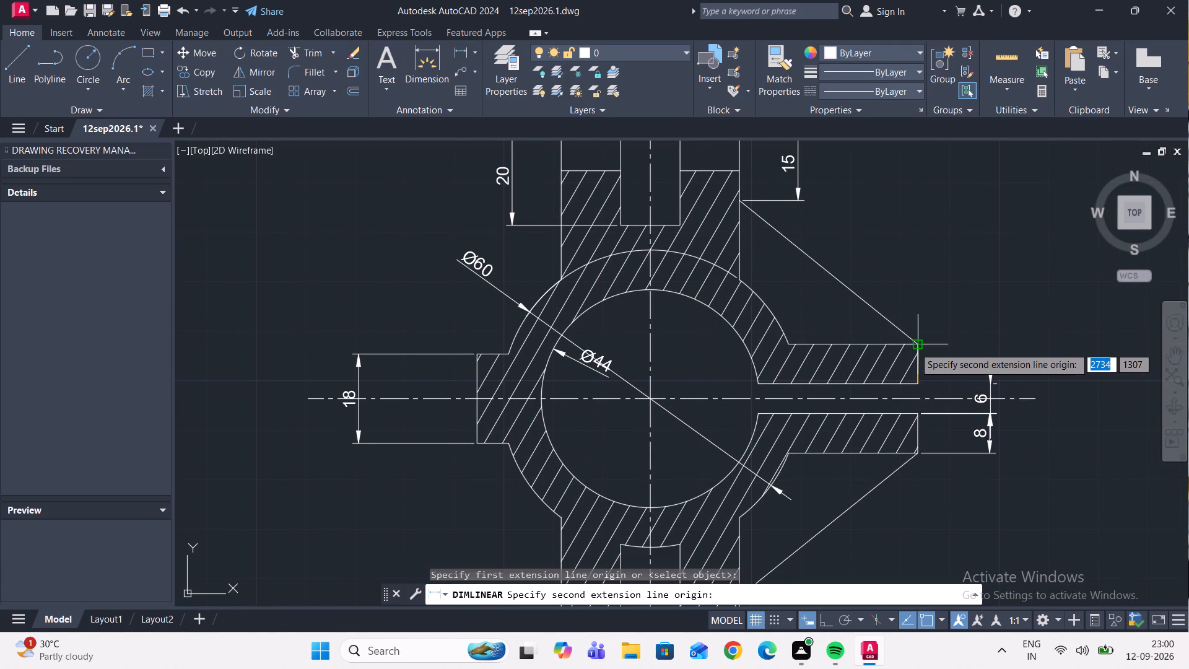
{"action": "left_click", "coordinate": [914, 347]}
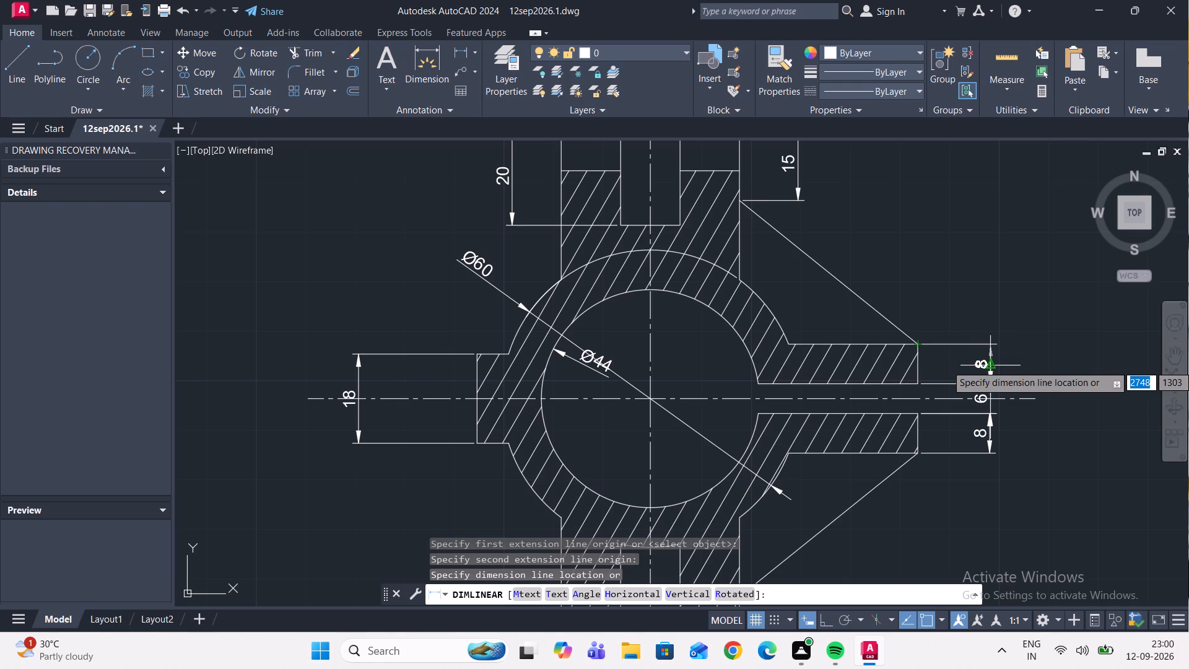
{"action": "scroll", "coordinate": [988, 365], "scroll_direction": "up", "scroll_amount": 2}
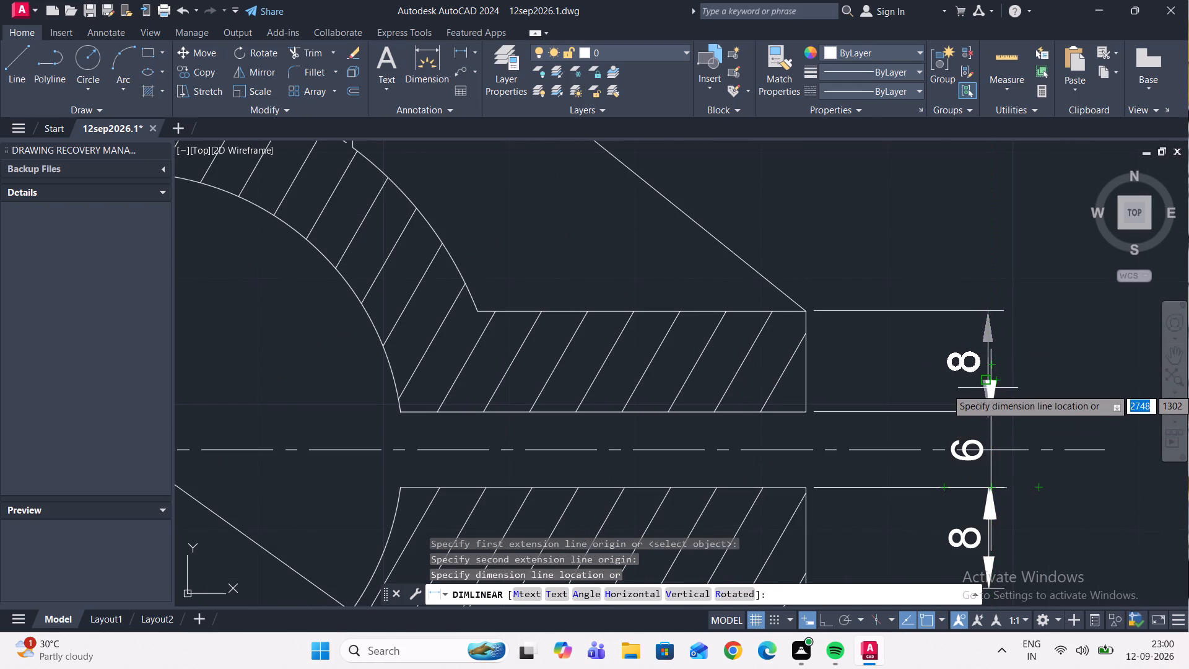
{"action": "left_click", "coordinate": [990, 415]}
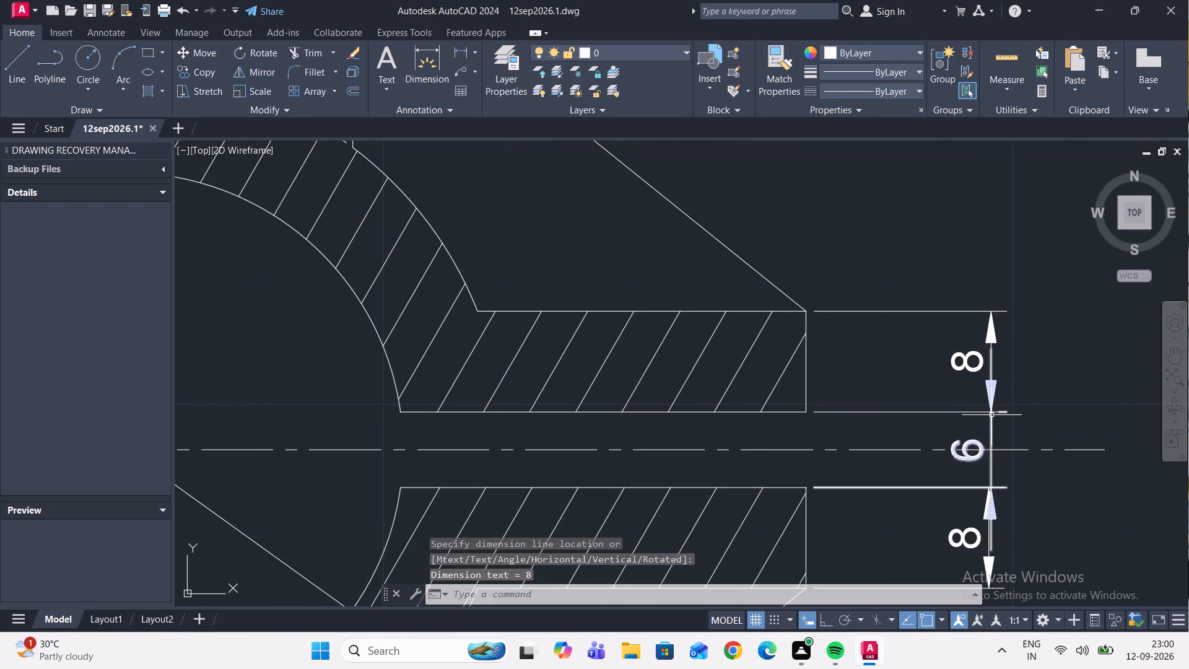
Replace the upper fork's right-side dimension with a new vertical 15 mm linear dimension from the rib's top corner to the hole centreline.
{"action": "scroll", "coordinate": [1014, 401], "scroll_direction": "down", "scroll_amount": 4}
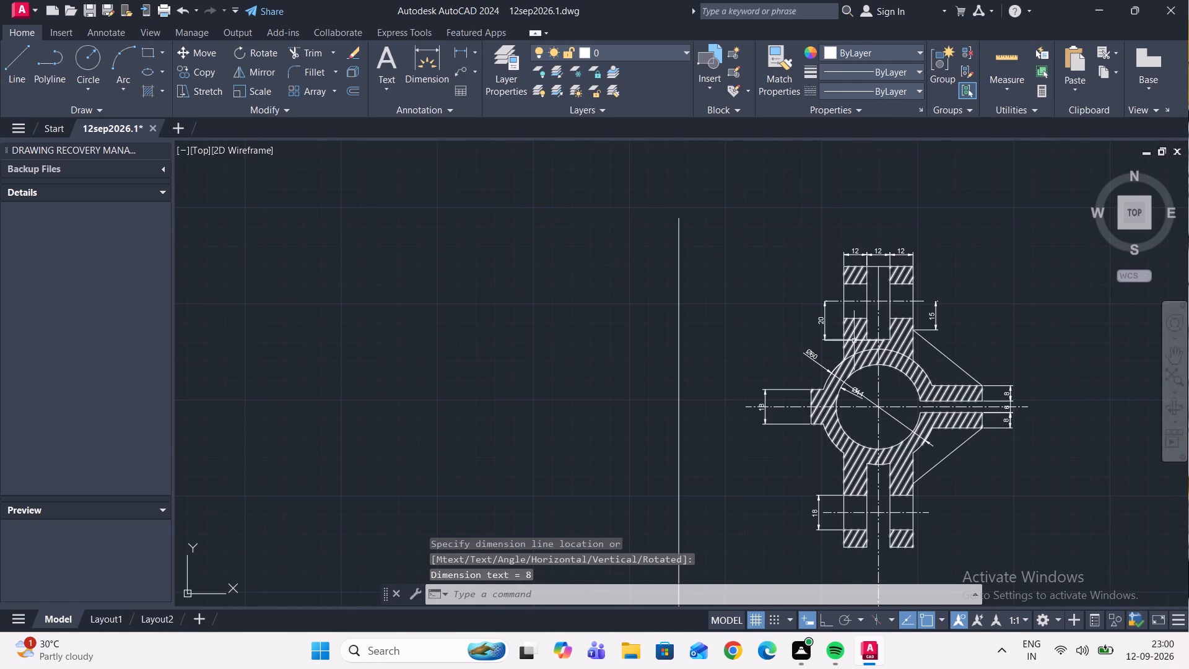
{"action": "scroll", "coordinate": [864, 276], "scroll_direction": "up", "scroll_amount": 2}
{"action": "scroll", "coordinate": [1028, 377], "scroll_direction": "up", "scroll_amount": 1}
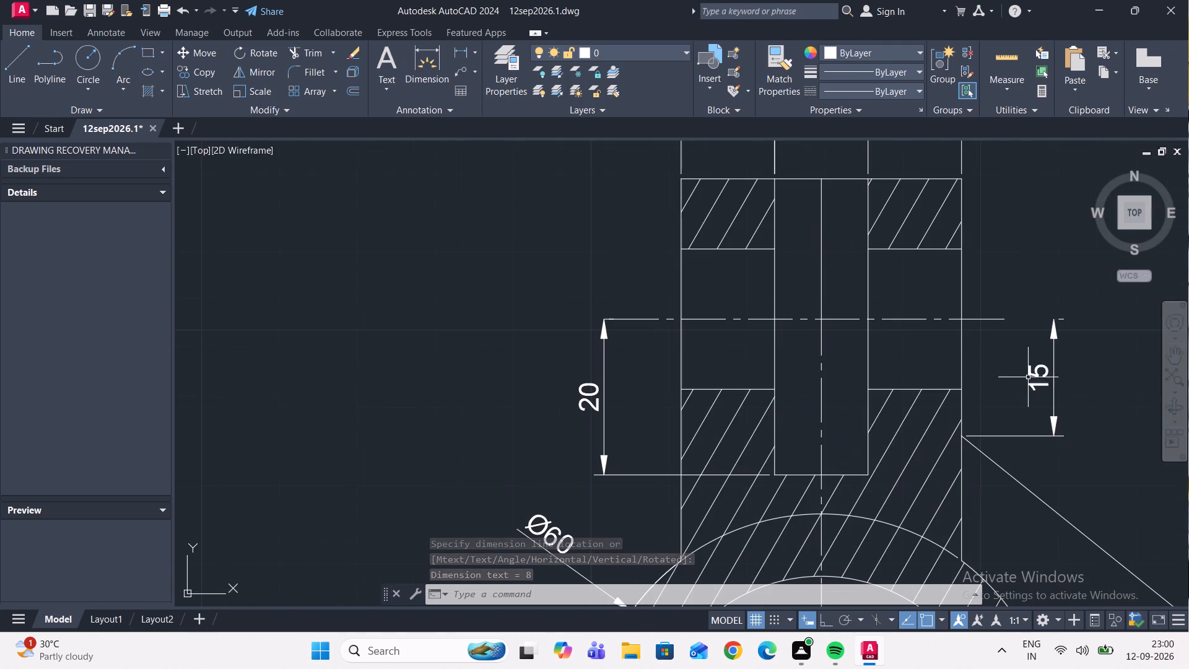
{"action": "left_click", "coordinate": [1050, 370]}
{"action": "key", "text": "Delete"}
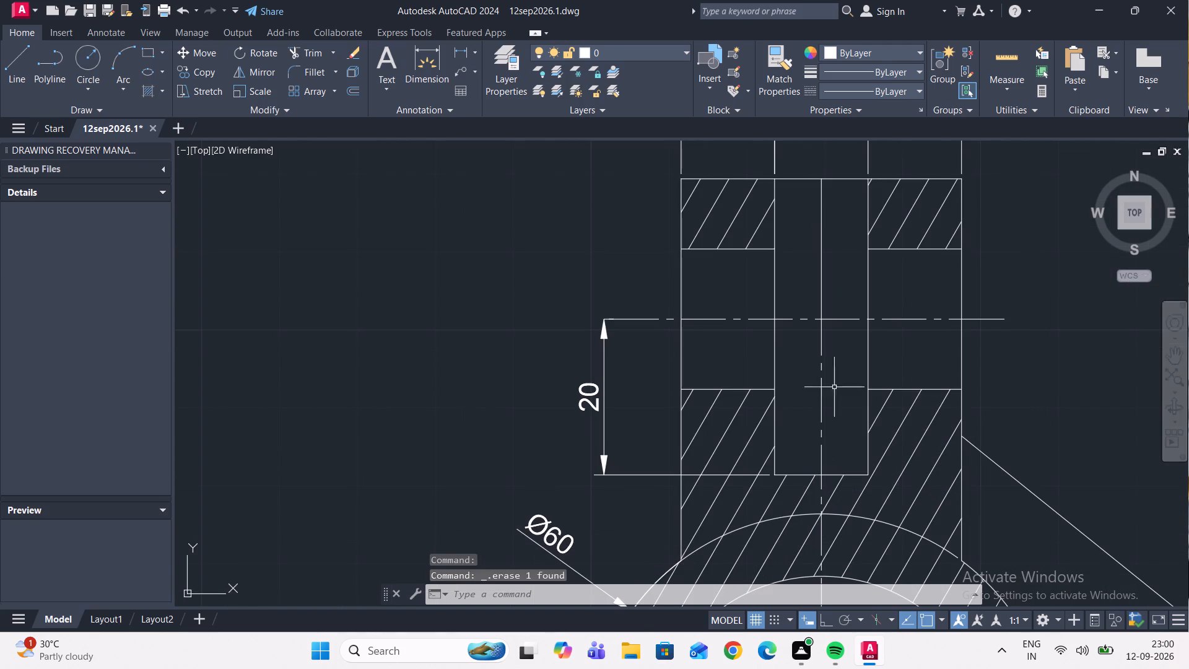
{"action": "left_click", "coordinate": [463, 58]}
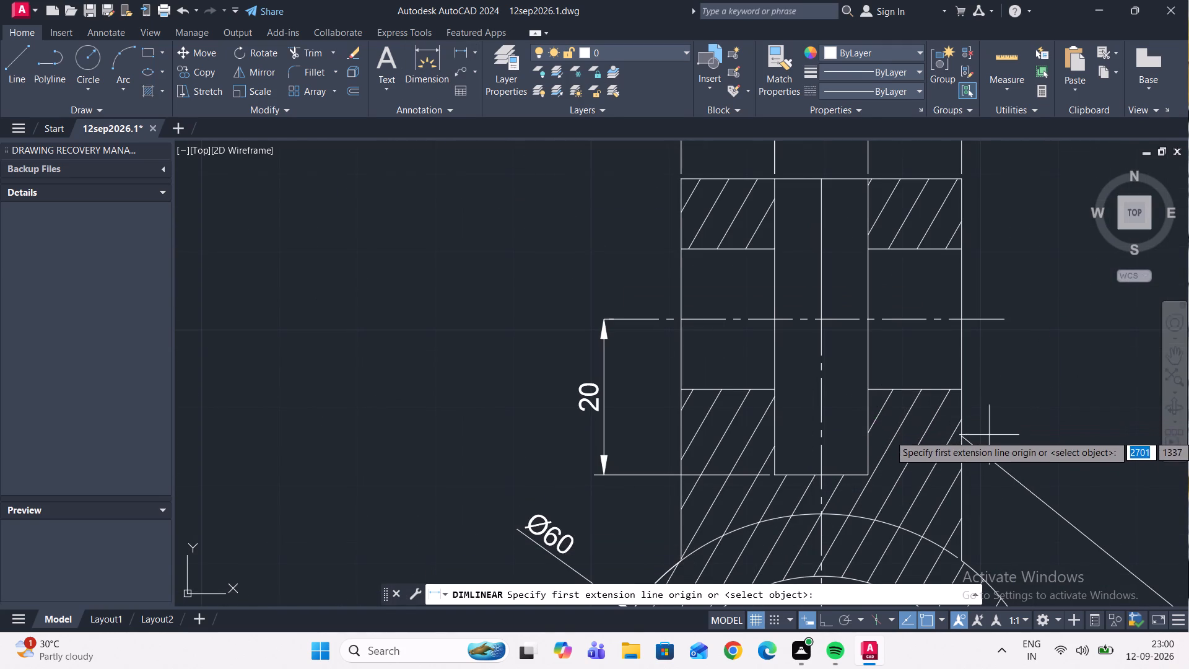
{"action": "scroll", "coordinate": [982, 442], "scroll_direction": "up", "scroll_amount": 1}
{"action": "left_click", "coordinate": [950, 436]}
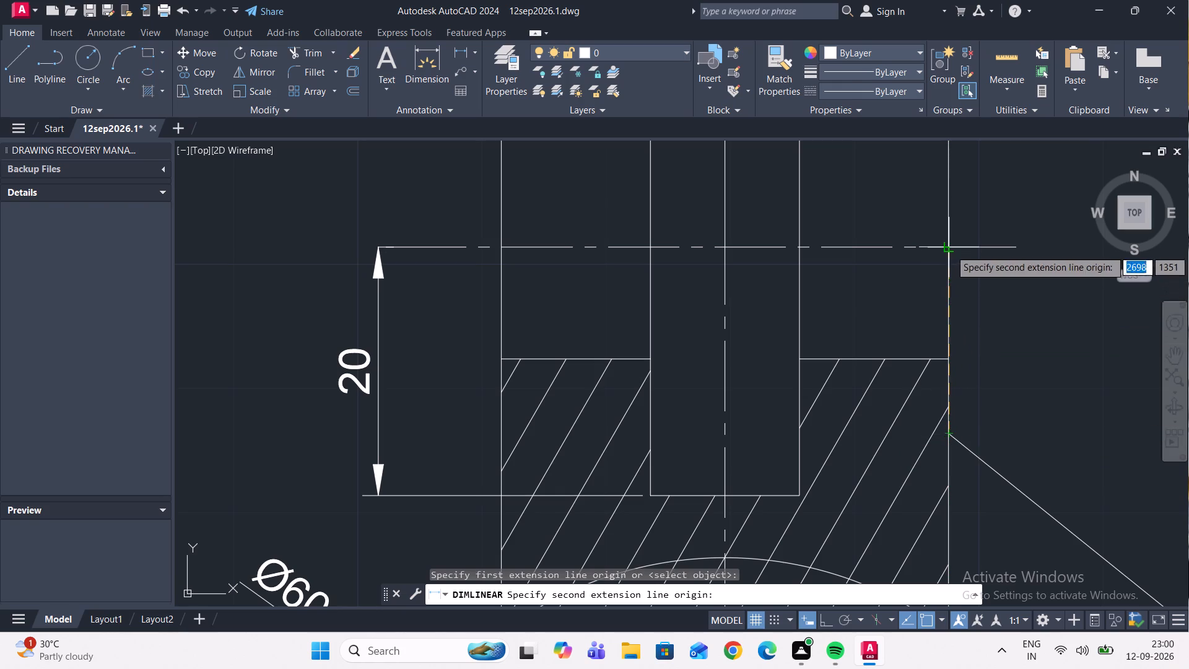
{"action": "left_click", "coordinate": [946, 244]}
{"action": "left_click", "coordinate": [1011, 260]}
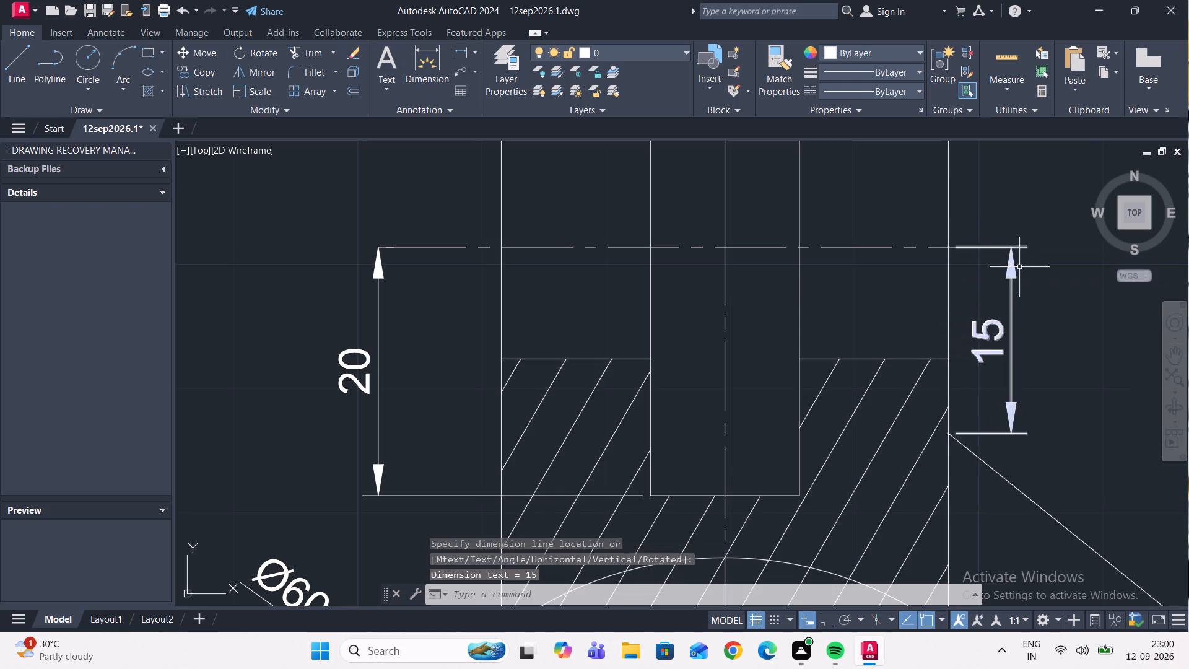
Review the dimensions across the sectioned front view, from the upper fork and central ring down to the lower fork.
{"action": "scroll", "coordinate": [1050, 313], "scroll_direction": "down", "scroll_amount": 2}
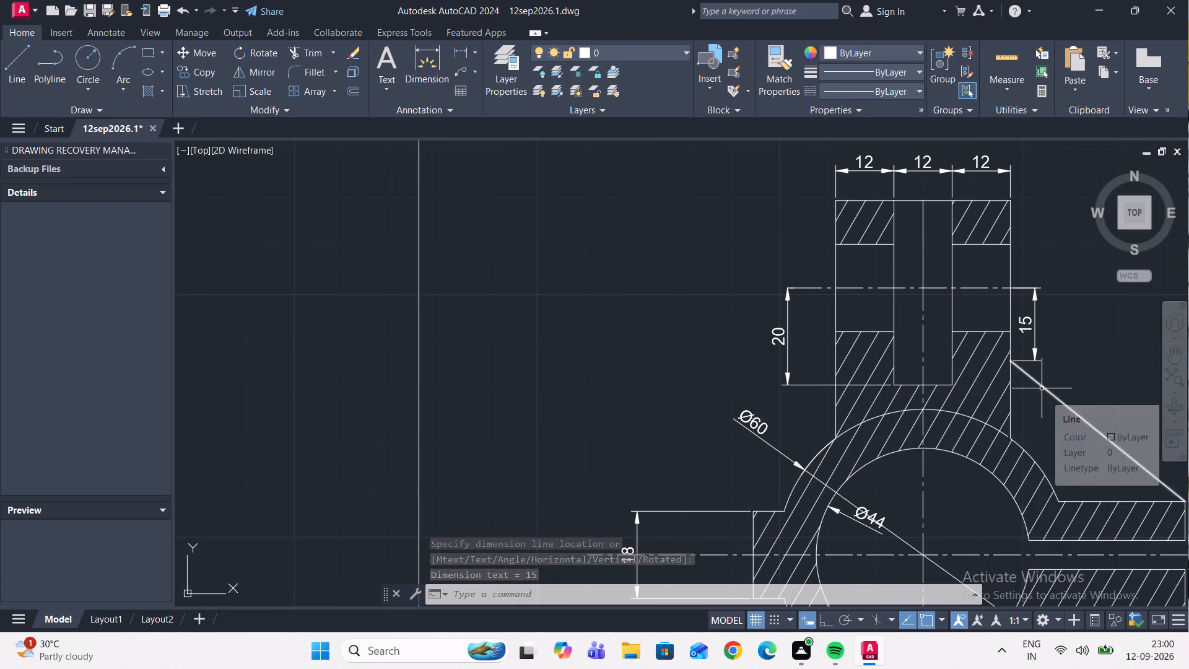
{"action": "scroll", "coordinate": [1041, 388], "scroll_direction": "down", "scroll_amount": 1}
{"action": "middle_click_drag", "start_coordinate": [1026, 462], "coordinate": [900, 388]}
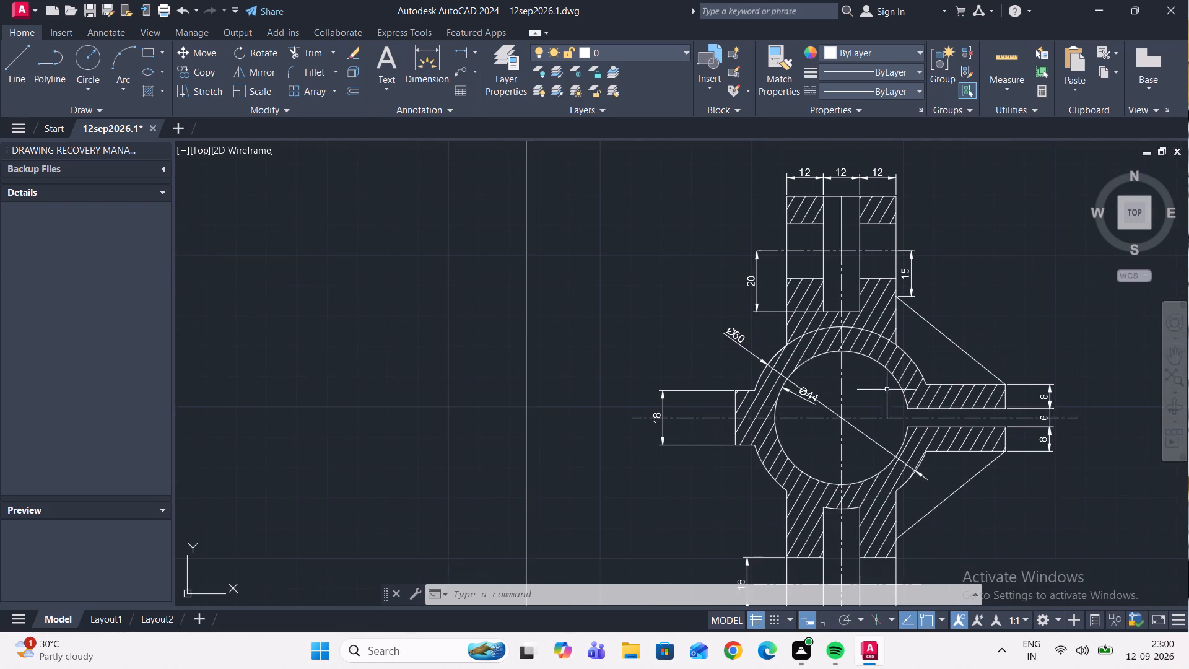
{"action": "scroll", "coordinate": [801, 391], "scroll_direction": "up", "scroll_amount": 1}
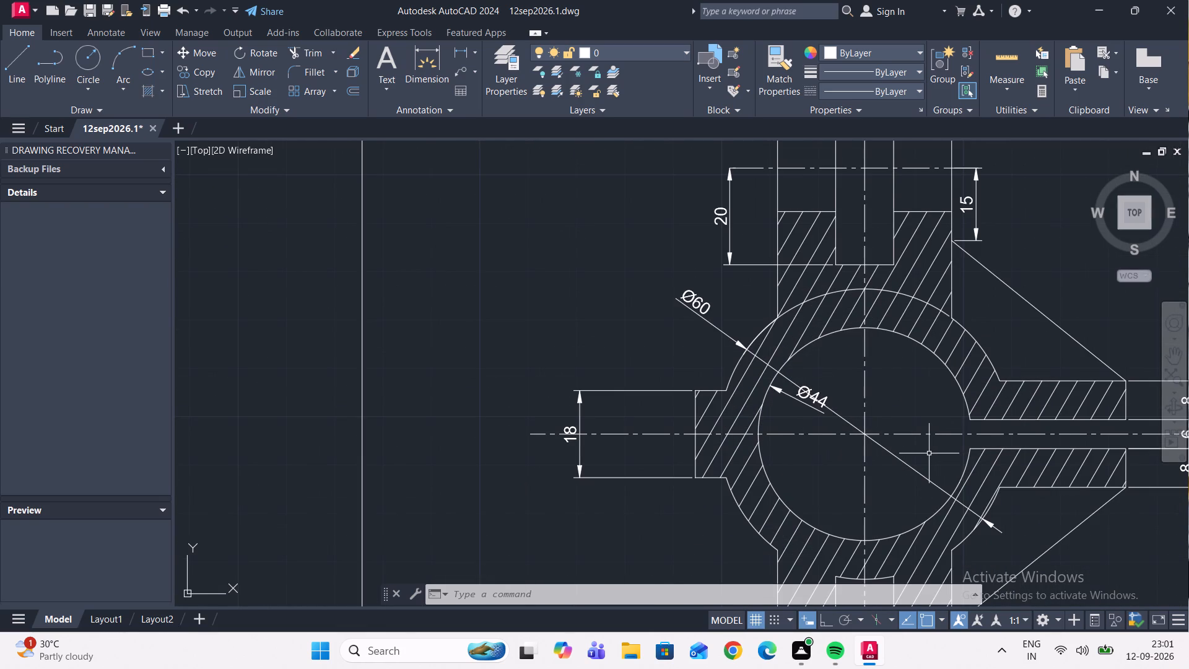
{"action": "scroll", "coordinate": [929, 453], "scroll_direction": "down", "scroll_amount": 1}
{"action": "middle_click_drag", "start_coordinate": [942, 455], "coordinate": [841, 410]}
{"action": "middle_click_drag", "start_coordinate": [850, 444], "coordinate": [824, 365]}
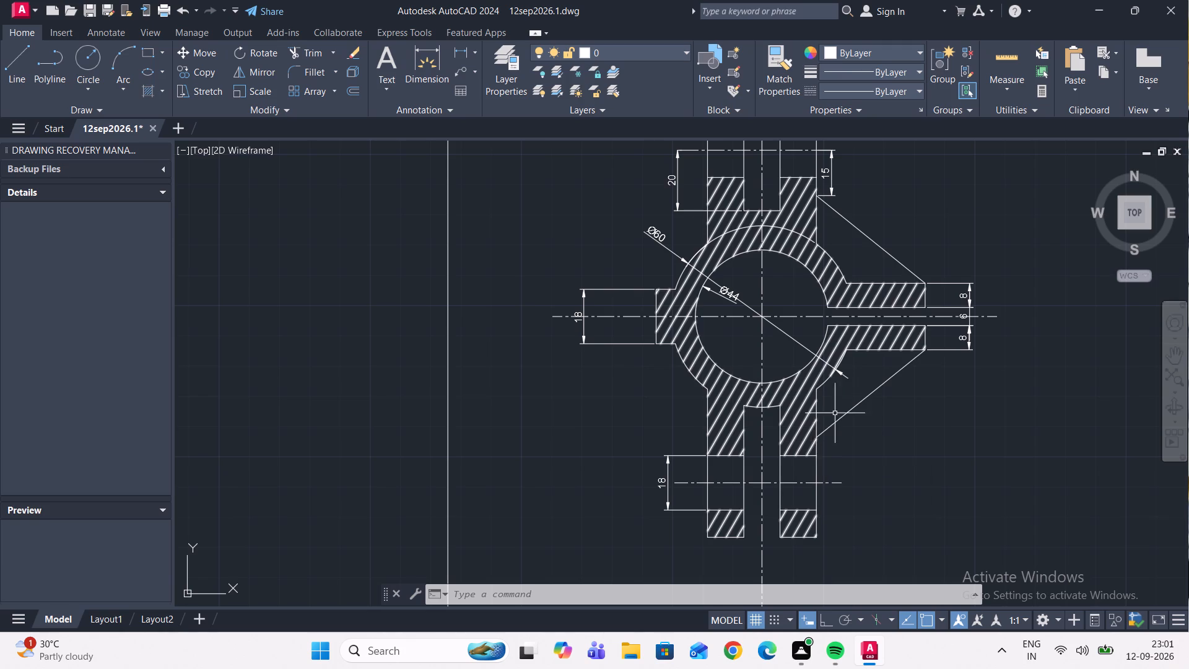
{"action": "scroll", "coordinate": [848, 389], "scroll_direction": "down", "scroll_amount": 2}
{"action": "scroll", "coordinate": [804, 454], "scroll_direction": "up", "scroll_amount": 1}
{"action": "middle_click_drag", "start_coordinate": [827, 445], "coordinate": [882, 446]}
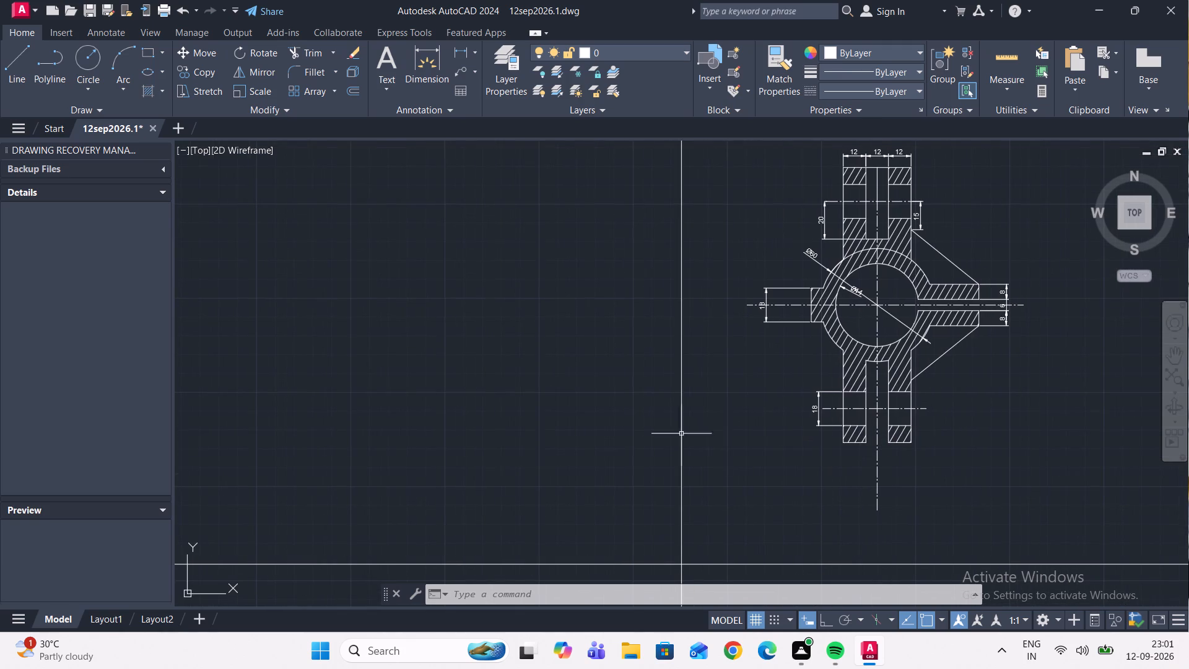
Draw a horizontal projection line leftward from the lower fork's bottom-left corner, lengthening it by a further 33 mm or so, with Ortho on.
{"action": "left_click", "coordinate": [24, 63]}
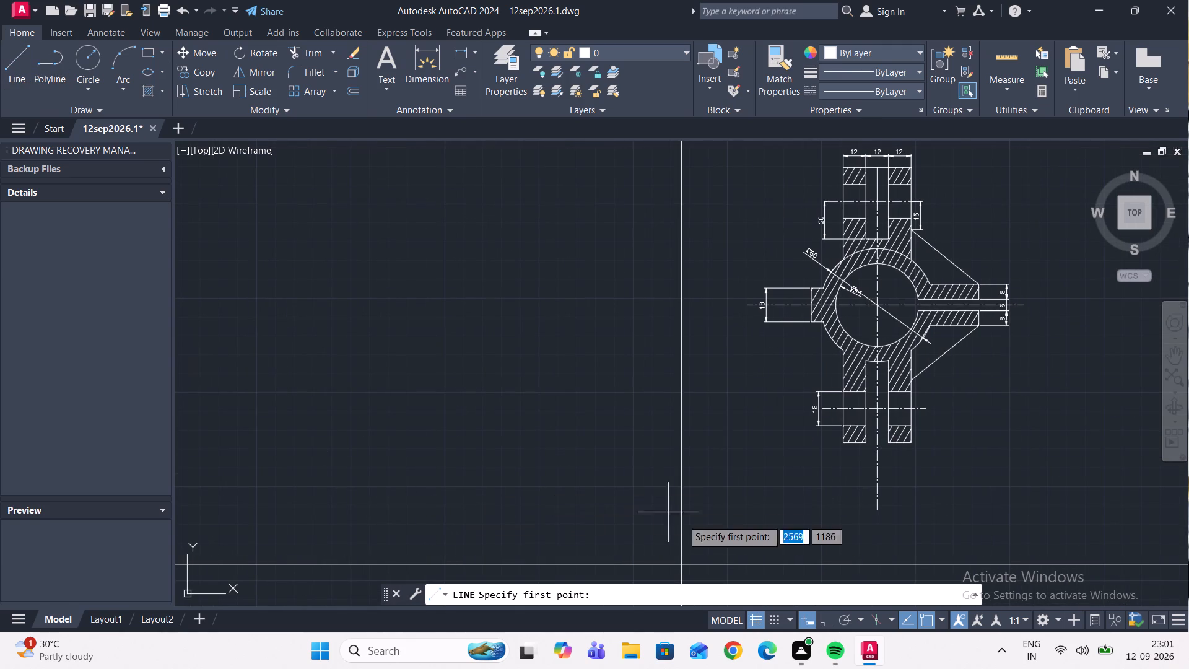
{"action": "scroll", "coordinate": [868, 489], "scroll_direction": "up", "scroll_amount": 1}
{"action": "left_click", "coordinate": [829, 415]}
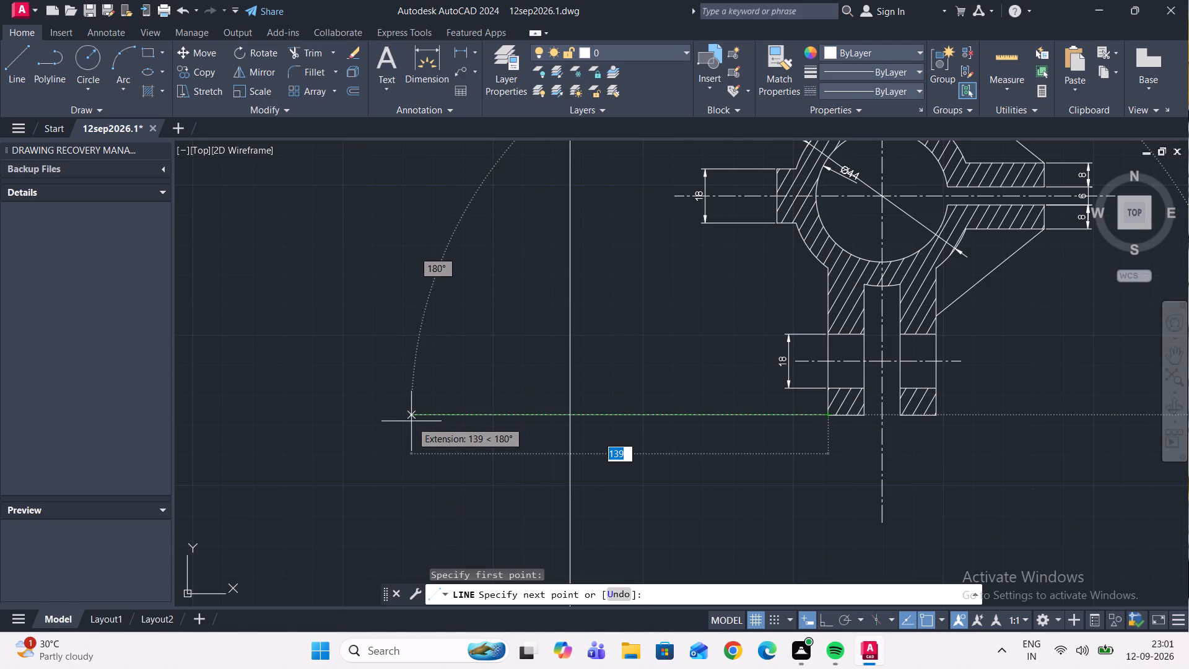
{"action": "key", "text": "F8"}
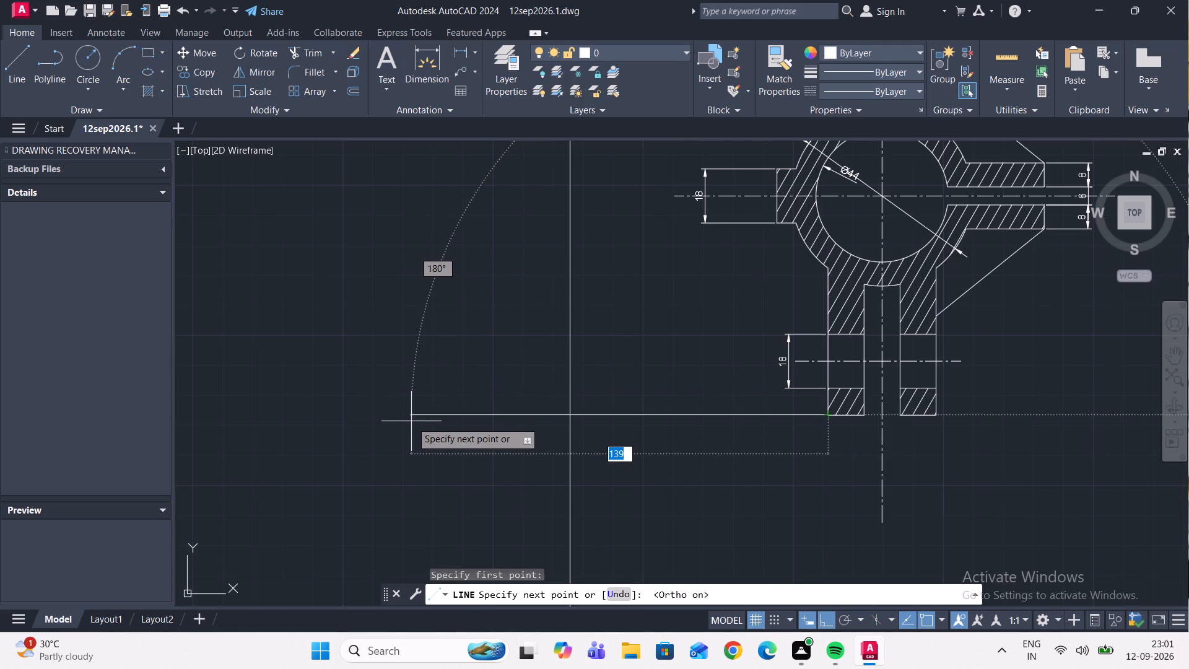
{"action": "left_click", "coordinate": [437, 422]}
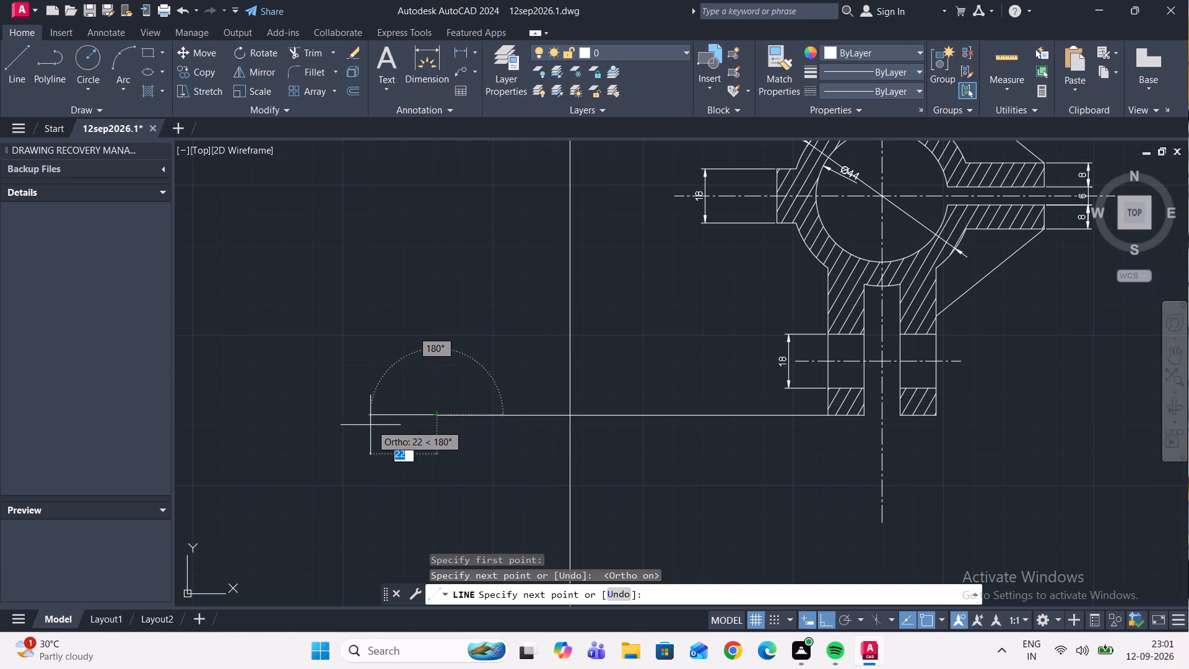
{"action": "key", "text": "Escape"}
{"action": "left_click", "coordinate": [20, 84]}
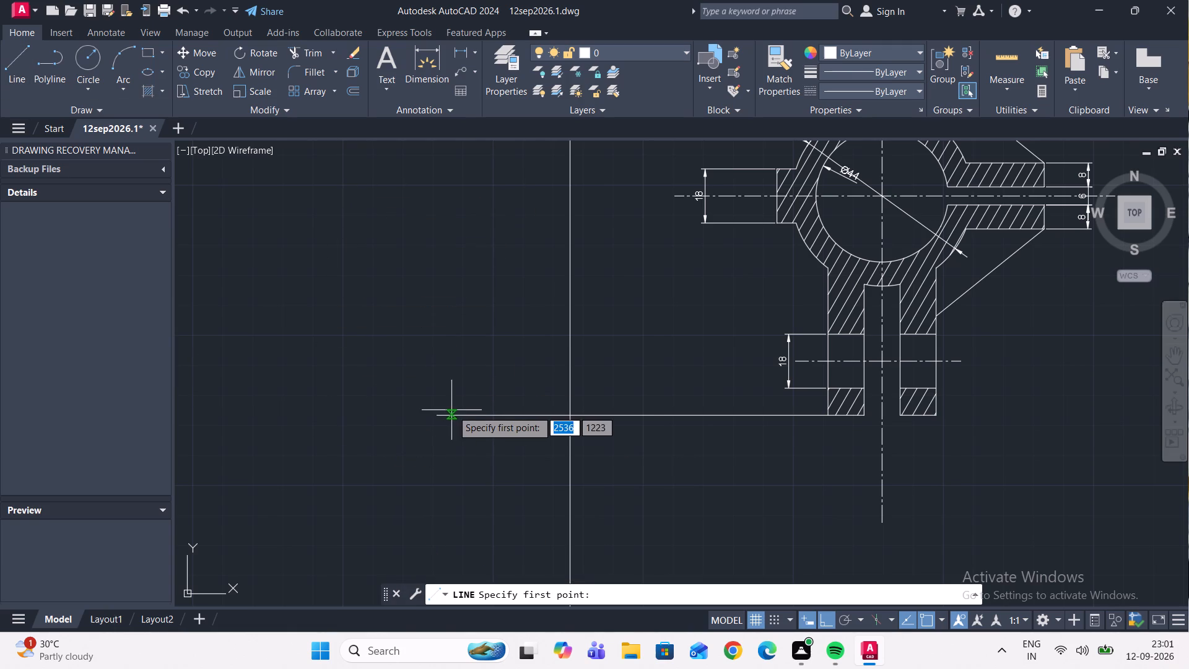
{"action": "left_click", "coordinate": [437, 416]}
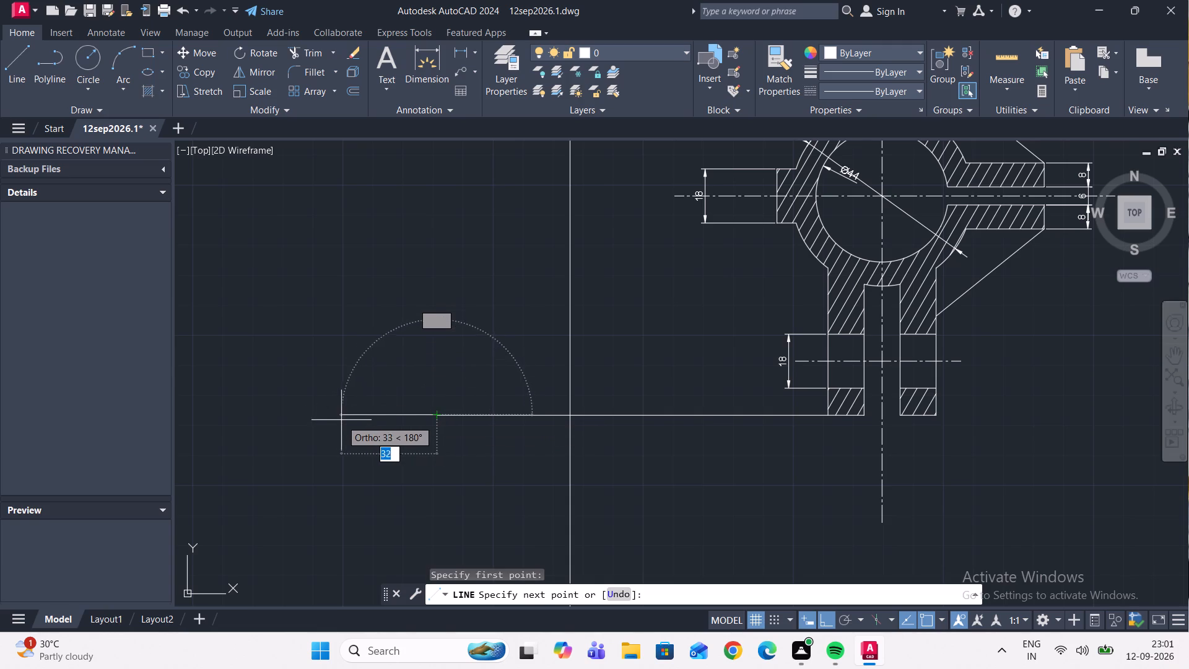
{"action": "left_click", "coordinate": [338, 416]}
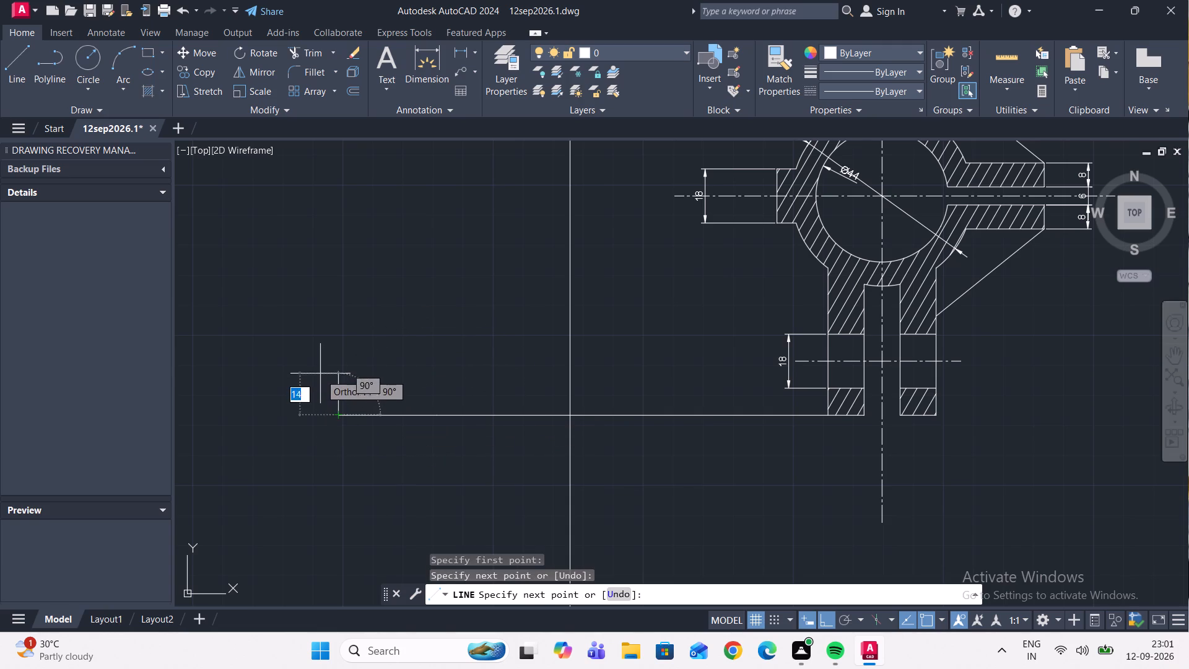
{"action": "key", "text": "Escape"}
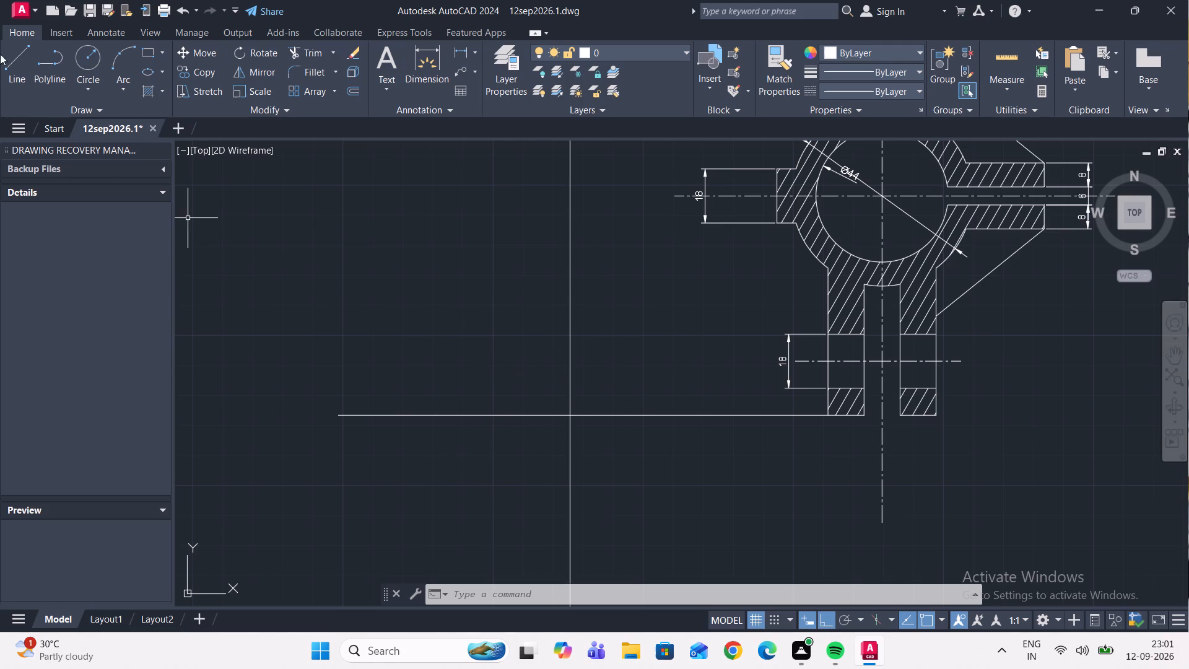
Extend the lower fork's horizontal hole centreline leftward to the existing vertical reference line.
{"action": "left_click", "coordinate": [305, 48]}
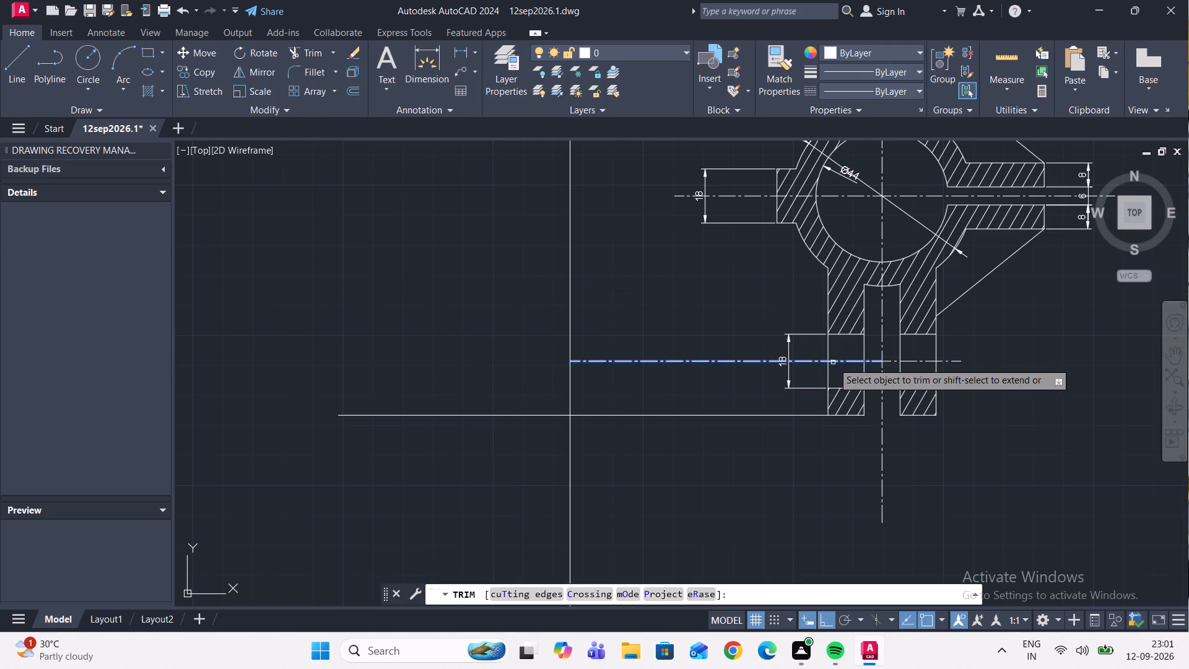
{"action": "left_click", "coordinate": [834, 362], "text": "shift"}
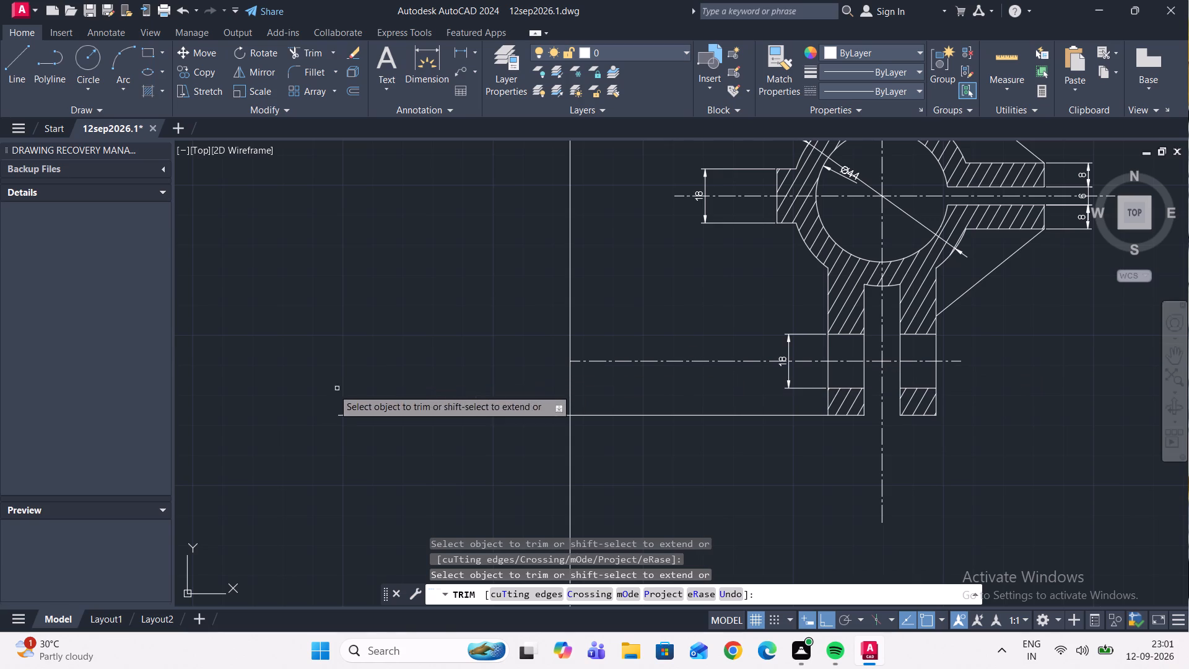
Draw a long vertical boundary line to the far left of the front view, starting level with the top of the existing vertical line.
{"action": "scroll", "coordinate": [385, 408], "scroll_direction": "down", "scroll_amount": 3}
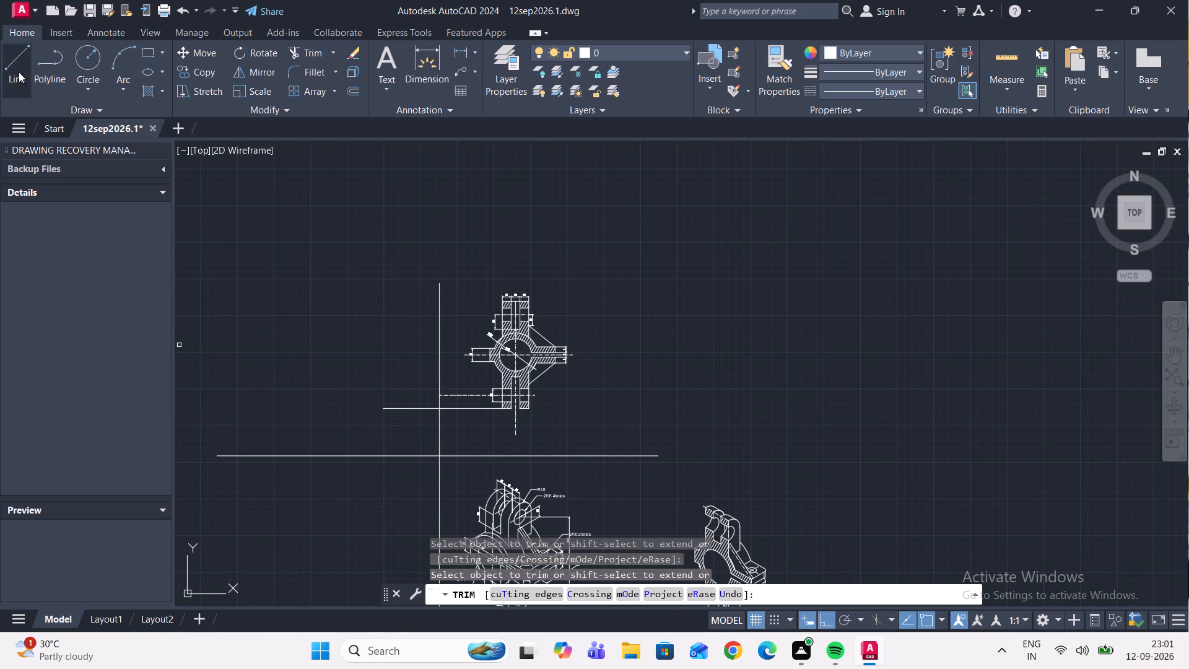
{"action": "left_click", "coordinate": [19, 72]}
{"action": "left_click", "coordinate": [253, 285]}
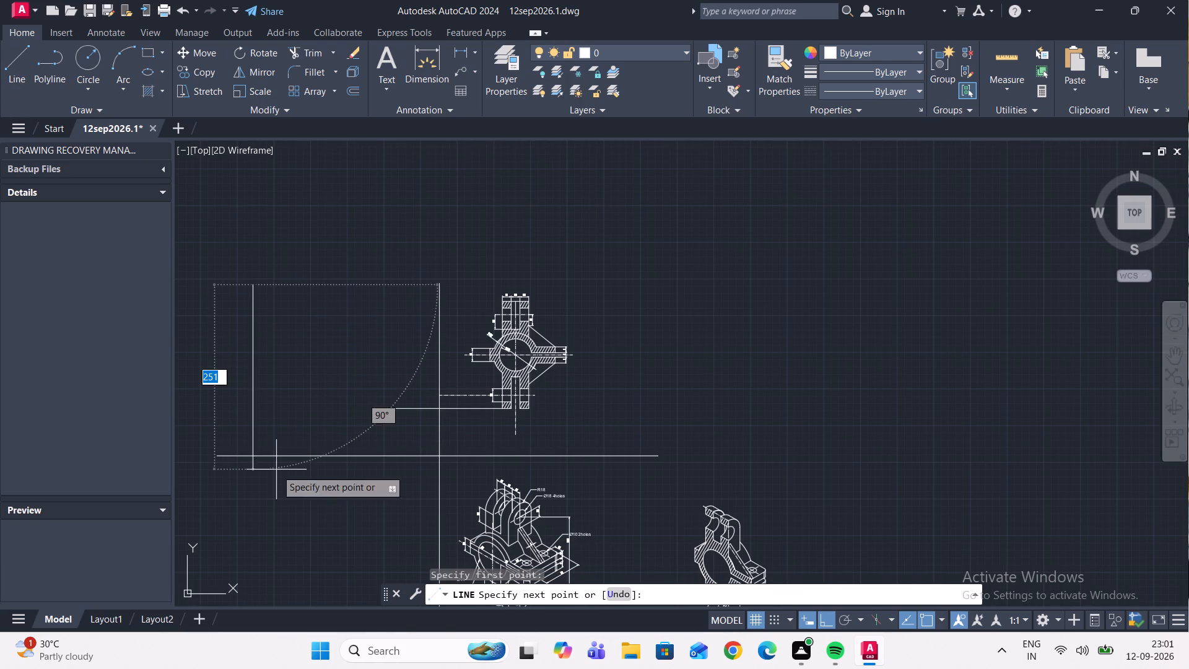
{"action": "scroll", "coordinate": [258, 440], "scroll_direction": "up", "scroll_amount": 2}
{"action": "left_click", "coordinate": [258, 440]}
{"action": "key", "text": "Escape"}
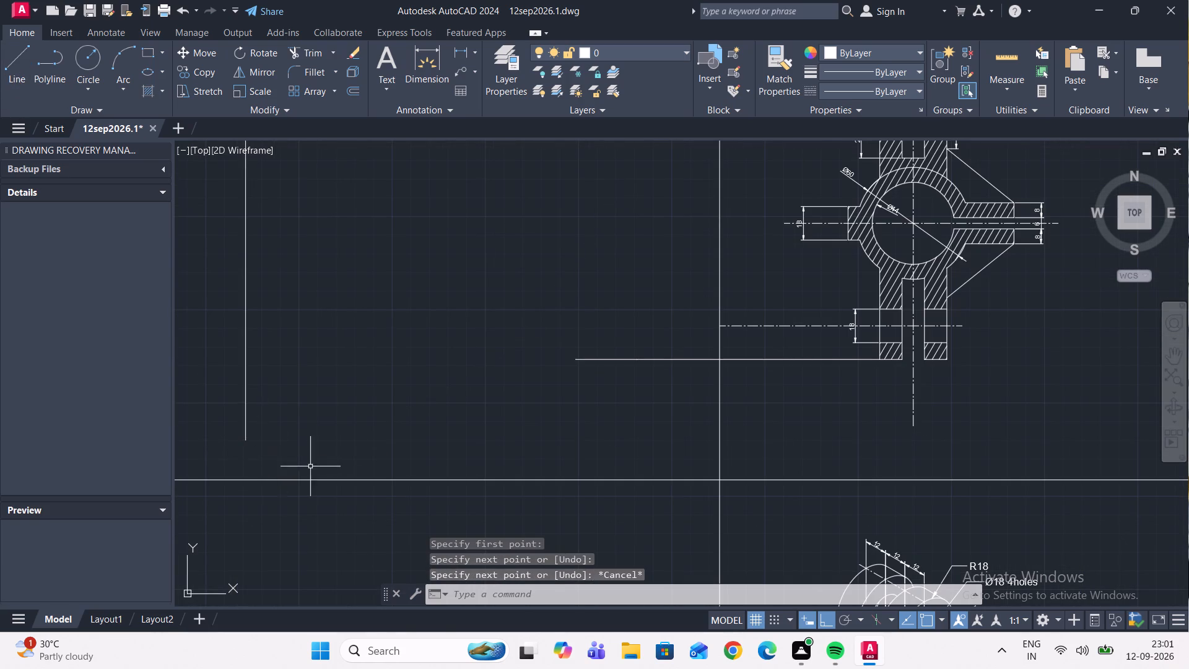
Extend the lower fork's hole centreline further left to the new vertical boundary line.
{"action": "scroll", "coordinate": [397, 418], "scroll_direction": "down", "scroll_amount": 2}
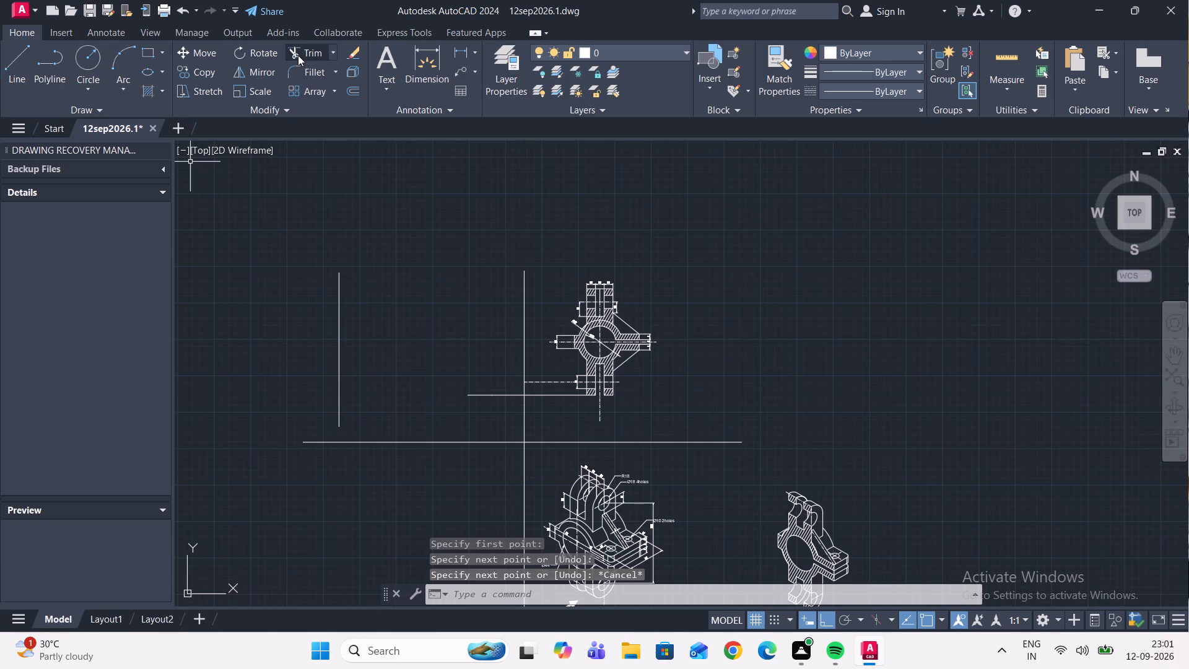
{"action": "left_click", "coordinate": [298, 53]}
{"action": "scroll", "coordinate": [556, 385], "scroll_direction": "up", "scroll_amount": 2, "text": "shift"}
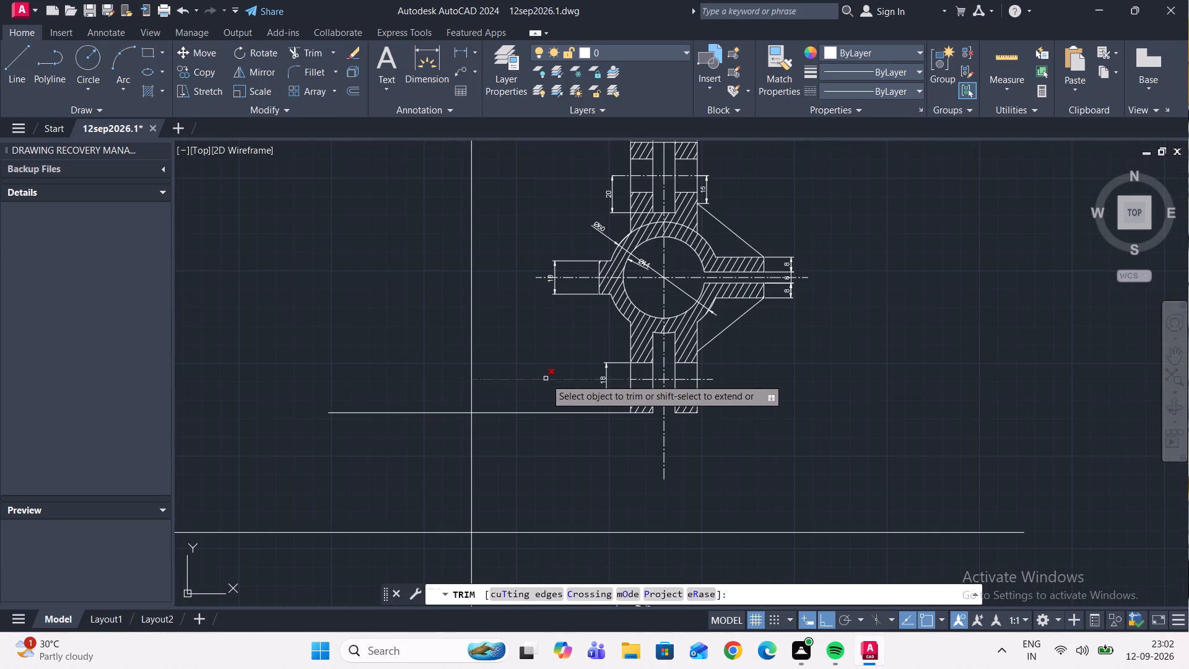
{"action": "scroll", "coordinate": [552, 389], "scroll_direction": "down", "scroll_amount": 2}
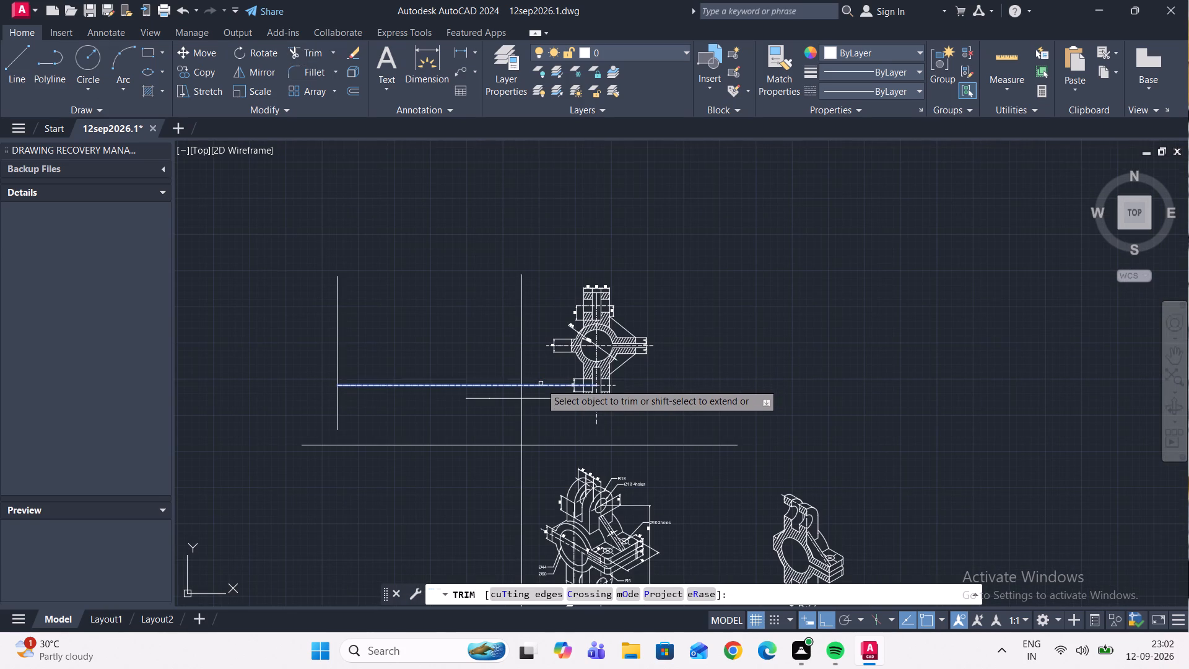
{"action": "left_click", "coordinate": [541, 383], "text": "shift"}
{"action": "scroll", "coordinate": [428, 403], "scroll_direction": "up", "scroll_amount": 1}
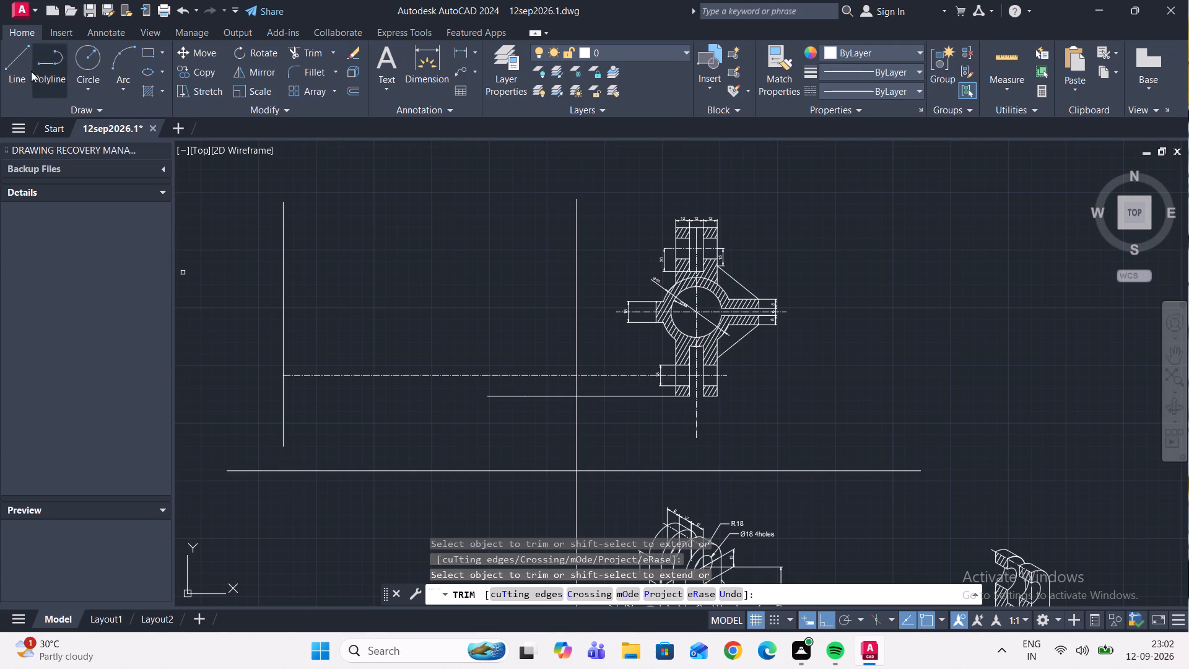
Draw a vertical line upward from the left end of the bottom projection line, ending just past the lower hole centreline.
{"action": "left_click", "coordinate": [16, 63]}
{"action": "scroll", "coordinate": [499, 401], "scroll_direction": "up", "scroll_amount": 1}
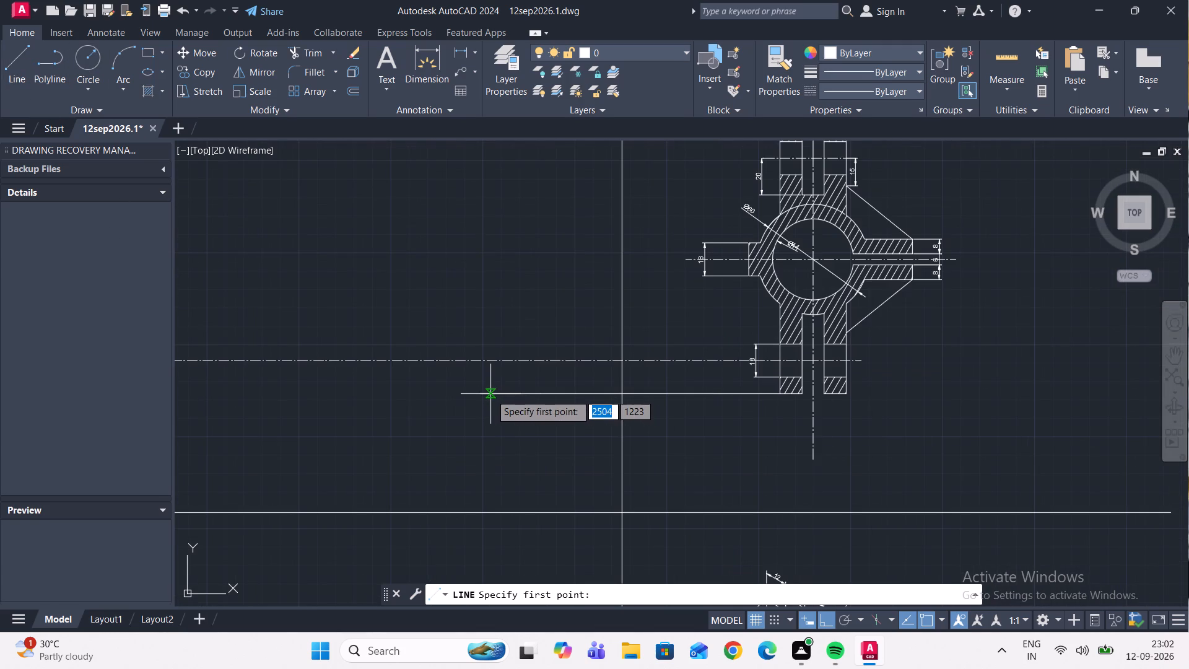
{"action": "scroll", "coordinate": [490, 394], "scroll_direction": "up", "scroll_amount": 2}
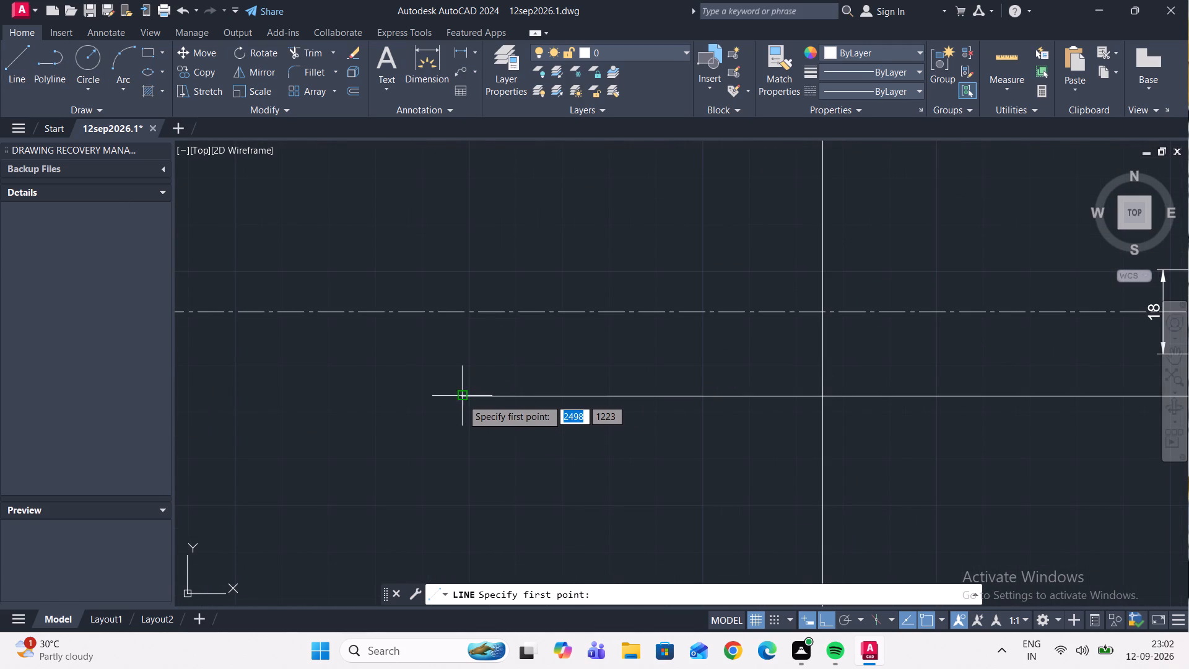
{"action": "left_click", "coordinate": [462, 398]}
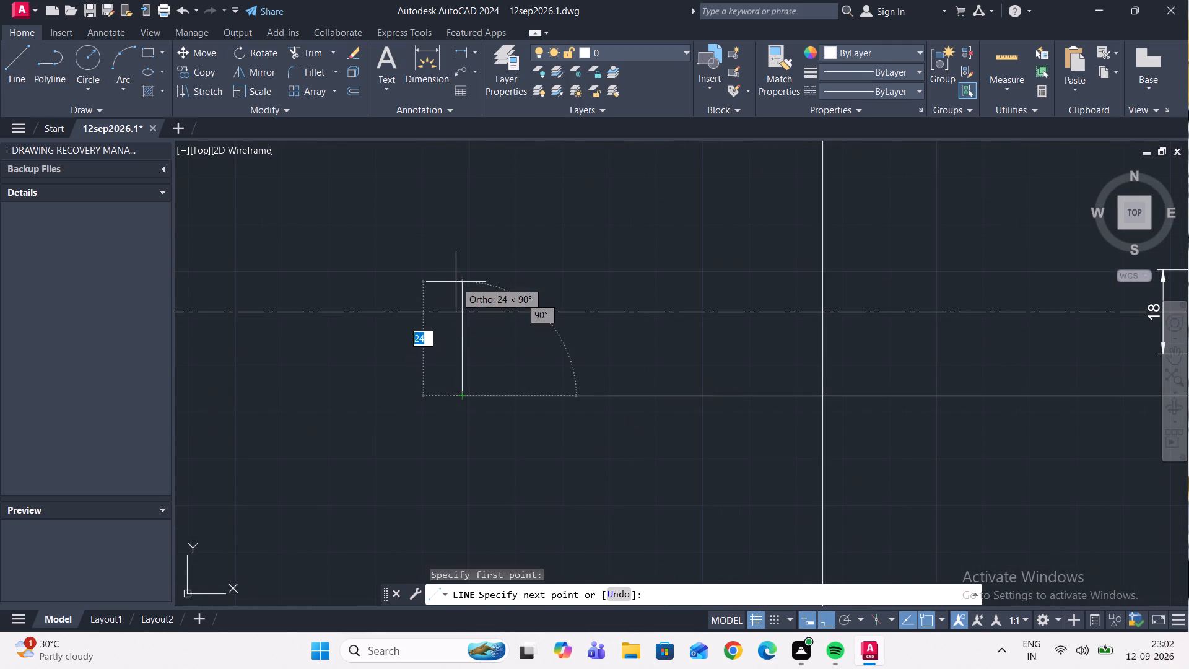
{"action": "left_click", "coordinate": [458, 272]}
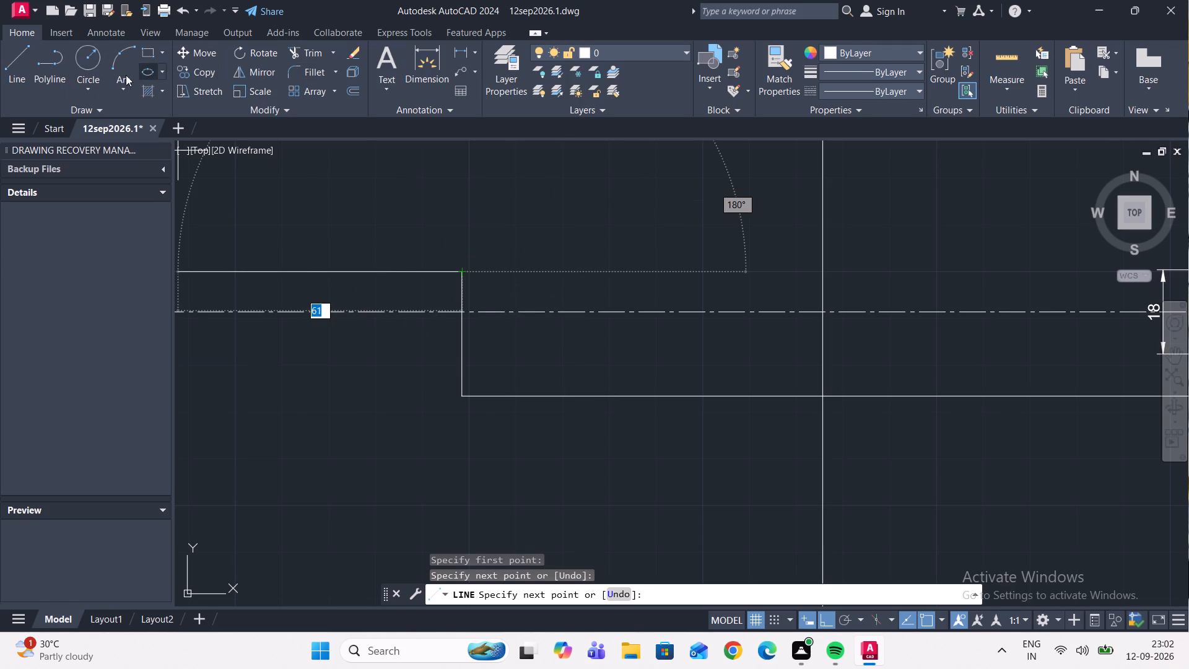
Draw an 18 mm diameter circle centred where the new vertical line crosses the lower hole centreline.
{"action": "left_click", "coordinate": [100, 66]}
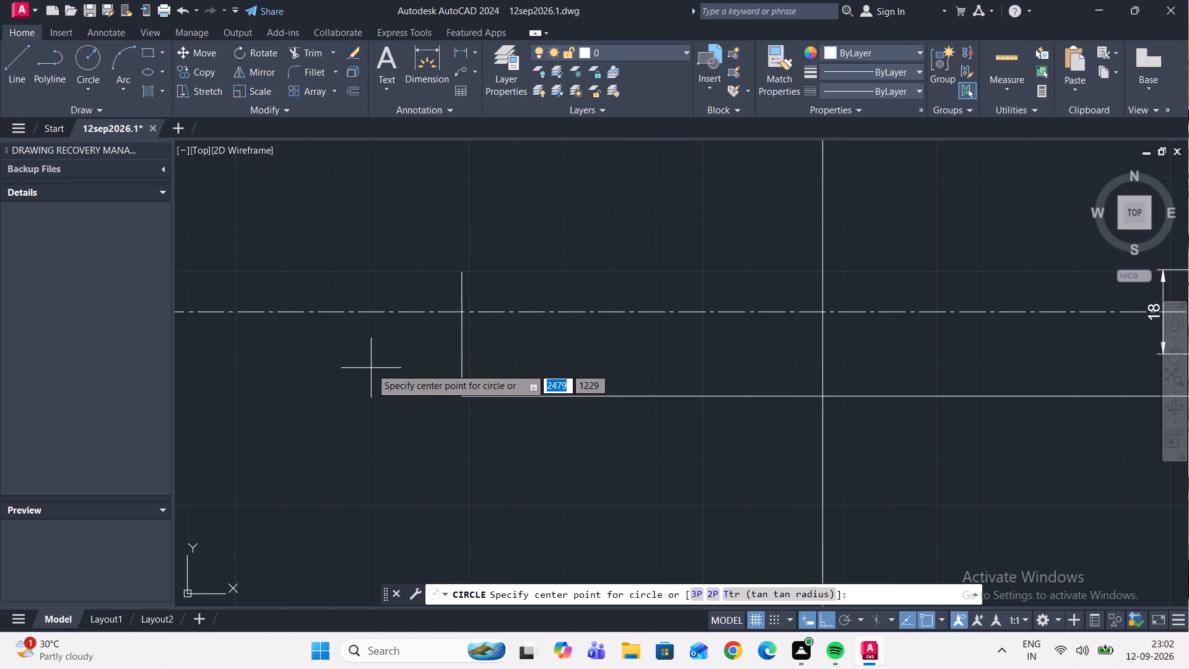
{"action": "left_click", "coordinate": [463, 312]}
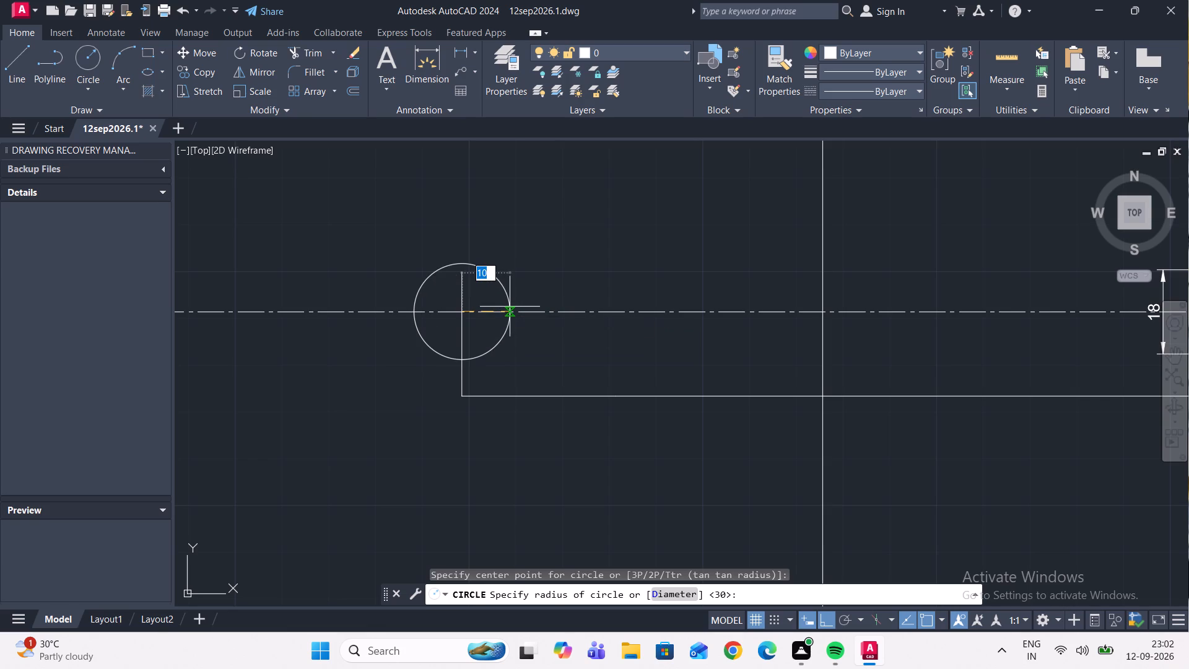
{"action": "left_click", "coordinate": [676, 593]}
{"action": "type", "text": "18"}
{"action": "key", "text": "Return"}
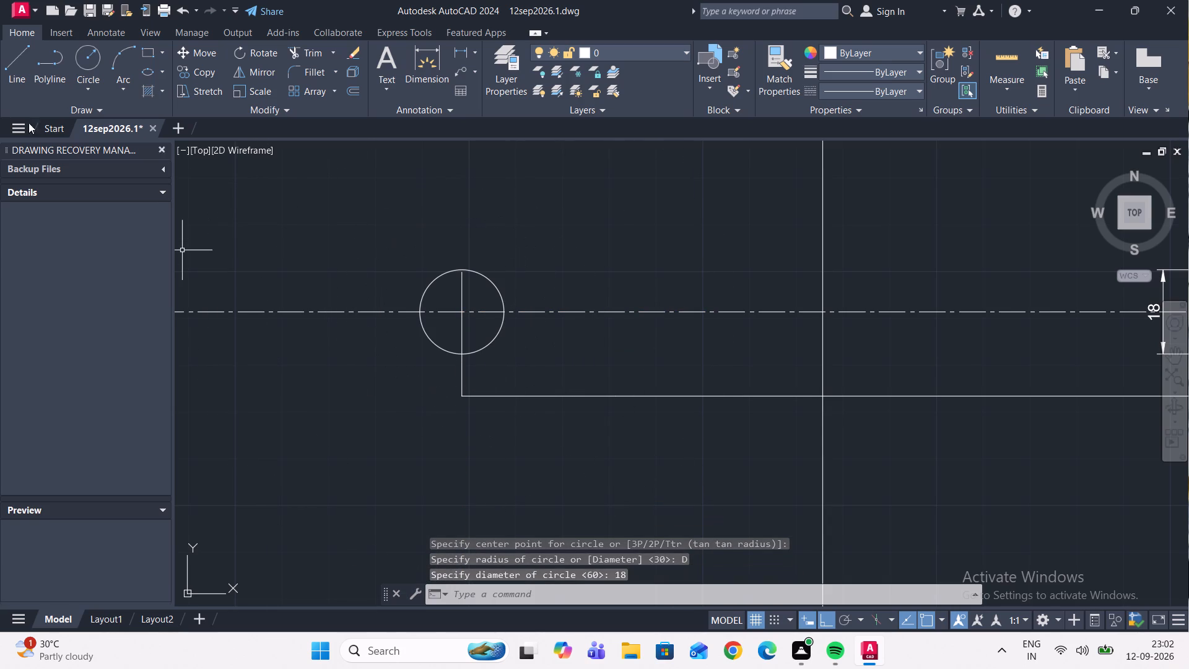
Draw a concentric circle of radius 18 mm around the hole circle on the lower centreline.
{"action": "left_click", "coordinate": [82, 61]}
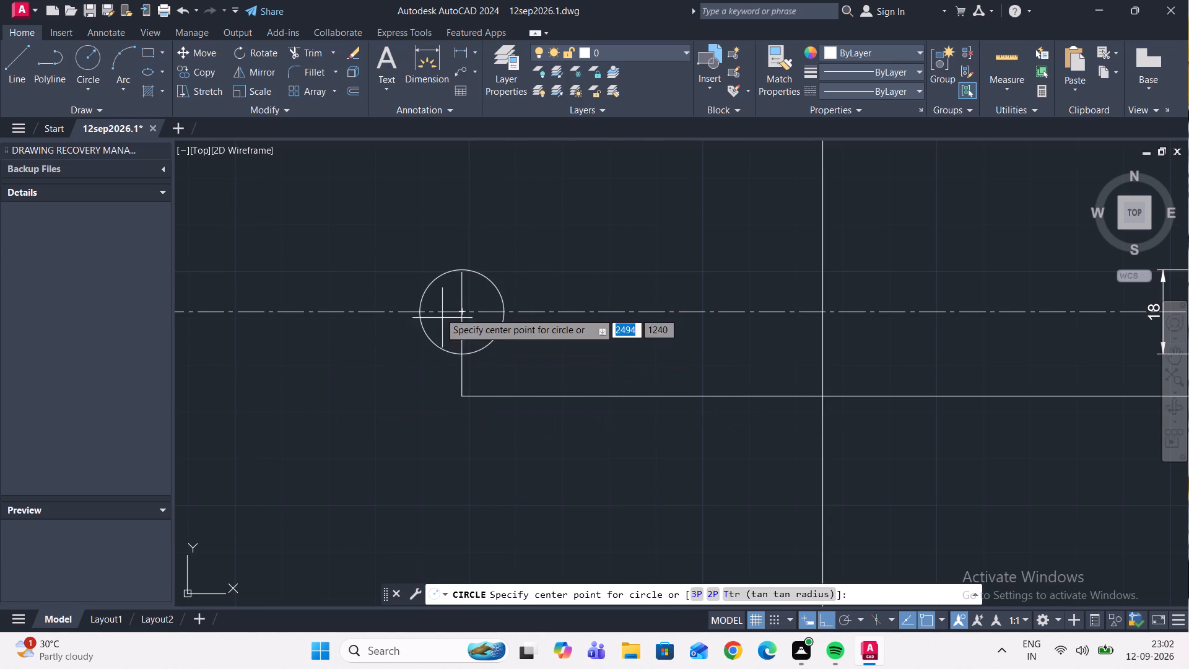
{"action": "left_click", "coordinate": [461, 312]}
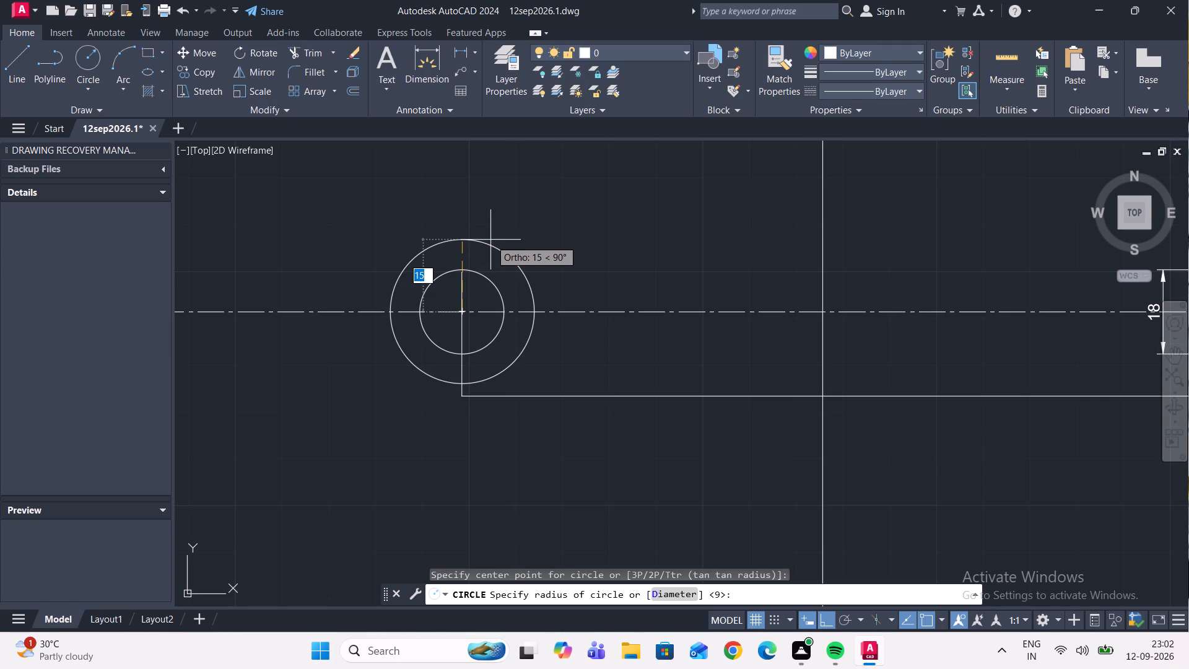
{"action": "type", "text": "18"}
{"action": "key", "text": "Return"}
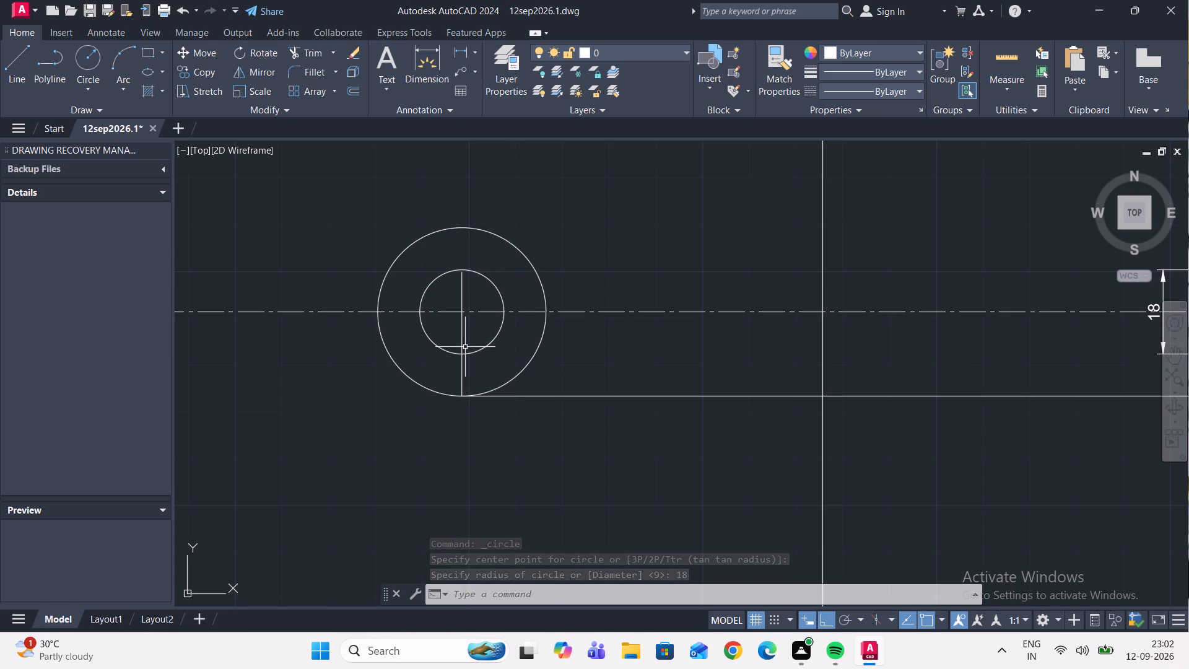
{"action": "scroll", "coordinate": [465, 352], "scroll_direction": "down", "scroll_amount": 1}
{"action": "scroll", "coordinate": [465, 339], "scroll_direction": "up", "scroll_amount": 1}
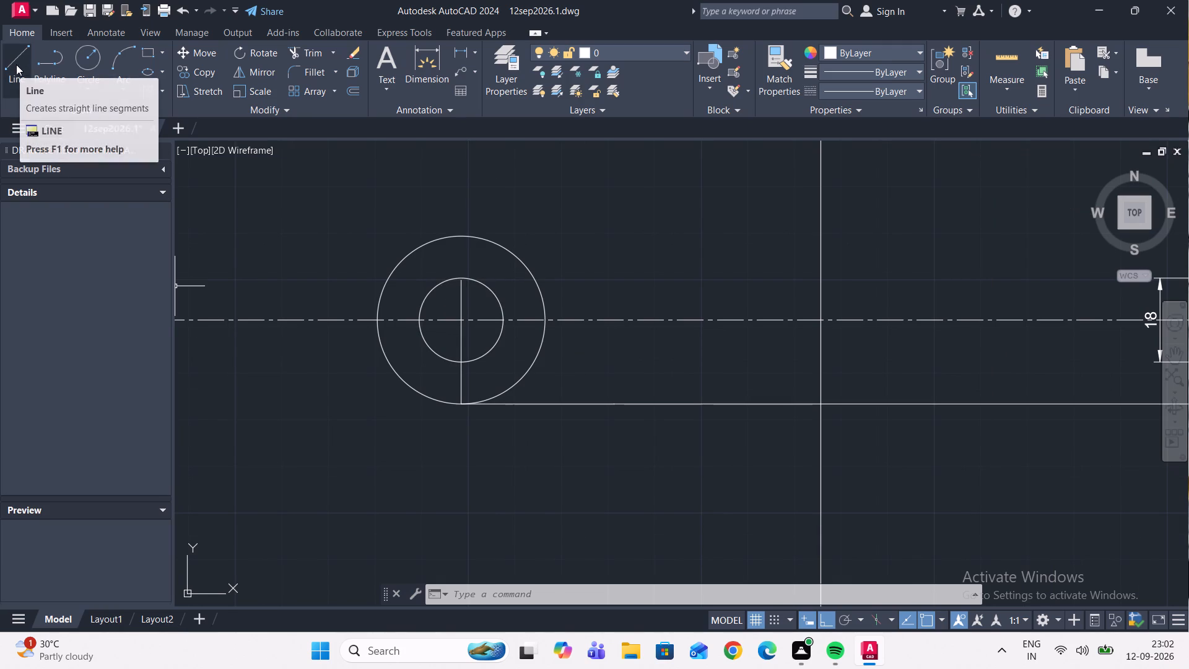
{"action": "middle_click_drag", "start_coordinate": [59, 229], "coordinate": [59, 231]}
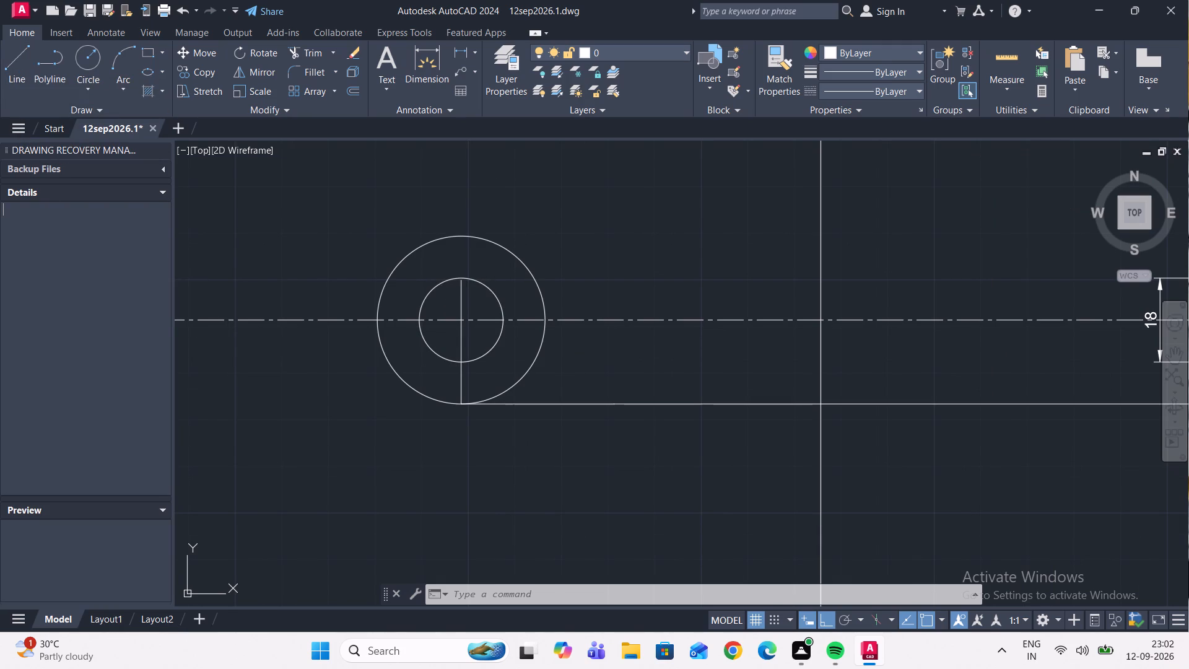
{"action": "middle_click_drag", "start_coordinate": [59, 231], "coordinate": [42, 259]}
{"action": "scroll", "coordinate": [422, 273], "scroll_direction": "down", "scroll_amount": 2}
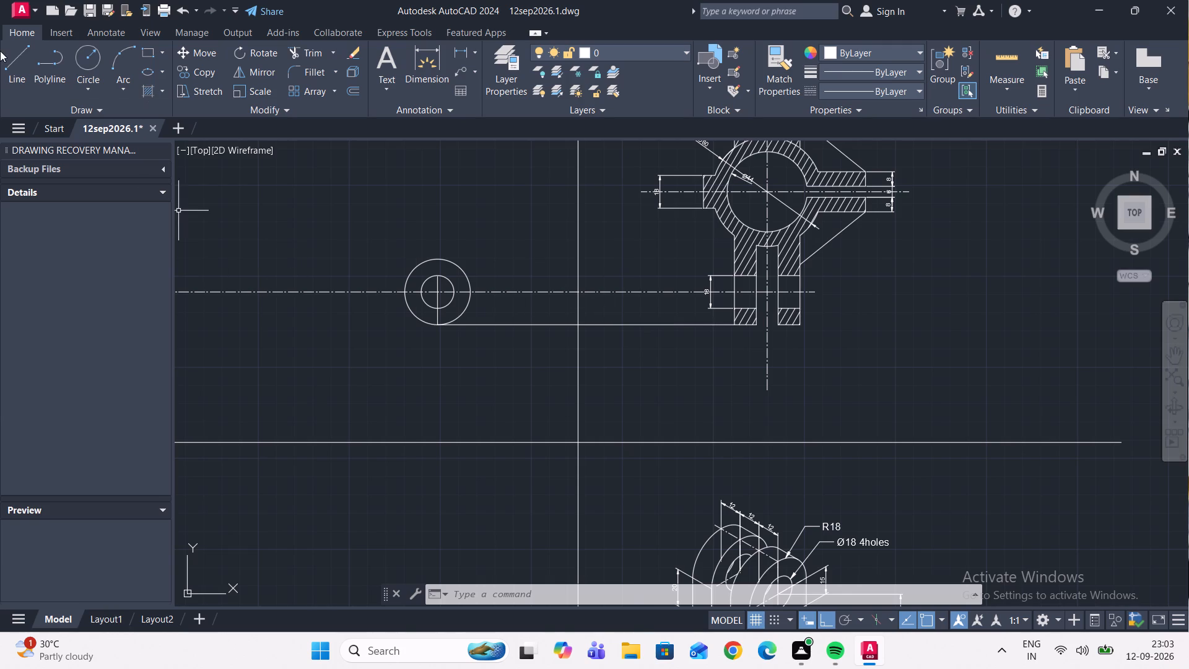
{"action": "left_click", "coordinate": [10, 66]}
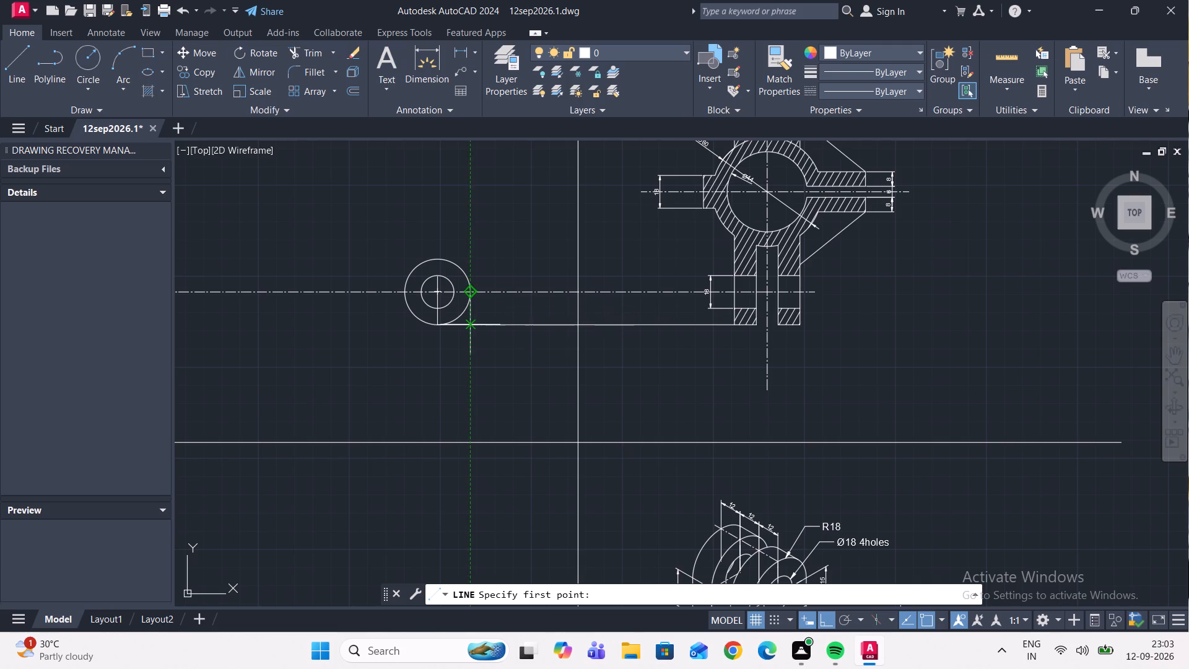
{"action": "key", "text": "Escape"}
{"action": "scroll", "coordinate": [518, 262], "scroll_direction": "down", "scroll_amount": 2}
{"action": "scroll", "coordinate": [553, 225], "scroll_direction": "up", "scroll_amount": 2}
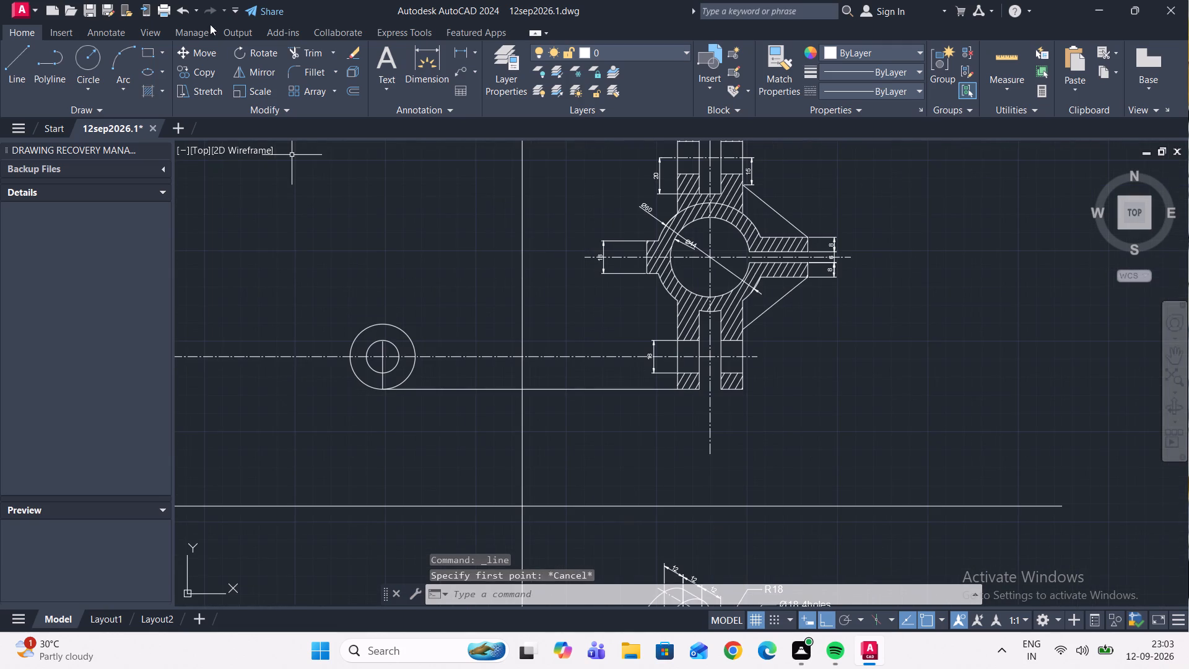
Extend the central ring's horizontal centreline leftward past the middle vertical line to the far-left vertical boundary line.
{"action": "left_click", "coordinate": [317, 55]}
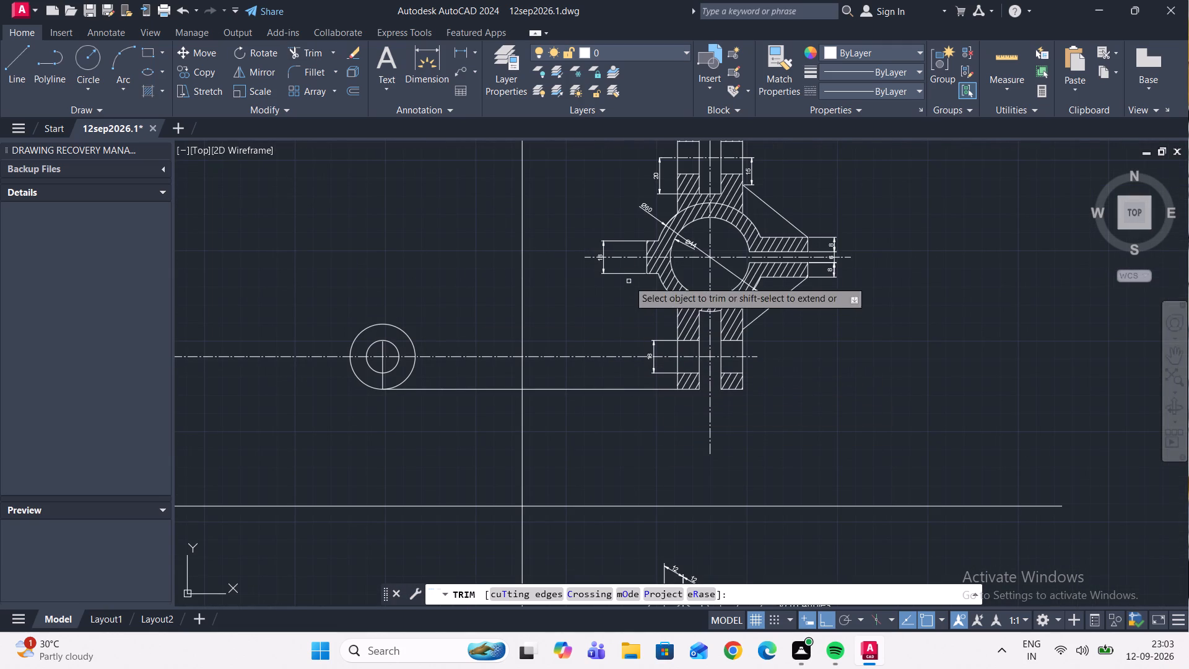
{"action": "left_click", "coordinate": [620, 256], "text": "shift"}
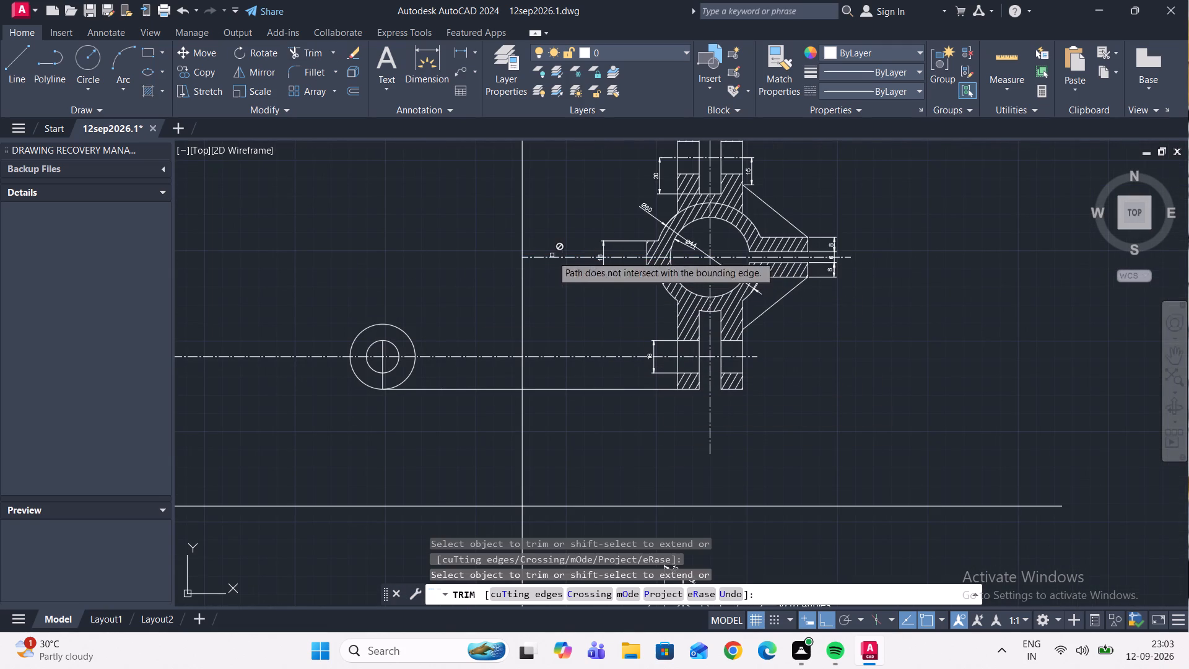
{"action": "scroll", "coordinate": [552, 256], "scroll_direction": "down", "scroll_amount": 2, "text": "shift"}
{"action": "left_click", "coordinate": [554, 257], "text": "shift"}
{"action": "scroll", "coordinate": [444, 242], "scroll_direction": "up", "scroll_amount": 1}
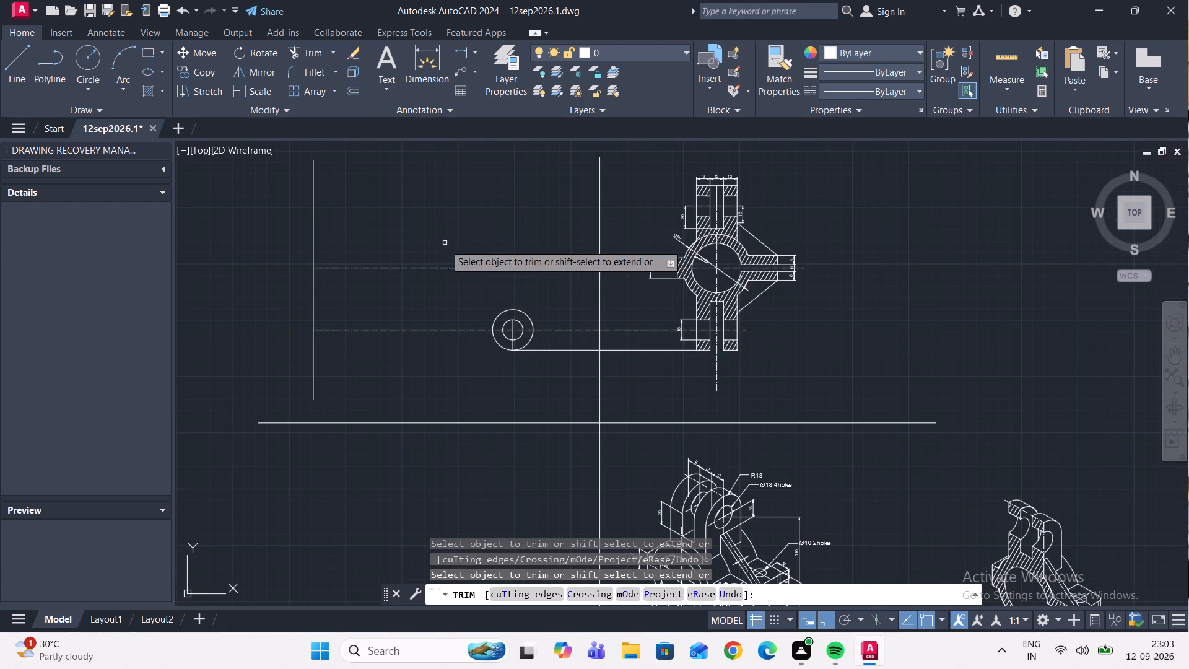
Draw a vertical line from the top of the lower hole circle upward to just past the central ring's horizontal centreline.
{"action": "key", "text": "Escape"}
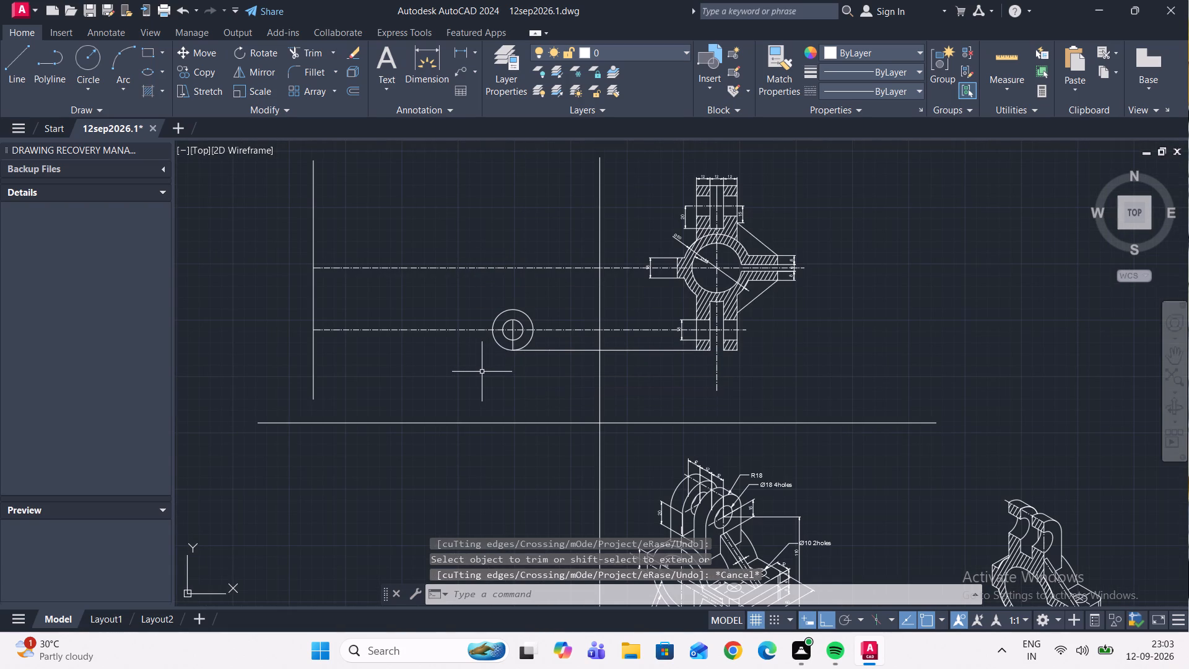
{"action": "scroll", "coordinate": [506, 365], "scroll_direction": "up", "scroll_amount": 2}
{"action": "scroll", "coordinate": [515, 359], "scroll_direction": "down", "scroll_amount": 1}
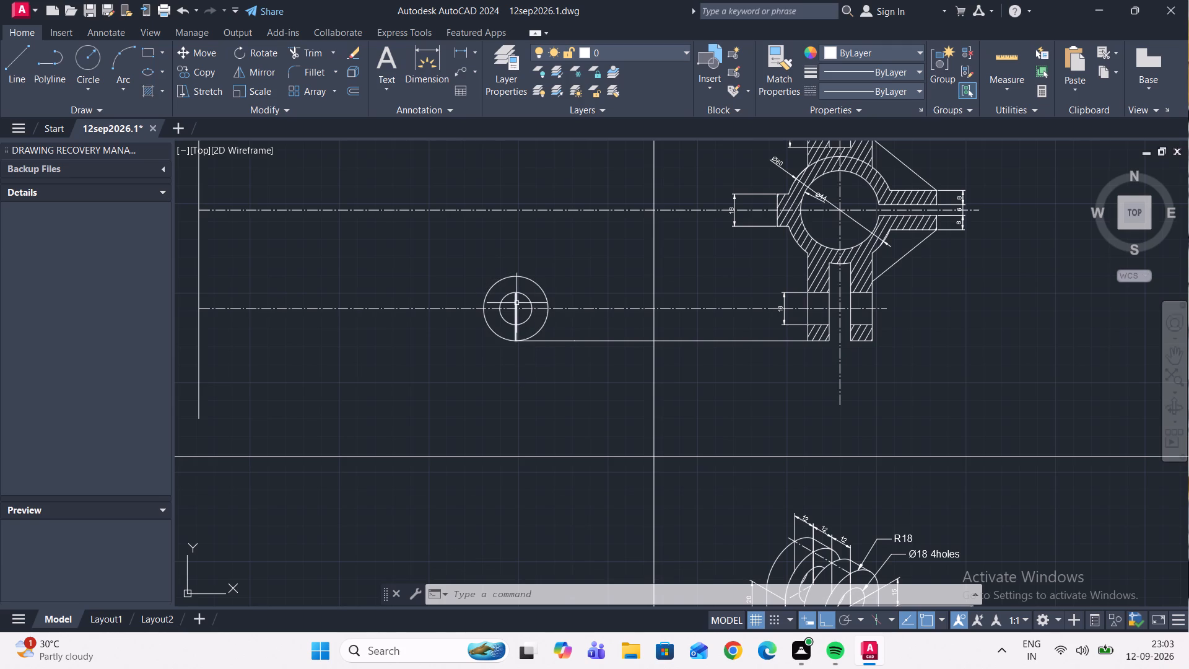
{"action": "middle_click_drag", "start_coordinate": [516, 306], "coordinate": [514, 353]}
{"action": "scroll", "coordinate": [513, 354], "scroll_direction": "up", "scroll_amount": 1}
{"action": "left_click", "coordinate": [21, 59]}
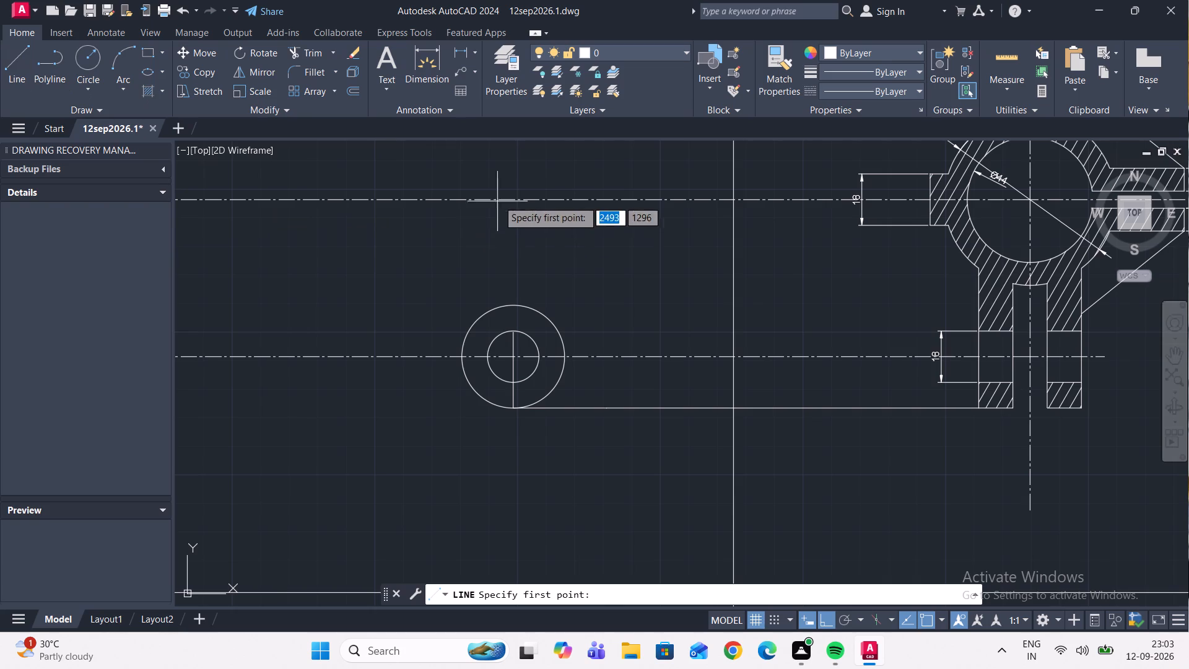
{"action": "left_click_drag", "start_coordinate": [513, 331], "coordinate": [515, 320]}
{"action": "left_click", "coordinate": [508, 174]}
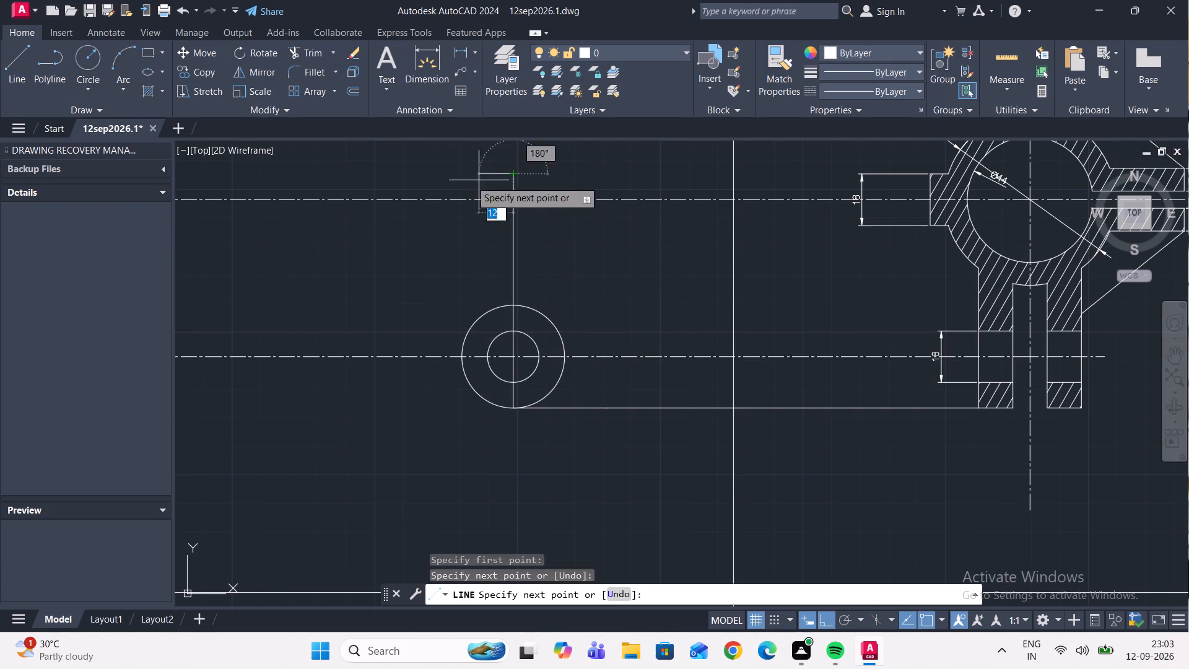
Draw a 30 mm line straight down from where the ring's horizontal centreline crosses the vertical line above the hole circles.
{"action": "left_click", "coordinate": [12, 62]}
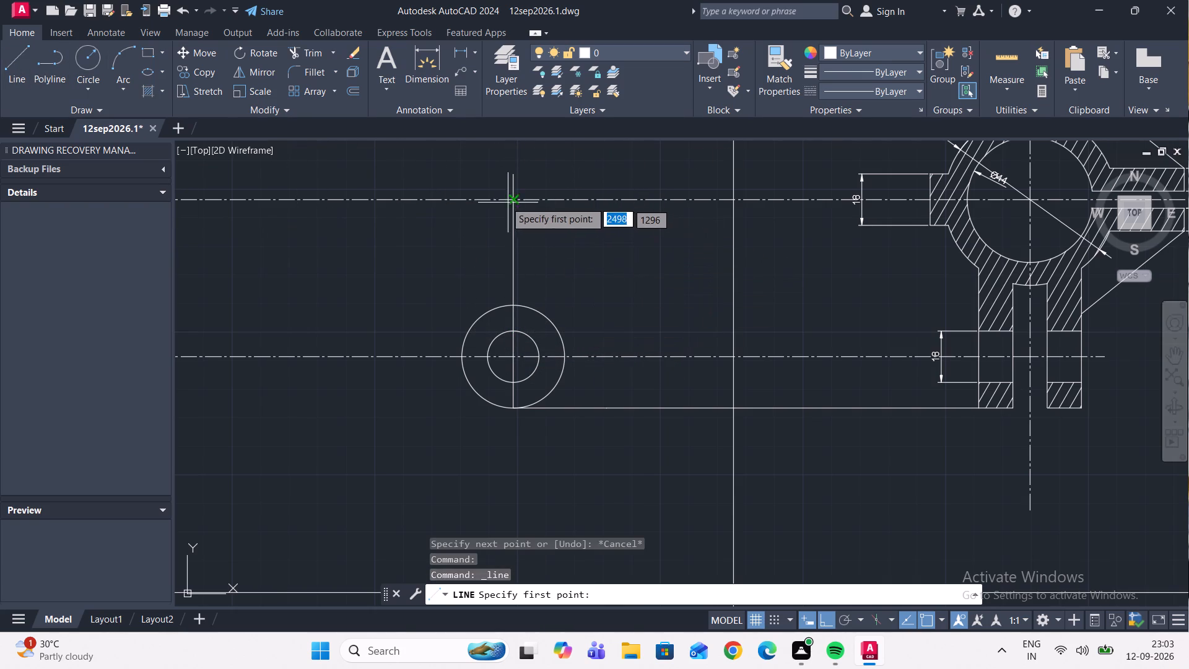
{"action": "left_click", "coordinate": [513, 203]}
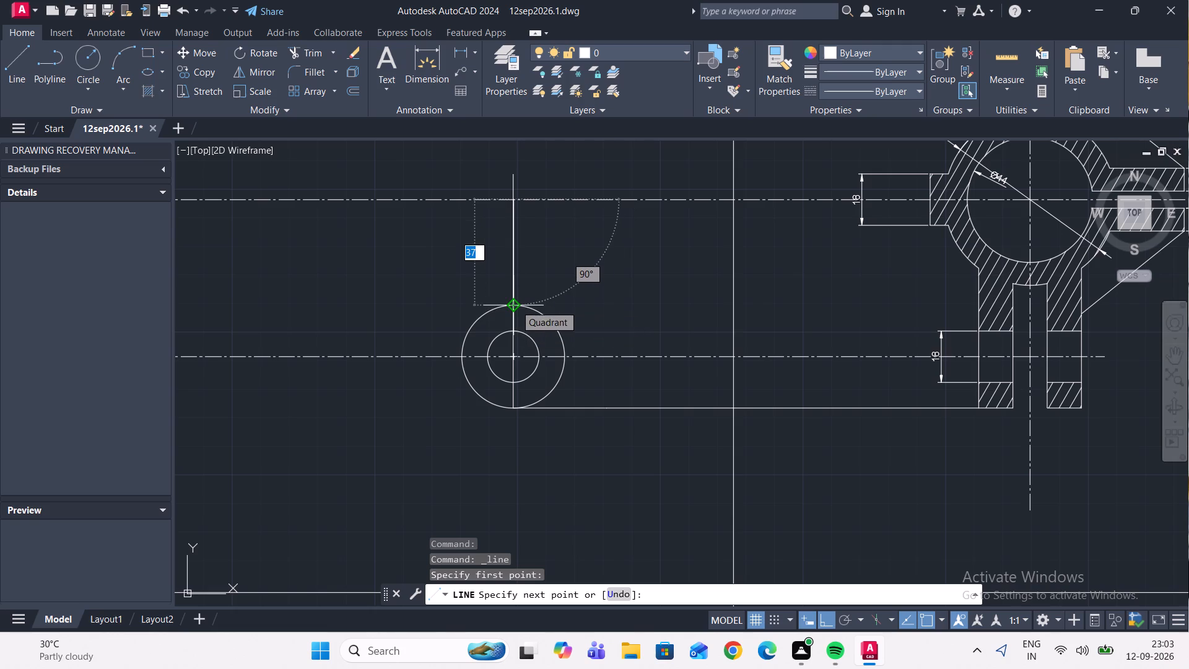
{"action": "scroll", "coordinate": [515, 305], "scroll_direction": "up", "scroll_amount": 2}
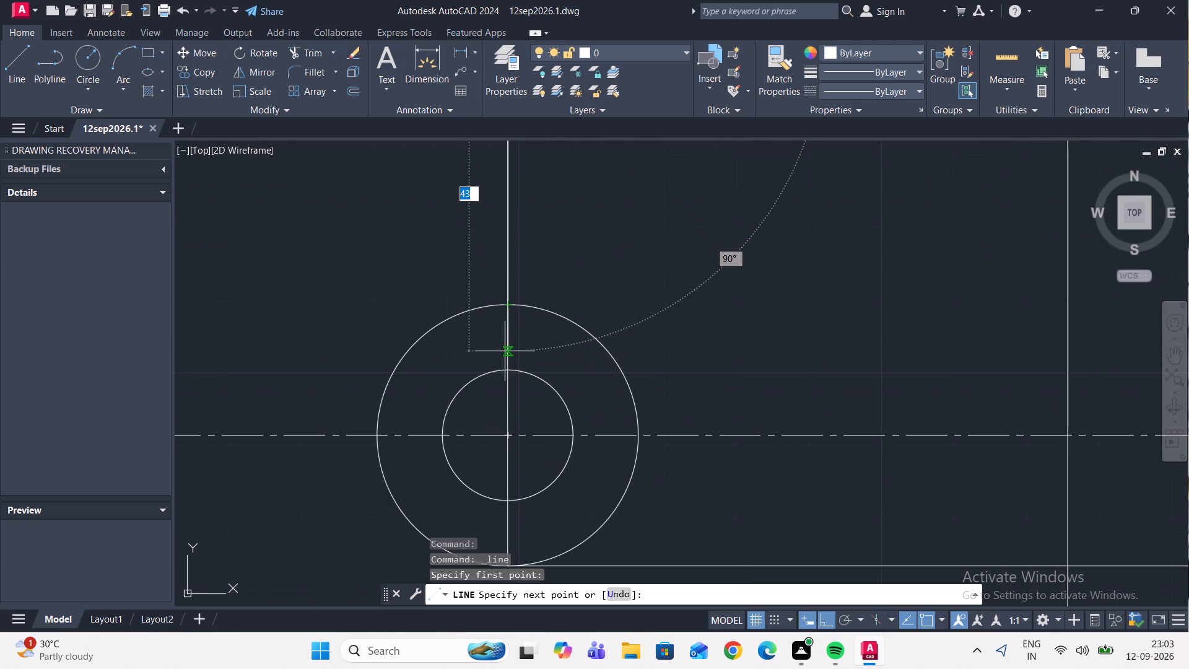
{"action": "type", "text": "60"}
{"action": "key", "text": "Return"}
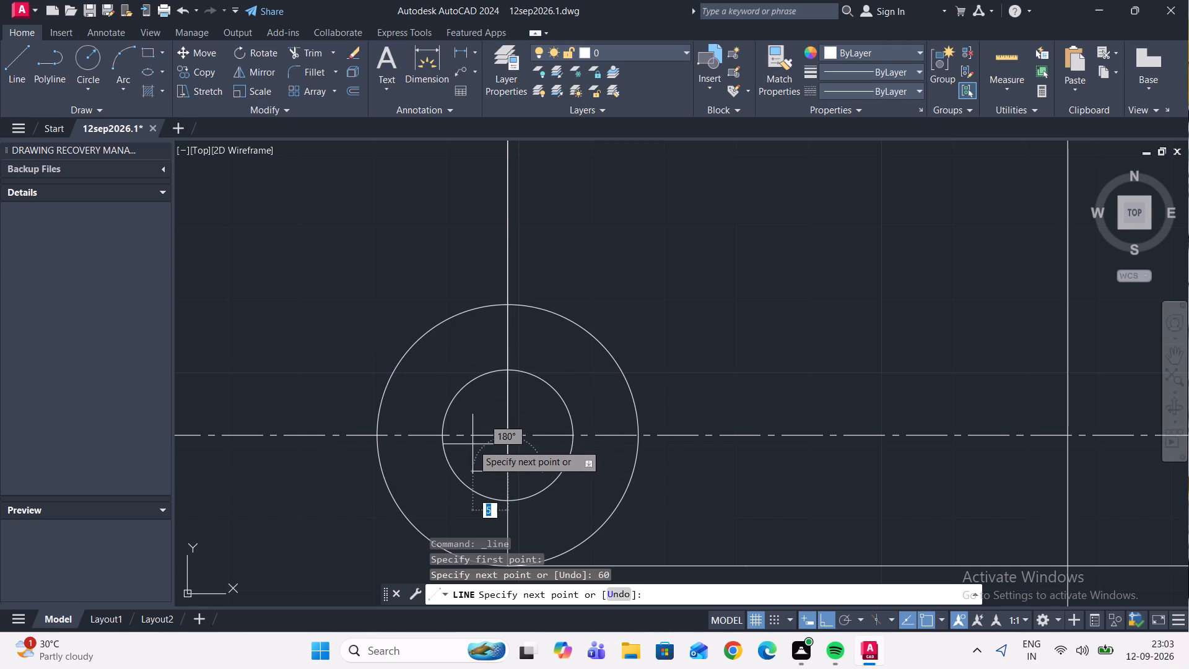
{"action": "key", "text": "ctrl+z"}
{"action": "scroll", "coordinate": [510, 357], "scroll_direction": "down", "scroll_amount": 3}
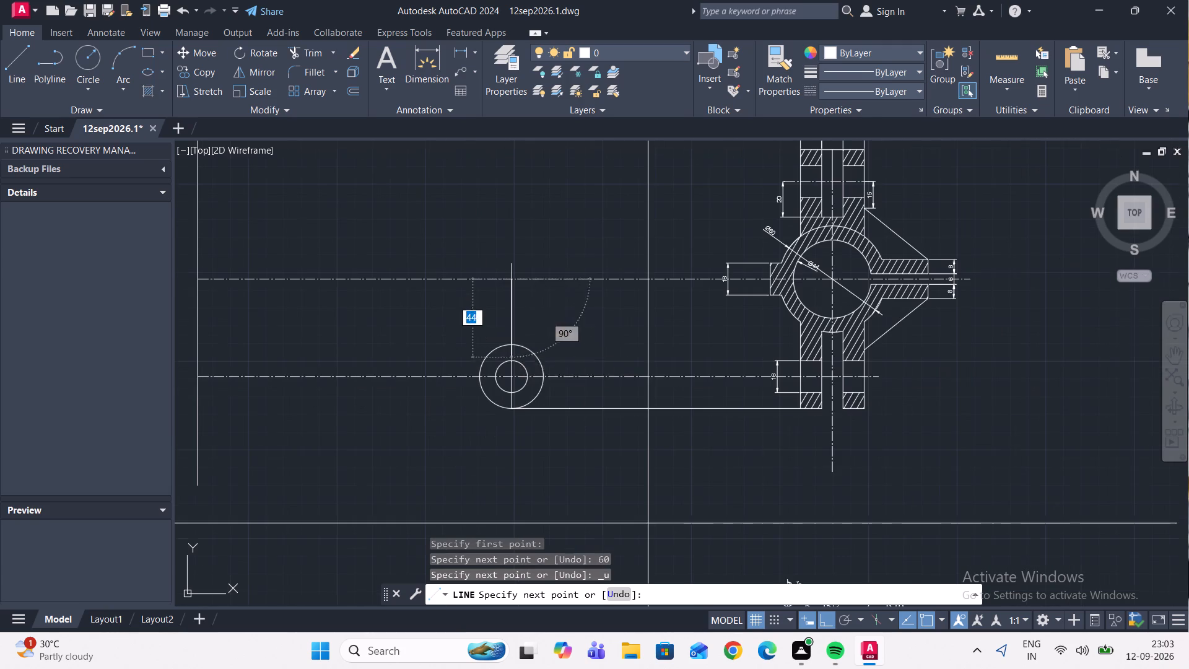
{"action": "scroll", "coordinate": [514, 338], "scroll_direction": "up", "scroll_amount": 1}
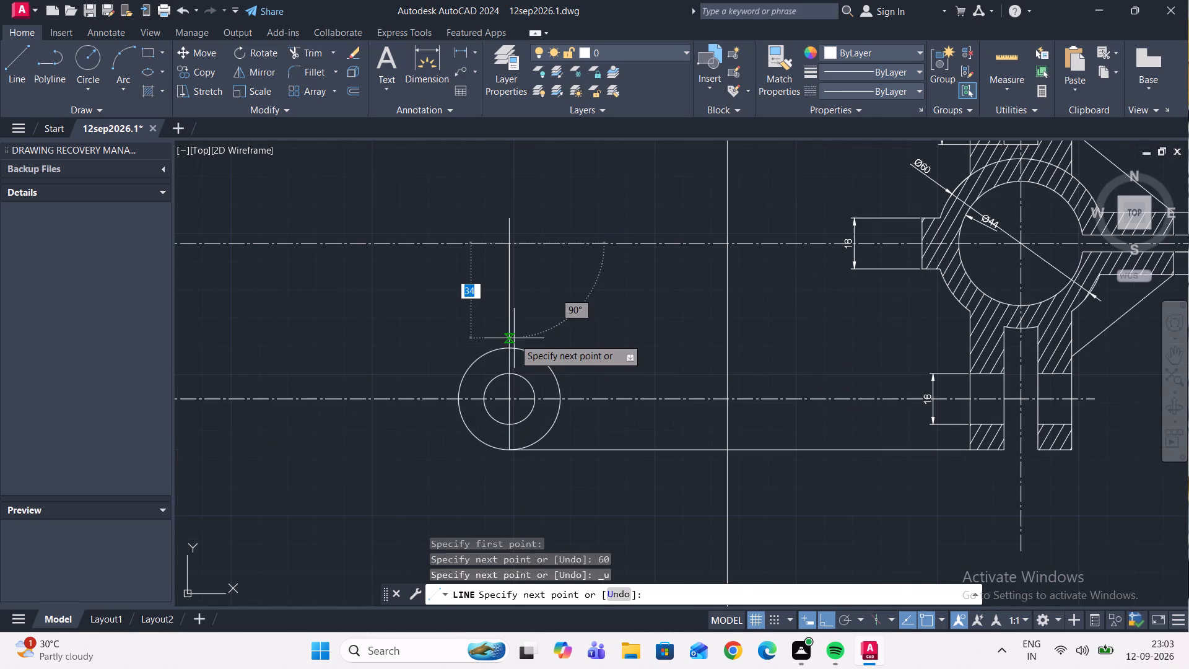
{"action": "type", "text": "30"}
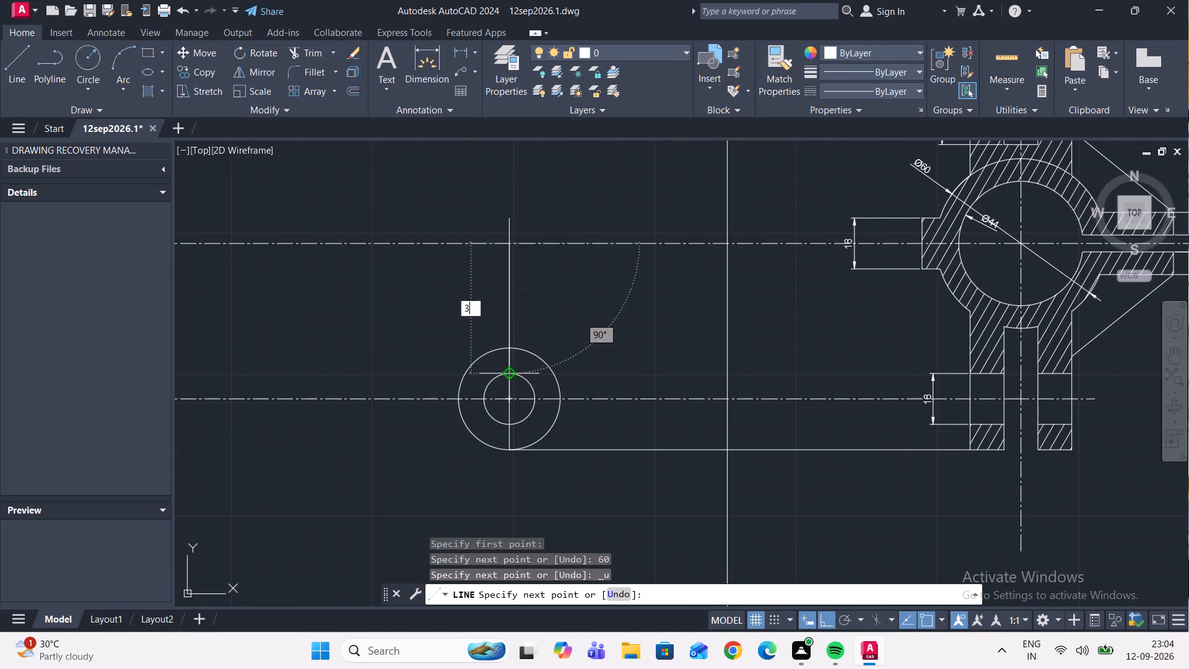
{"action": "key", "text": "Return"}
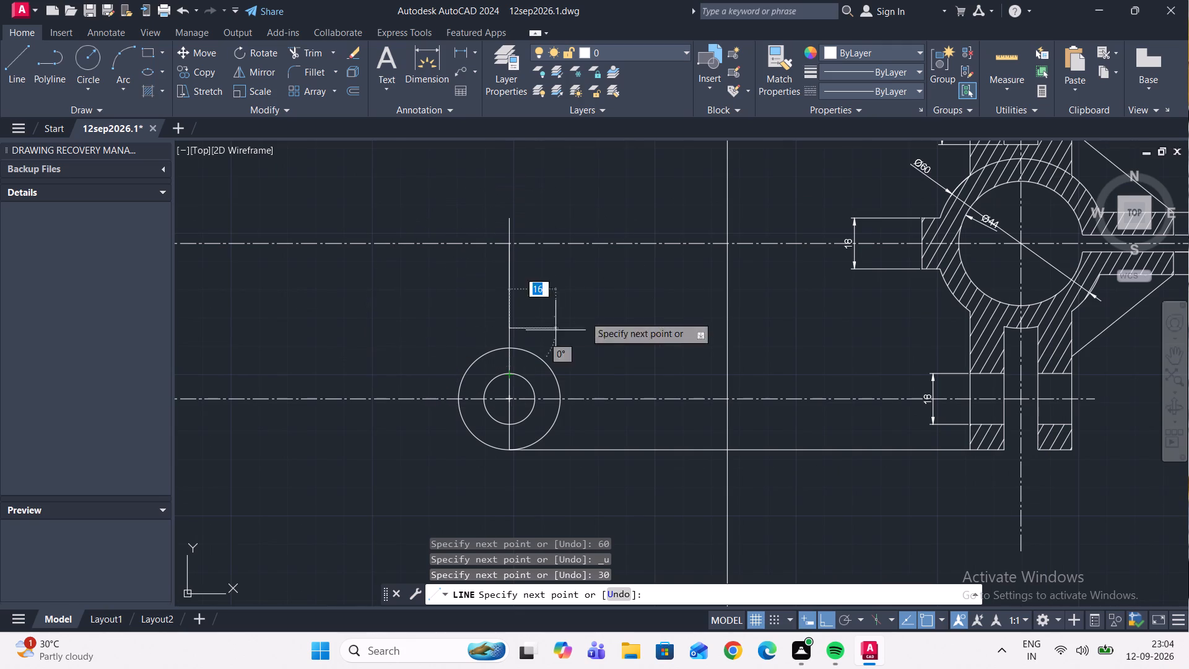
{"action": "scroll", "coordinate": [575, 315], "scroll_direction": "up", "scroll_amount": 1}
{"action": "key", "text": "Escape"}
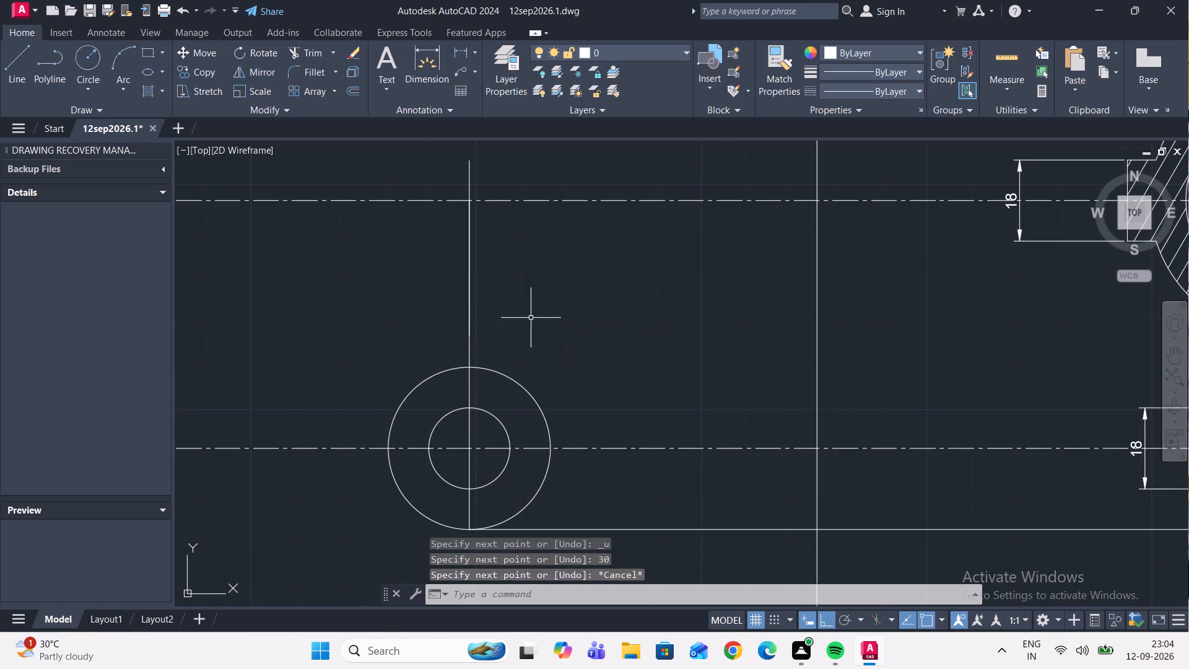
Move the 30 mm vertical line 25 mm leftward along the ring's horizontal centreline.
{"action": "left_click", "coordinate": [470, 306]}
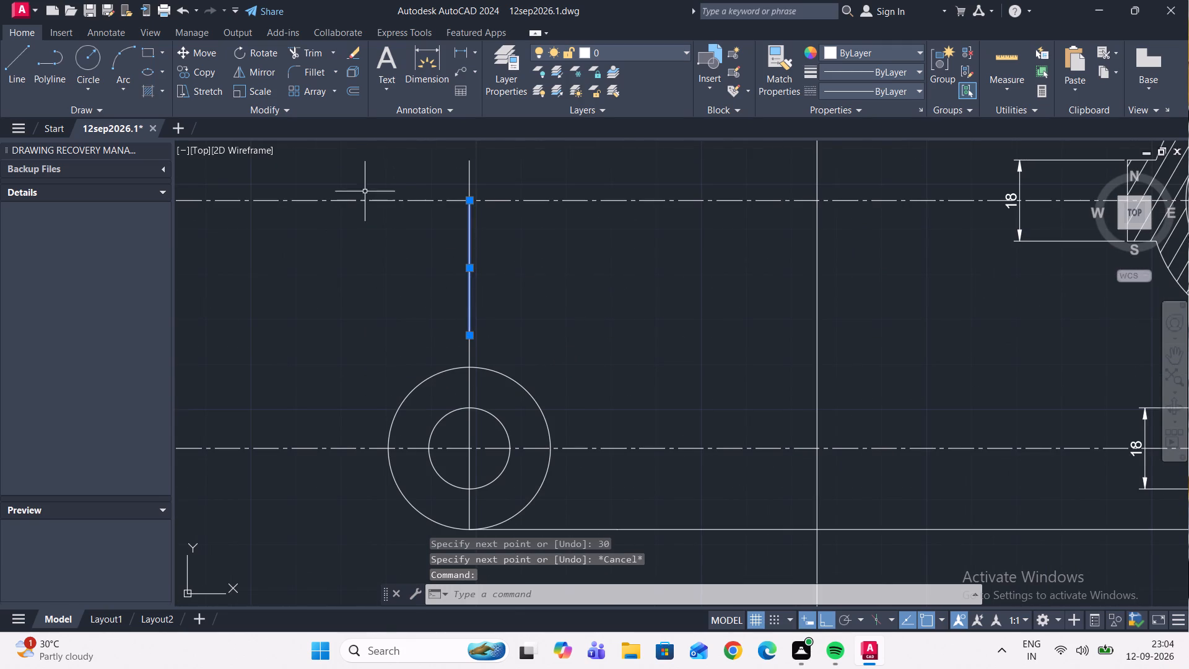
{"action": "left_click", "coordinate": [216, 55]}
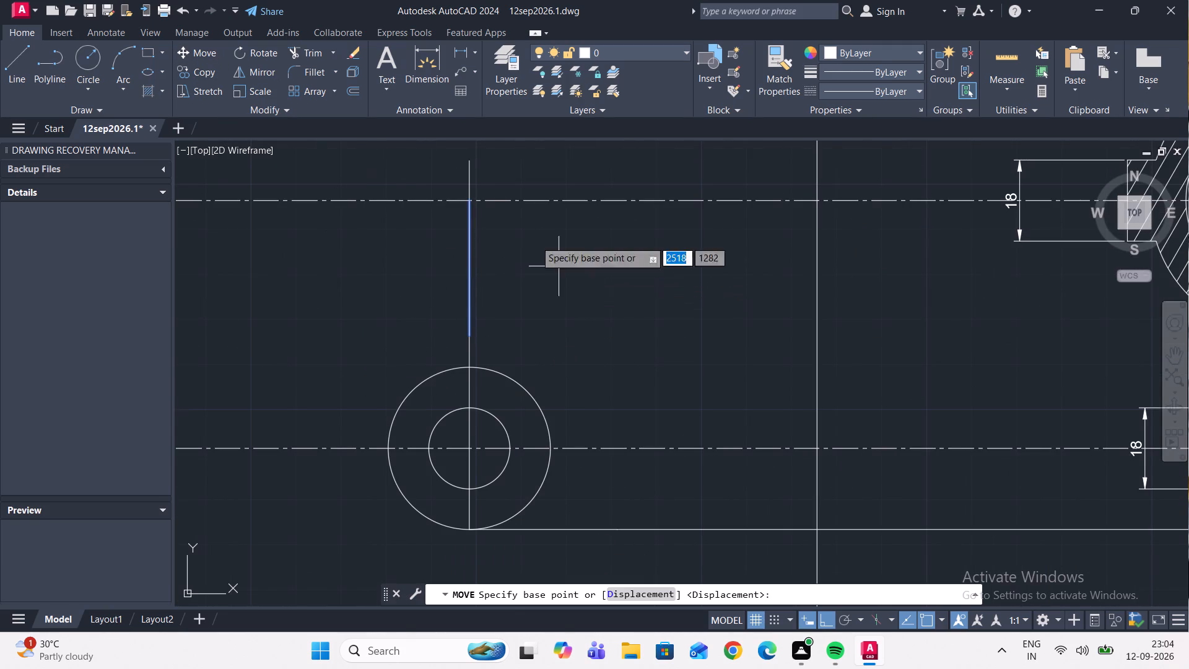
{"action": "left_click", "coordinate": [471, 199]}
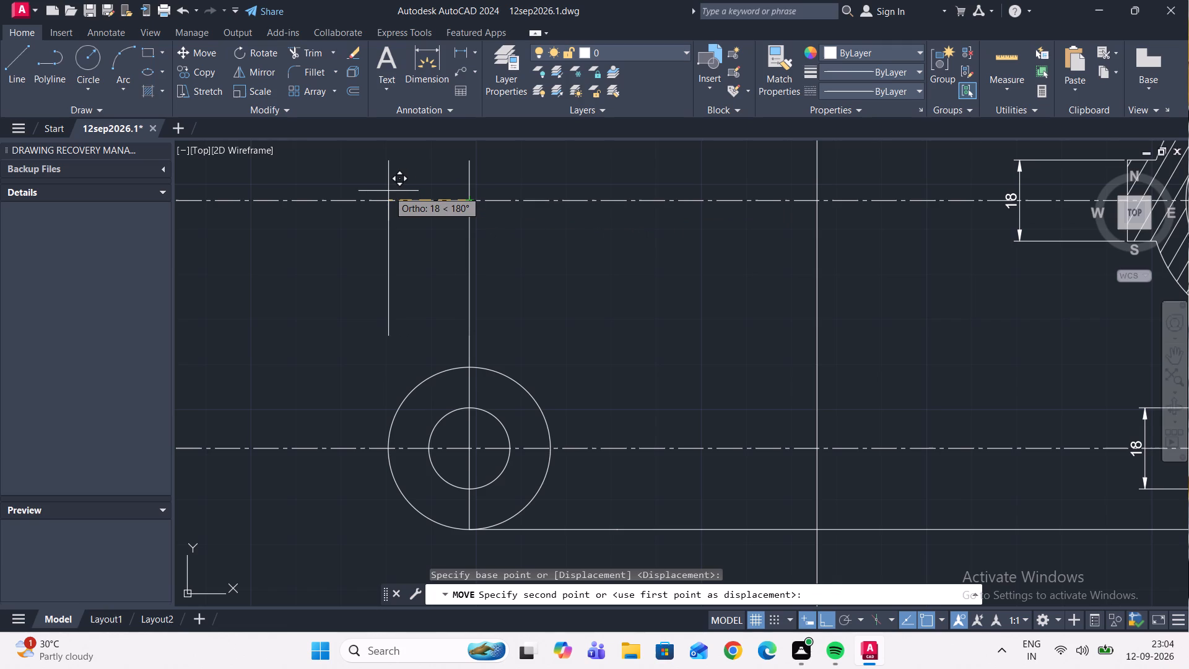
{"action": "type", "text": "25"}
{"action": "key", "text": "Return"}
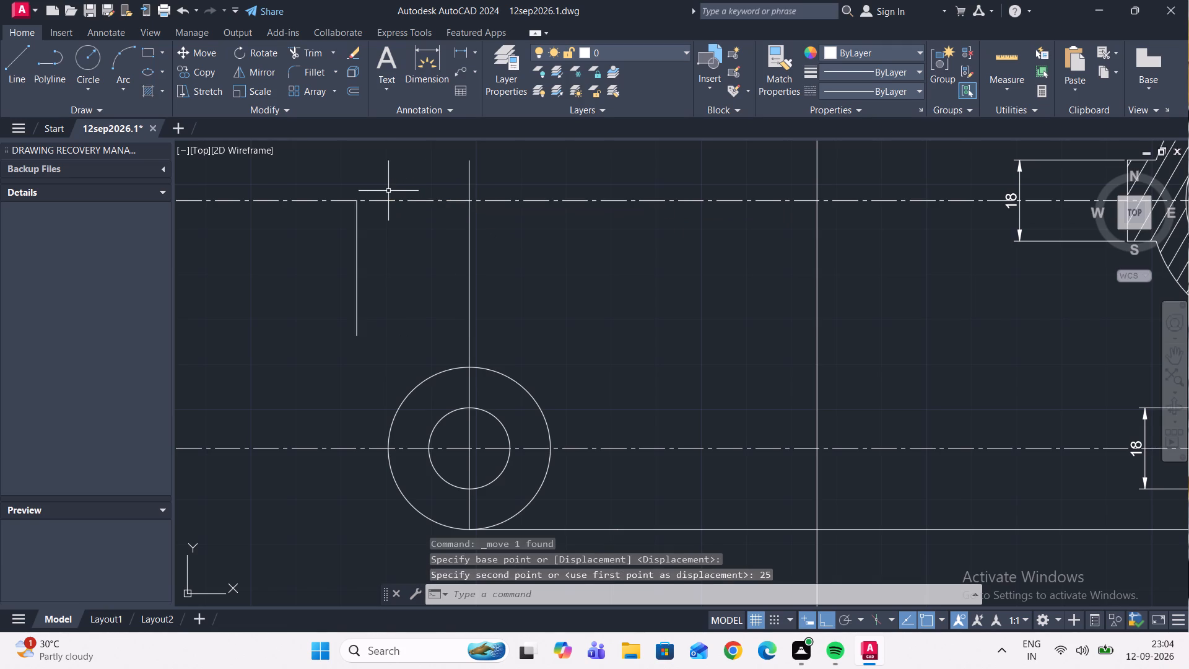
Copy the moved 30 mm vertical line 50 mm rightward, to the other side of the side view's vertical axis.
{"action": "left_click", "coordinate": [364, 275]}
{"action": "left_click", "coordinate": [315, 257]}
{"action": "left_click", "coordinate": [193, 74]}
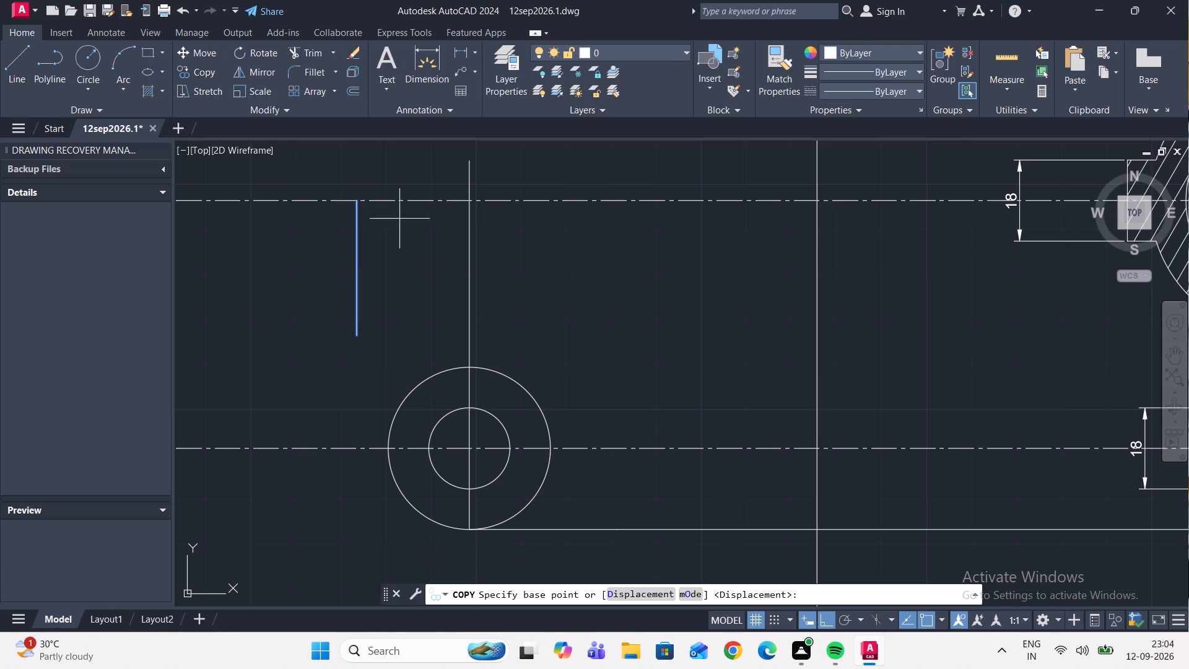
{"action": "left_click", "coordinate": [356, 204]}
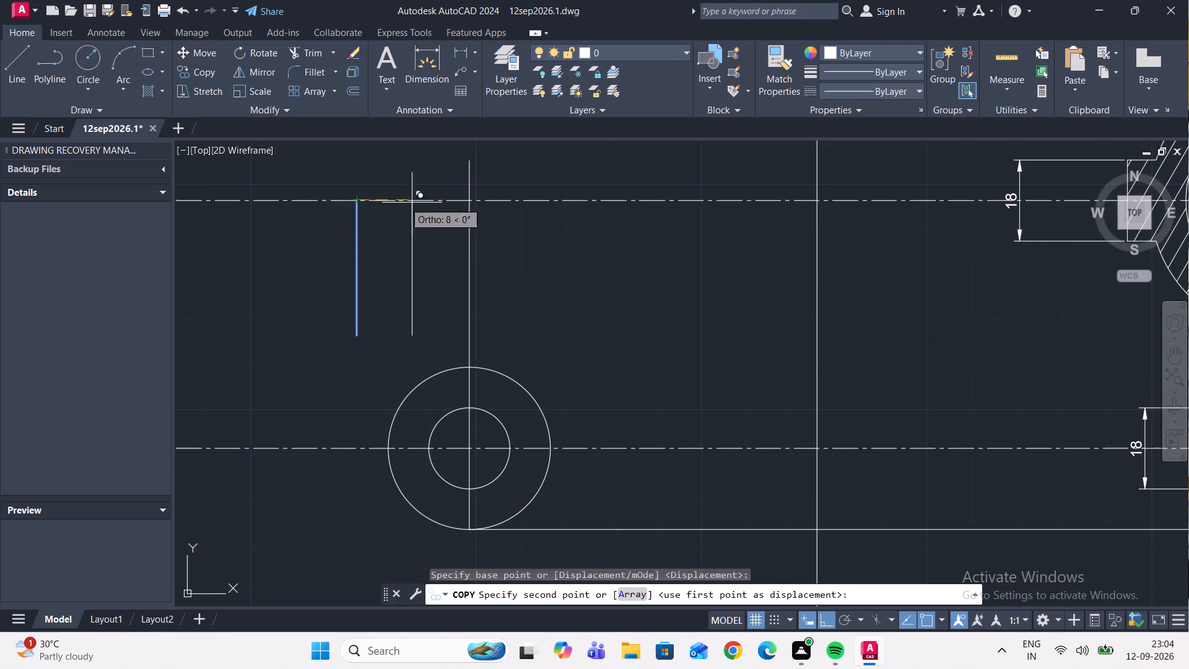
{"action": "type", "text": "50"}
{"action": "key", "text": "Return"}
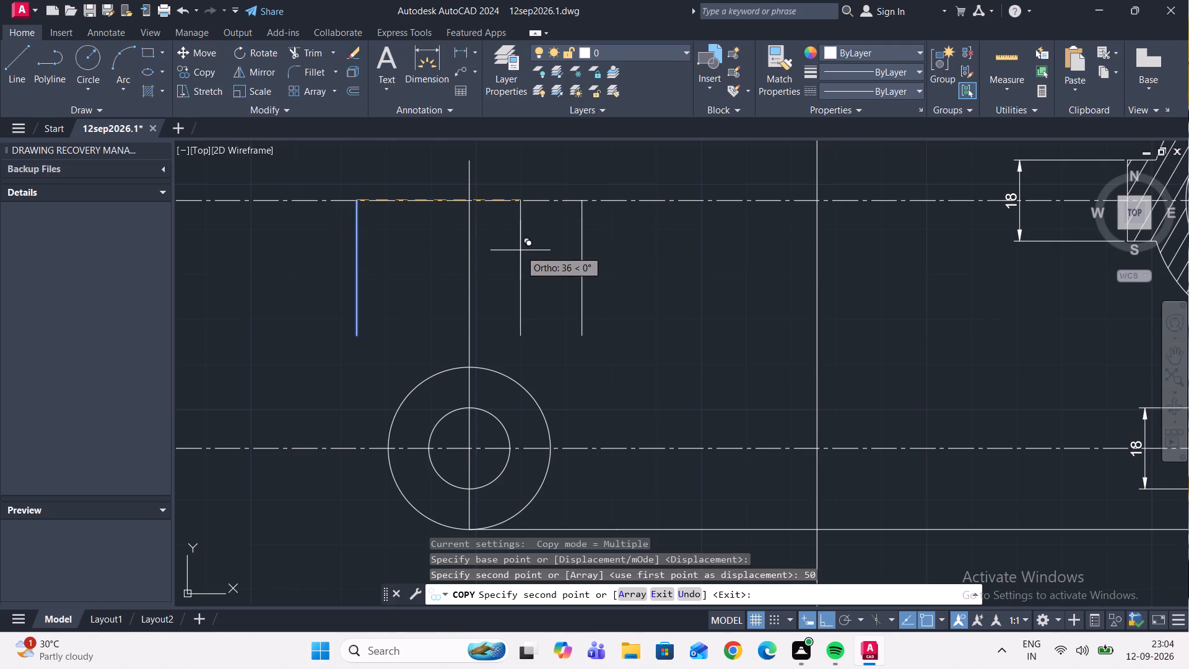
{"action": "key", "text": "Escape"}
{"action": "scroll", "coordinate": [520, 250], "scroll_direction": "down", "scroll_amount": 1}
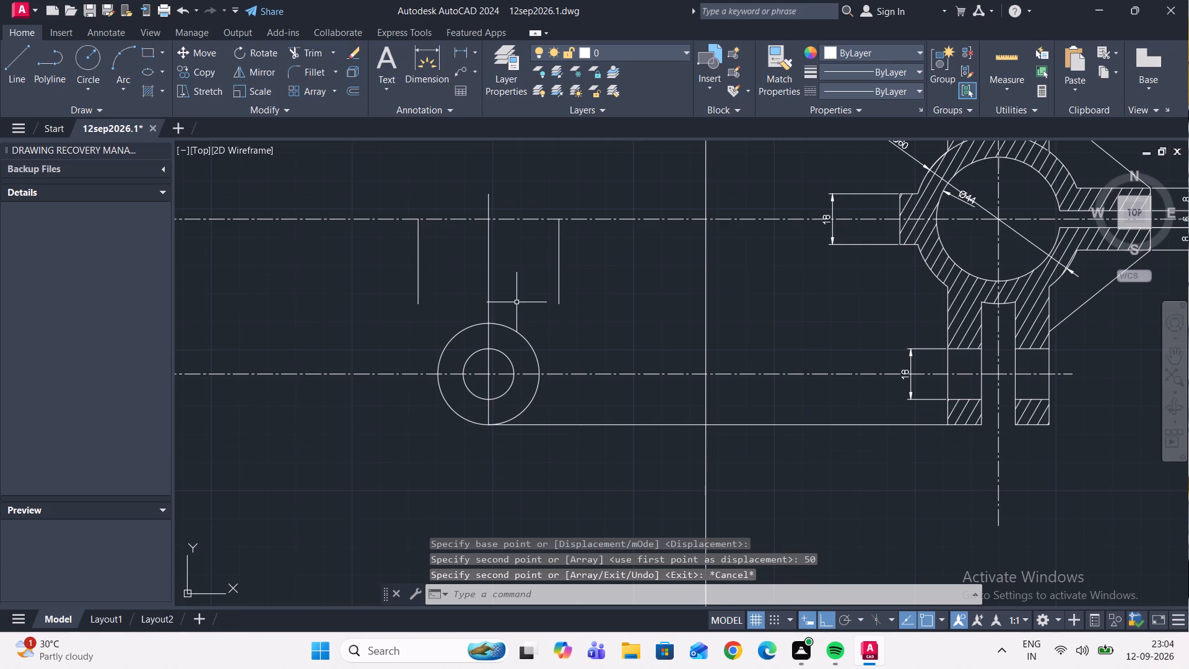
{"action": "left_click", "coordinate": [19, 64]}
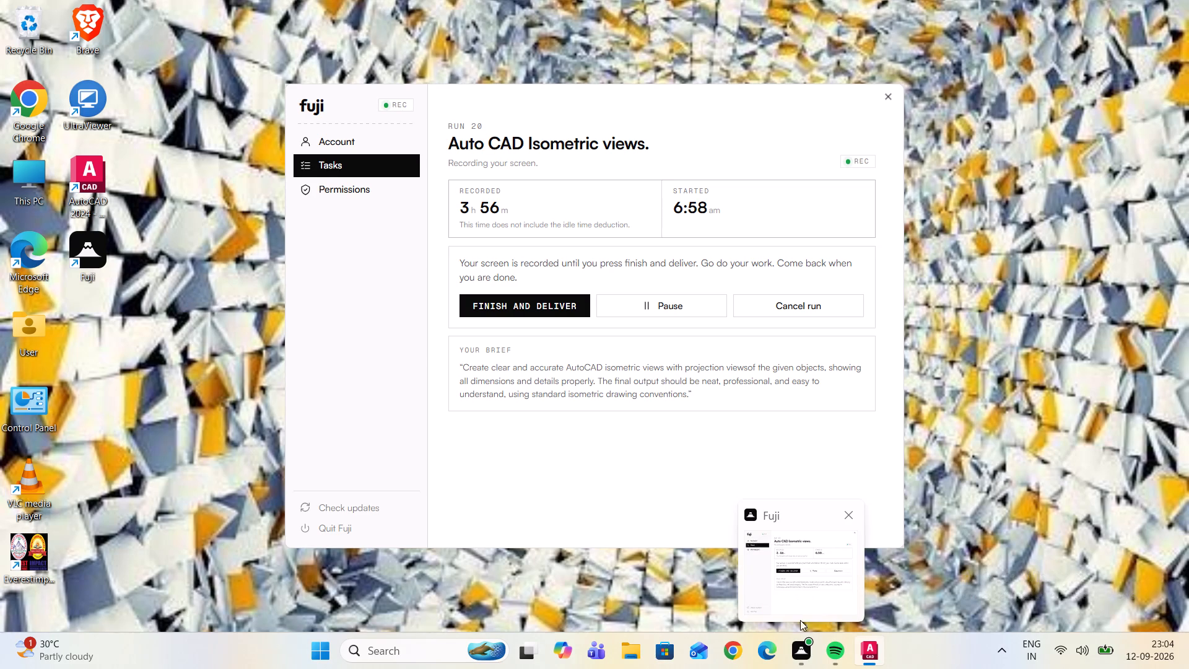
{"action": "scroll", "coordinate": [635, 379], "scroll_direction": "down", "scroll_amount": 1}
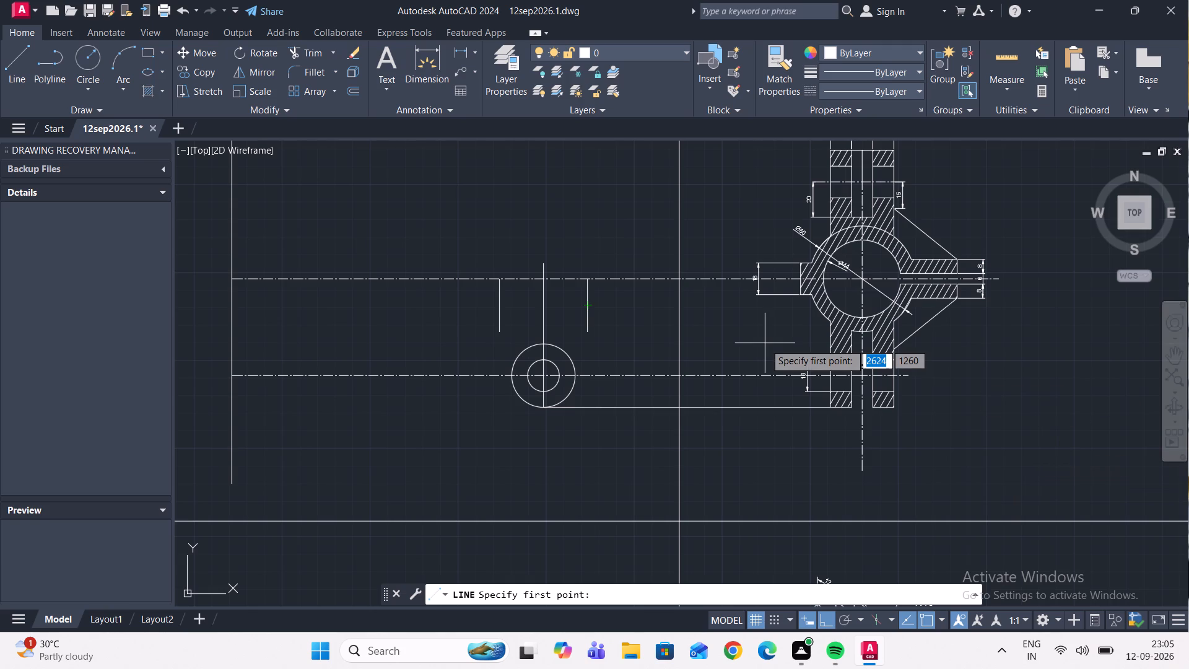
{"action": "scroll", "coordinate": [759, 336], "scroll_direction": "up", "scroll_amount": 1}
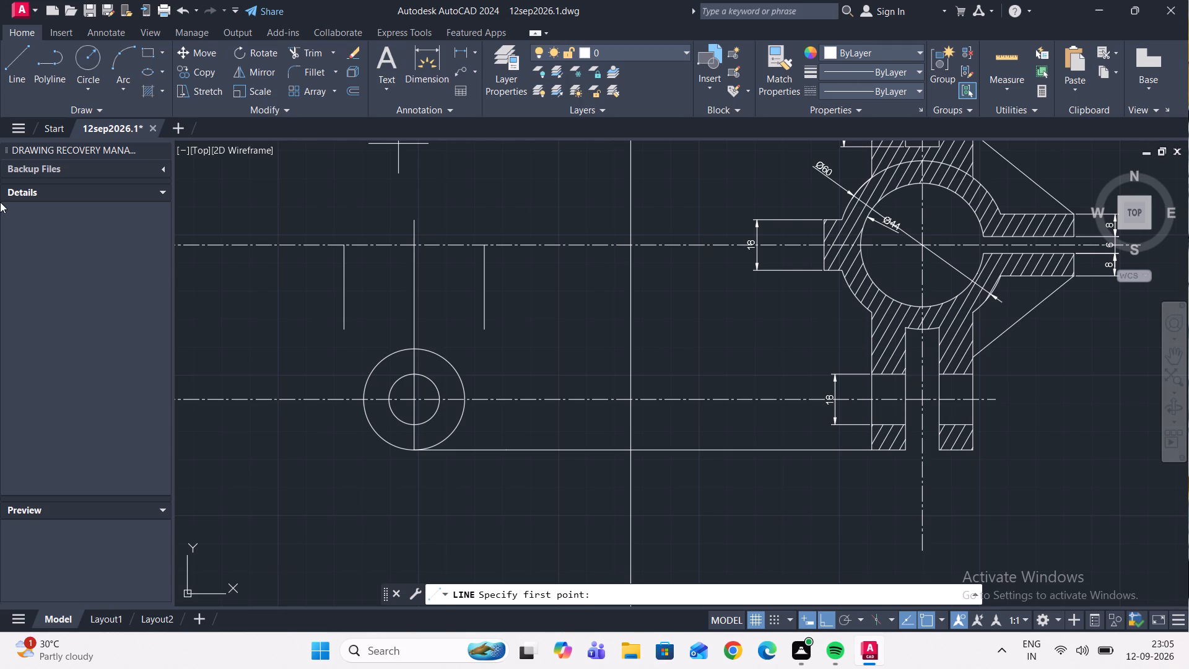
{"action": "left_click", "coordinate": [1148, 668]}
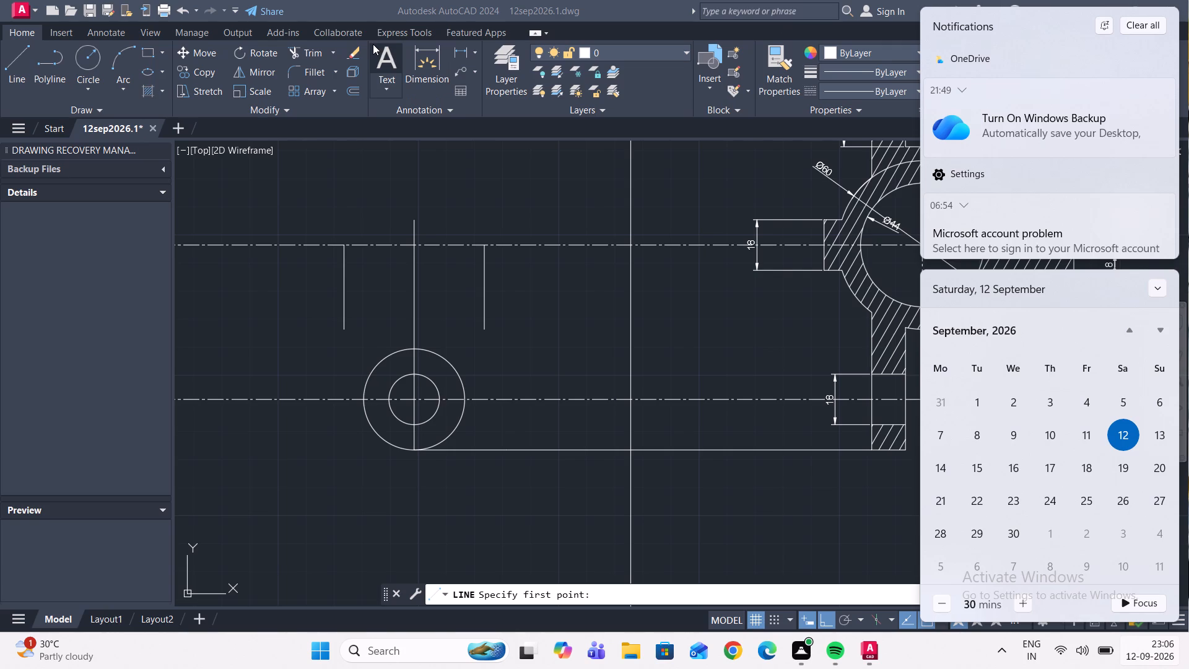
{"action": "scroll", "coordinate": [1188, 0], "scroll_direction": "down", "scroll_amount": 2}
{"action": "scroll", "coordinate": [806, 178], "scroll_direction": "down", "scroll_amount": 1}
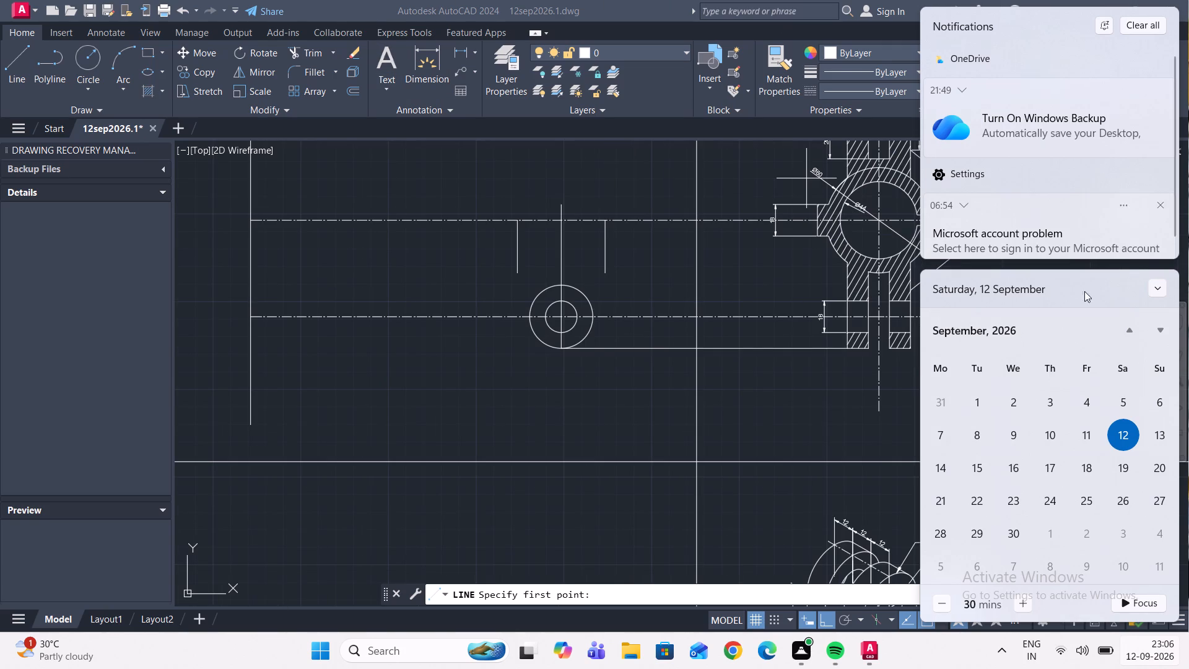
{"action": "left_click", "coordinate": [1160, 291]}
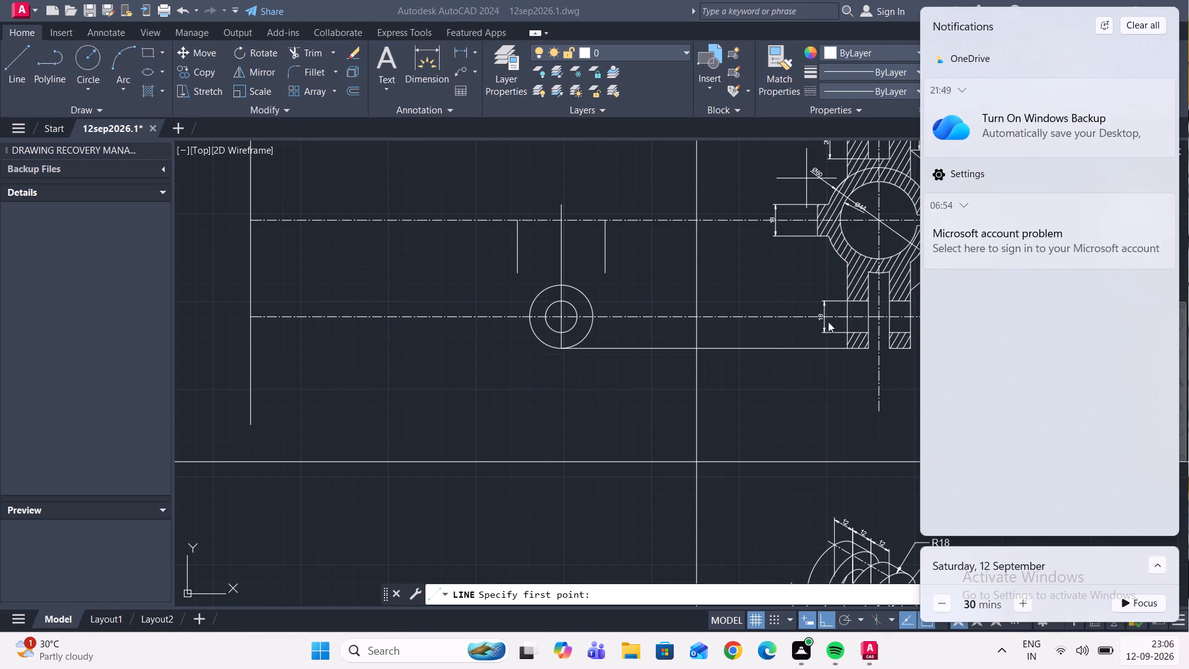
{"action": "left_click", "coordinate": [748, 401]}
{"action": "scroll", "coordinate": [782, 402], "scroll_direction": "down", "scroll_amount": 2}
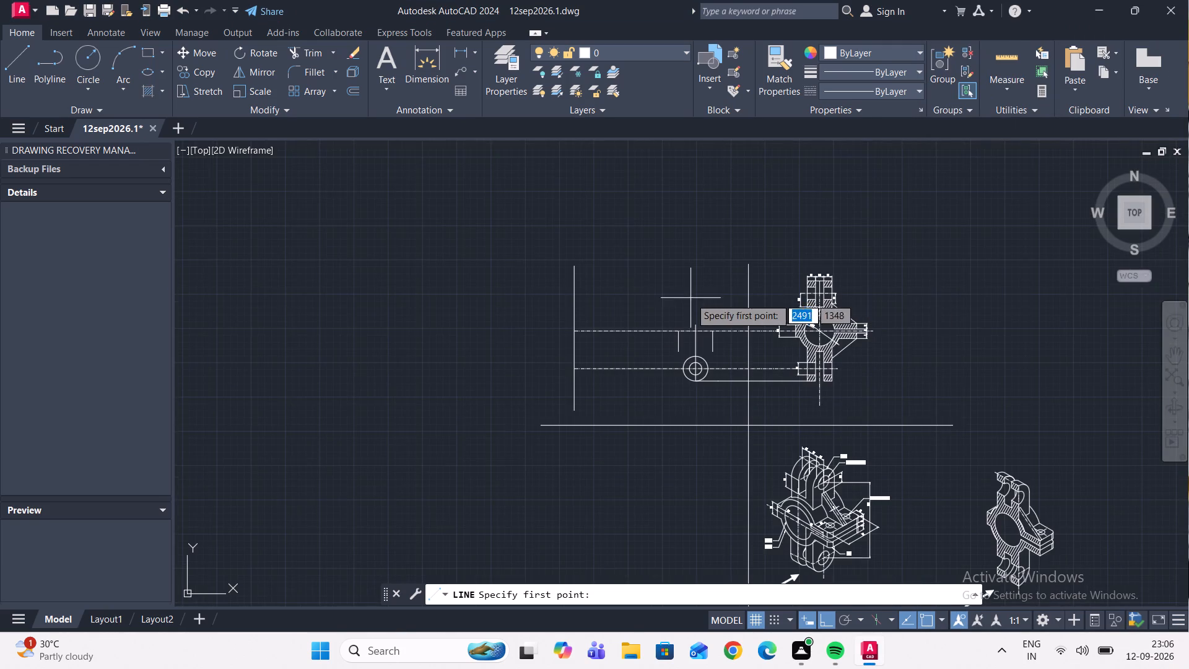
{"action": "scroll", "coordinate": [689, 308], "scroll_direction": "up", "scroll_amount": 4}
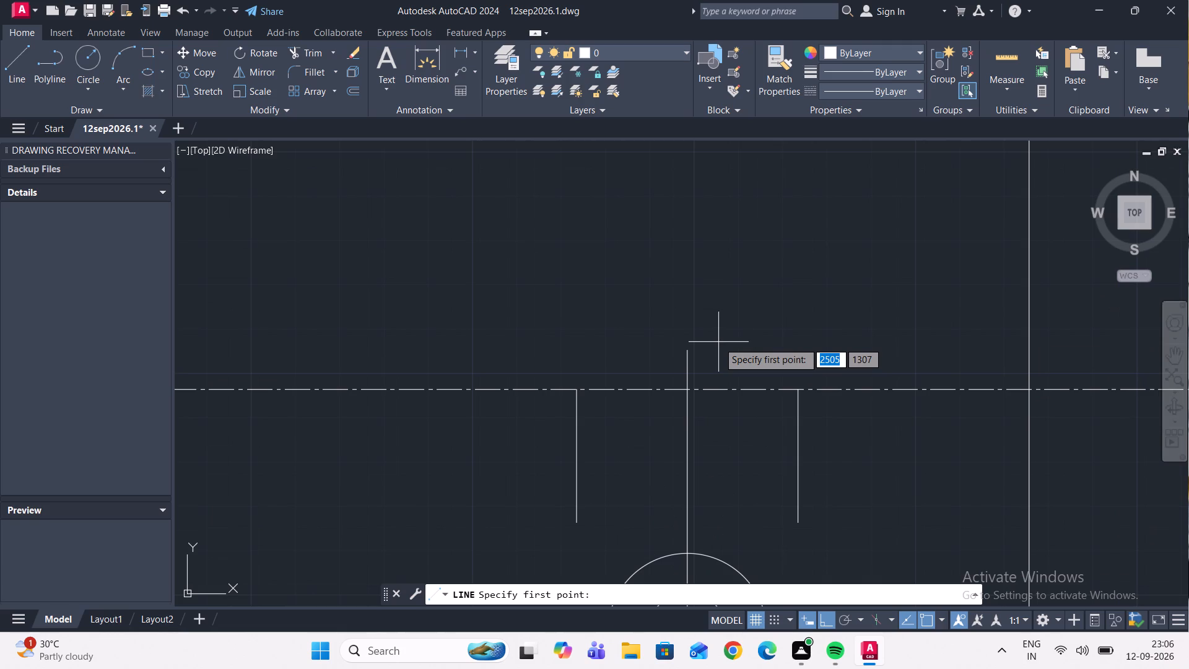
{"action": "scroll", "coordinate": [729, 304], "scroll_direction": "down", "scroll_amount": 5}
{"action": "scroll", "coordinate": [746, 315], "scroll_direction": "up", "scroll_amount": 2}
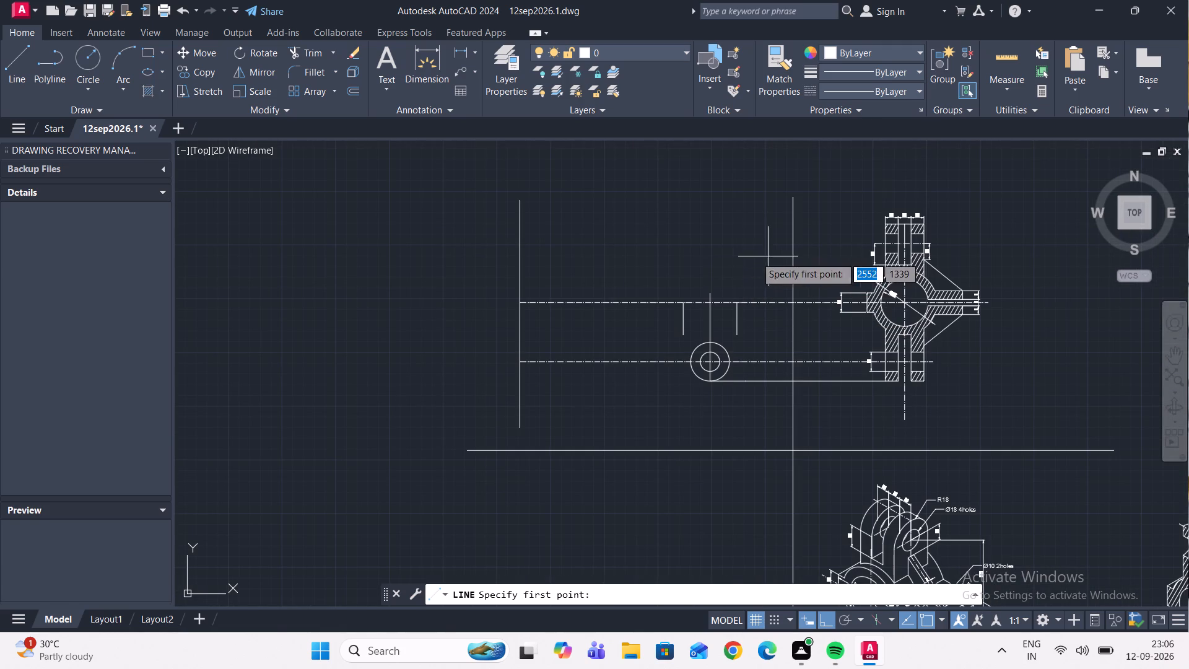
Draw a 30 mm vertical line upward from the top end of the left 30 mm line on the ring's horizontal centreline.
{"action": "left_click", "coordinate": [10, 69]}
{"action": "scroll", "coordinate": [690, 358], "scroll_direction": "up", "scroll_amount": 4}
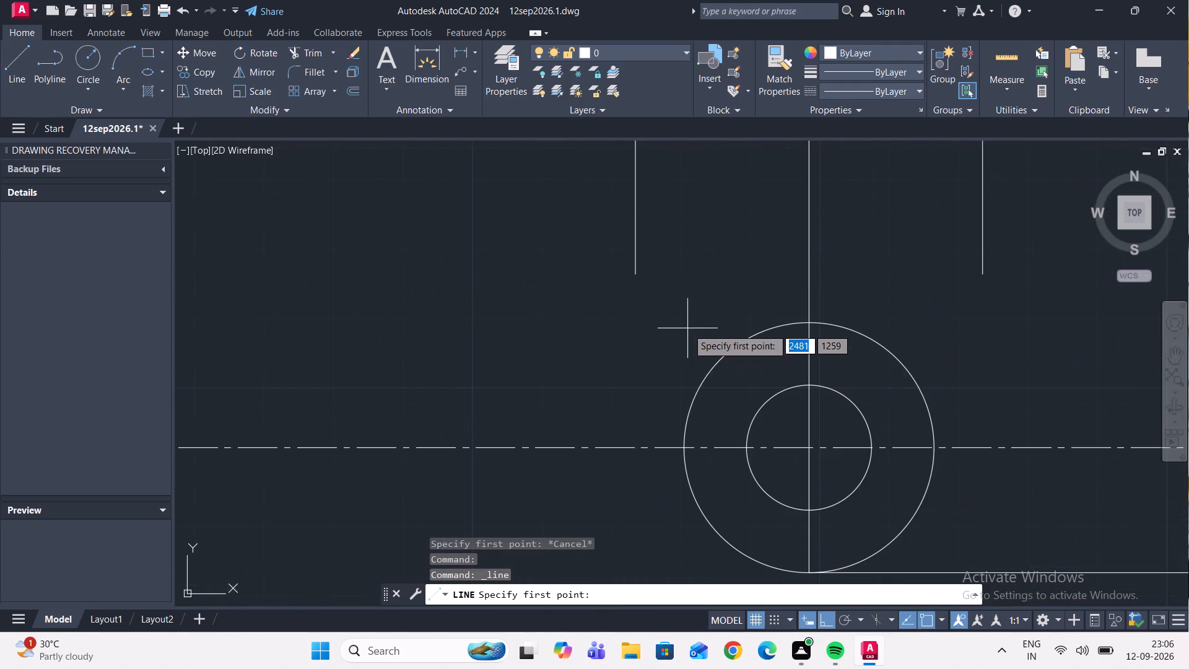
{"action": "scroll", "coordinate": [682, 337], "scroll_direction": "down", "scroll_amount": 3}
{"action": "middle_click_drag", "start_coordinate": [684, 334], "coordinate": [677, 352]}
{"action": "scroll", "coordinate": [674, 301], "scroll_direction": "up", "scroll_amount": 3}
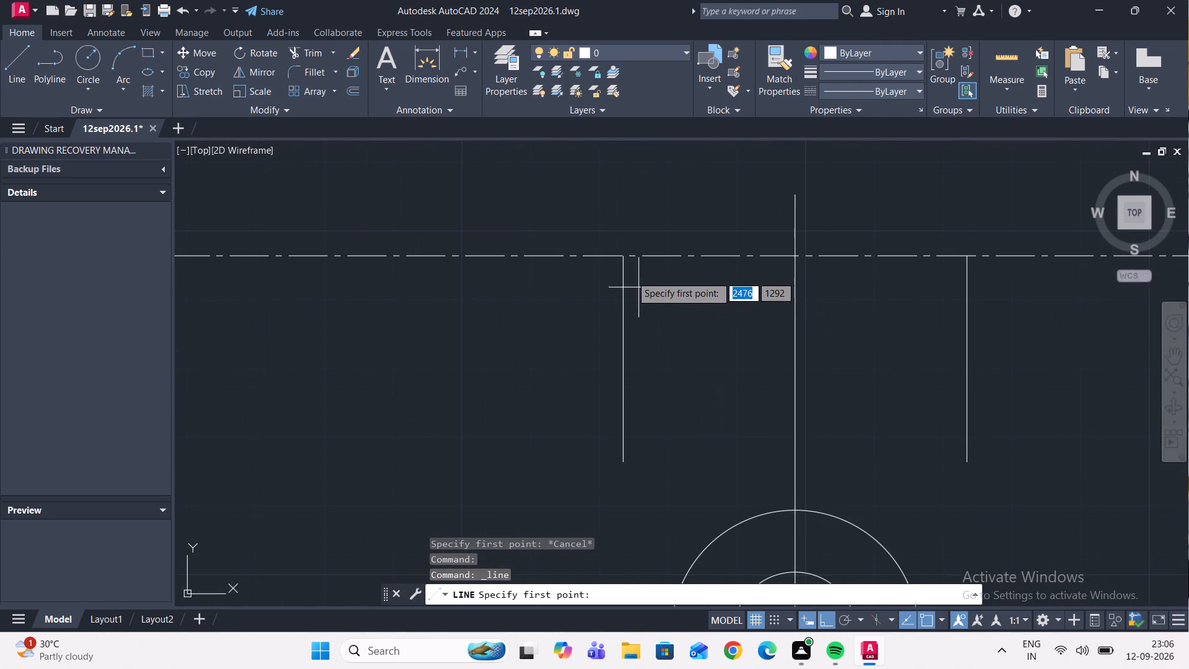
{"action": "left_click", "coordinate": [626, 258]}
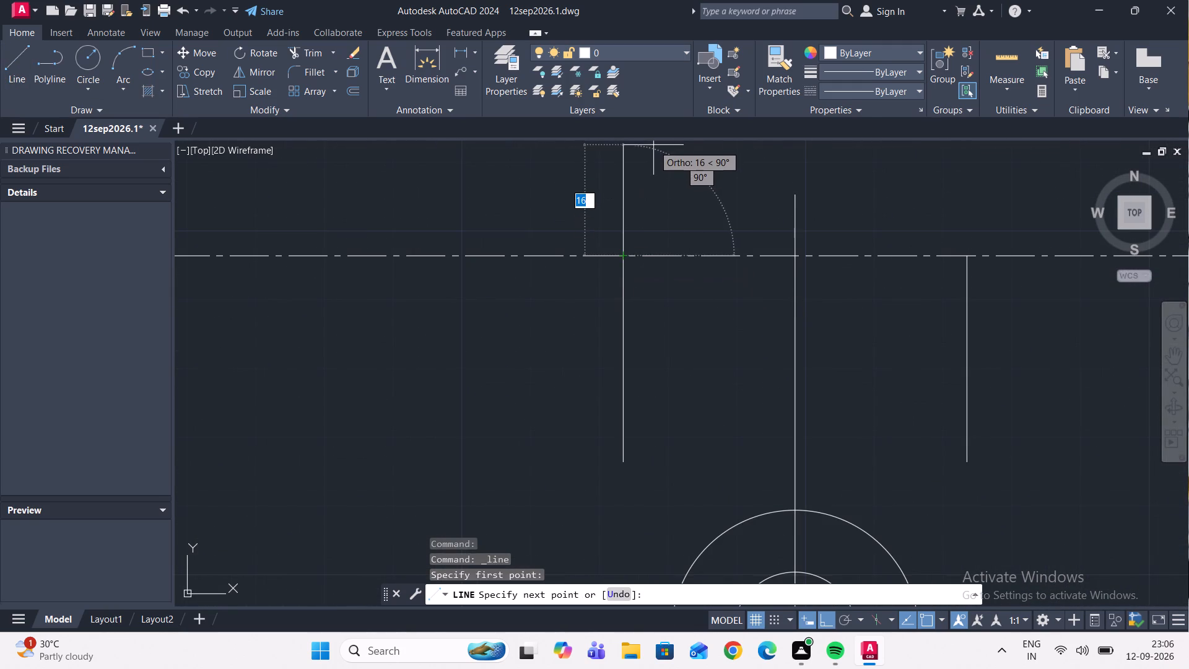
{"action": "type", "text": "30"}
{"action": "key", "text": "Return"}
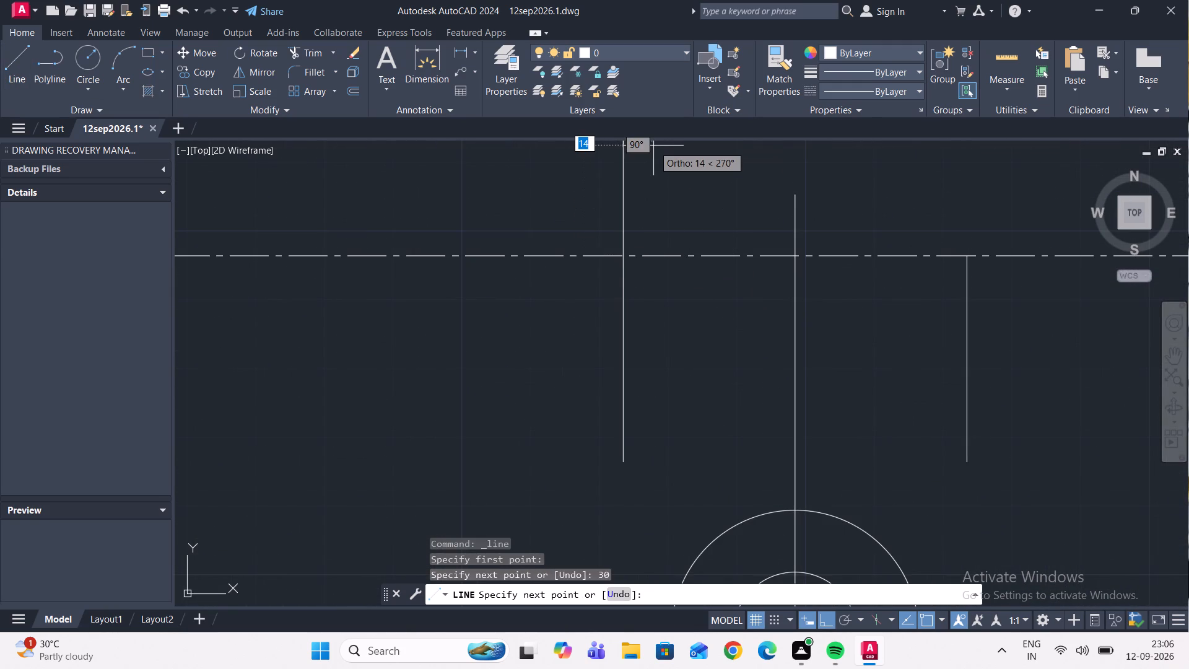
Draw a 30 mm vertical line upward from the top end of the right 30 mm line on the ring's horizontal centreline.
{"action": "key", "text": "Escape"}
{"action": "scroll", "coordinate": [684, 186], "scroll_direction": "down", "scroll_amount": 2}
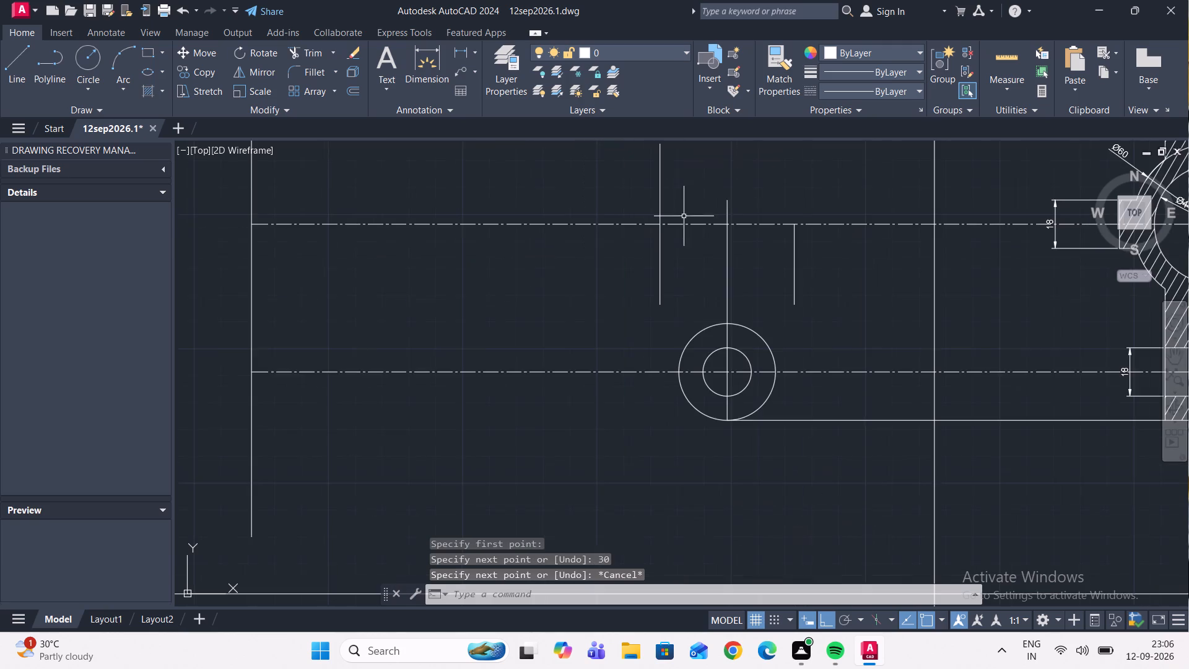
{"action": "middle_click_drag", "start_coordinate": [762, 191], "coordinate": [675, 227]}
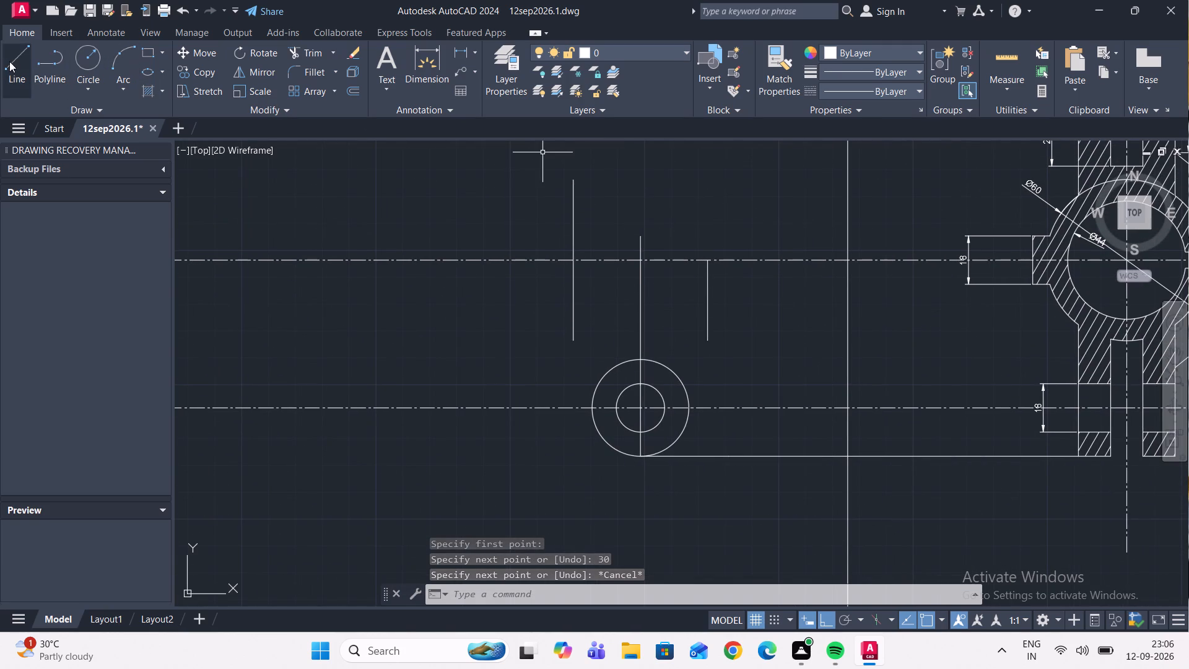
{"action": "left_click", "coordinate": [9, 61]}
{"action": "scroll", "coordinate": [671, 230], "scroll_direction": "up", "scroll_amount": 1}
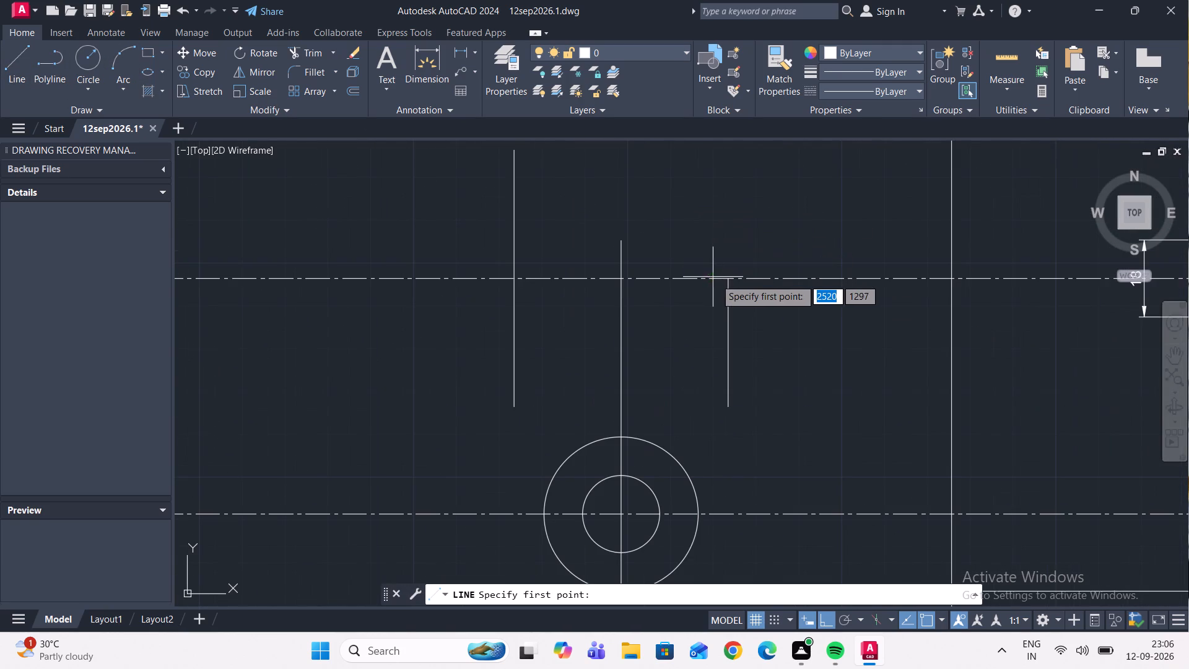
{"action": "double_click", "coordinate": [726, 278]}
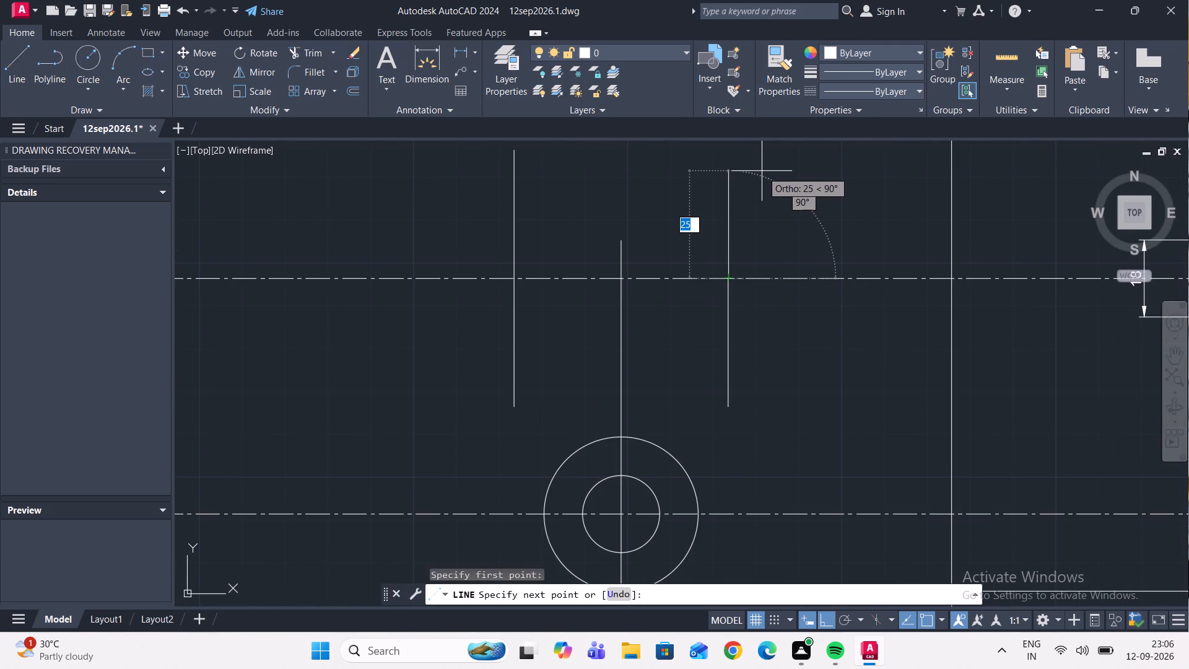
{"action": "type", "text": "30"}
{"action": "key", "text": "Return"}
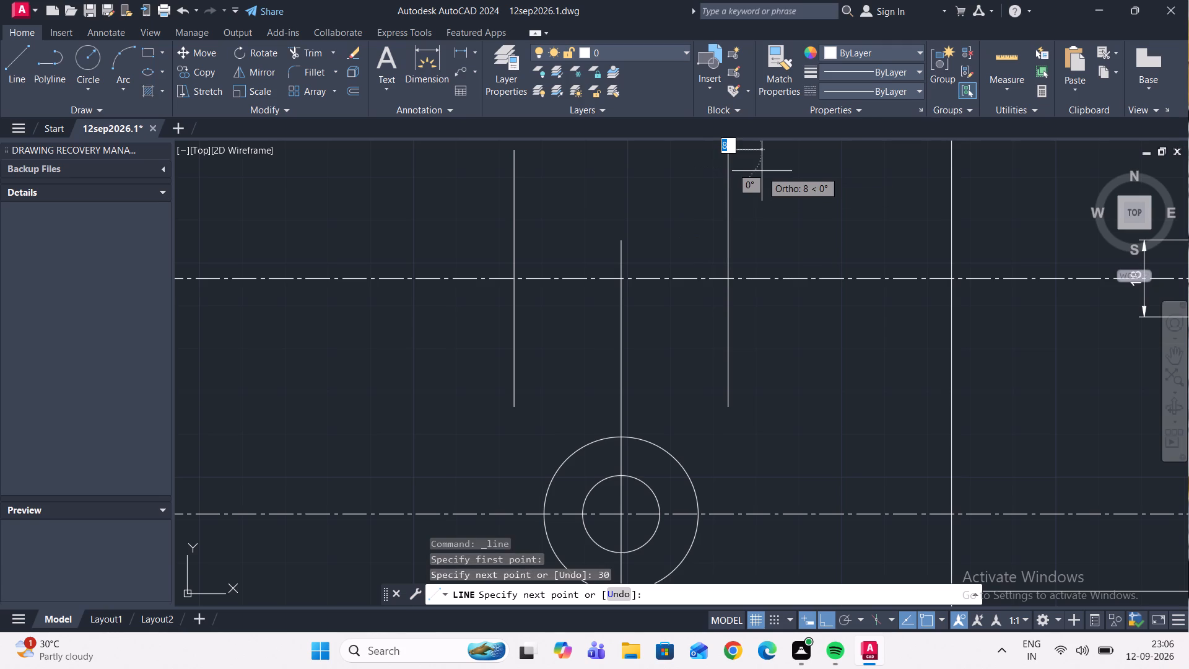
{"action": "key", "text": "Escape"}
Draw a horizontal line joining the lower ends of the ring body's two vertical side lines.
{"action": "scroll", "coordinate": [747, 206], "scroll_direction": "down", "scroll_amount": 1}
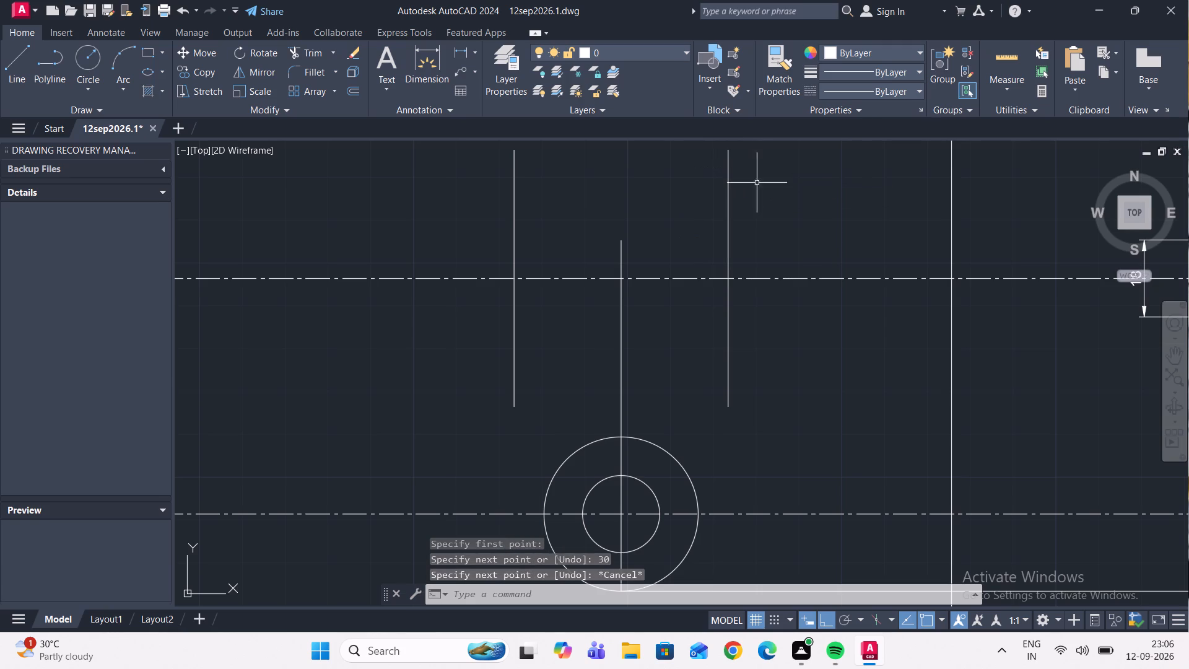
{"action": "scroll", "coordinate": [738, 229], "scroll_direction": "down", "scroll_amount": 2}
{"action": "middle_click", "coordinate": [754, 231]}
{"action": "scroll", "coordinate": [757, 222], "scroll_direction": "up", "scroll_amount": 1}
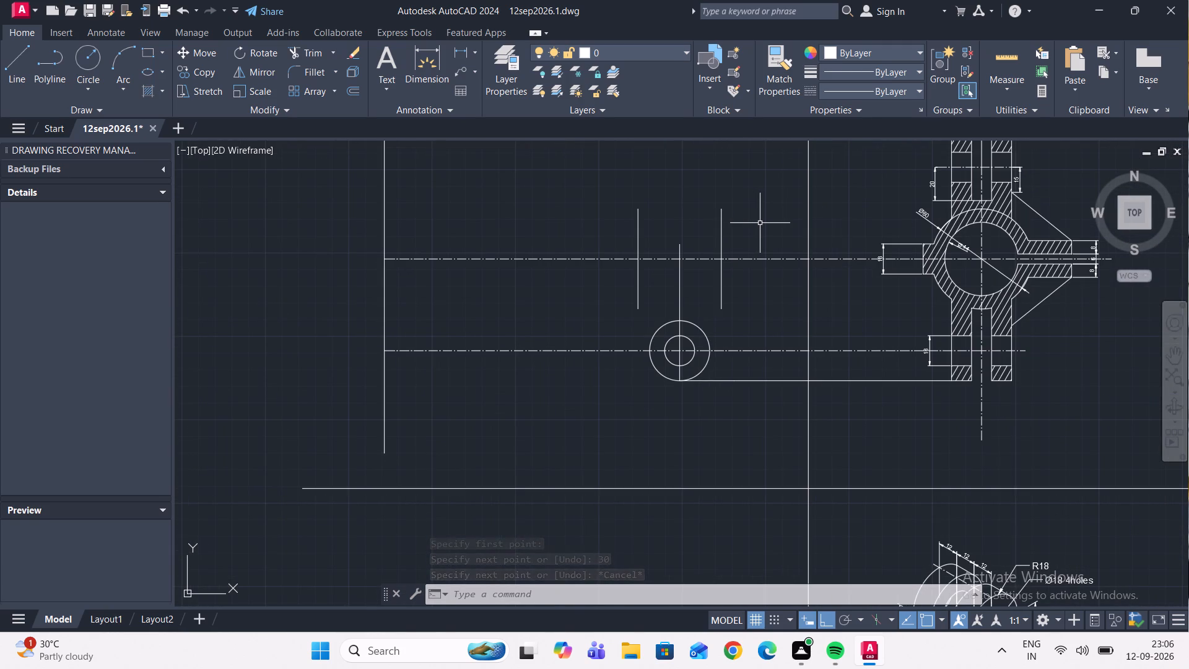
{"action": "left_click", "coordinate": [28, 58]}
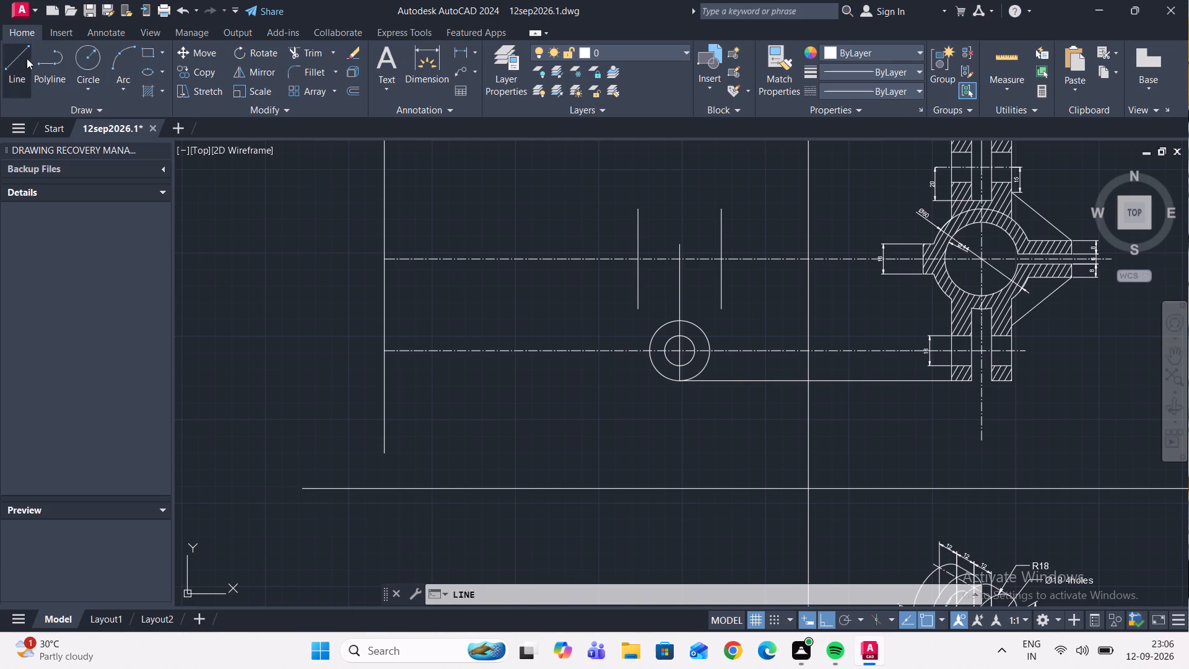
{"action": "scroll", "coordinate": [509, 326], "scroll_direction": "up", "scroll_amount": 1}
{"action": "left_click", "coordinate": [716, 294]}
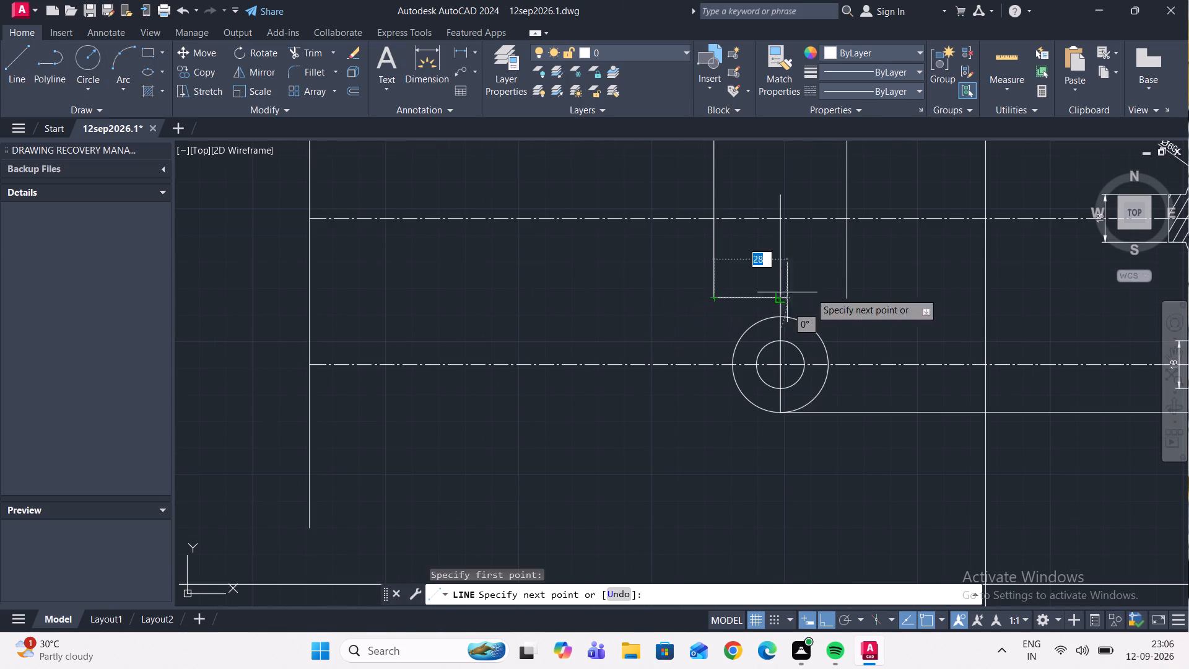
{"action": "double_click", "coordinate": [848, 297]}
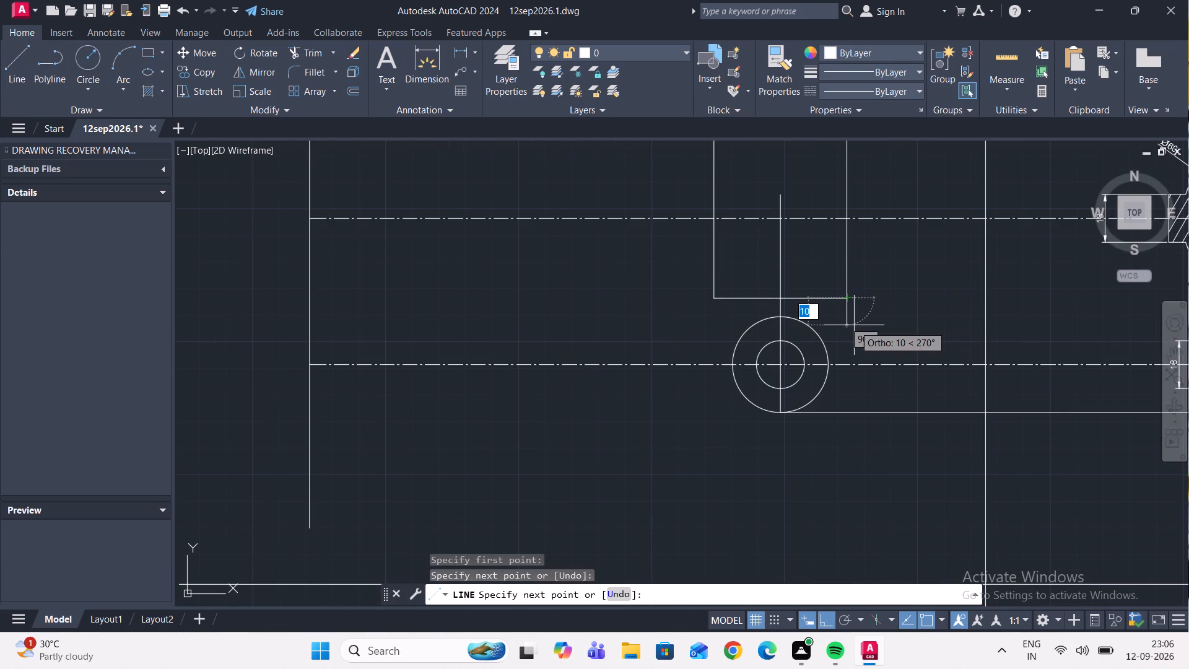
{"action": "key", "text": "Escape"}
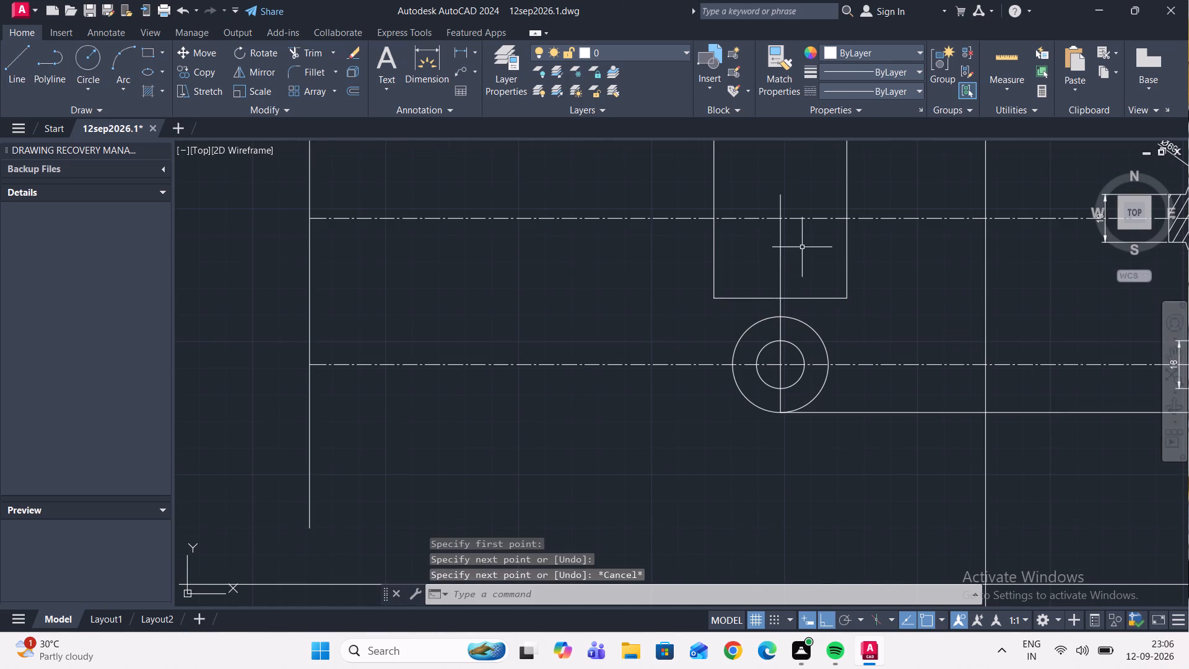
Draw a horizontal line joining the upper ends of the two vertical side lines to close the ring body's rectangle.
{"action": "middle_click_drag", "start_coordinate": [803, 247], "coordinate": [764, 344]}
{"action": "left_click", "coordinate": [31, 72]}
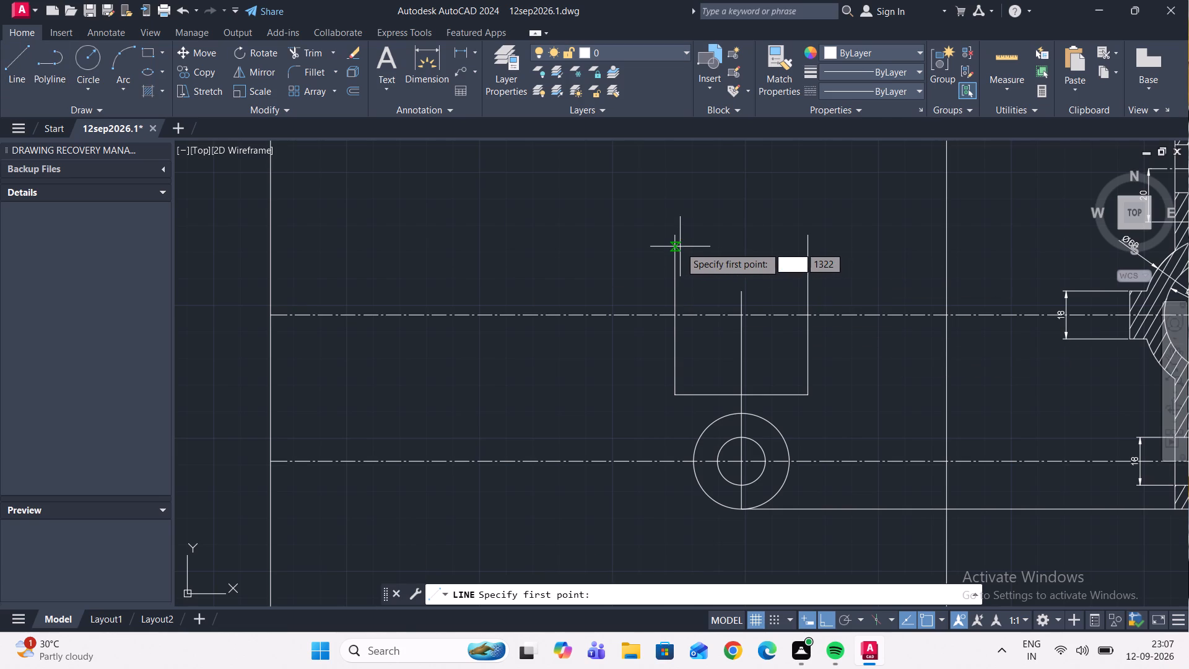
{"action": "scroll", "coordinate": [676, 237], "scroll_direction": "up", "scroll_amount": 2}
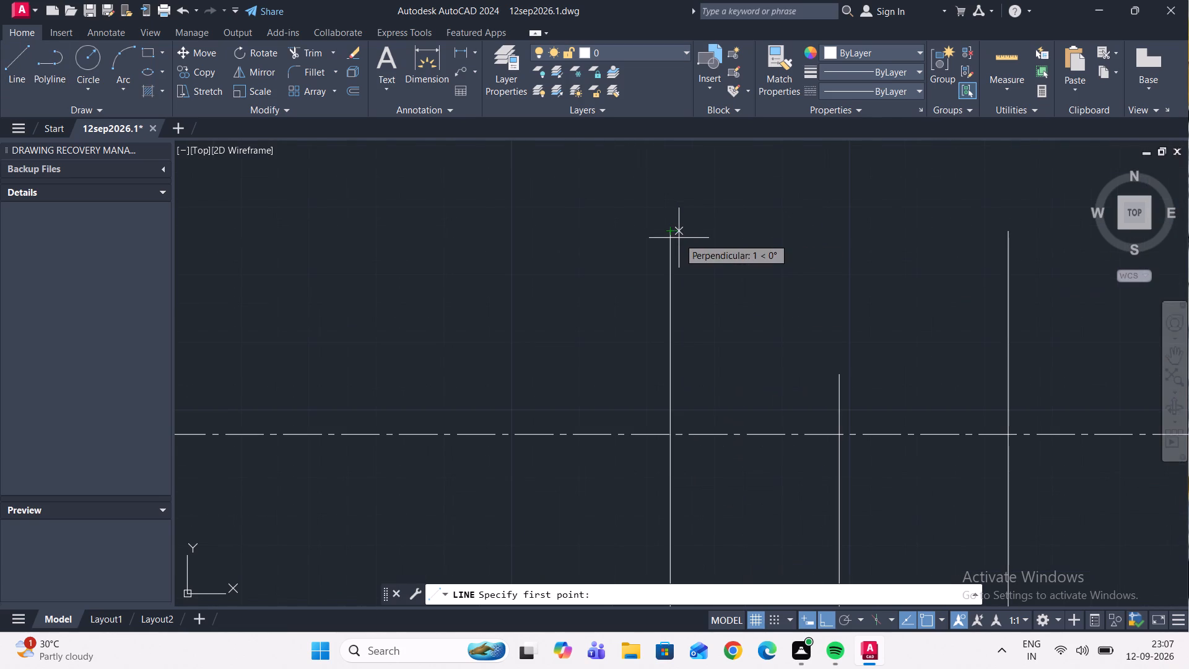
{"action": "left_click", "coordinate": [673, 232]}
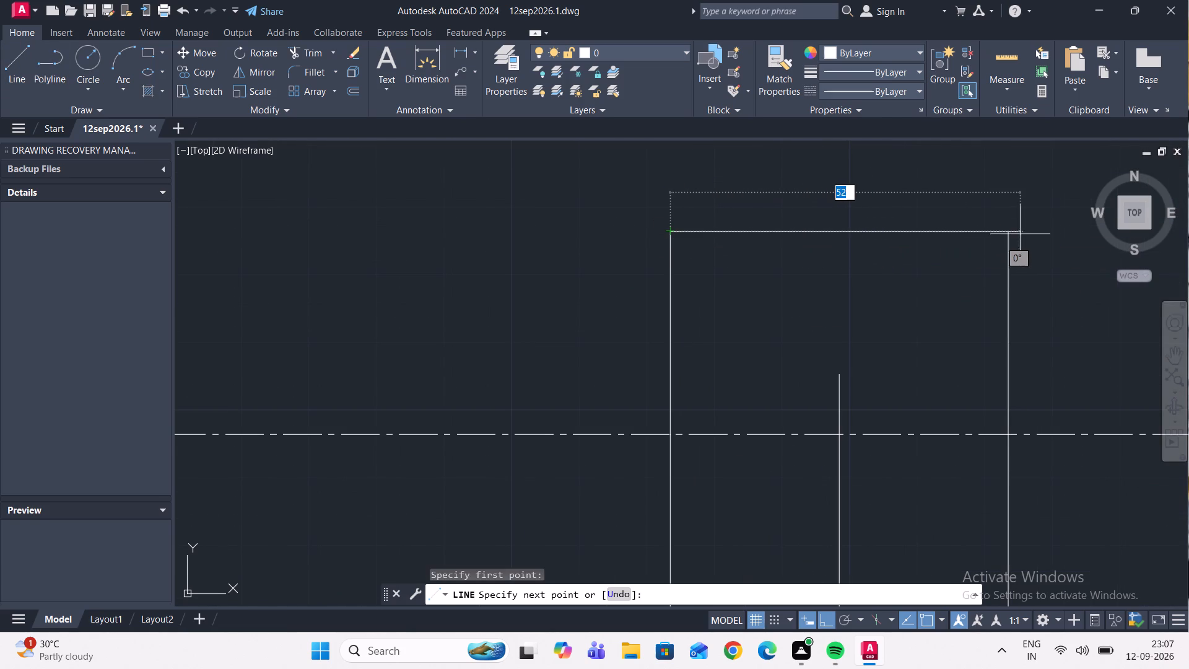
{"action": "left_click", "coordinate": [1009, 227]}
{"action": "key", "text": "Escape"}
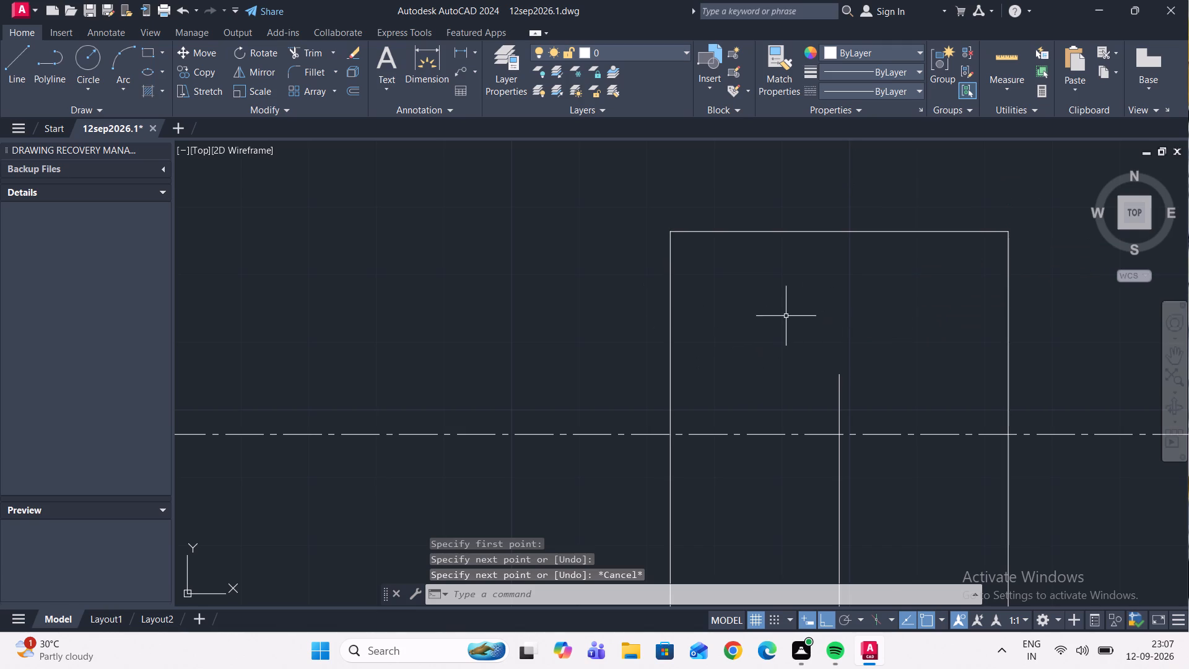
Examine the sectional view and the isometric drawing alongside the side view's rectangle and hole circles.
{"action": "scroll", "coordinate": [789, 315], "scroll_direction": "down", "scroll_amount": 2}
{"action": "middle_click_drag", "start_coordinate": [845, 309], "coordinate": [821, 323]}
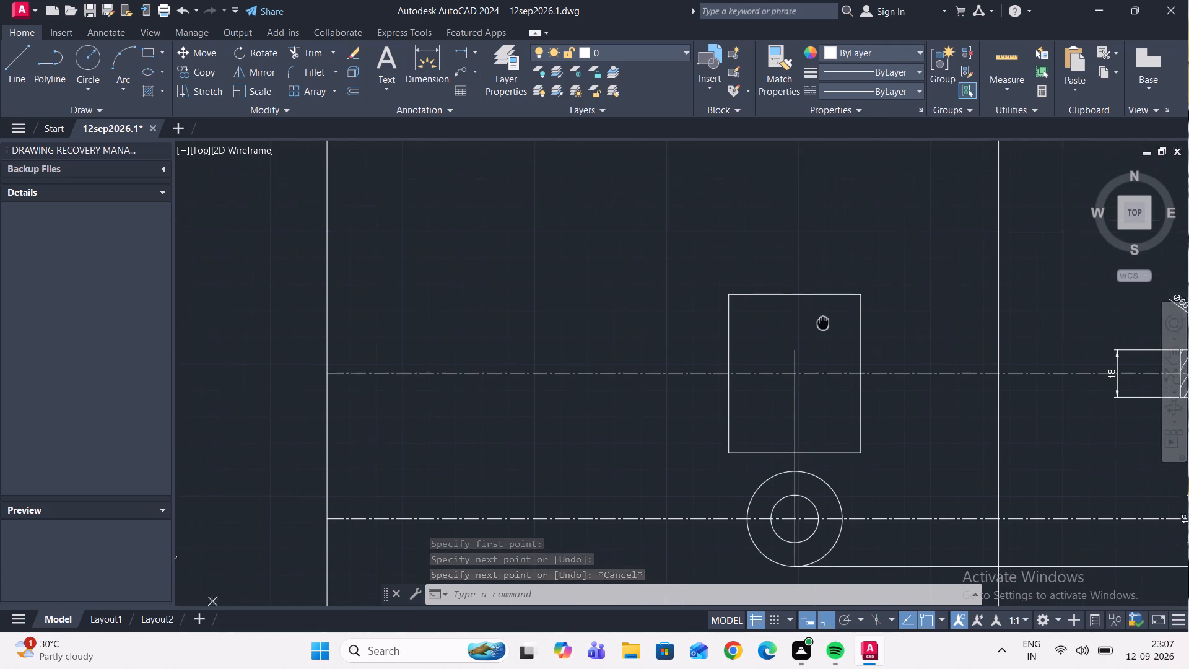
{"action": "middle_click_drag", "start_coordinate": [821, 323], "coordinate": [748, 303]}
{"action": "middle_click_drag", "start_coordinate": [785, 314], "coordinate": [661, 289]}
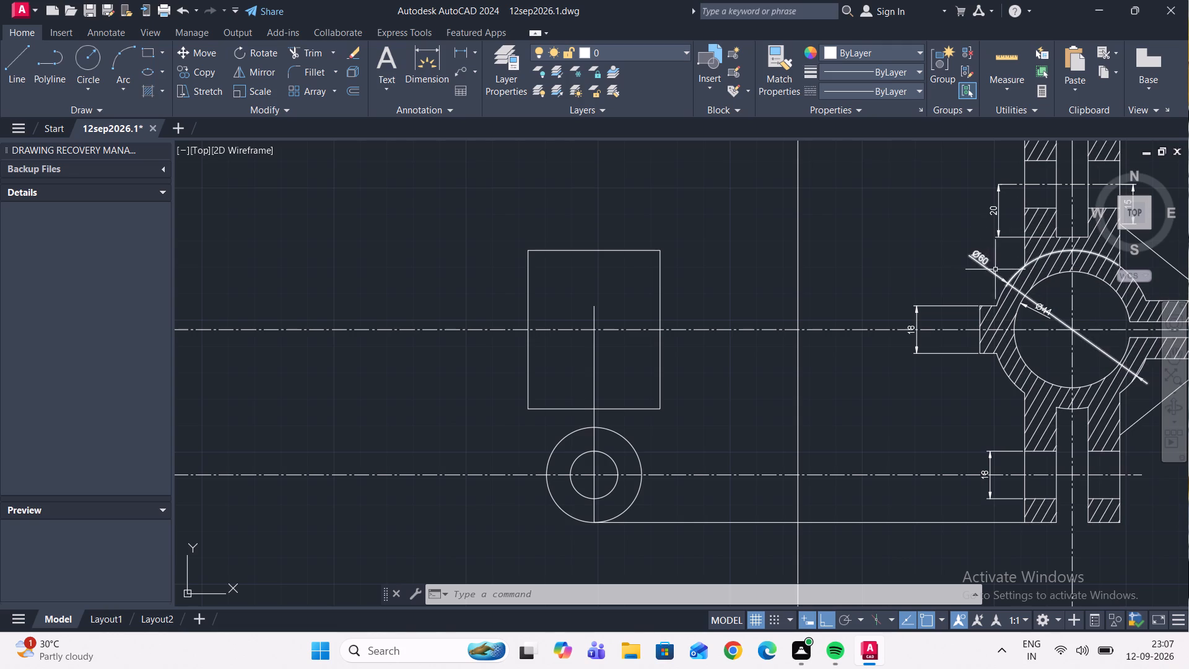
{"action": "scroll", "coordinate": [827, 308], "scroll_direction": "down", "scroll_amount": 2}
{"action": "scroll", "coordinate": [747, 369], "scroll_direction": "up", "scroll_amount": 1}
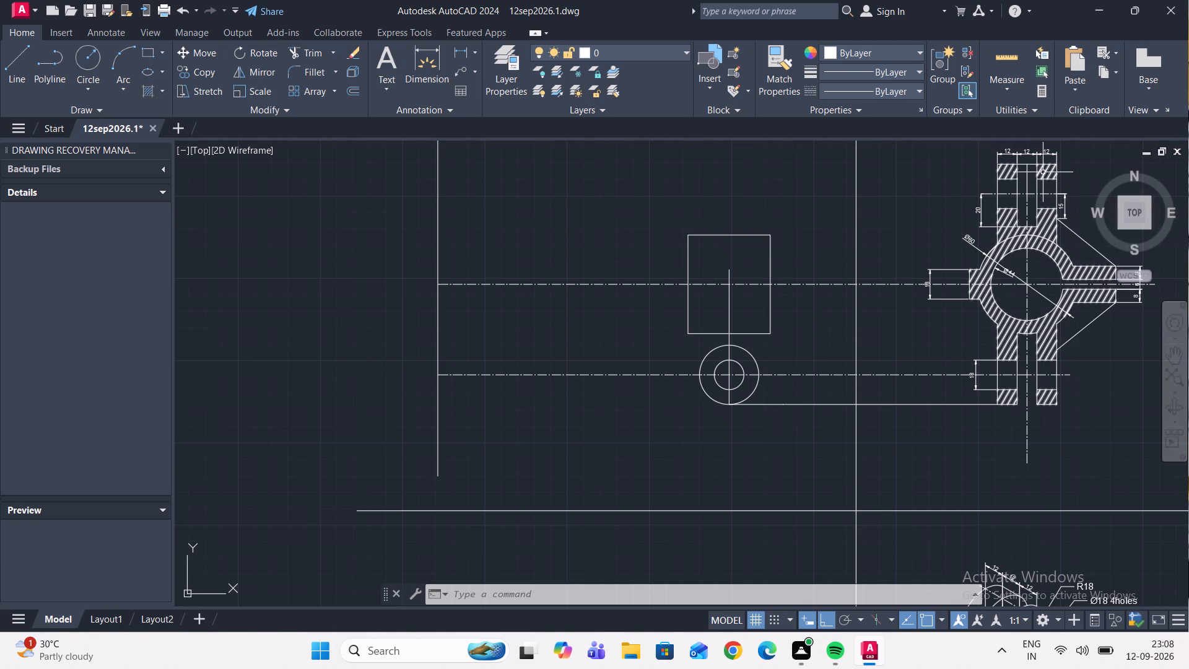
{"action": "scroll", "coordinate": [1043, 172], "scroll_direction": "down", "scroll_amount": 1}
{"action": "scroll", "coordinate": [972, 164], "scroll_direction": "down", "scroll_amount": 1}
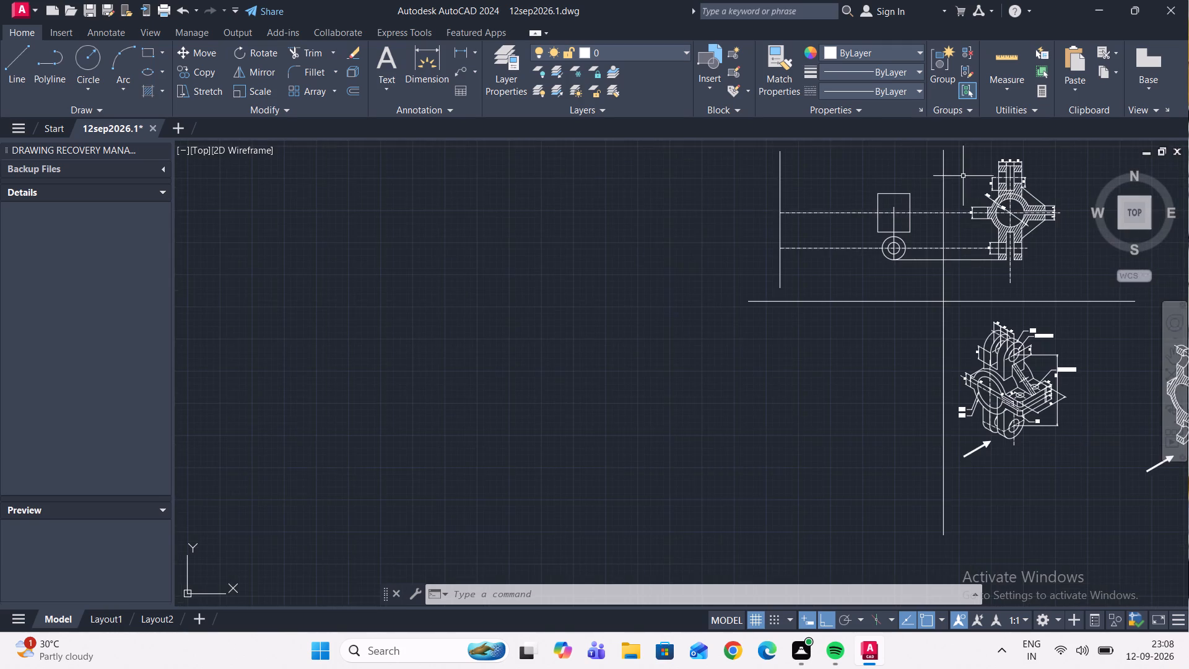
{"action": "middle_click_drag", "start_coordinate": [961, 175], "coordinate": [899, 212]}
{"action": "scroll", "coordinate": [860, 221], "scroll_direction": "up", "scroll_amount": 1}
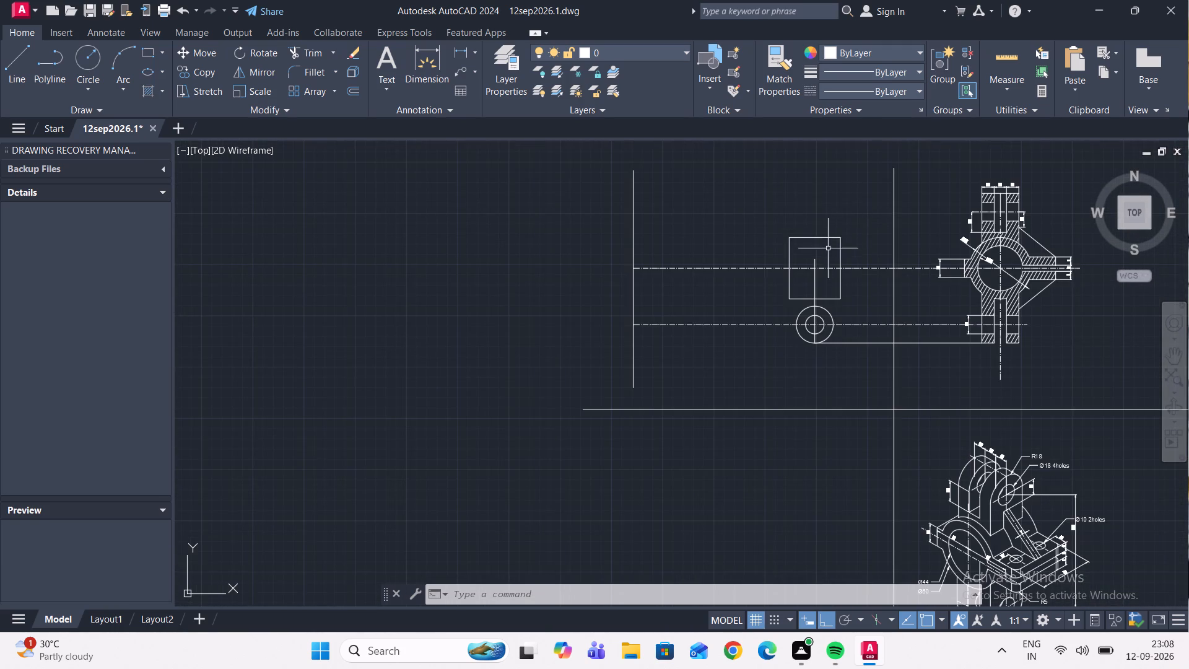
{"action": "scroll", "coordinate": [826, 261], "scroll_direction": "up", "scroll_amount": 1}
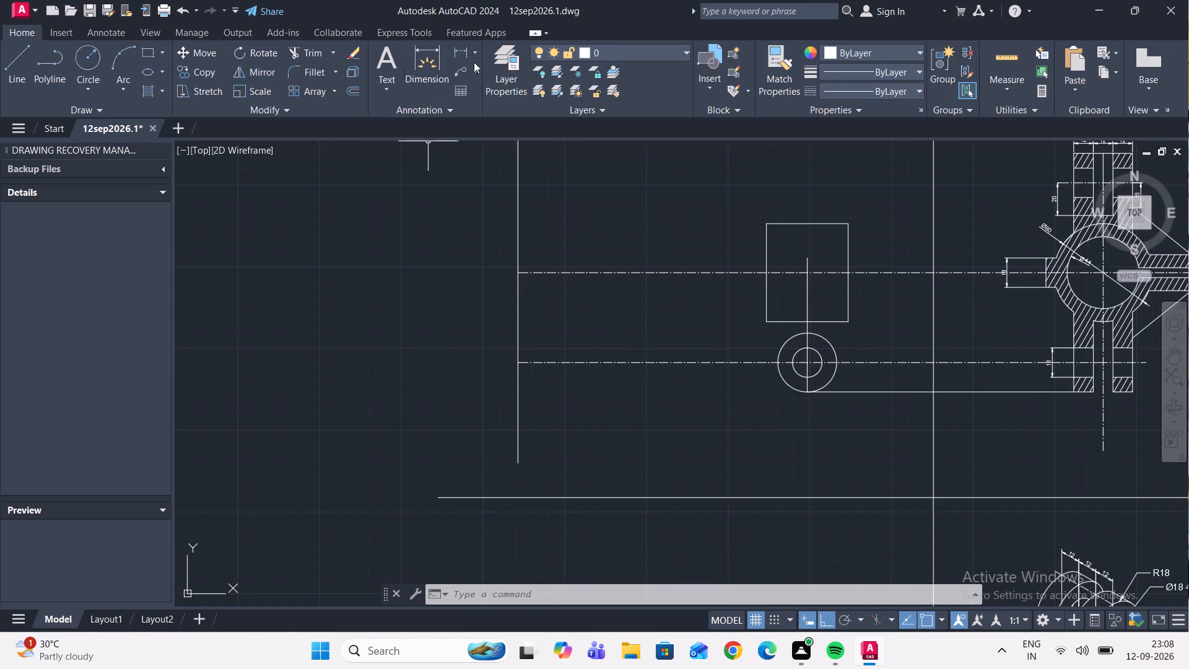
Measure the vertical distance from the ring's horizontal centreline to the centre of the lower hole circles.
{"action": "left_click", "coordinate": [459, 51]}
{"action": "scroll", "coordinate": [839, 364], "scroll_direction": "up", "scroll_amount": 2}
{"action": "scroll", "coordinate": [817, 374], "scroll_direction": "down", "scroll_amount": 1}
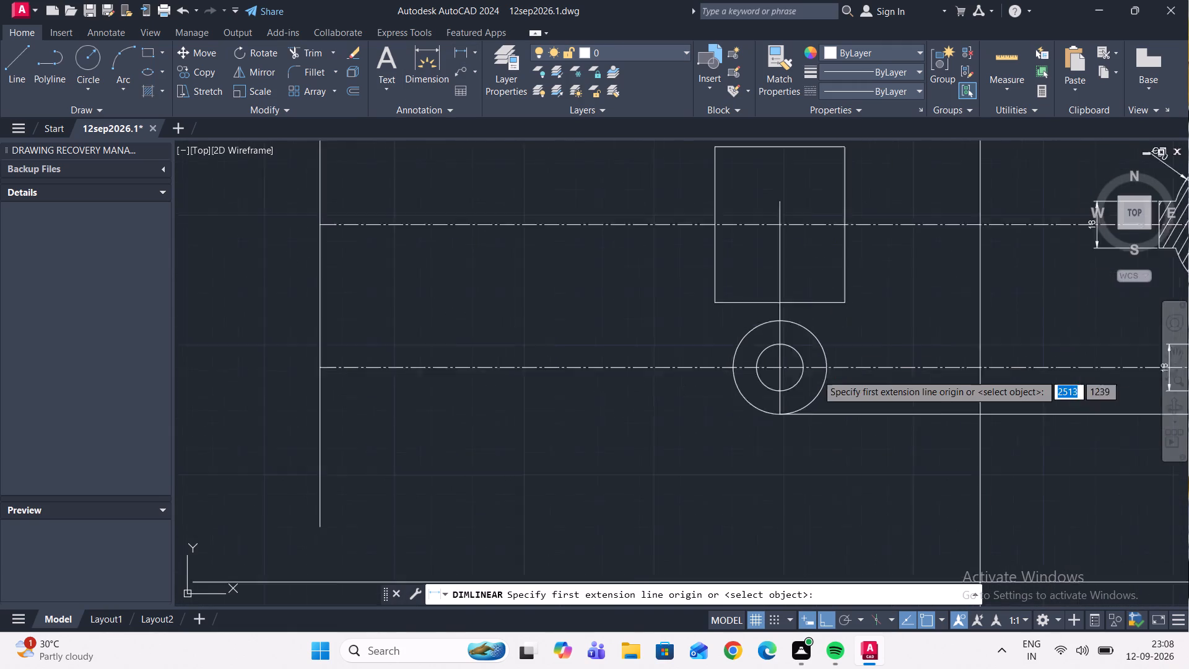
{"action": "scroll", "coordinate": [817, 374], "scroll_direction": "down", "scroll_amount": 1}
{"action": "scroll", "coordinate": [788, 279], "scroll_direction": "up", "scroll_amount": 1}
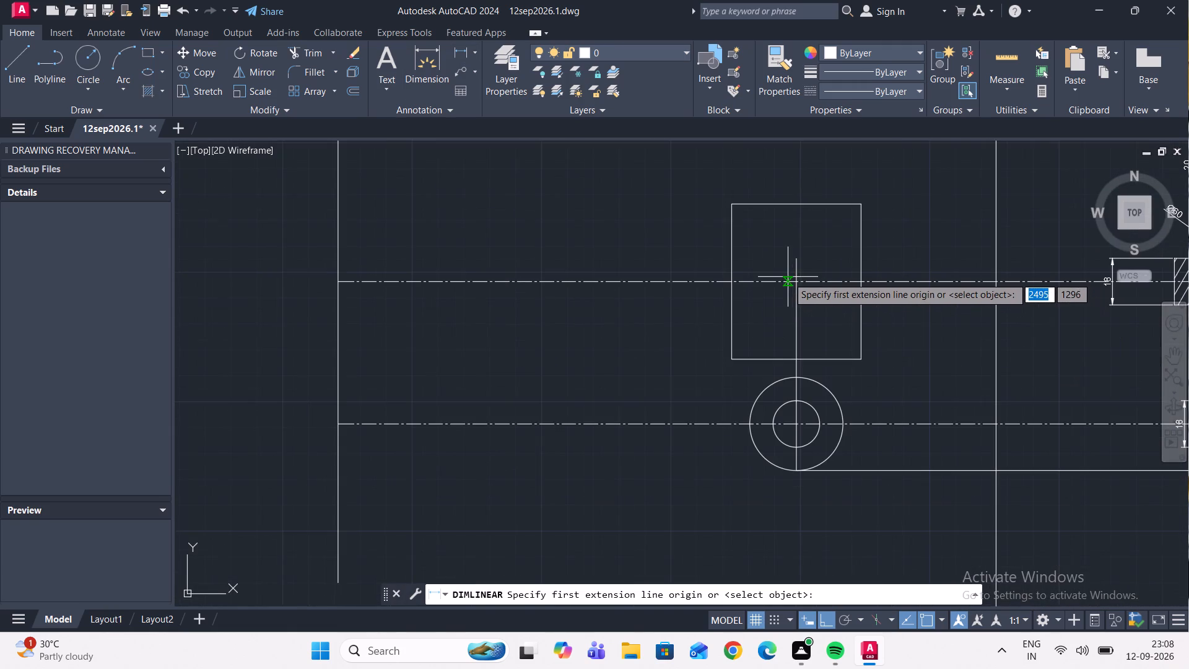
{"action": "scroll", "coordinate": [793, 281], "scroll_direction": "up", "scroll_amount": 3}
{"action": "left_click", "coordinate": [806, 284]}
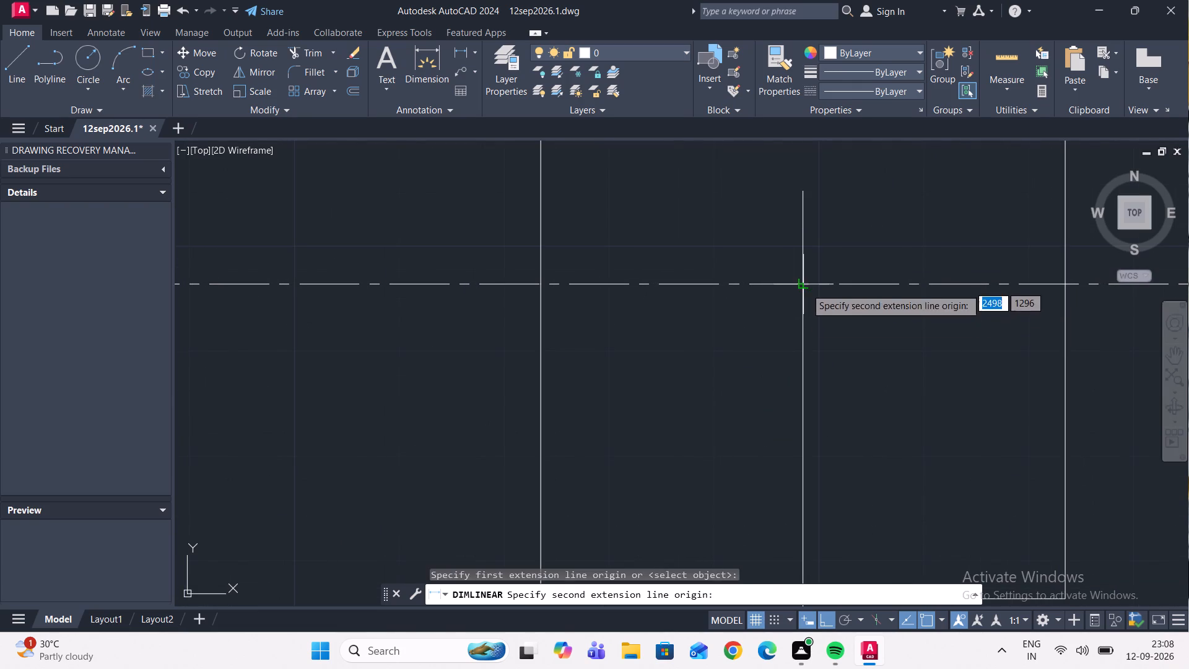
{"action": "scroll", "coordinate": [816, 383], "scroll_direction": "down", "scroll_amount": 4}
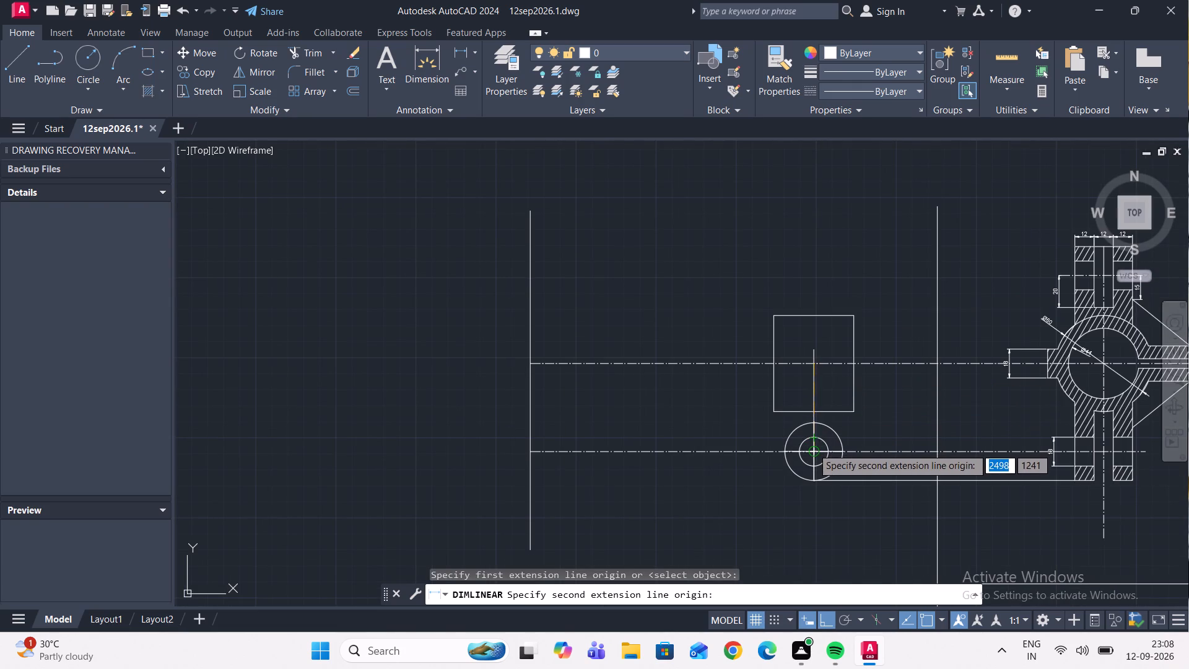
{"action": "left_click", "coordinate": [812, 448]}
{"action": "scroll", "coordinate": [837, 411], "scroll_direction": "up", "scroll_amount": 3}
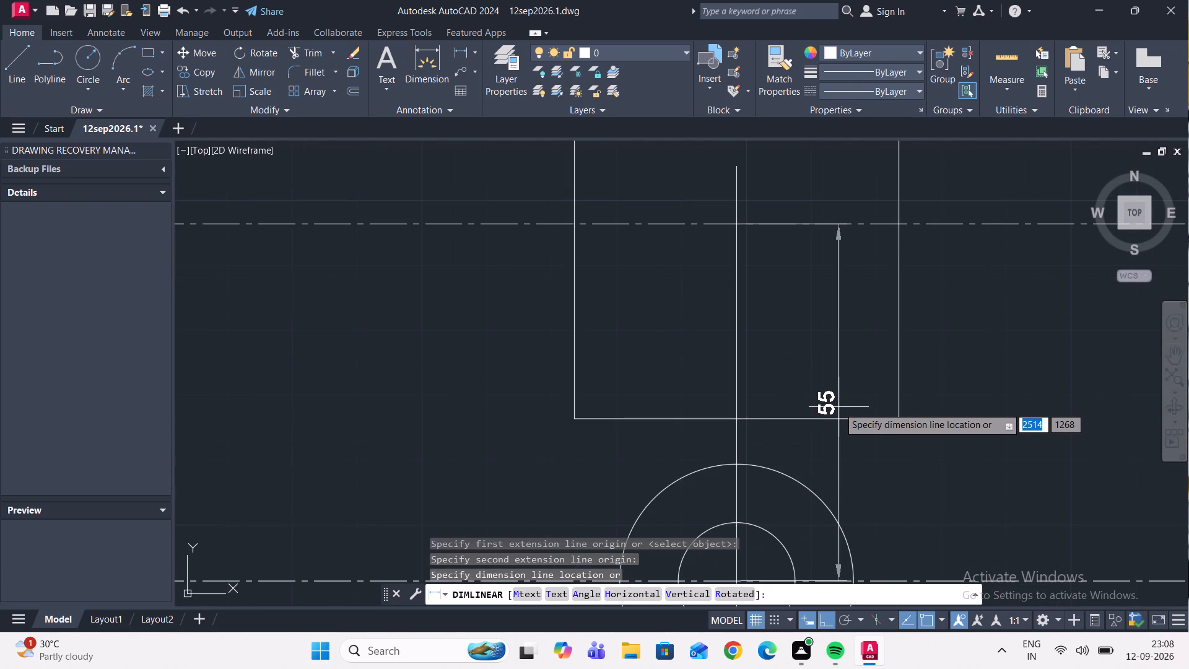
{"action": "key", "text": "Escape"}
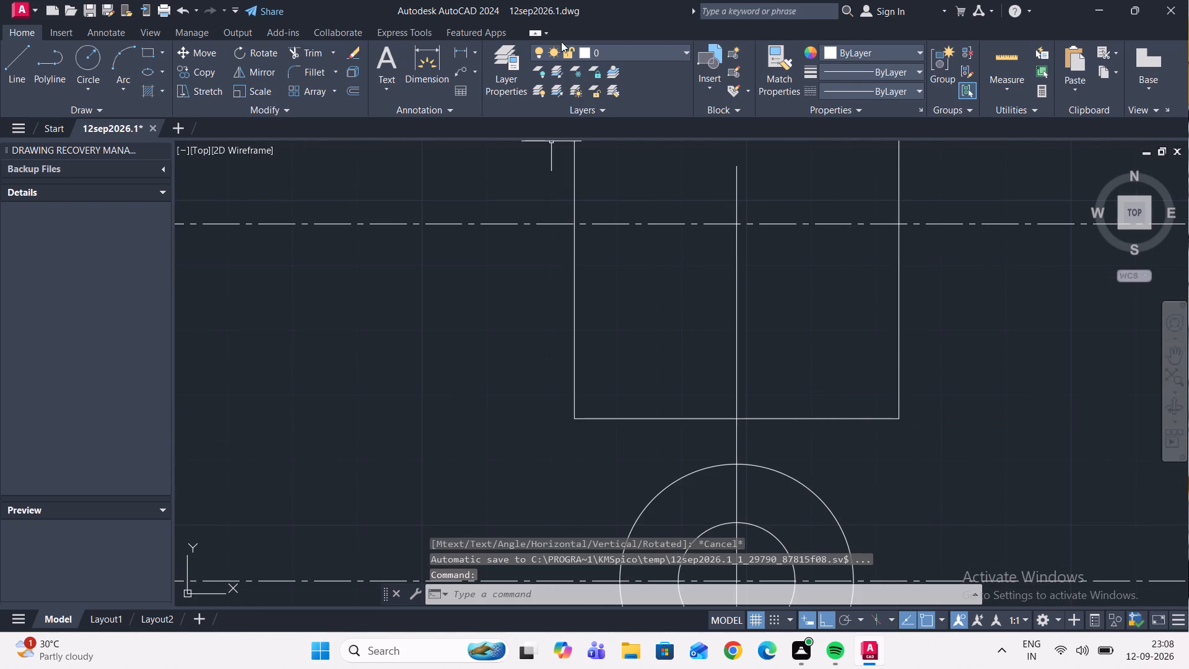
Trim off the part of the side view's vertical axis line that extends above the ring's horizontal centreline.
{"action": "left_click", "coordinate": [315, 50]}
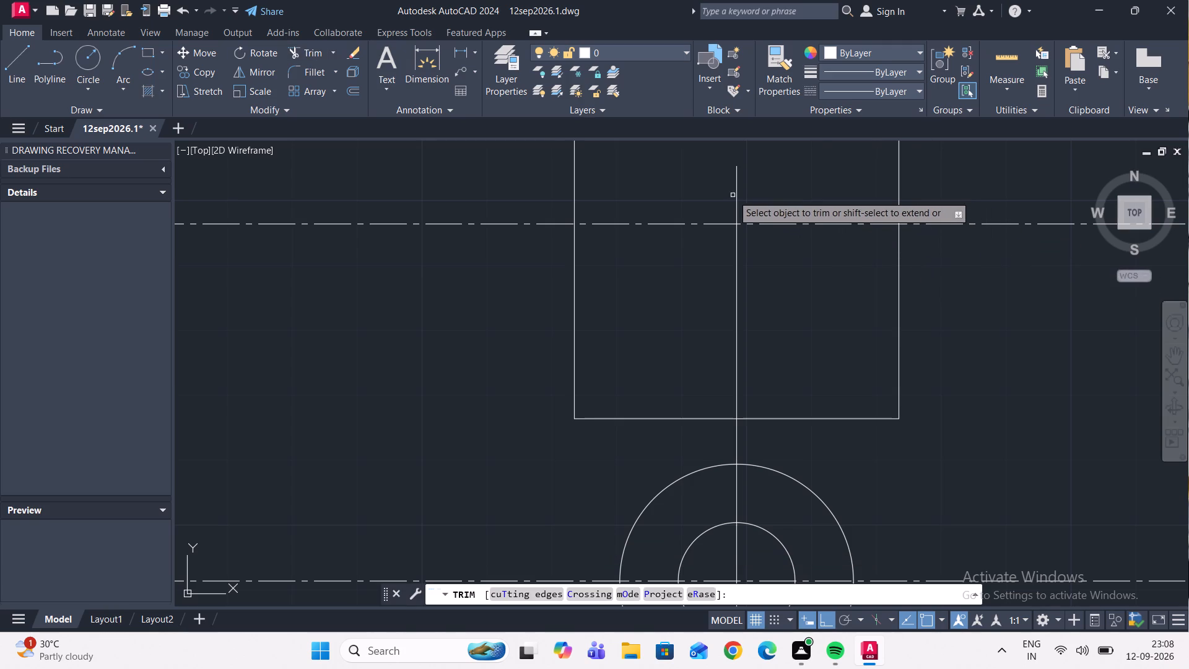
{"action": "left_click", "coordinate": [740, 193]}
{"action": "left_click", "coordinate": [730, 193]}
{"action": "scroll", "coordinate": [798, 242], "scroll_direction": "down", "scroll_amount": 2}
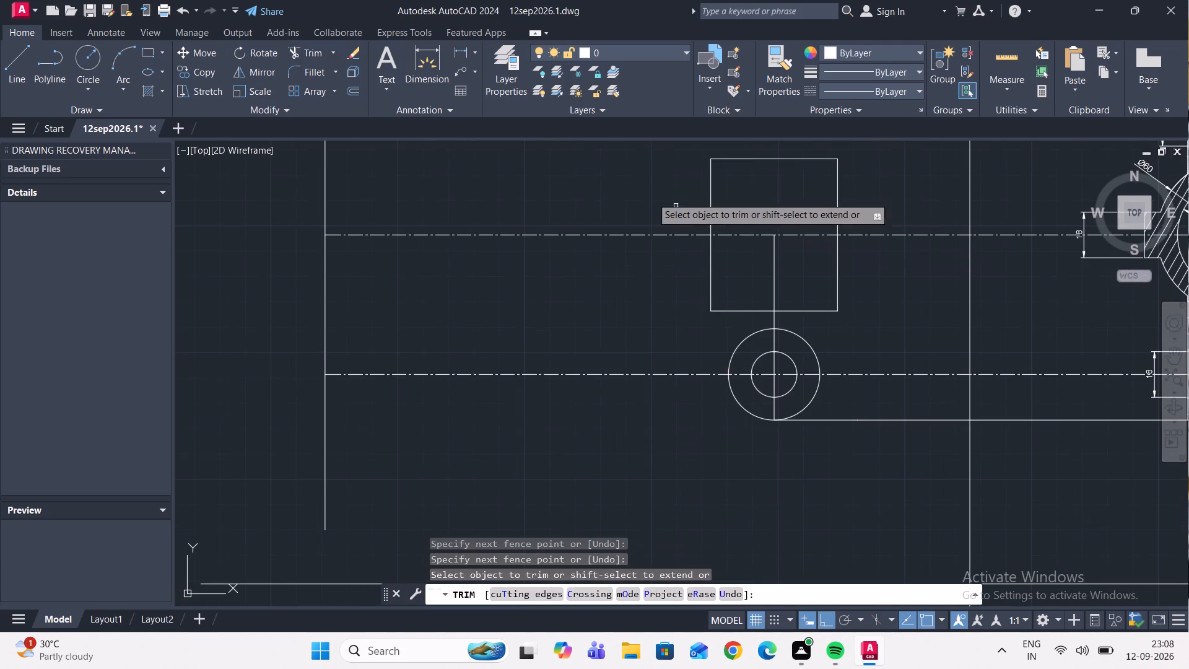
Draw the side view's vertical axis upward from the ring's horizontal centreline in two consecutive segments of 55 mm and 18 mm.
{"action": "left_click", "coordinate": [13, 51]}
{"action": "scroll", "coordinate": [881, 302], "scroll_direction": "down", "scroll_amount": 2}
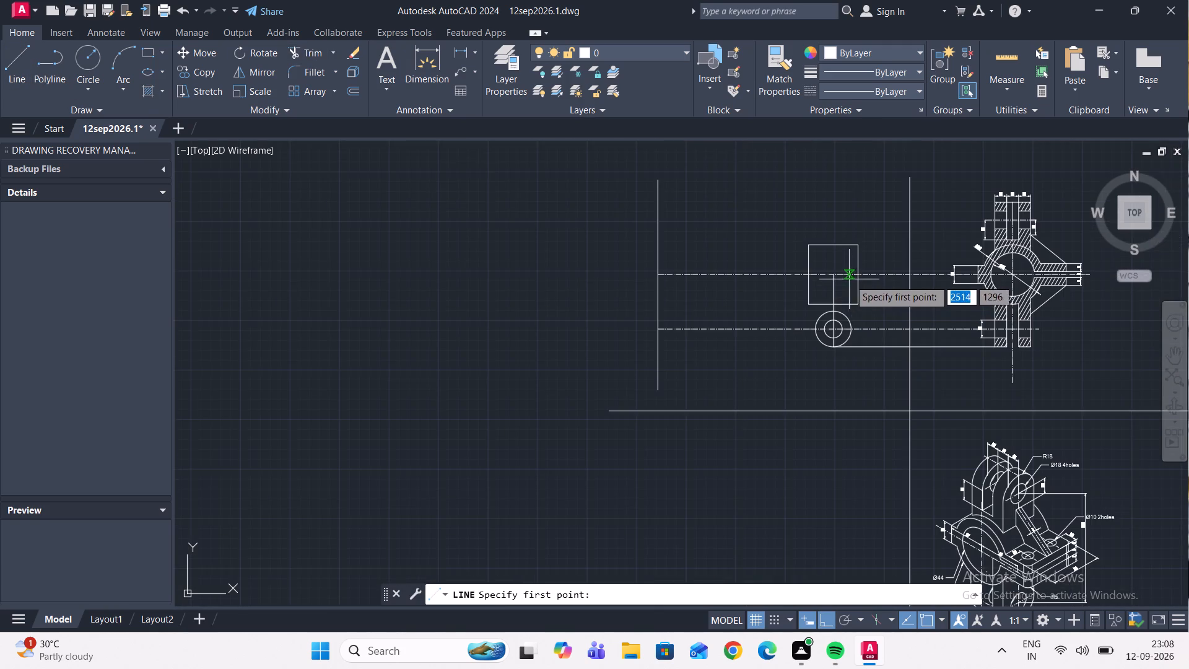
{"action": "middle_click_drag", "start_coordinate": [838, 292], "coordinate": [777, 336]}
{"action": "scroll", "coordinate": [776, 322], "scroll_direction": "up", "scroll_amount": 2}
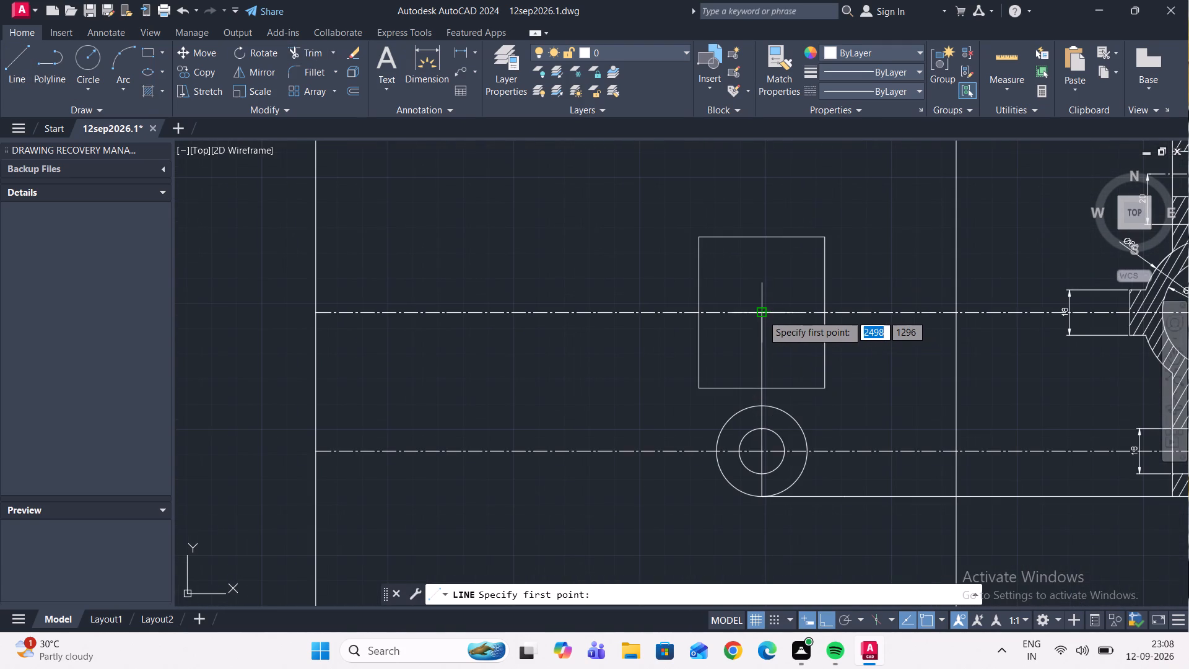
{"action": "scroll", "coordinate": [762, 315], "scroll_direction": "up", "scroll_amount": 4}
{"action": "left_click", "coordinate": [747, 297]}
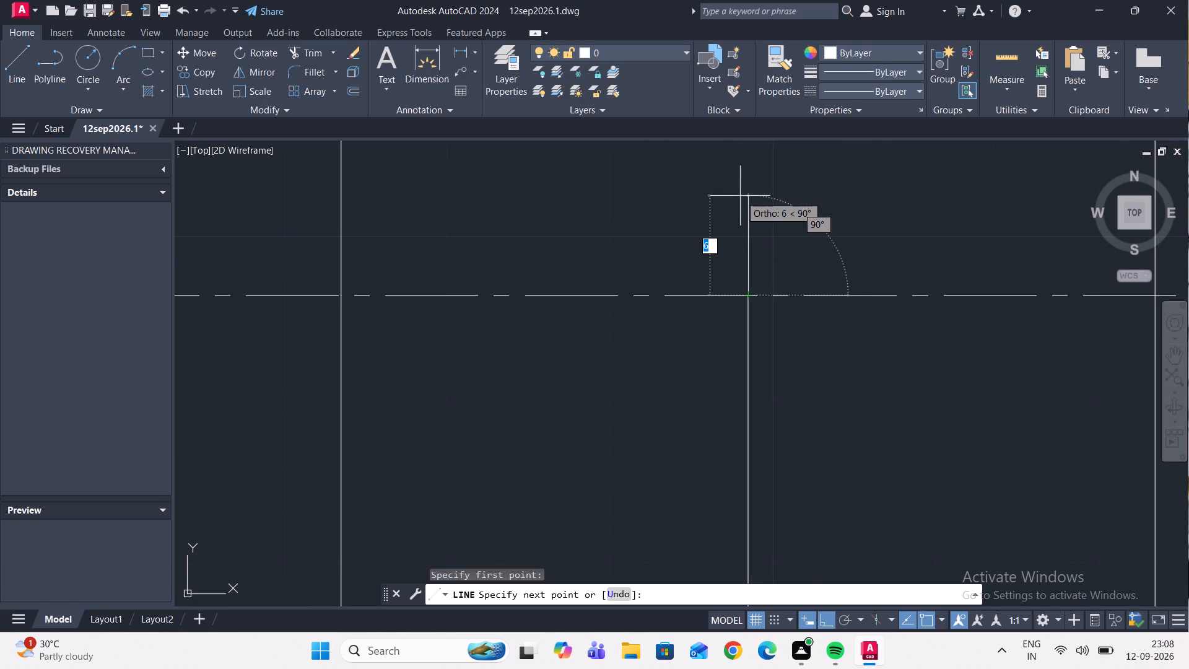
{"action": "scroll", "coordinate": [740, 200], "scroll_direction": "down", "scroll_amount": 3}
{"action": "middle_click_drag", "start_coordinate": [742, 209], "coordinate": [563, 567]}
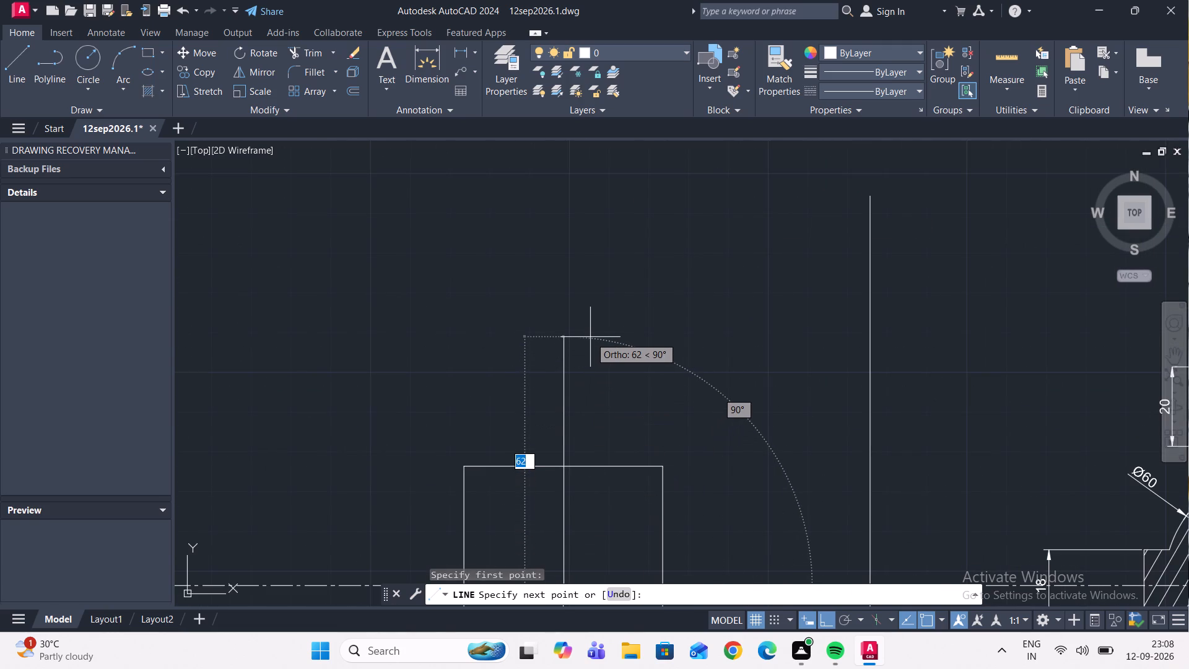
{"action": "type", "text": "55"}
{"action": "key", "text": "Return"}
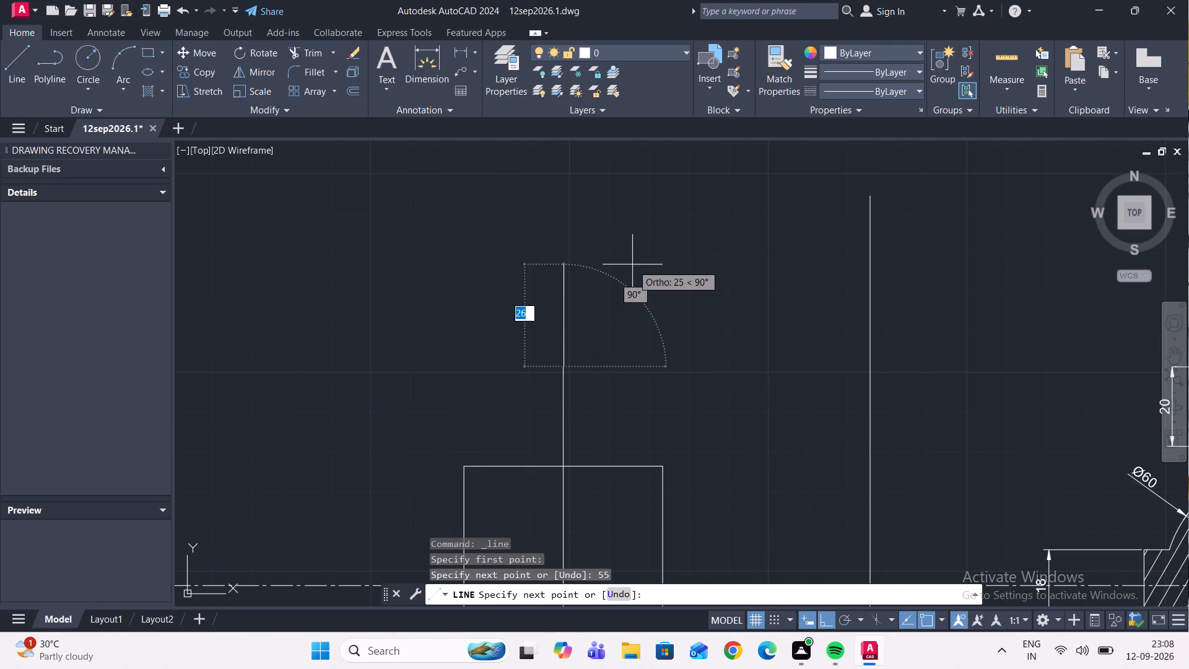
{"action": "type", "text": "18"}
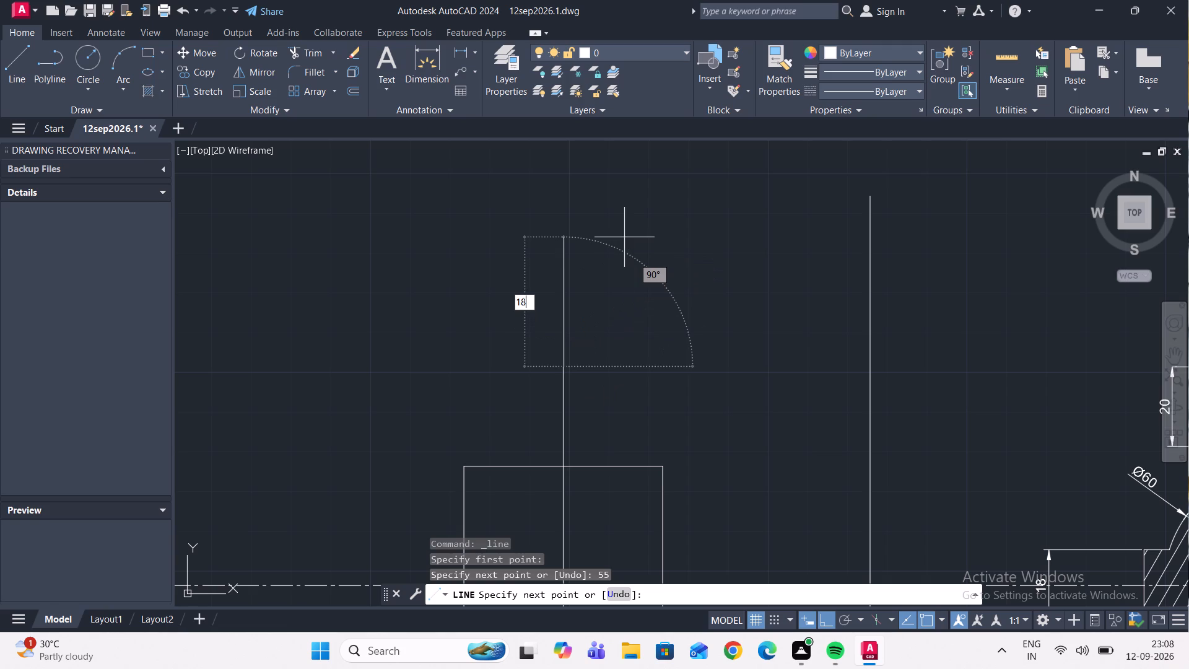
{"action": "key", "text": "Return"}
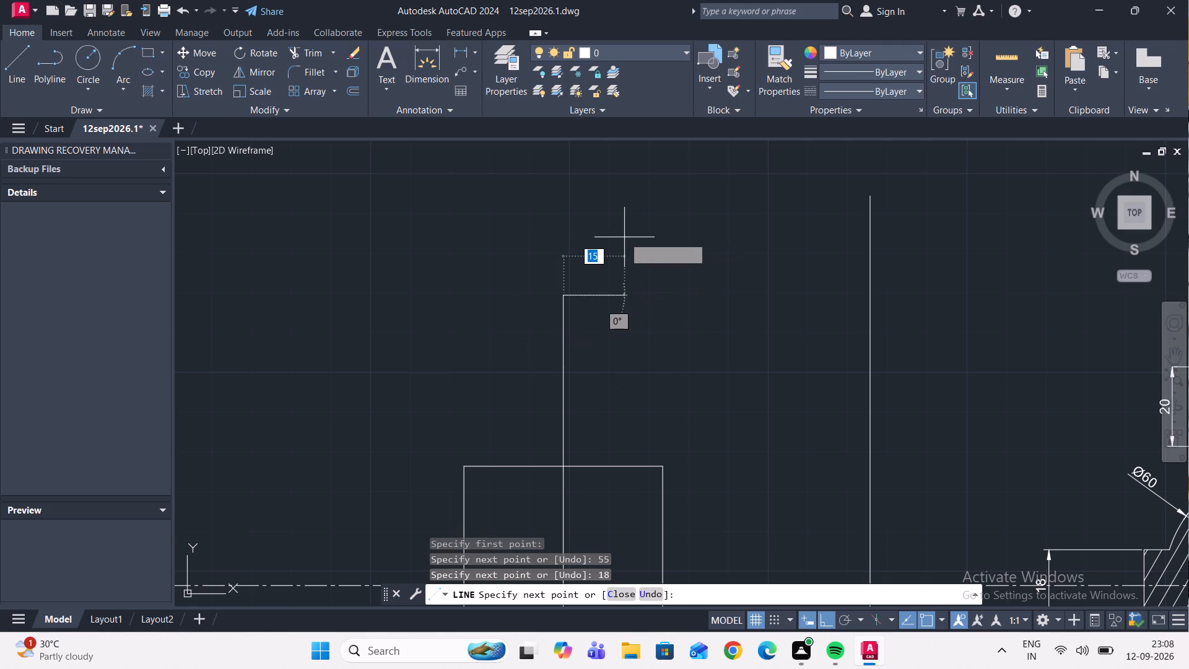
{"action": "key", "text": "Escape"}
Draw two concentric circles of radius 18 and 9 mm above the rectangle, centred where the 55 mm and 18 mm axis segments meet.
{"action": "scroll", "coordinate": [630, 280], "scroll_direction": "down", "scroll_amount": 3}
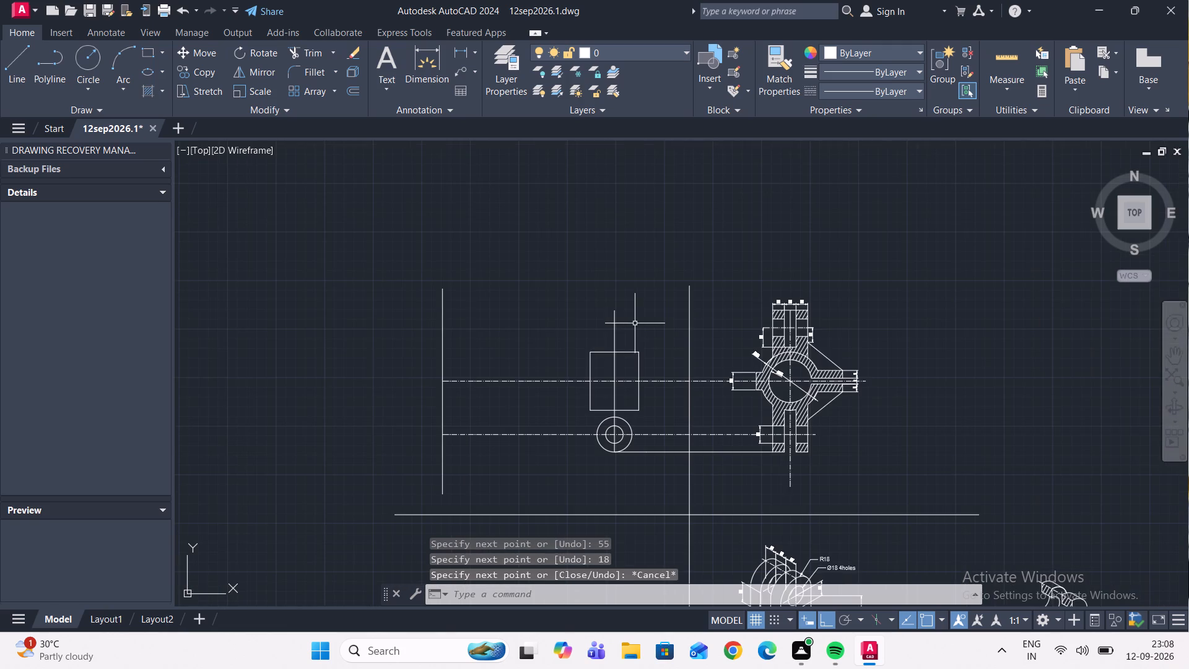
{"action": "scroll", "coordinate": [633, 385], "scroll_direction": "up", "scroll_amount": 1}
{"action": "left_click", "coordinate": [92, 57]}
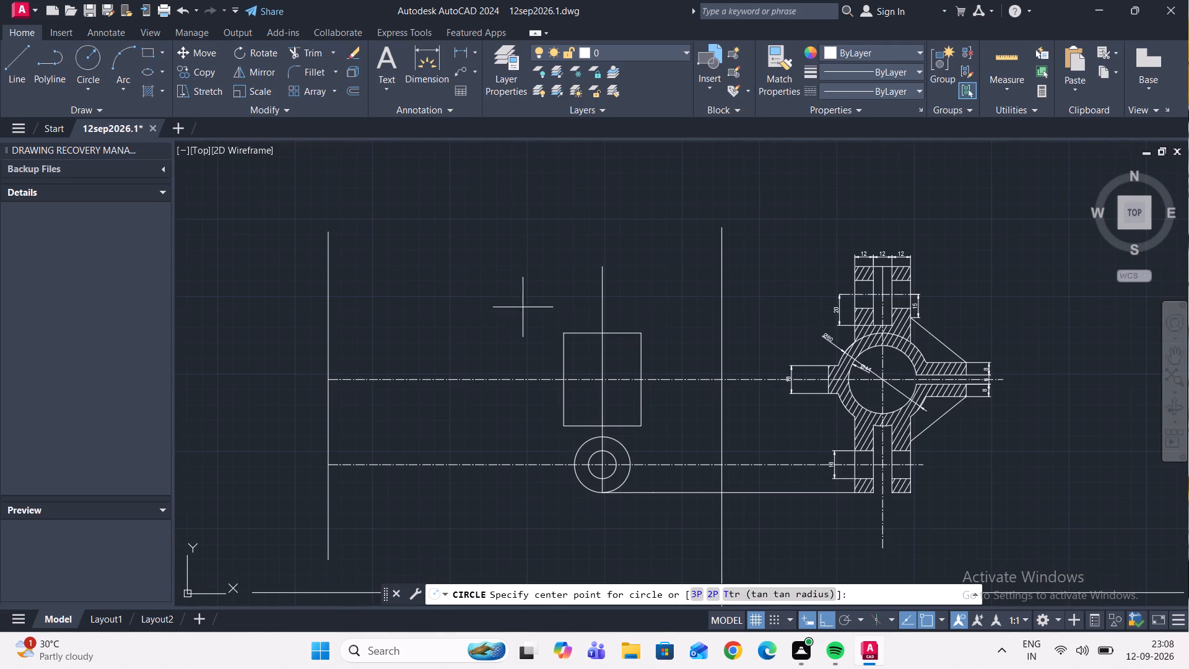
{"action": "left_click", "coordinate": [598, 295]}
{"action": "type", "text": "18"}
{"action": "key", "text": "Return"}
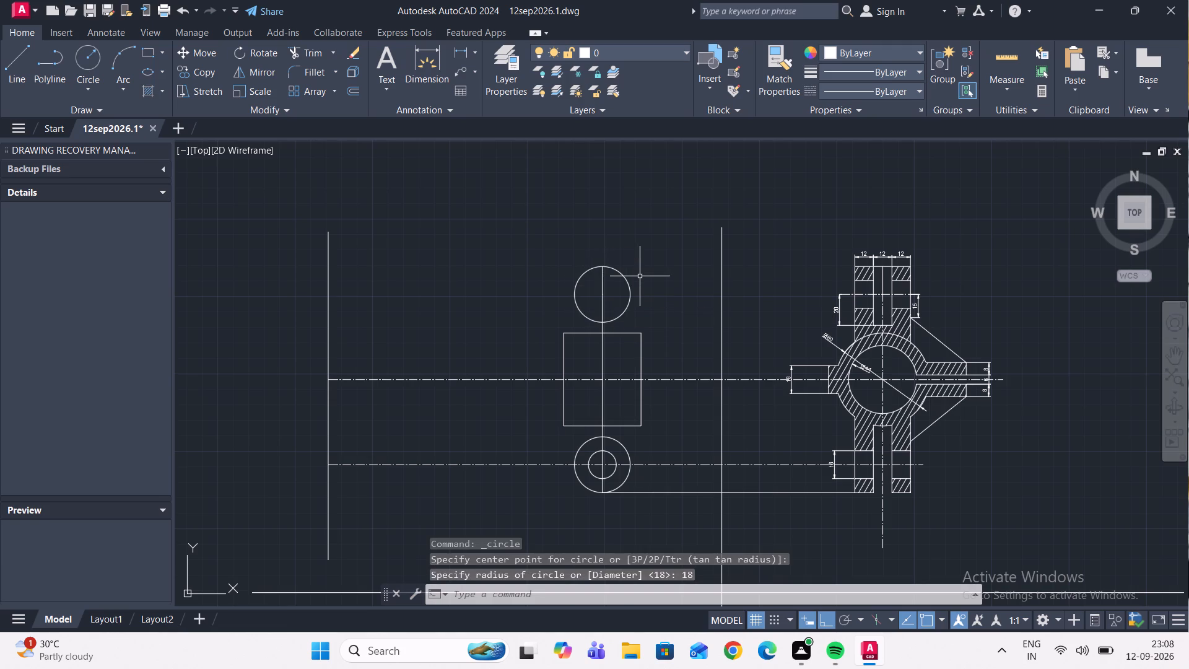
{"action": "left_click", "coordinate": [97, 62]}
{"action": "scroll", "coordinate": [689, 312], "scroll_direction": "up", "scroll_amount": 1}
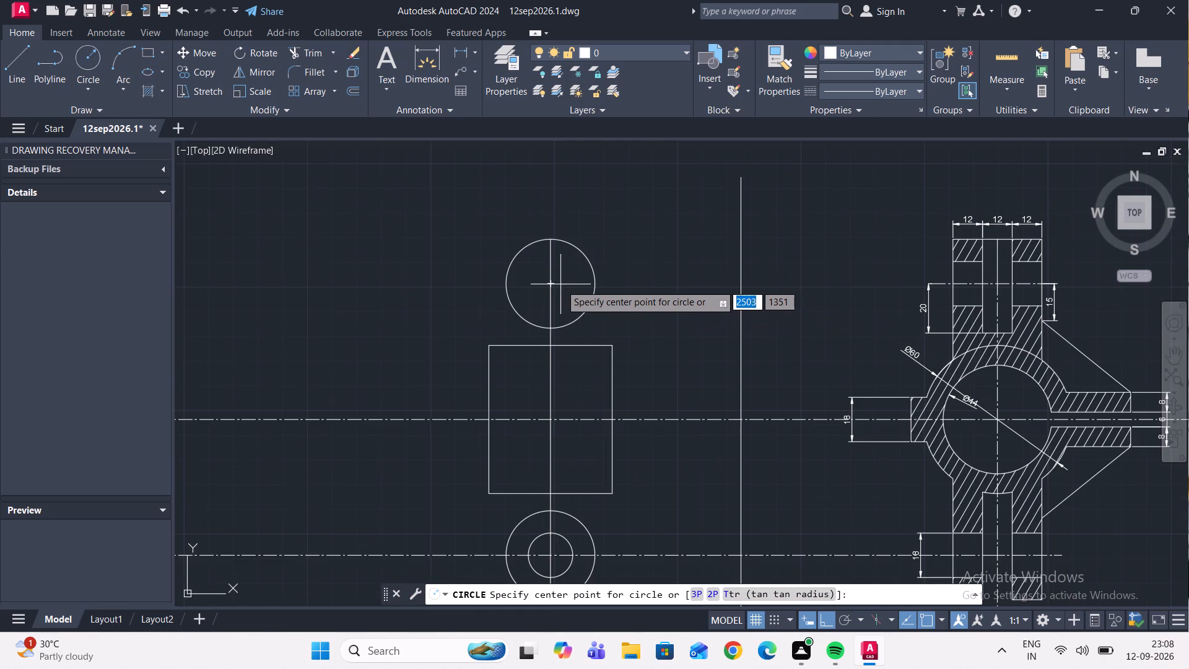
{"action": "left_click", "coordinate": [551, 284]}
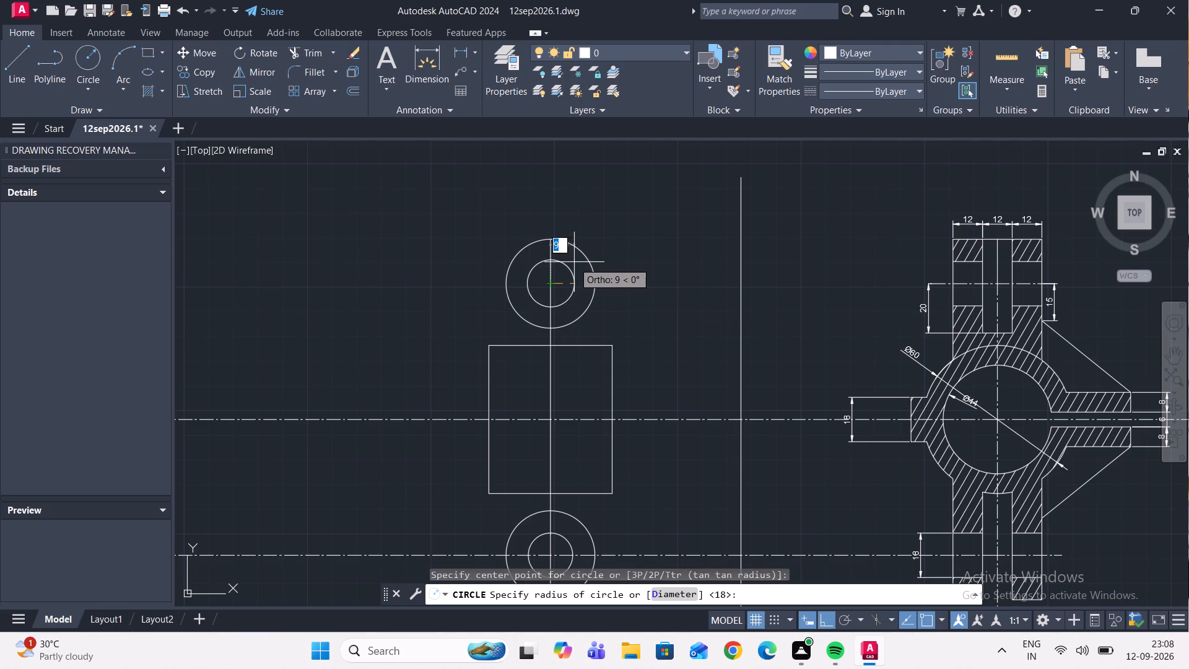
{"action": "key", "text": "9"}
{"action": "key", "text": "Return"}
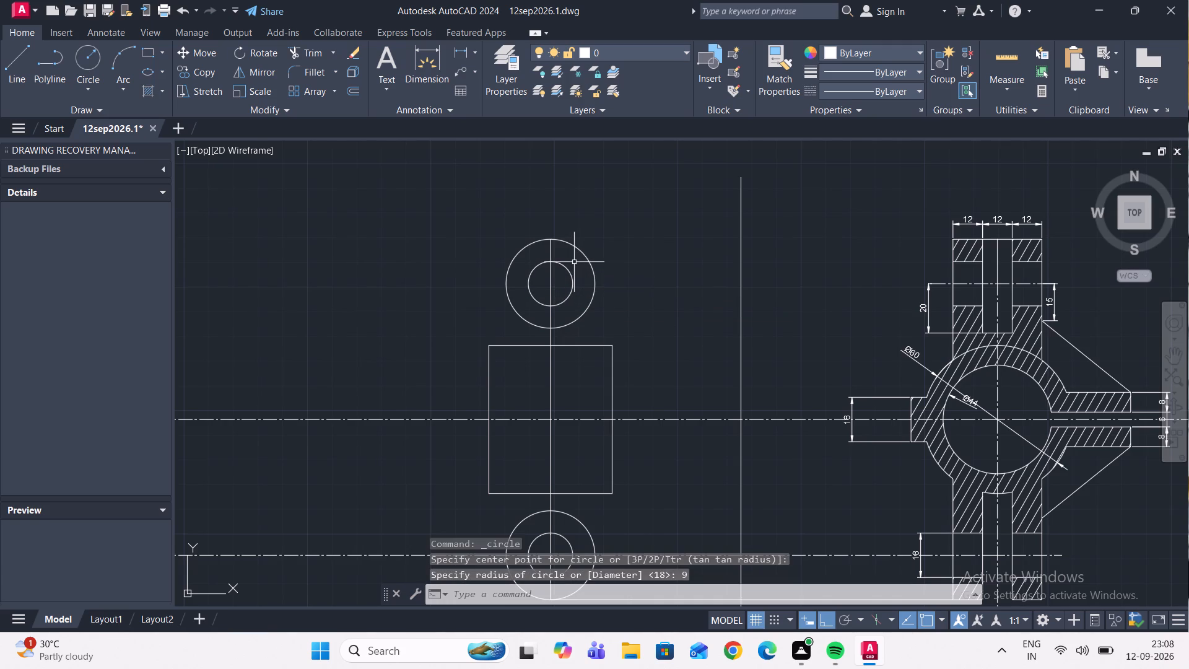
Draw a vertical line joining the right-hand quadrants of the side view's upper and lower outer circles.
{"action": "scroll", "coordinate": [574, 262], "scroll_direction": "down", "scroll_amount": 1}
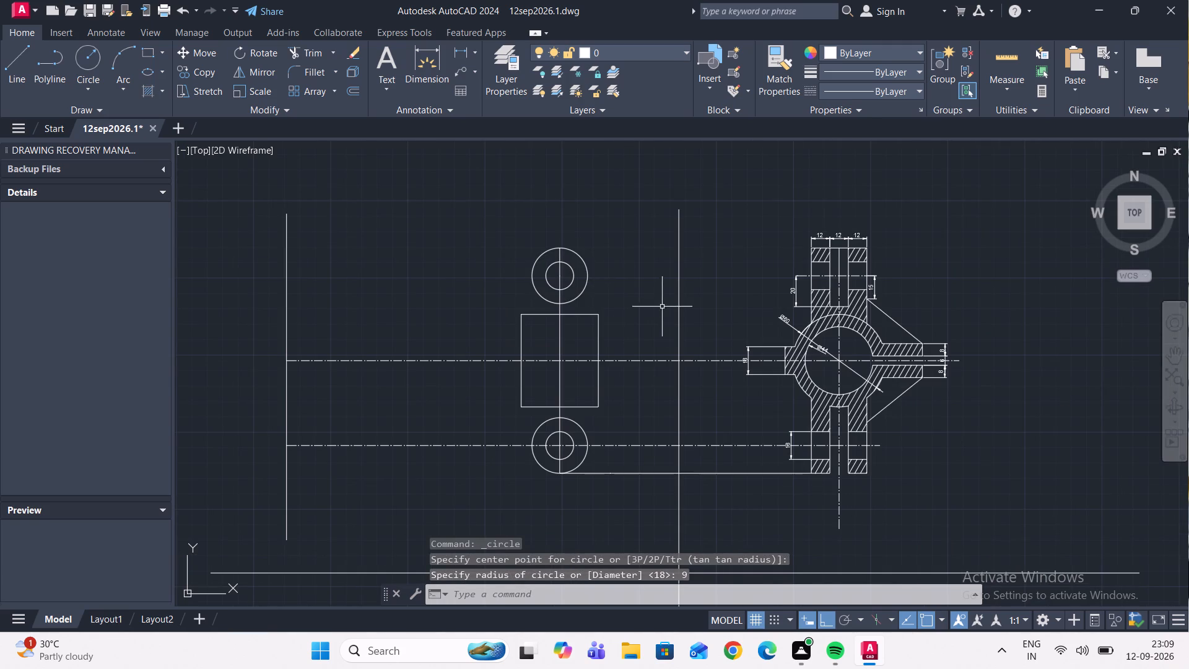
{"action": "scroll", "coordinate": [650, 303], "scroll_direction": "down", "scroll_amount": 1}
{"action": "scroll", "coordinate": [625, 328], "scroll_direction": "up", "scroll_amount": 1}
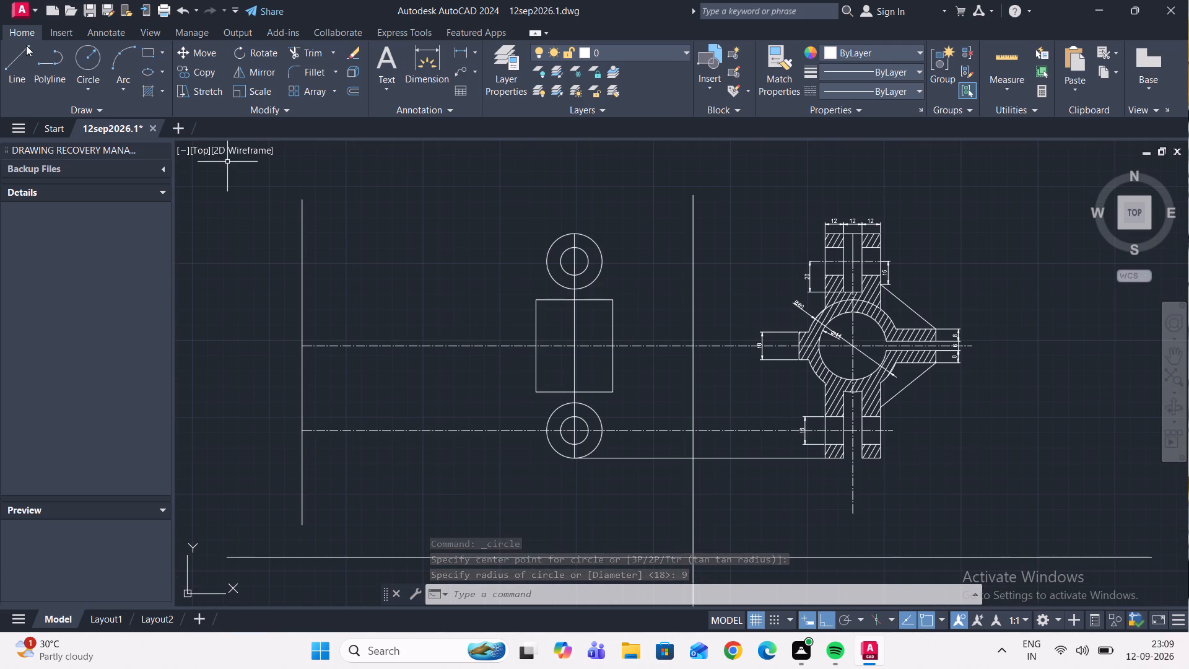
{"action": "left_click", "coordinate": [18, 53]}
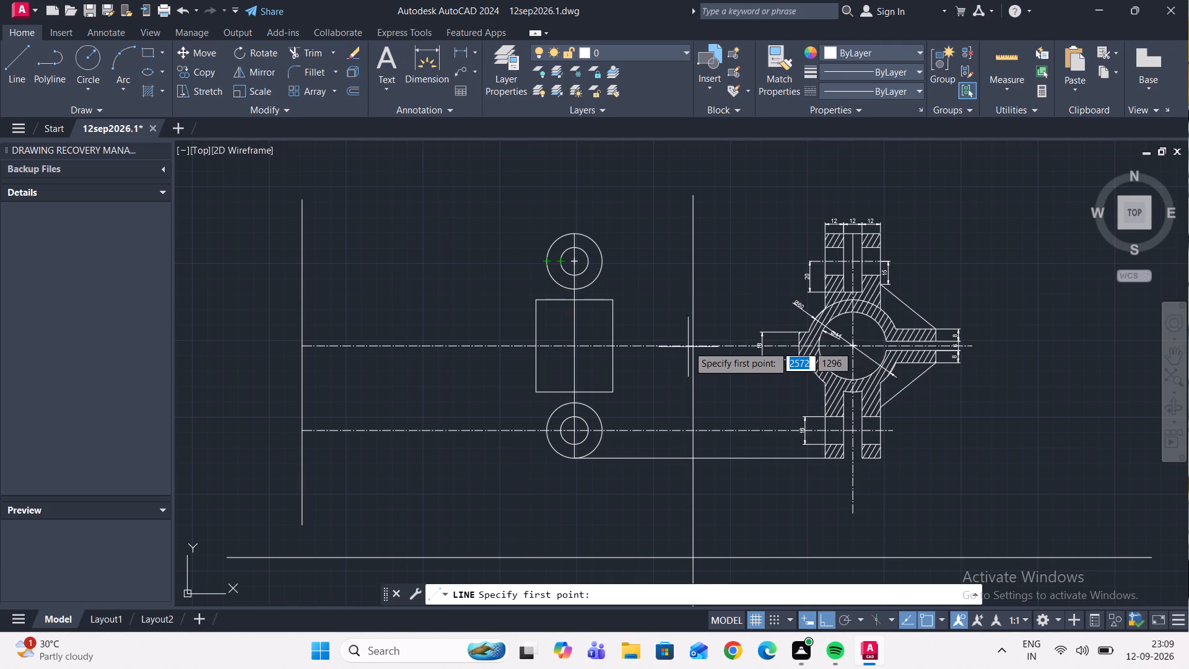
{"action": "scroll", "coordinate": [694, 334], "scroll_direction": "down", "scroll_amount": 2}
{"action": "scroll", "coordinate": [790, 356], "scroll_direction": "up", "scroll_amount": 1}
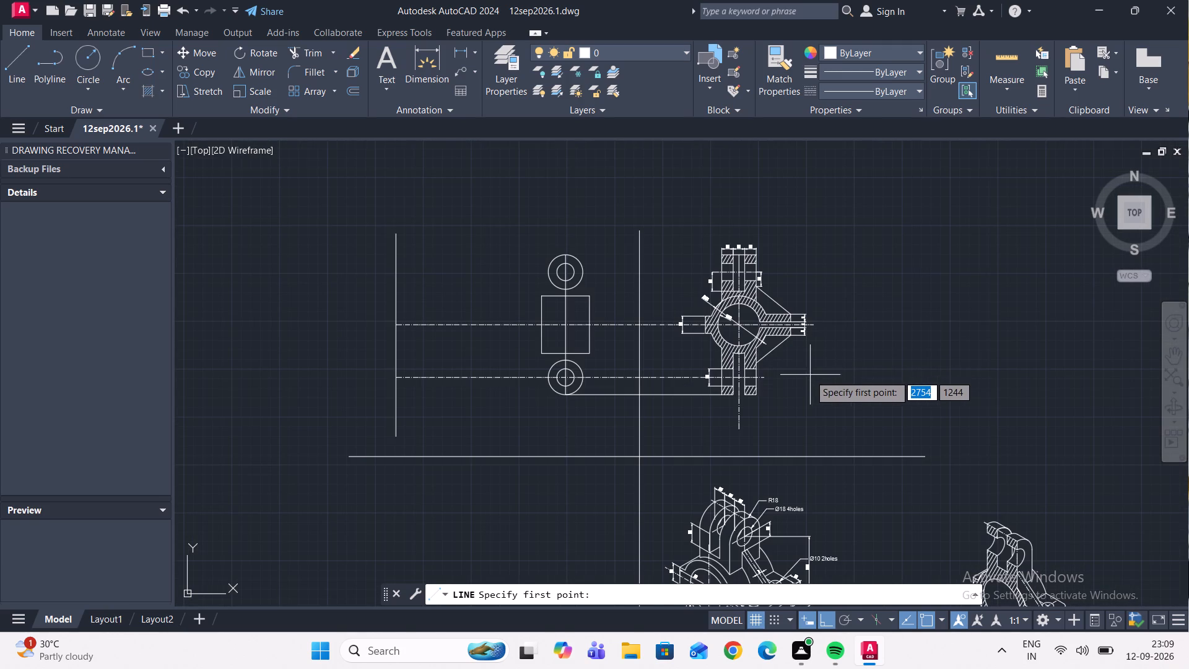
{"action": "scroll", "coordinate": [759, 367], "scroll_direction": "down", "scroll_amount": 2}
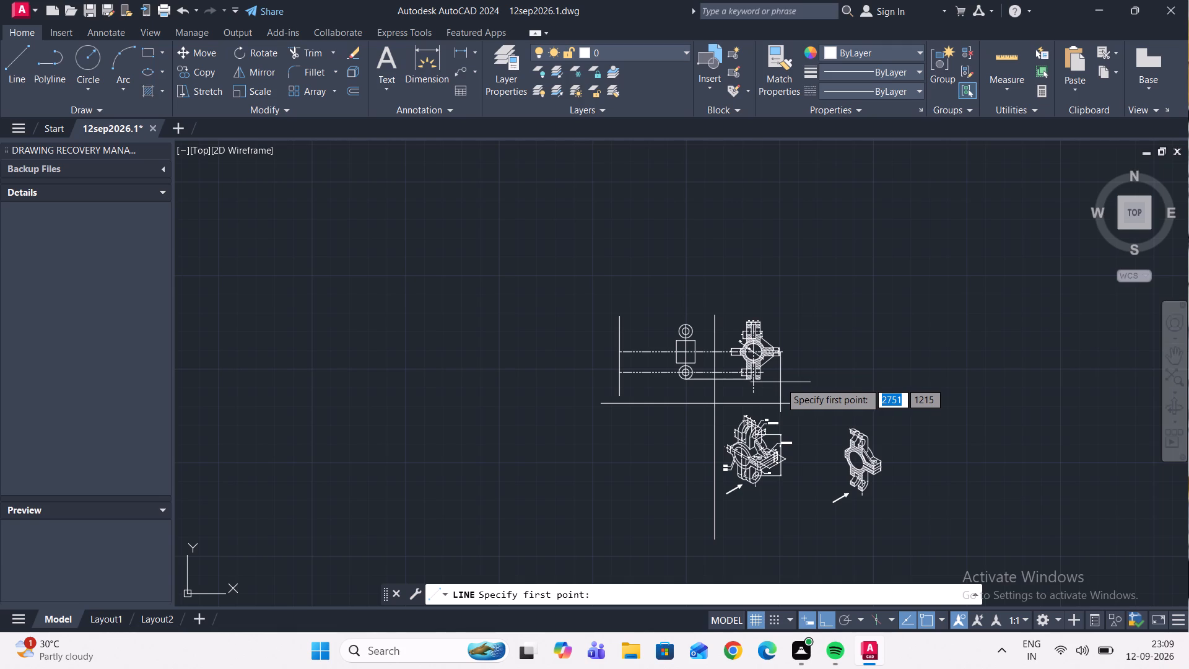
{"action": "scroll", "coordinate": [804, 380], "scroll_direction": "down", "scroll_amount": 1}
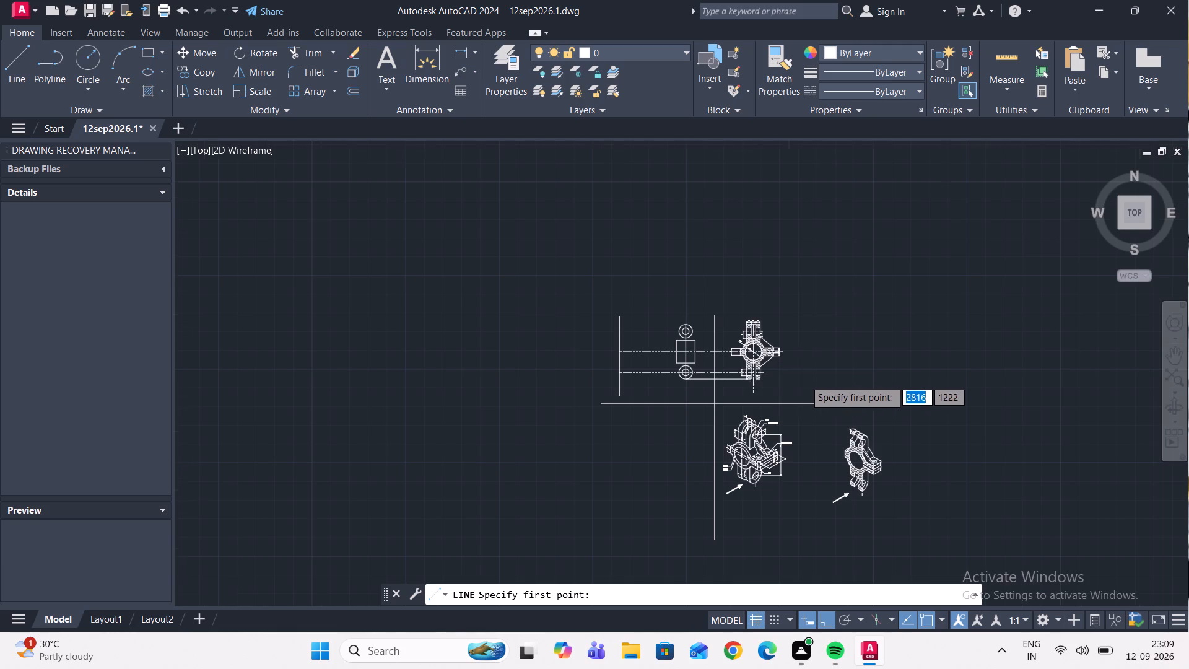
{"action": "scroll", "coordinate": [739, 358], "scroll_direction": "up", "scroll_amount": 3}
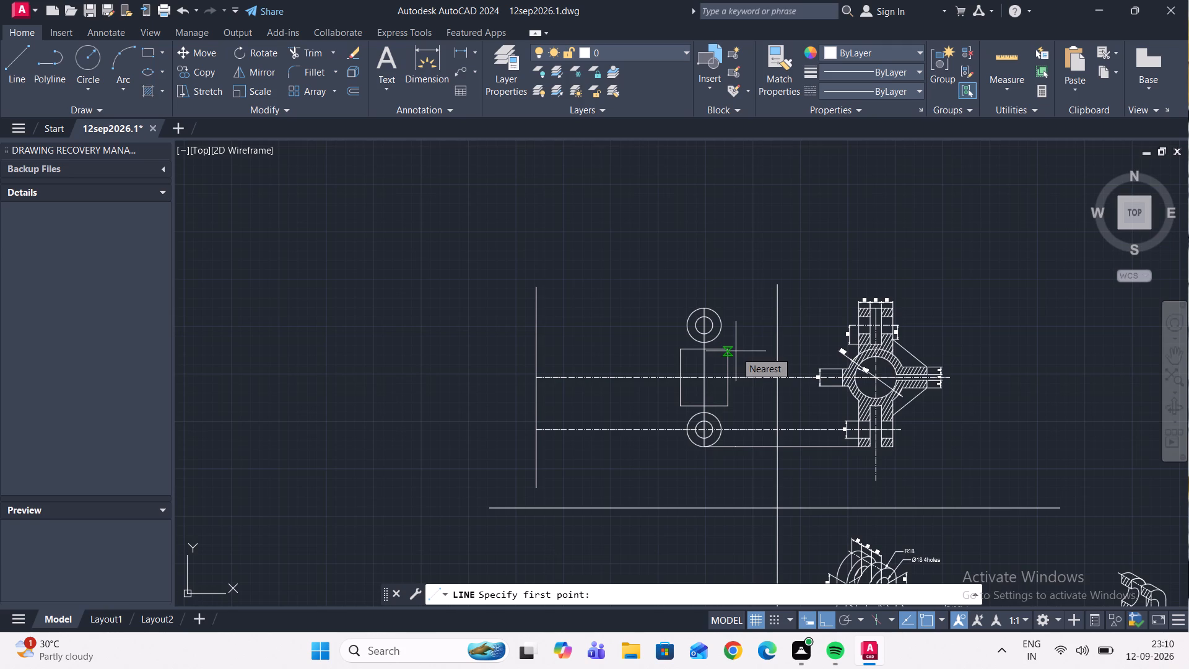
{"action": "scroll", "coordinate": [736, 351], "scroll_direction": "down", "scroll_amount": 1}
{"action": "scroll", "coordinate": [736, 342], "scroll_direction": "up", "scroll_amount": 2}
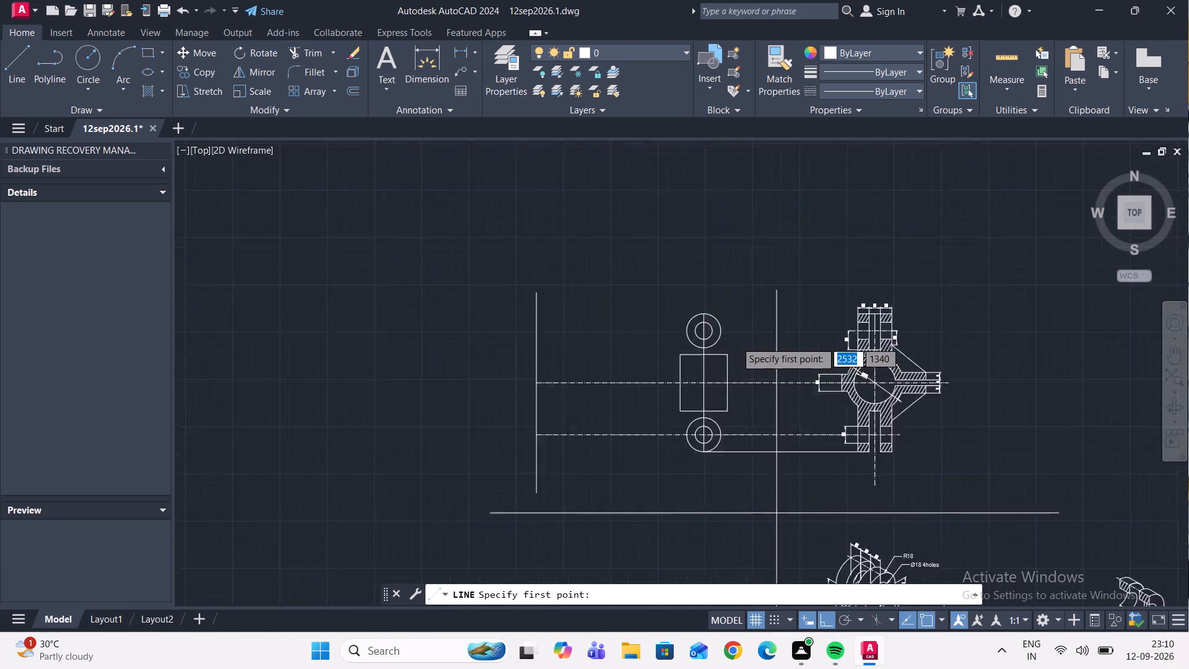
{"action": "scroll", "coordinate": [726, 326], "scroll_direction": "up", "scroll_amount": 1}
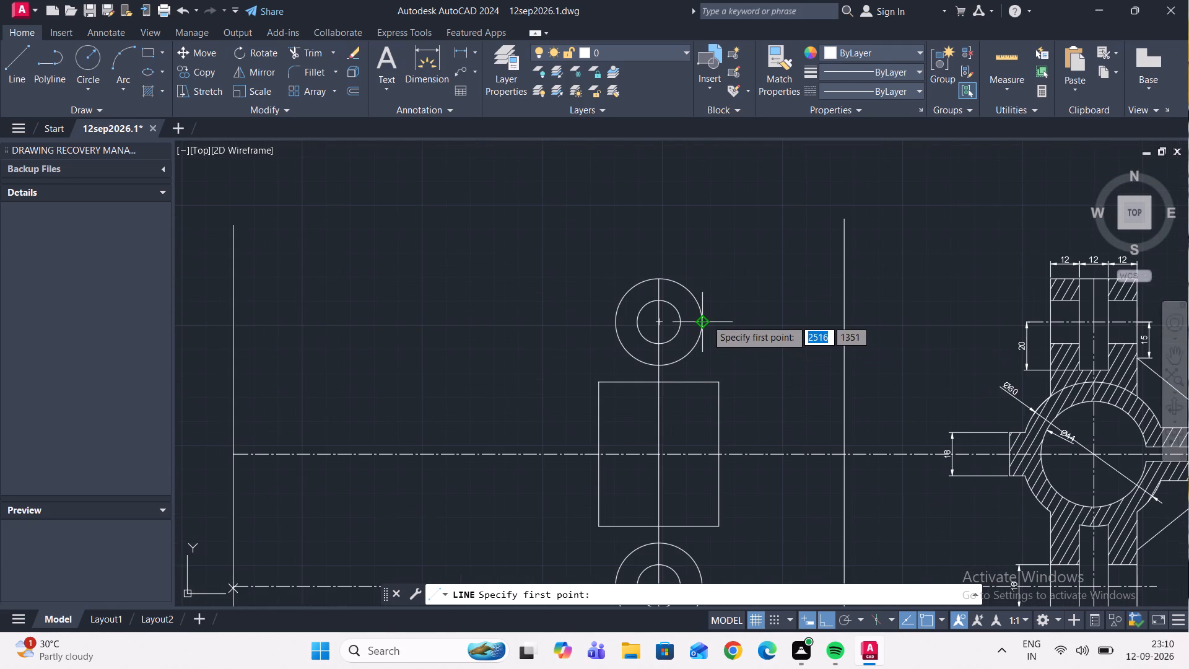
{"action": "left_click", "coordinate": [707, 320]}
{"action": "scroll", "coordinate": [679, 396], "scroll_direction": "down", "scroll_amount": 3}
{"action": "scroll", "coordinate": [671, 445], "scroll_direction": "up", "scroll_amount": 3}
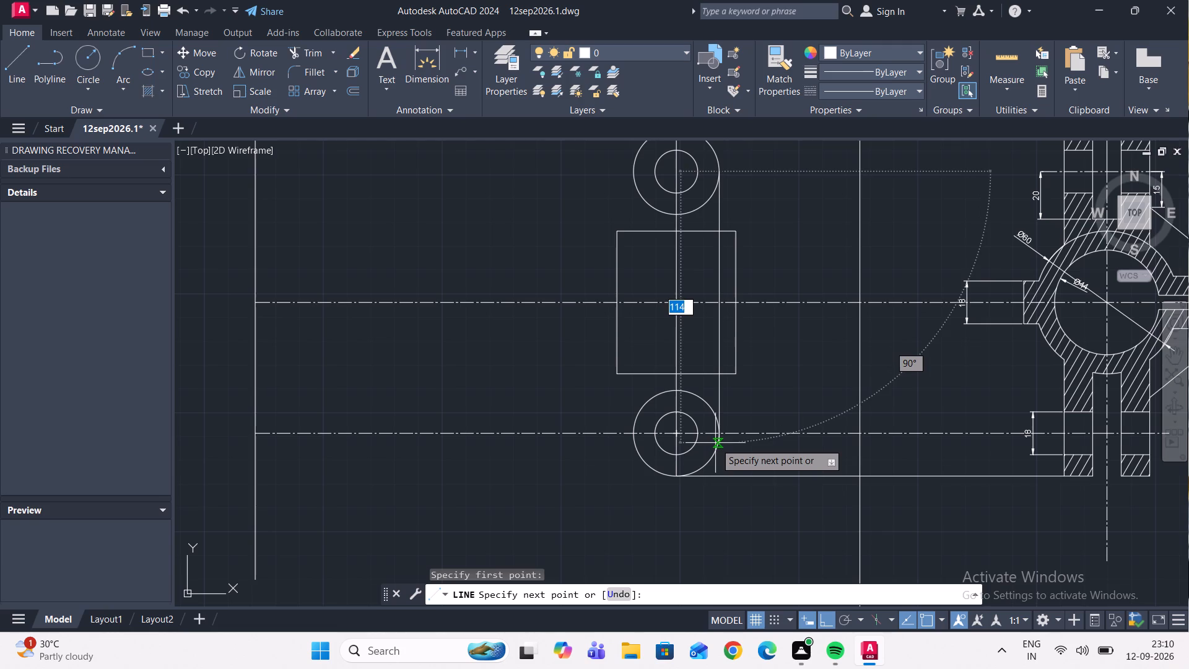
{"action": "left_click", "coordinate": [720, 435]}
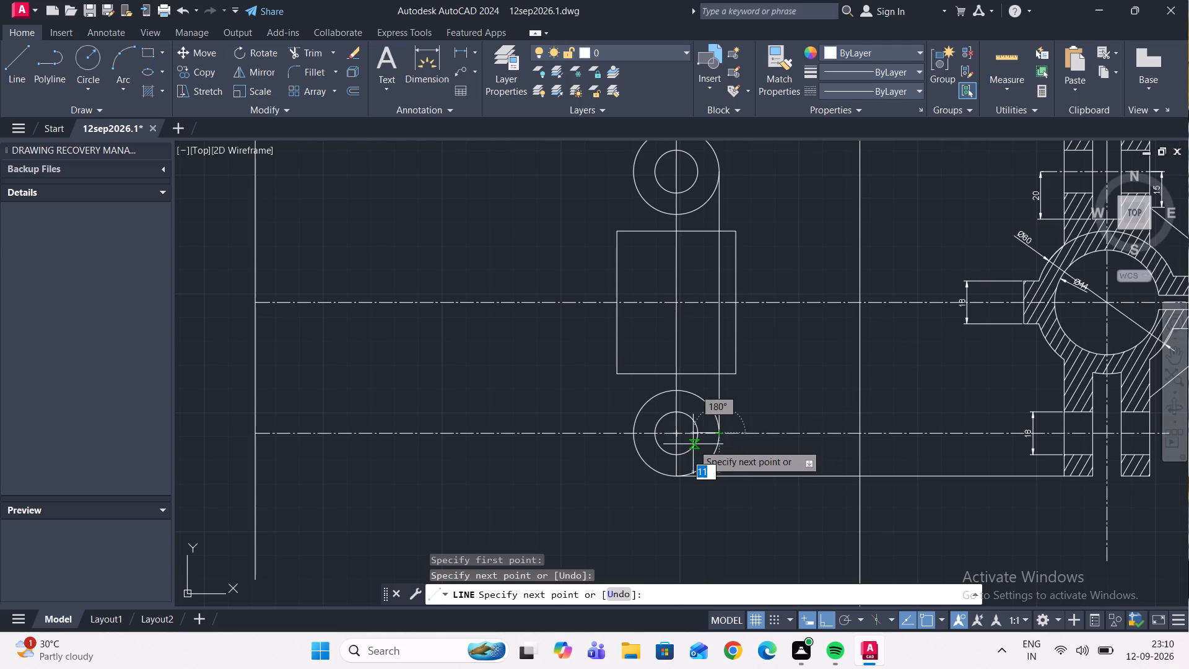
{"action": "key", "text": "Escape"}
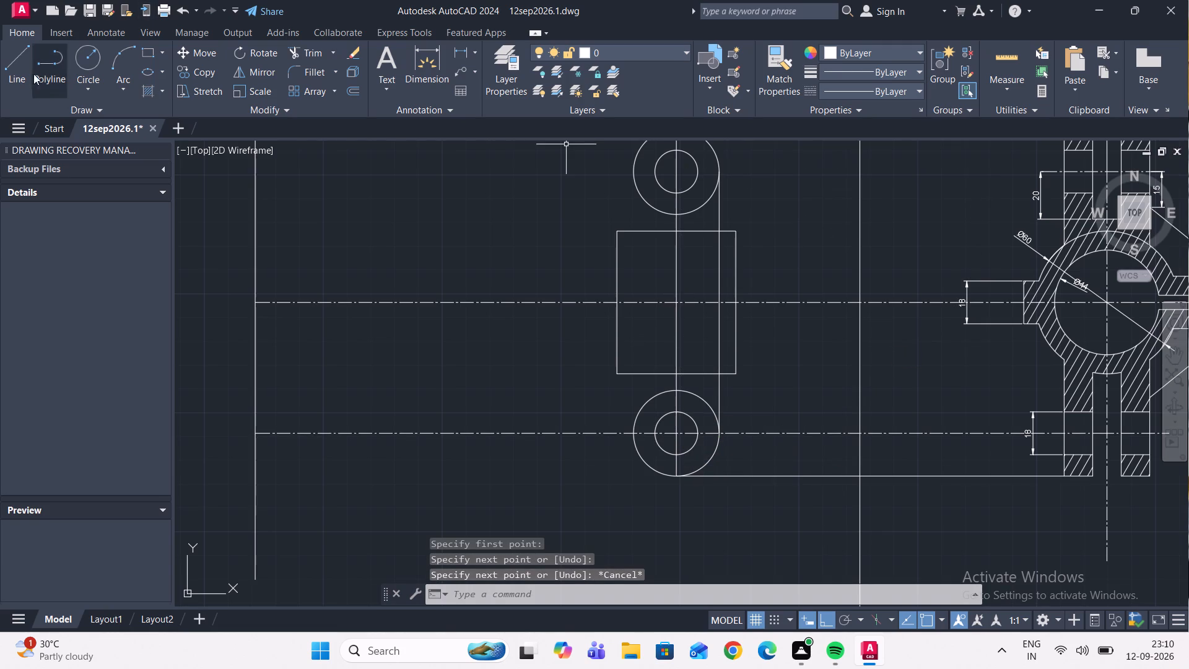
Draw a matching vertical line joining the left-hand quadrants of the upper and lower outer circles.
{"action": "left_click", "coordinate": [19, 59]}
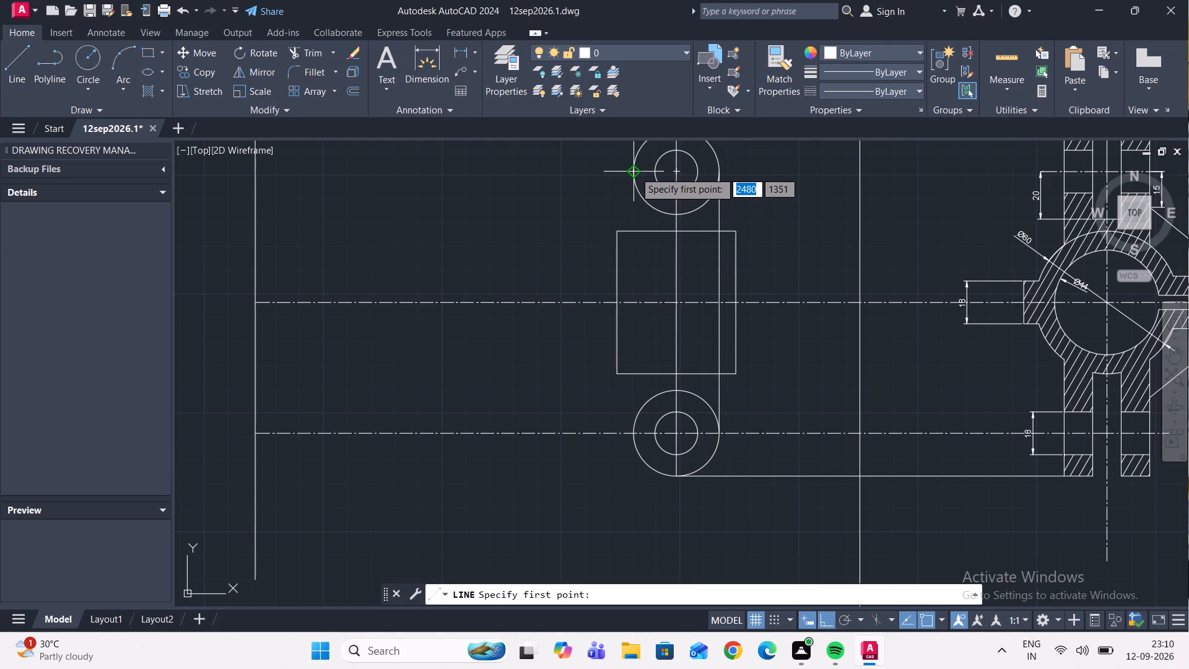
{"action": "left_click", "coordinate": [635, 172]}
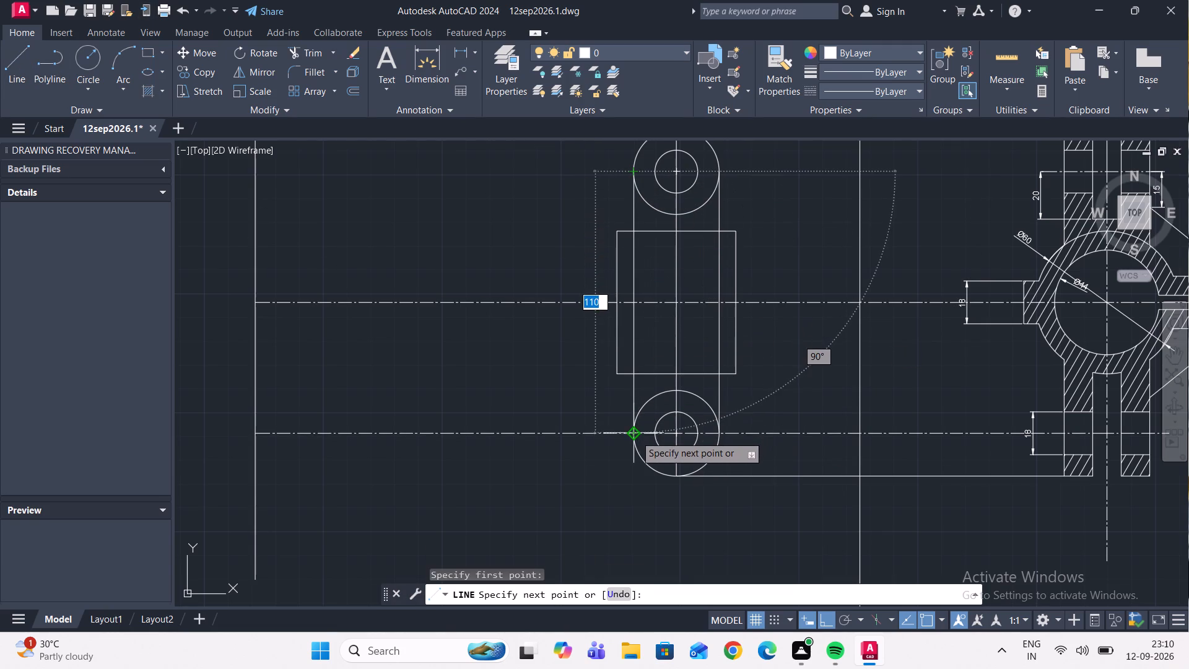
{"action": "left_click", "coordinate": [635, 435]}
{"action": "key", "text": "Escape"}
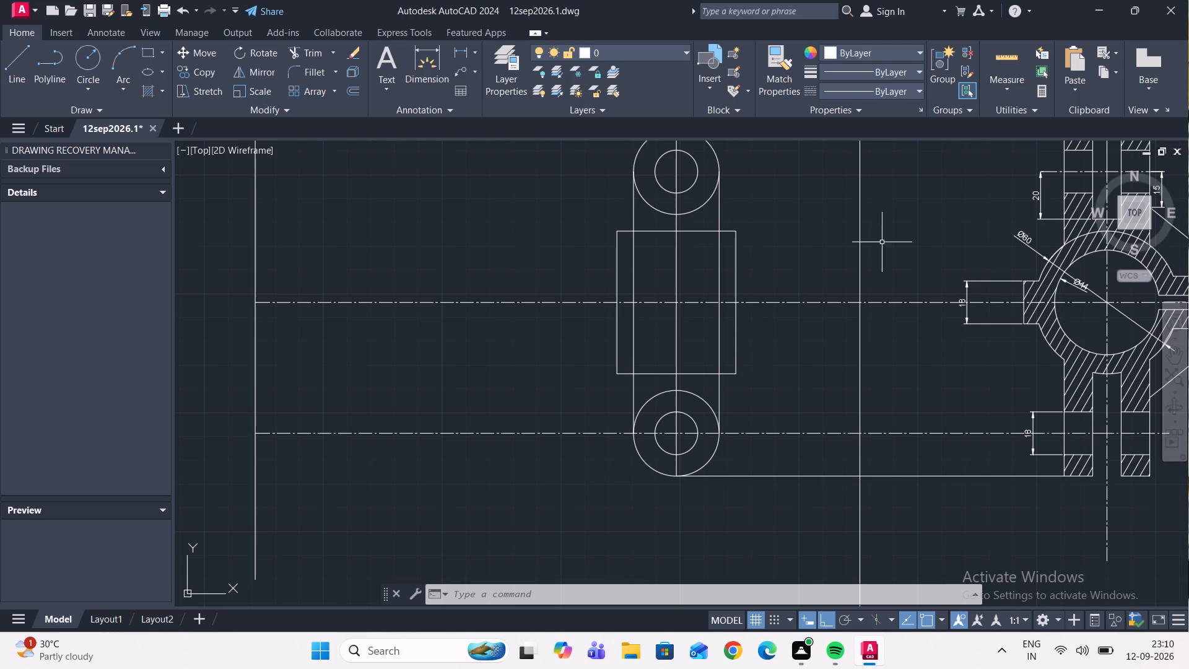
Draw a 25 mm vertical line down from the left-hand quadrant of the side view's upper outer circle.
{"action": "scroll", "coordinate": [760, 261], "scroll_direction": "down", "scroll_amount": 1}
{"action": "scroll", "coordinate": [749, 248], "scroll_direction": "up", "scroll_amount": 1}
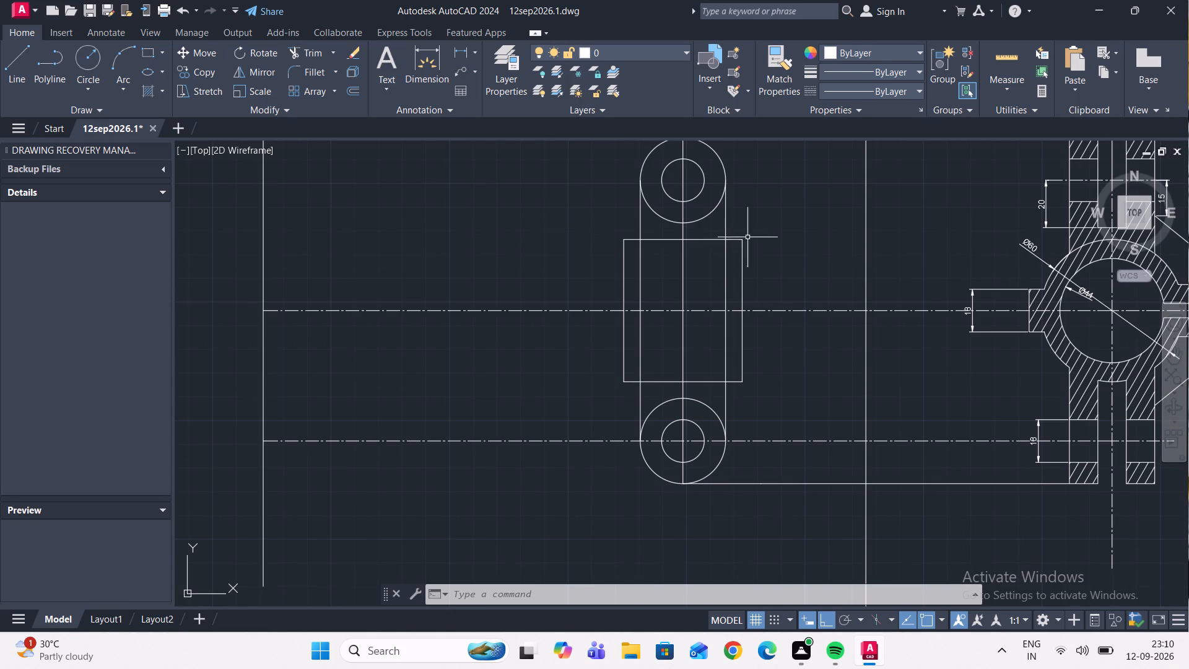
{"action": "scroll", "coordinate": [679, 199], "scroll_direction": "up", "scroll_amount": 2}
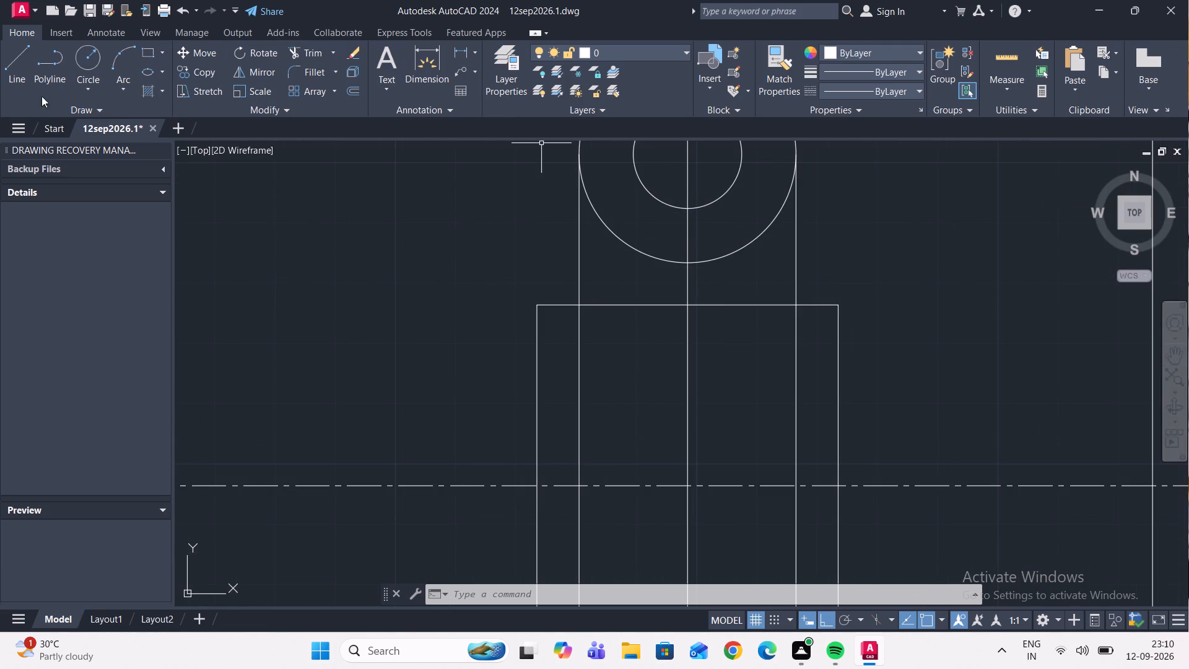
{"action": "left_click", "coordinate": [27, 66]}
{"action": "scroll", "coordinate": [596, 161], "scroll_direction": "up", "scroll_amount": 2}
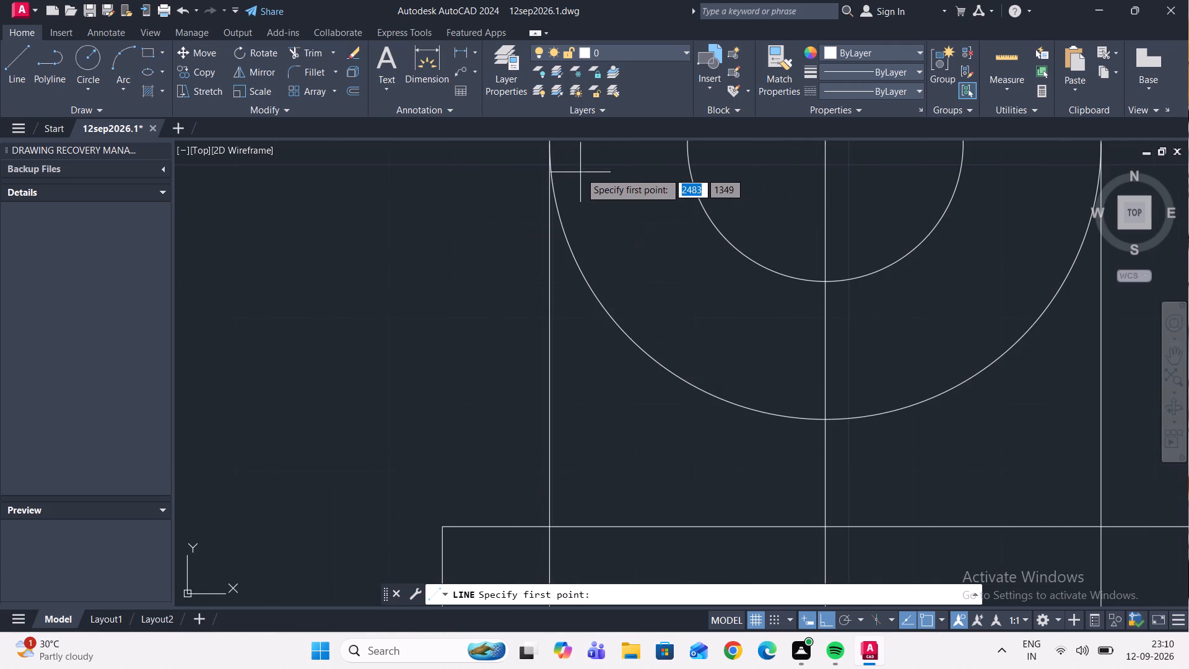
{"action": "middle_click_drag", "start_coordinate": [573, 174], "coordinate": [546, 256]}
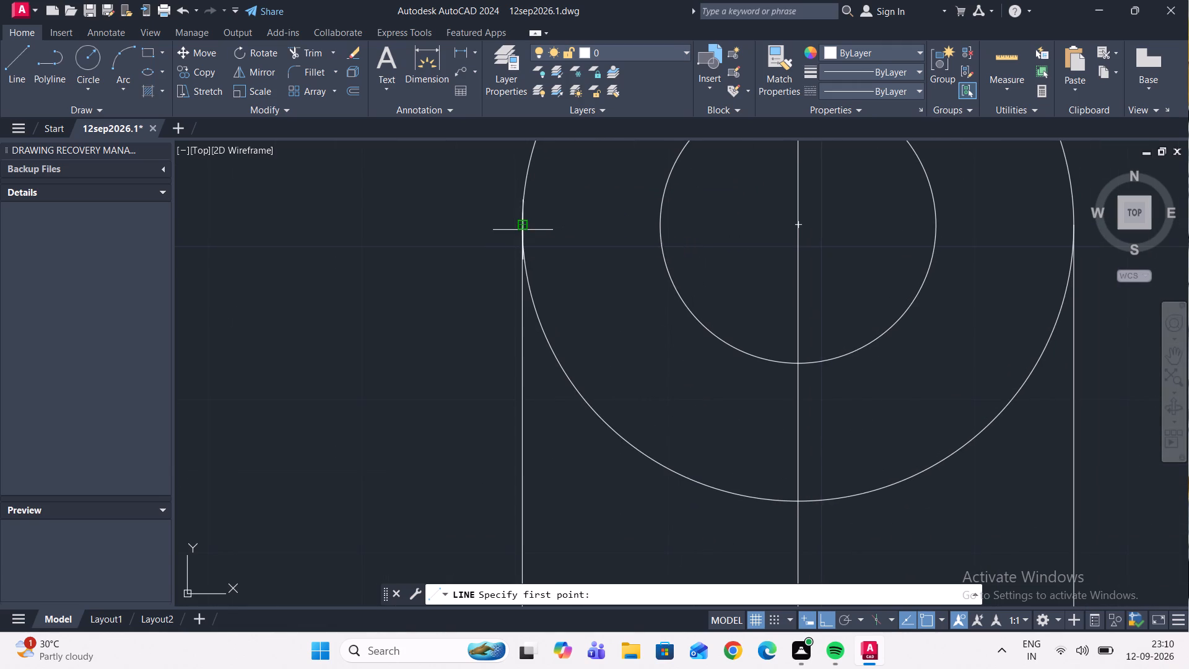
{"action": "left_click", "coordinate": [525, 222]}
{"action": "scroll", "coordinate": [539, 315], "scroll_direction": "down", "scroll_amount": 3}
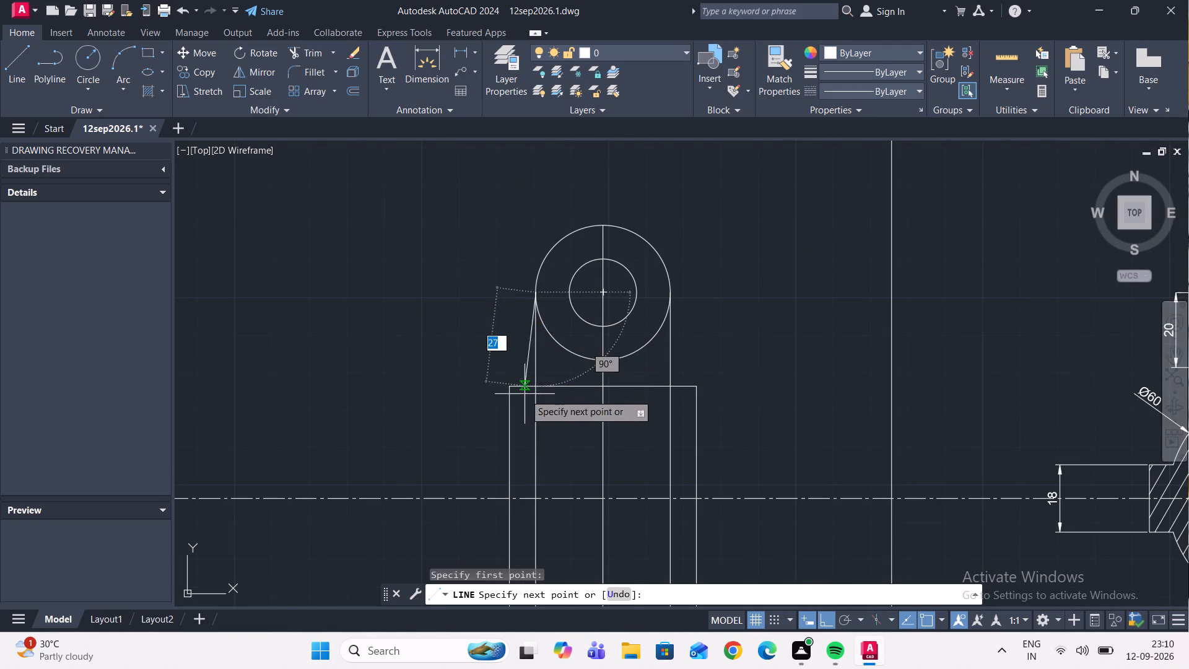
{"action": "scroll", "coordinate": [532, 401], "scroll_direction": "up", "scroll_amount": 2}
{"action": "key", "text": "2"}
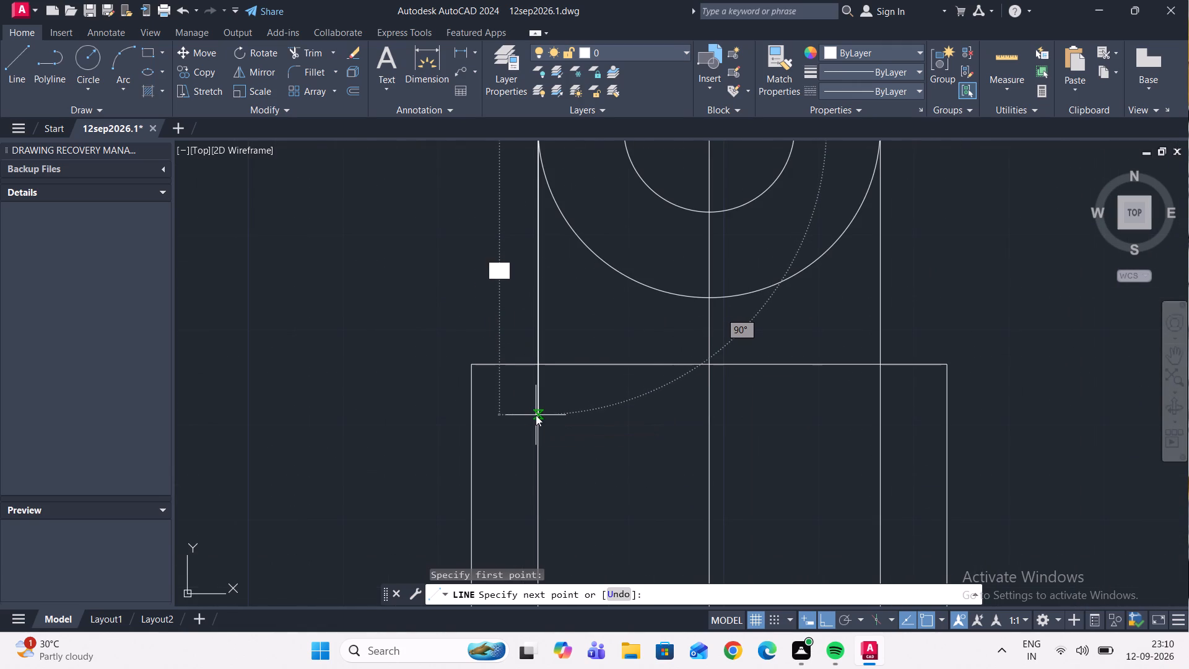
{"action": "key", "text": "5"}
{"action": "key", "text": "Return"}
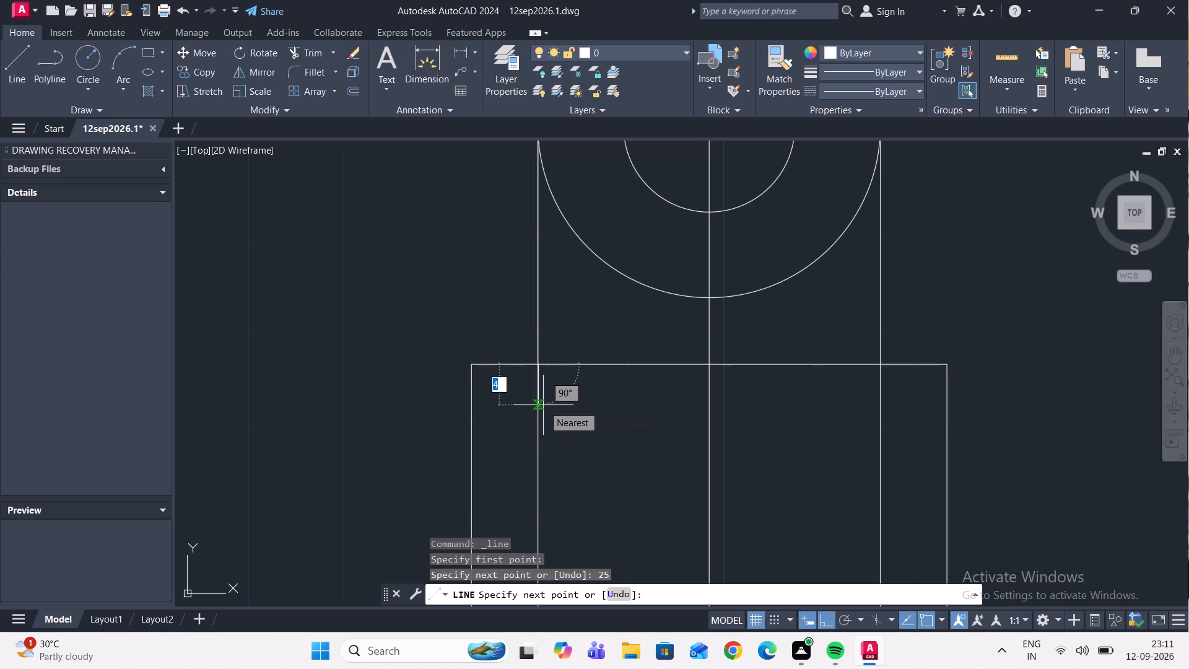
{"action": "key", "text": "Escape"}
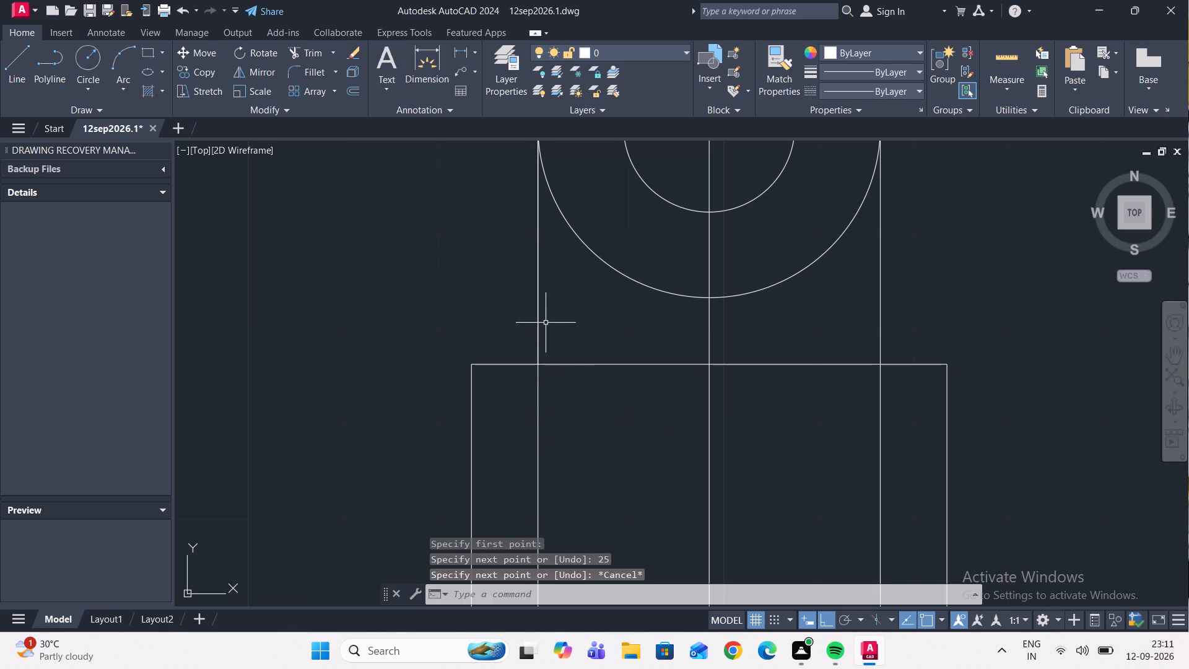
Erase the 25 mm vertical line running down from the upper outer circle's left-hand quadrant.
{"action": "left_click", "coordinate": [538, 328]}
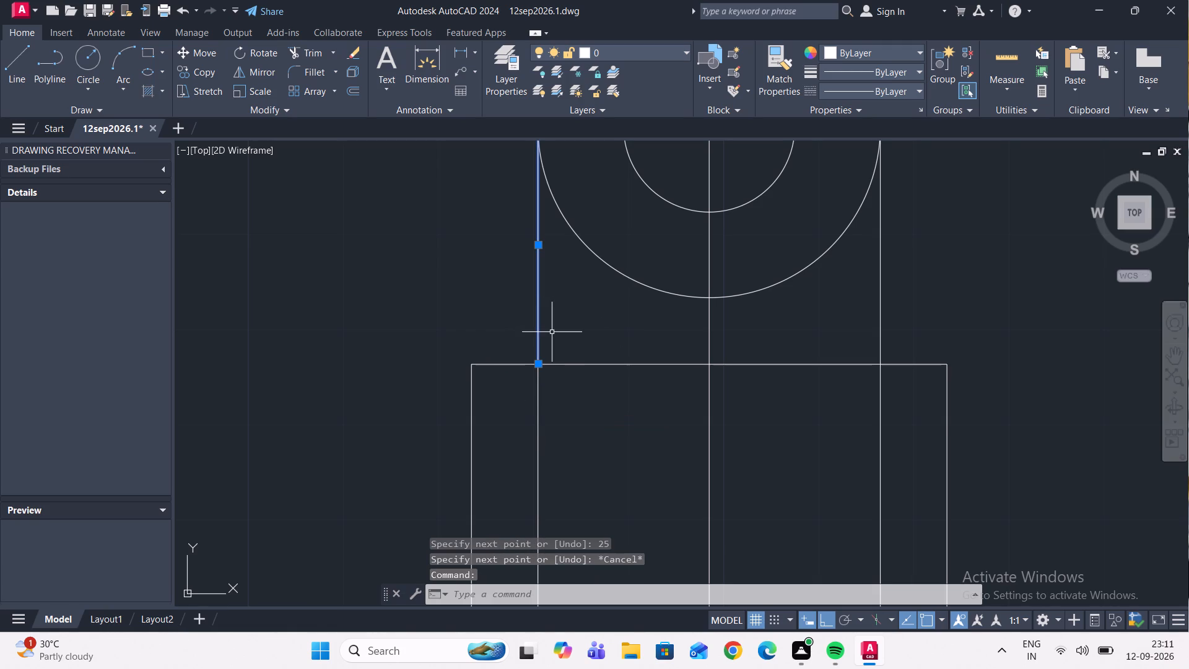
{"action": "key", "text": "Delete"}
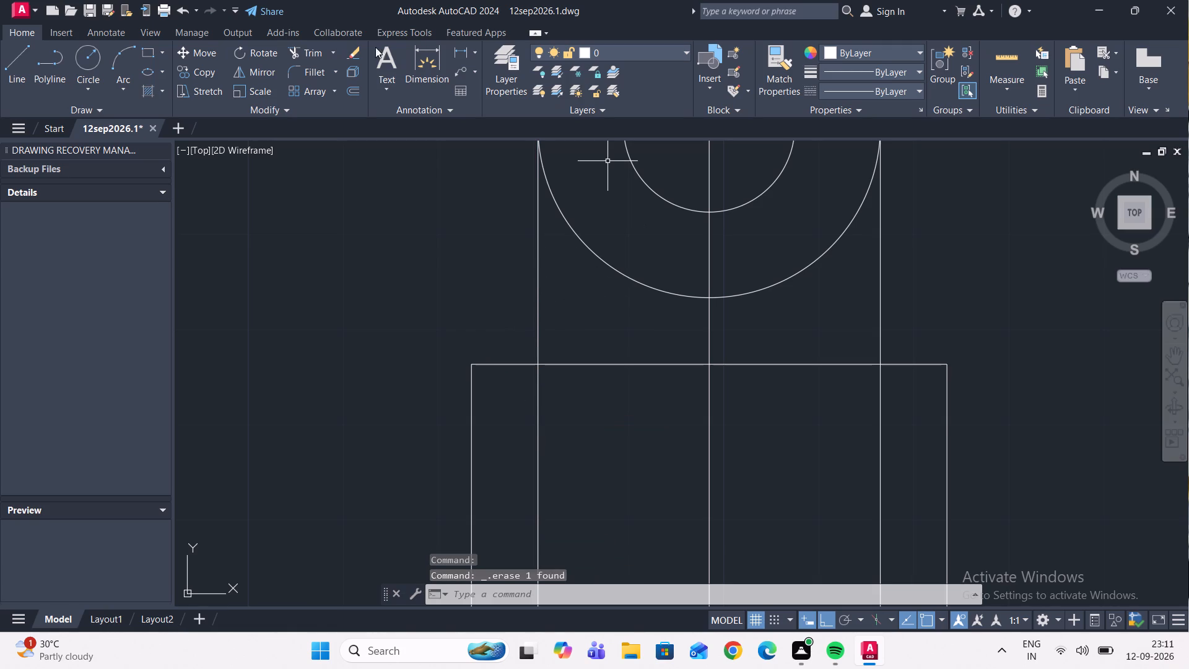
Trim away the upper outer circle's lower half and the lower outer circle's upper half, leaving rounded lug ends.
{"action": "left_click", "coordinate": [297, 52]}
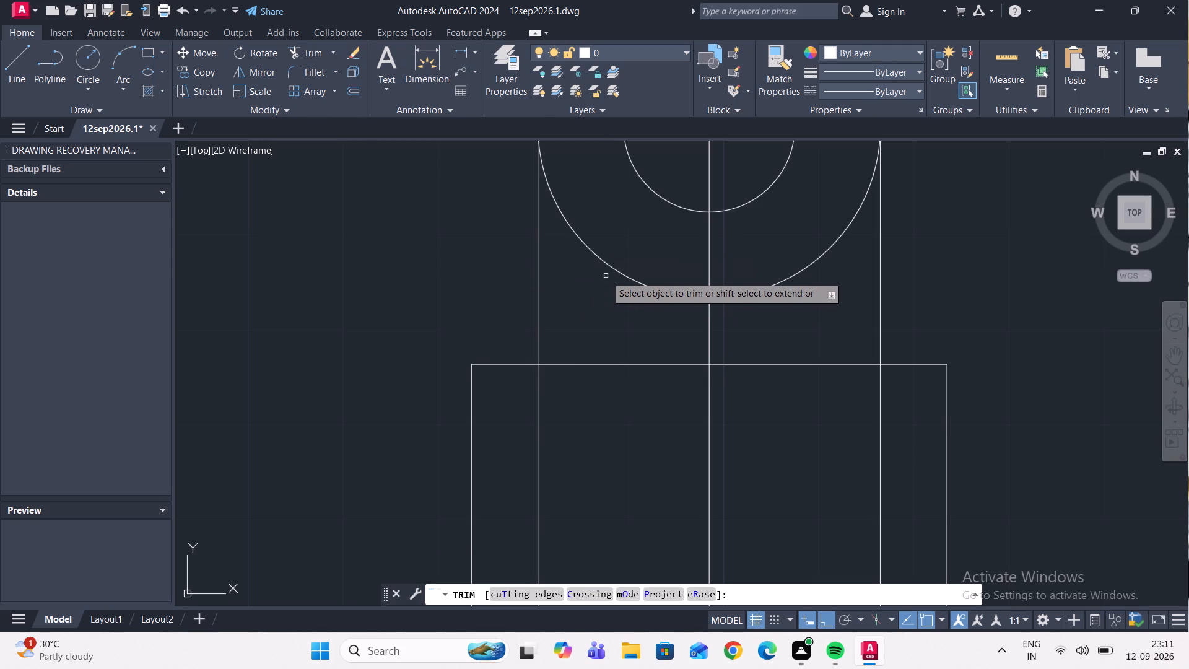
{"action": "left_click", "coordinate": [612, 267]}
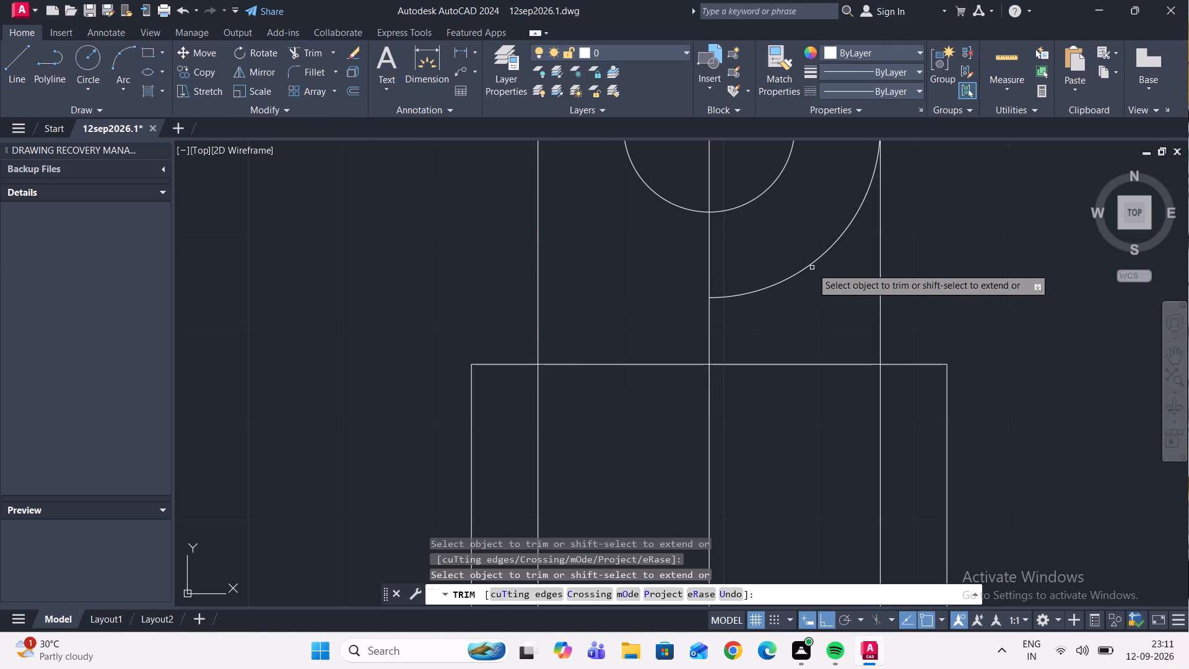
{"action": "left_click", "coordinate": [811, 267]}
{"action": "scroll", "coordinate": [819, 270], "scroll_direction": "down", "scroll_amount": 2}
{"action": "middle_click_drag", "start_coordinate": [819, 269], "coordinate": [795, 245]}
{"action": "middle_click_drag", "start_coordinate": [752, 429], "coordinate": [761, 268]}
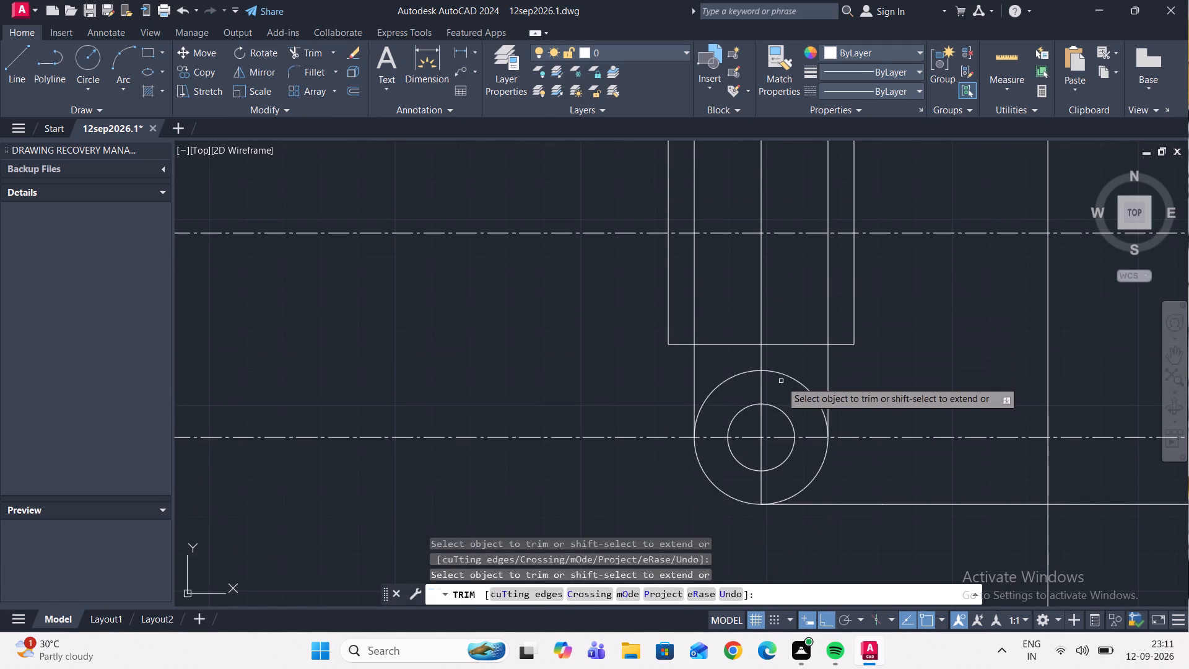
{"action": "left_click", "coordinate": [788, 375]}
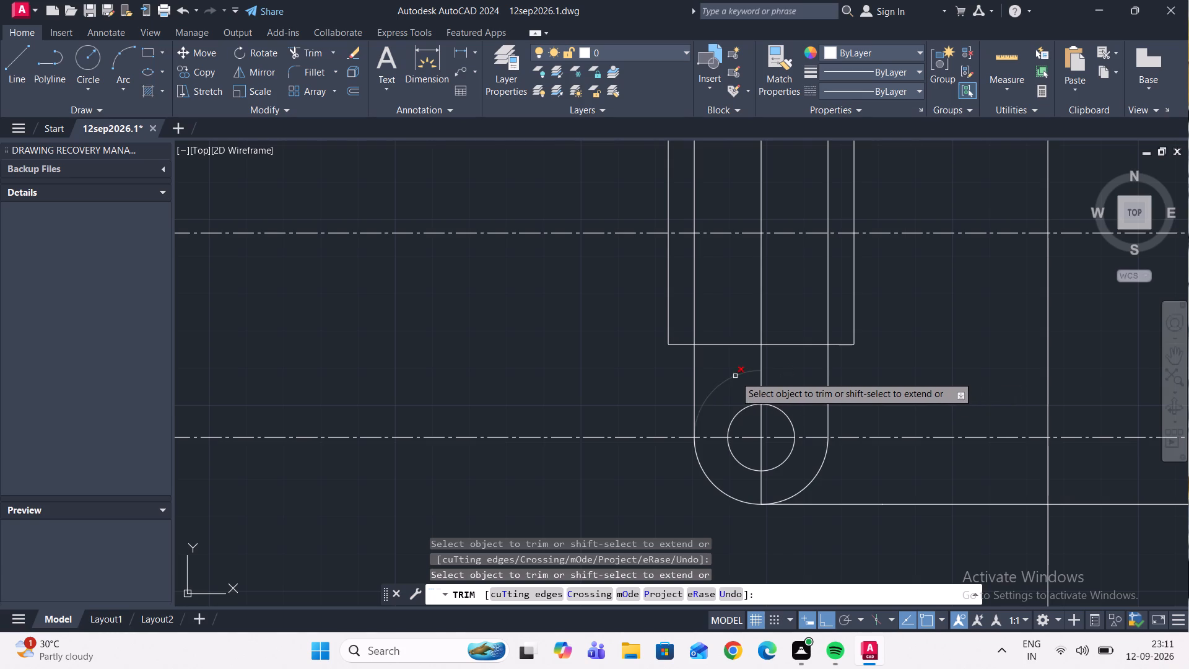
{"action": "left_click", "coordinate": [736, 375]}
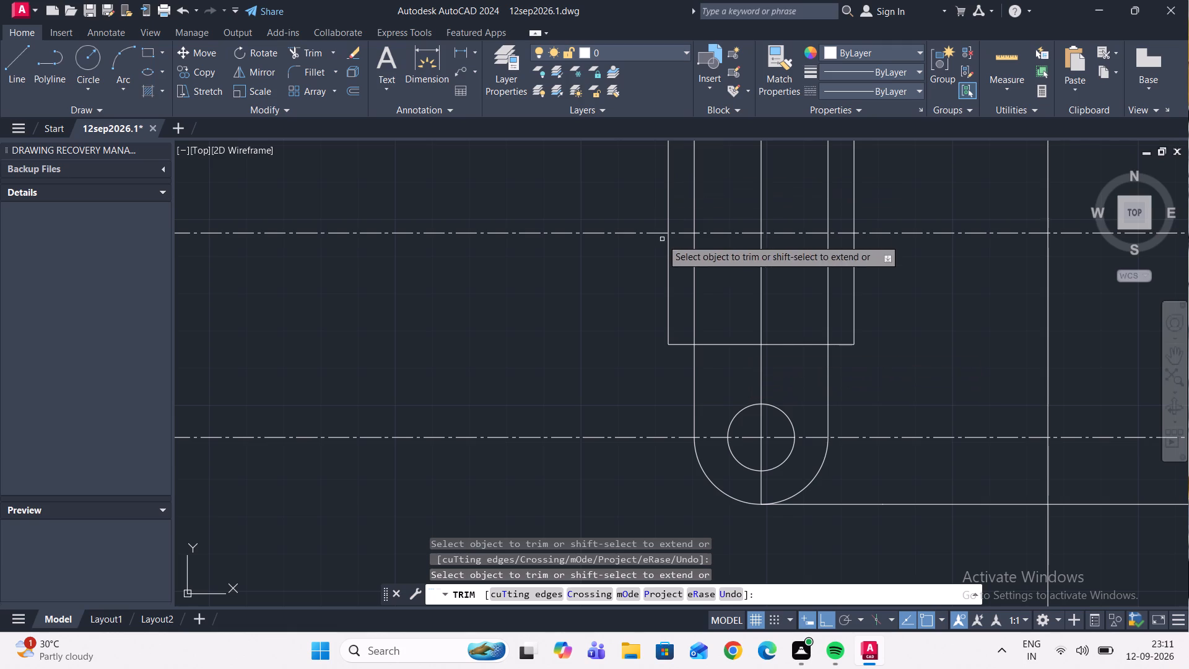
Examine the isometric drawing's dimensions for the lugs, holes, rib and slotted flange against the side view.
{"action": "scroll", "coordinate": [664, 243], "scroll_direction": "down", "scroll_amount": 4}
{"action": "scroll", "coordinate": [804, 390], "scroll_direction": "up", "scroll_amount": 4}
{"action": "scroll", "coordinate": [811, 352], "scroll_direction": "down", "scroll_amount": 1}
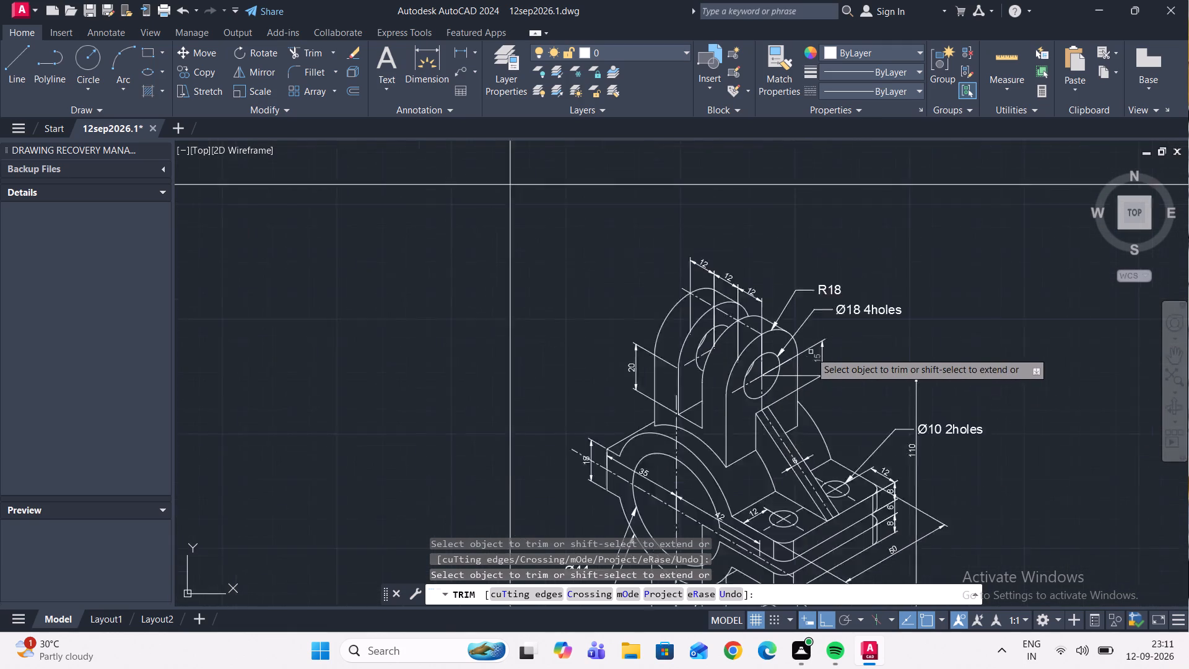
{"action": "scroll", "coordinate": [811, 352], "scroll_direction": "down", "scroll_amount": 2}
{"action": "scroll", "coordinate": [801, 364], "scroll_direction": "up", "scroll_amount": 4}
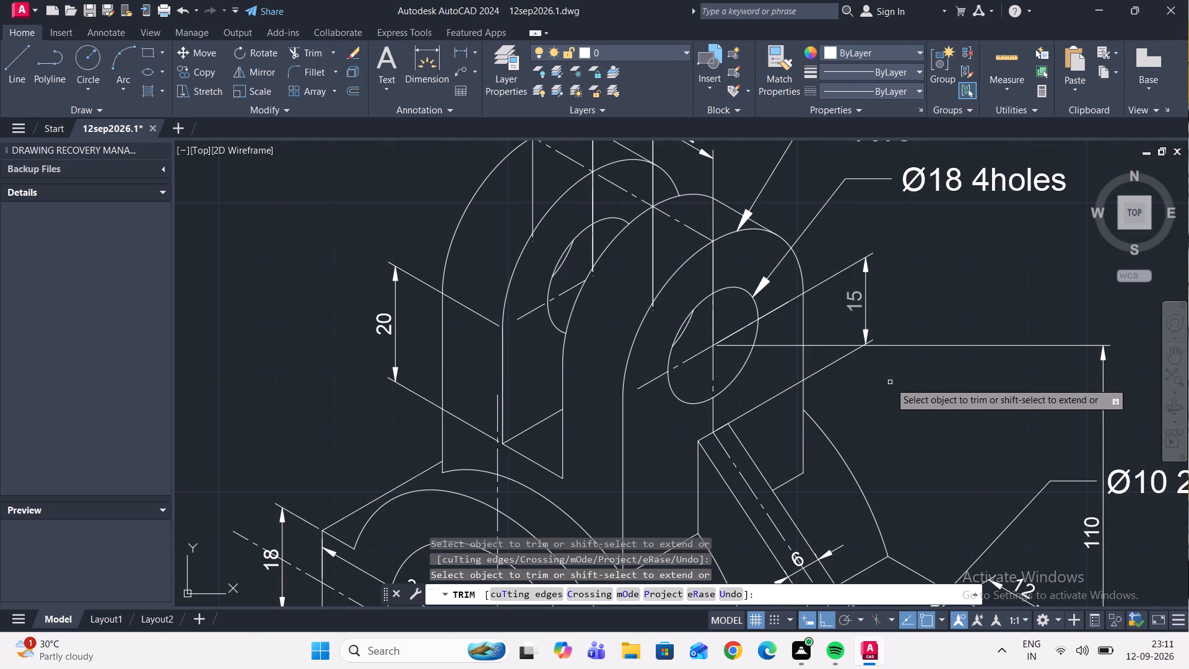
{"action": "scroll", "coordinate": [889, 377], "scroll_direction": "down", "scroll_amount": 2}
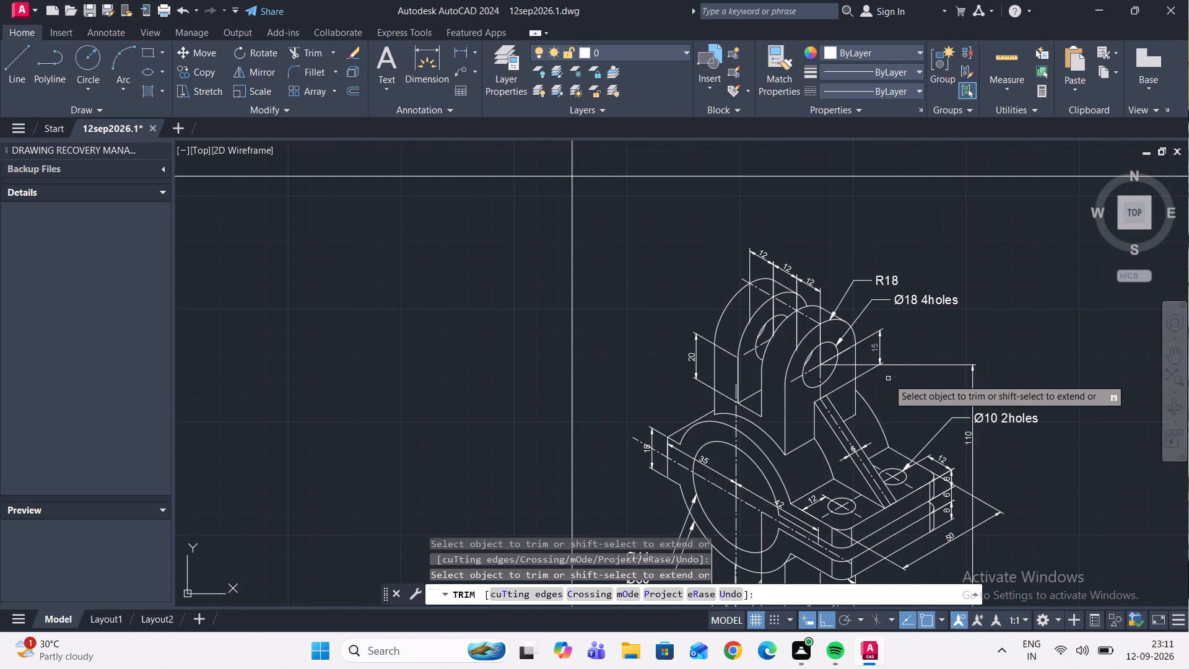
{"action": "scroll", "coordinate": [888, 378], "scroll_direction": "down", "scroll_amount": 2}
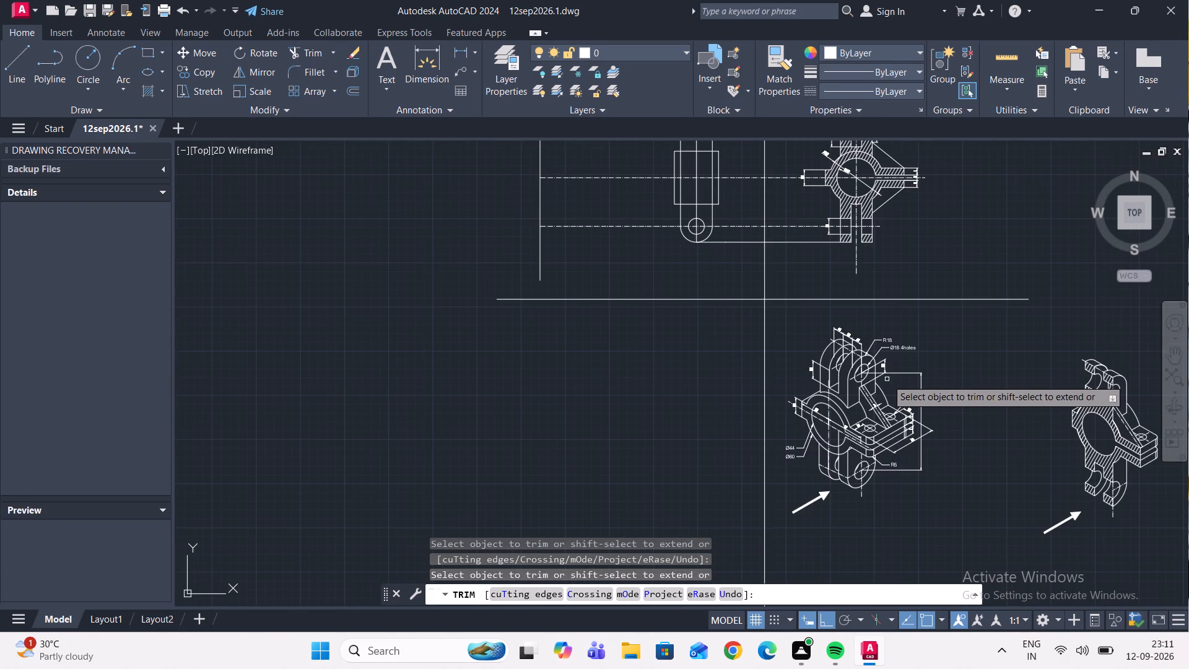
{"action": "scroll", "coordinate": [887, 379], "scroll_direction": "up", "scroll_amount": 1}
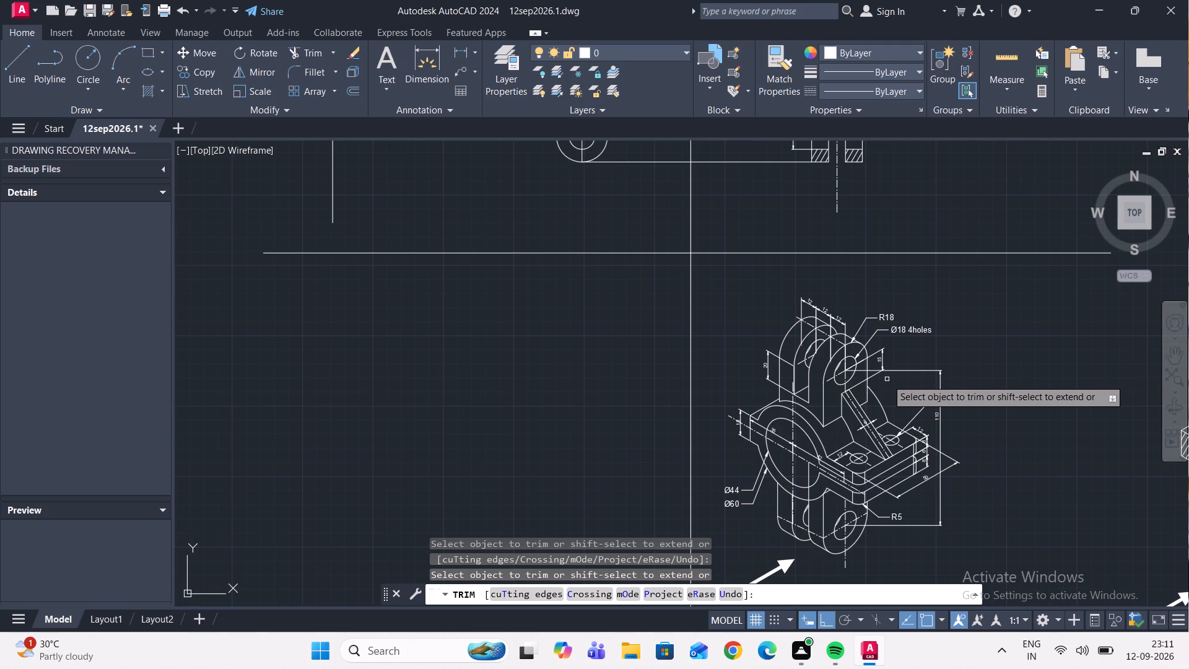
{"action": "scroll", "coordinate": [887, 379], "scroll_direction": "up", "scroll_amount": 2}
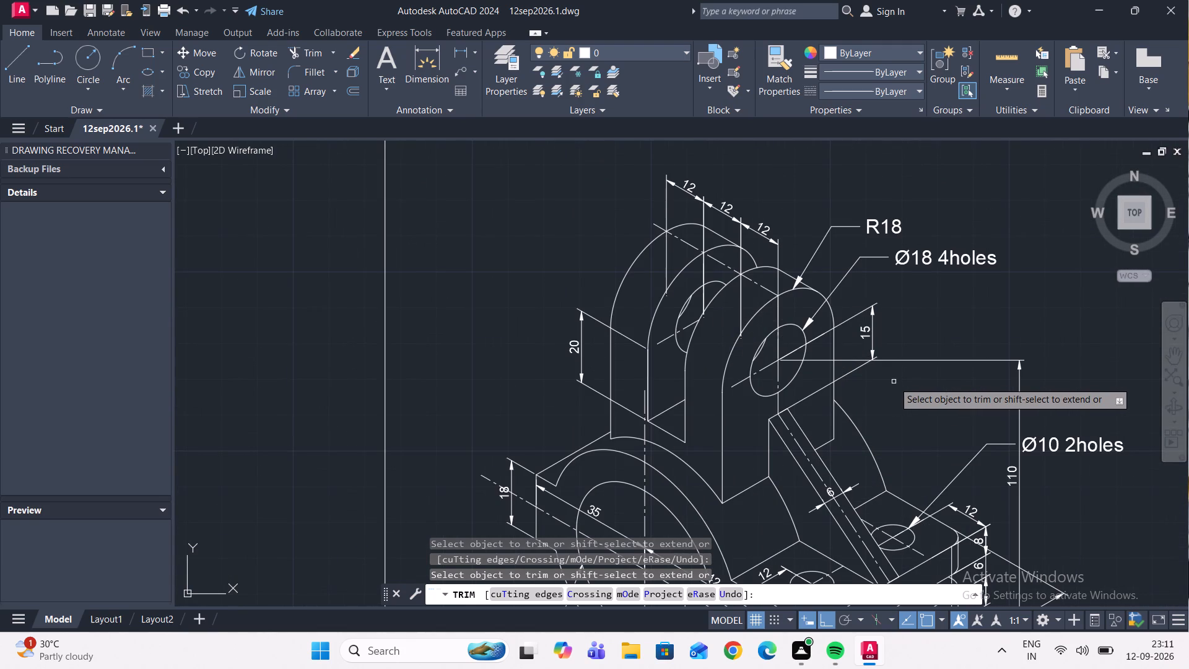
{"action": "scroll", "coordinate": [894, 382], "scroll_direction": "down", "scroll_amount": 3}
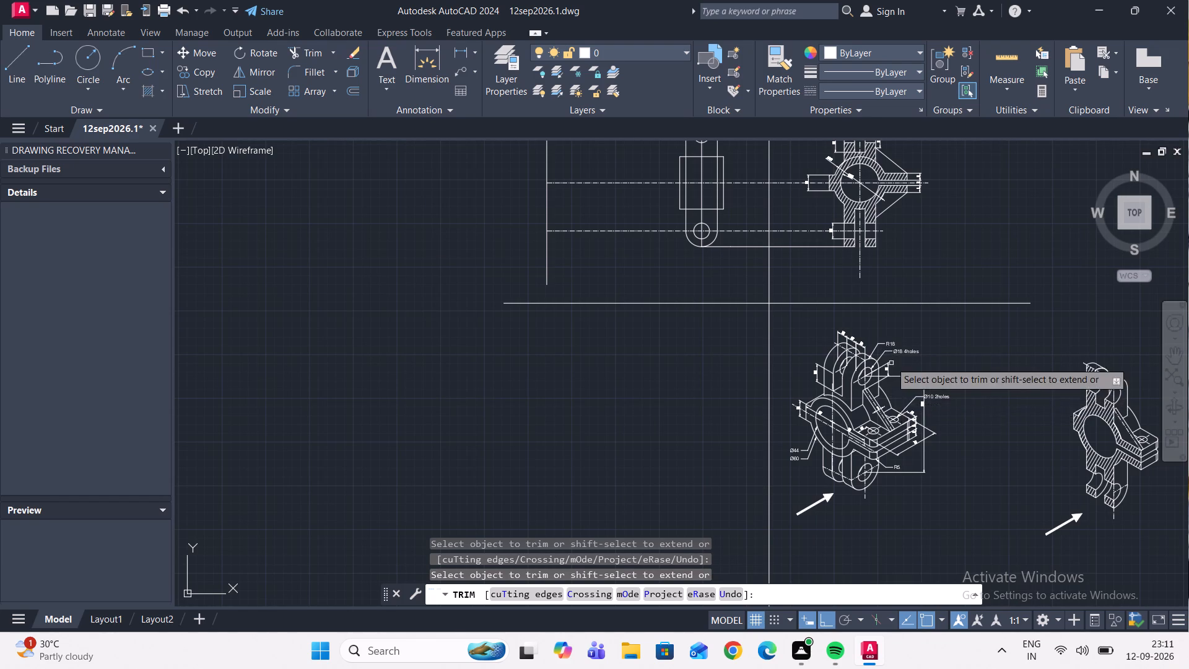
{"action": "scroll", "coordinate": [890, 360], "scroll_direction": "down", "scroll_amount": 1}
{"action": "scroll", "coordinate": [884, 389], "scroll_direction": "up", "scroll_amount": 2}
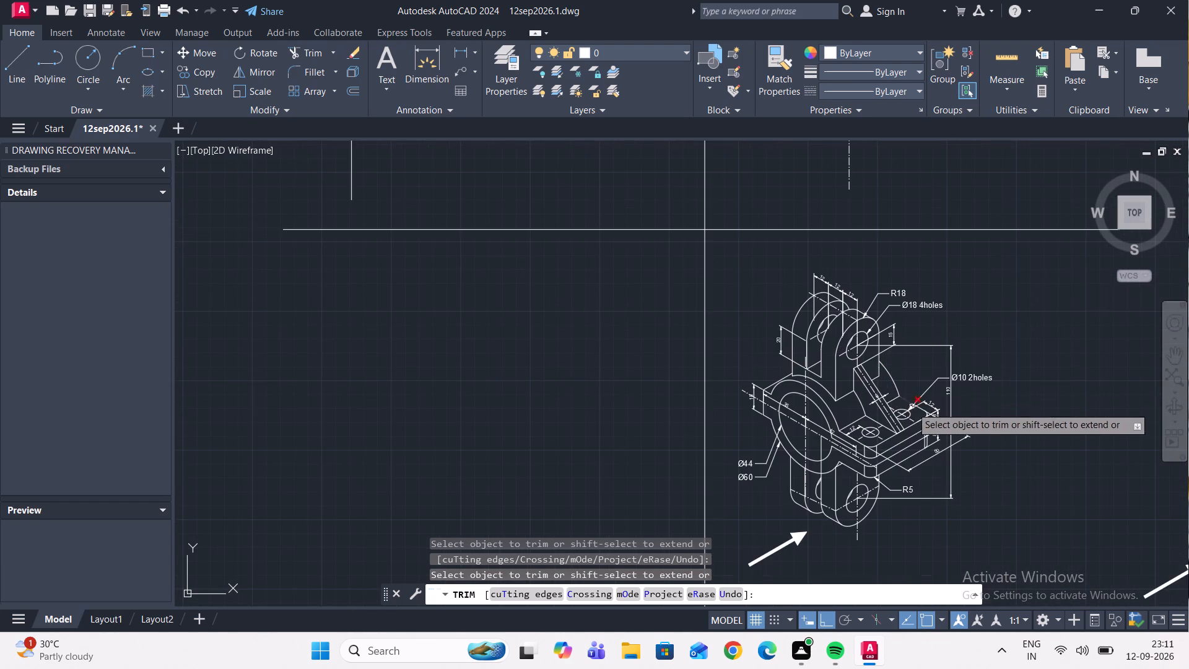
{"action": "scroll", "coordinate": [908, 408], "scroll_direction": "down", "scroll_amount": 2}
{"action": "scroll", "coordinate": [900, 434], "scroll_direction": "up", "scroll_amount": 2}
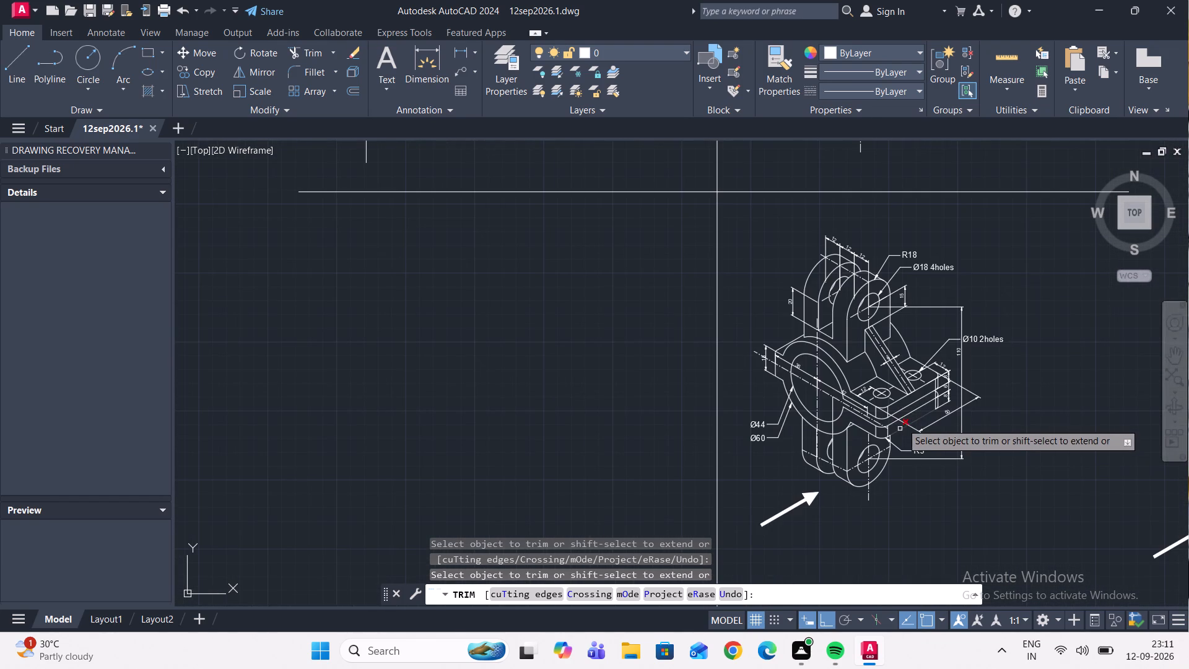
{"action": "scroll", "coordinate": [887, 409], "scroll_direction": "up", "scroll_amount": 1}
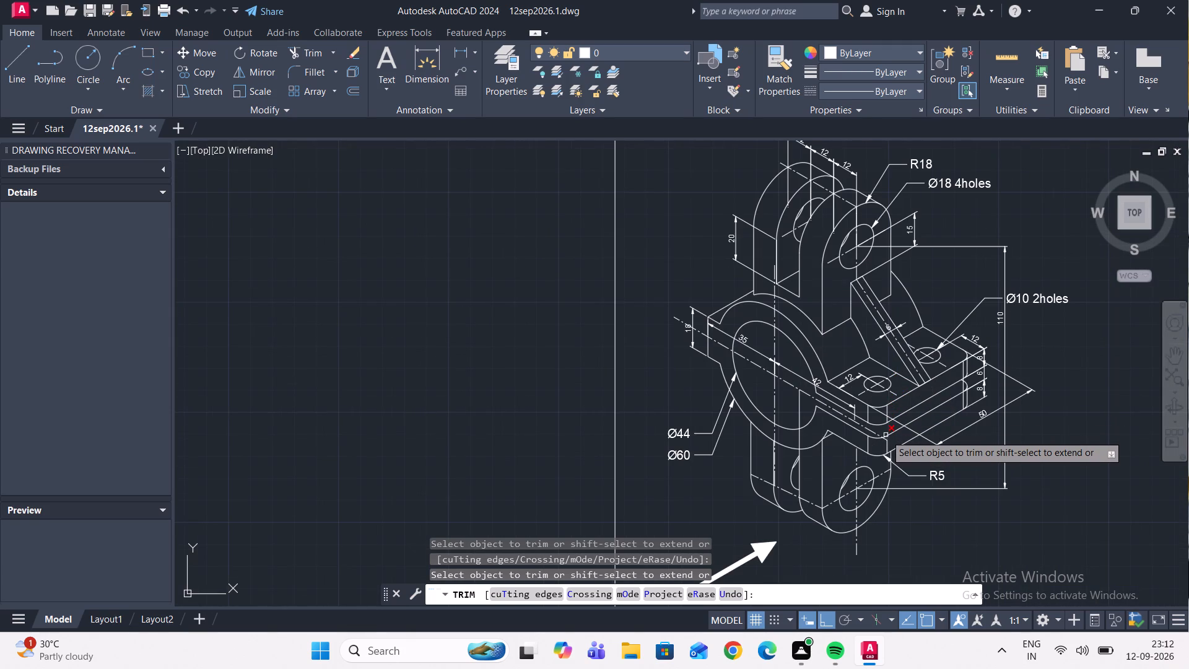
{"action": "scroll", "coordinate": [886, 431], "scroll_direction": "down", "scroll_amount": 1}
{"action": "scroll", "coordinate": [814, 360], "scroll_direction": "down", "scroll_amount": 3}
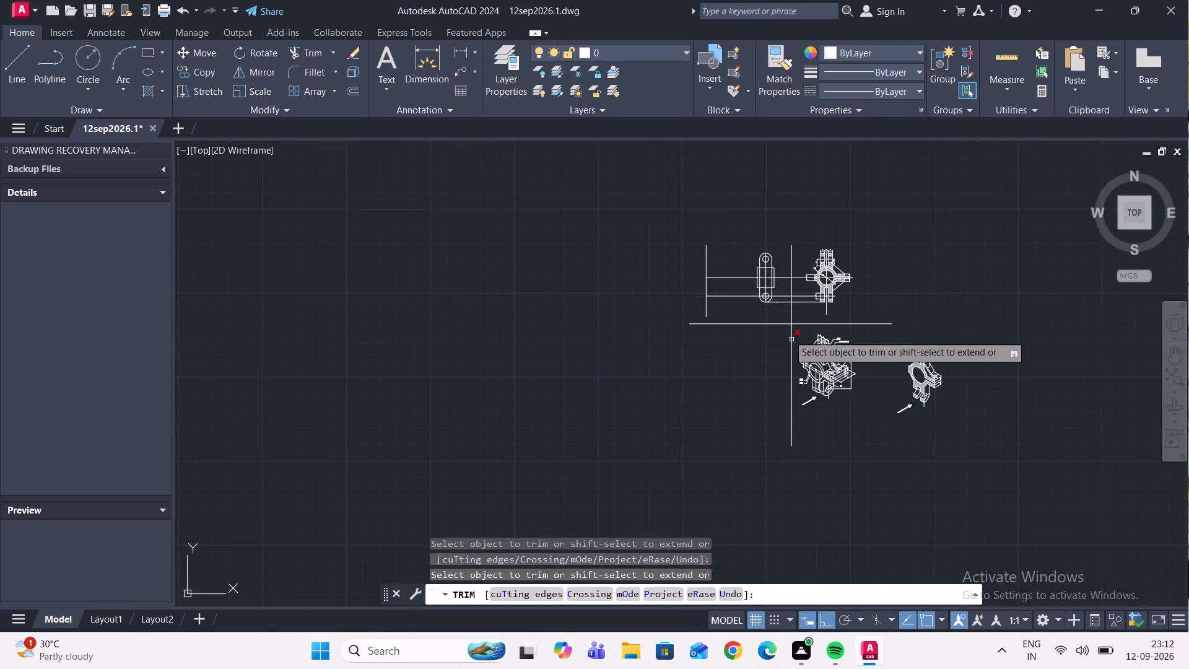
{"action": "scroll", "coordinate": [767, 295], "scroll_direction": "up", "scroll_amount": 3}
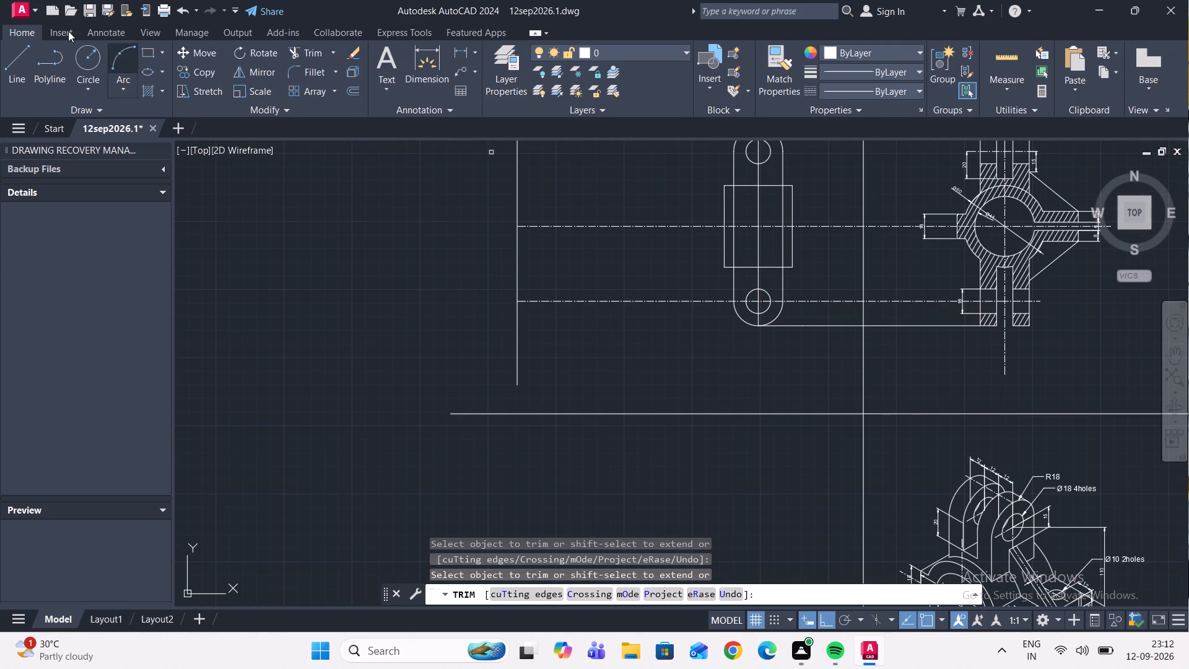
Draw a horizontal line across the side view's rectangle along its centreline, joining the midpoints of both vertical edges.
{"action": "left_click", "coordinate": [19, 77]}
{"action": "scroll", "coordinate": [773, 261], "scroll_direction": "up", "scroll_amount": 2}
{"action": "middle_click_drag", "start_coordinate": [767, 222], "coordinate": [766, 227]}
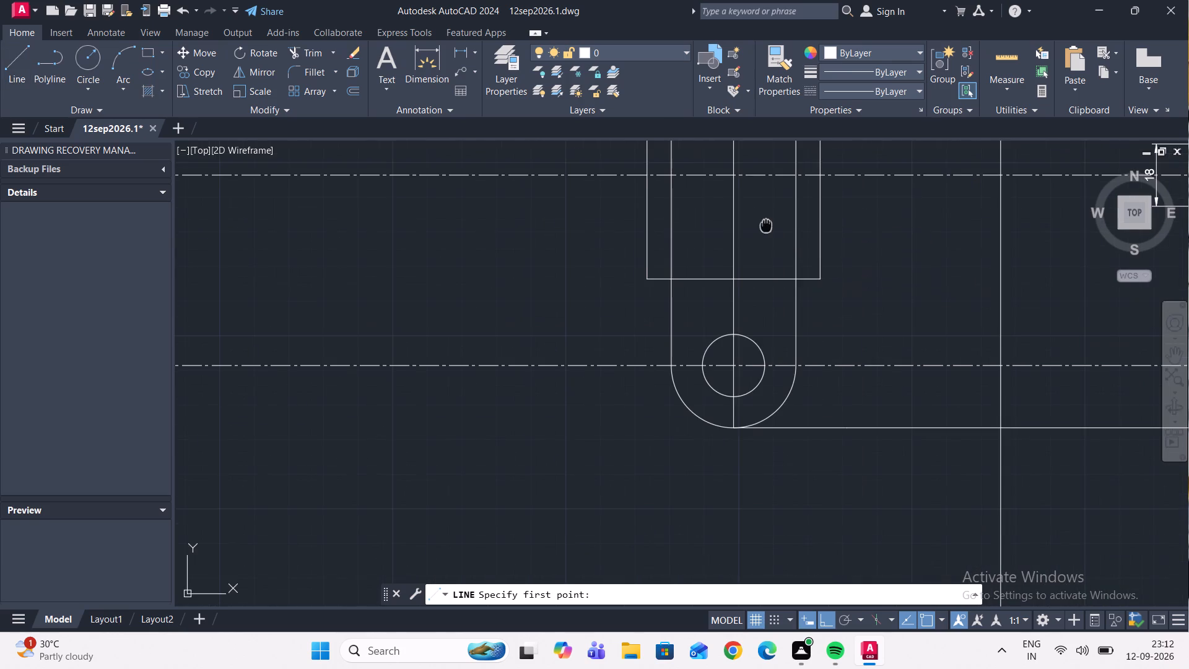
{"action": "middle_click_drag", "start_coordinate": [766, 227], "coordinate": [673, 361]}
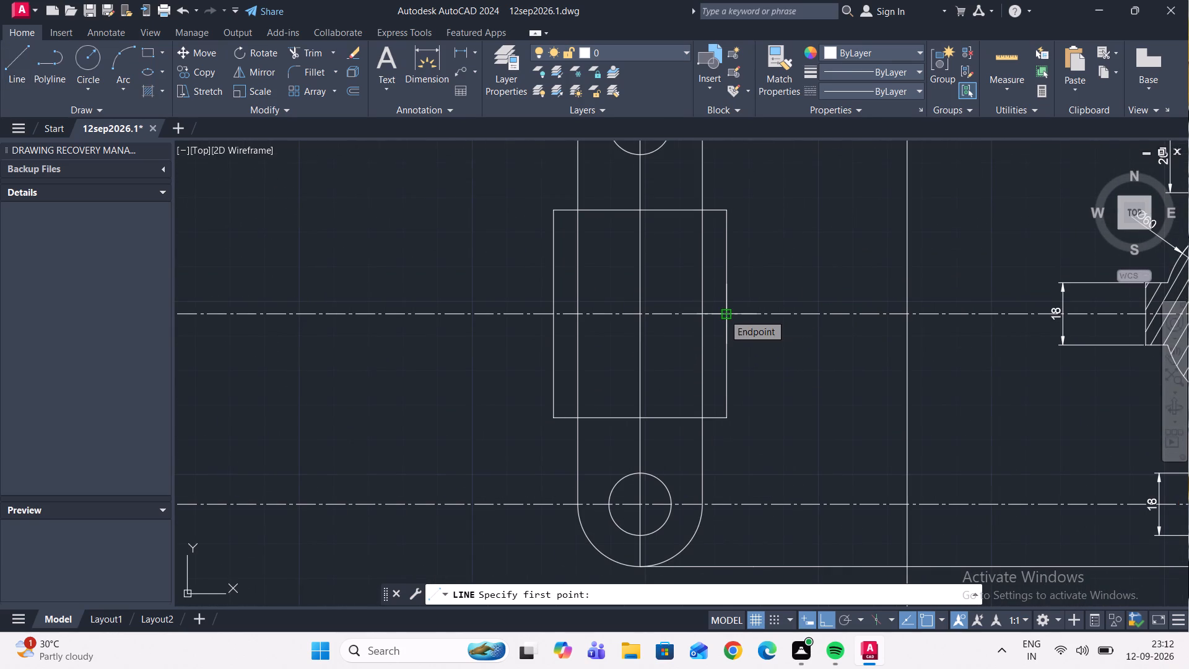
{"action": "left_click", "coordinate": [728, 313]}
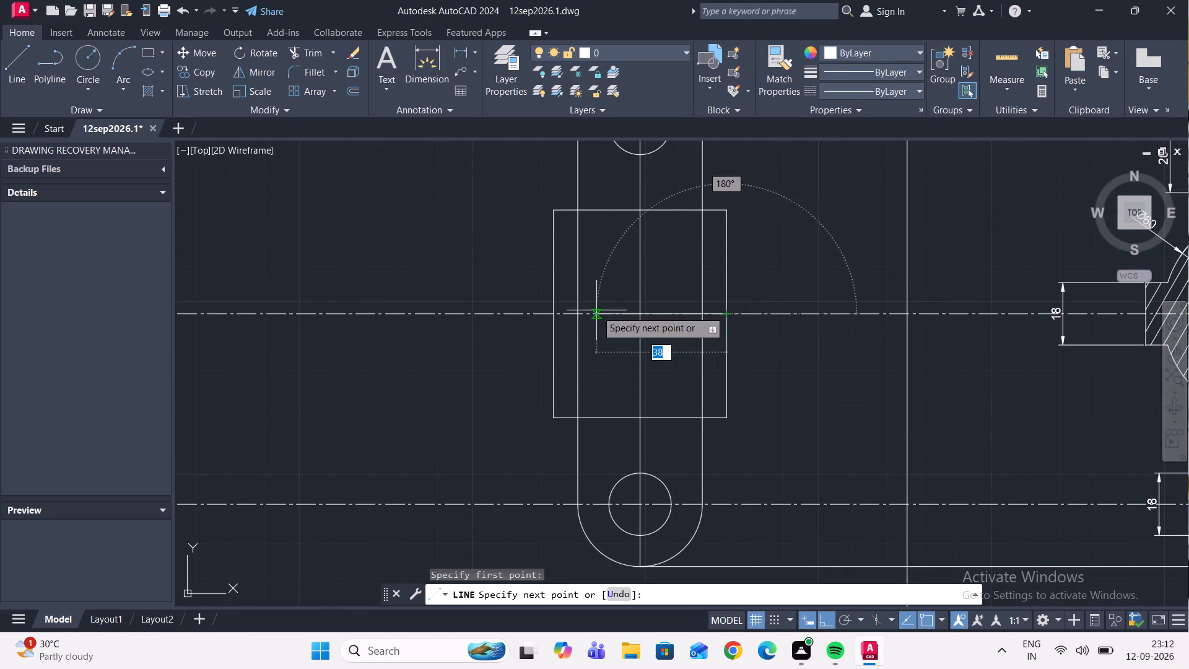
{"action": "left_click", "coordinate": [557, 313]}
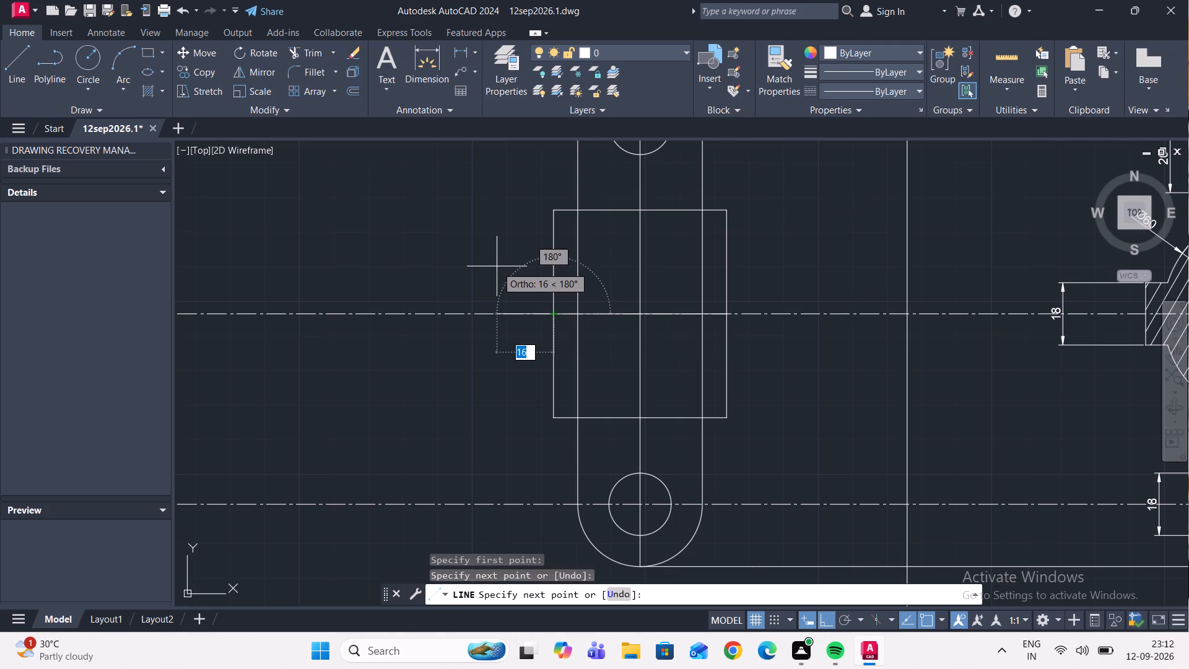
{"action": "key", "text": "Escape"}
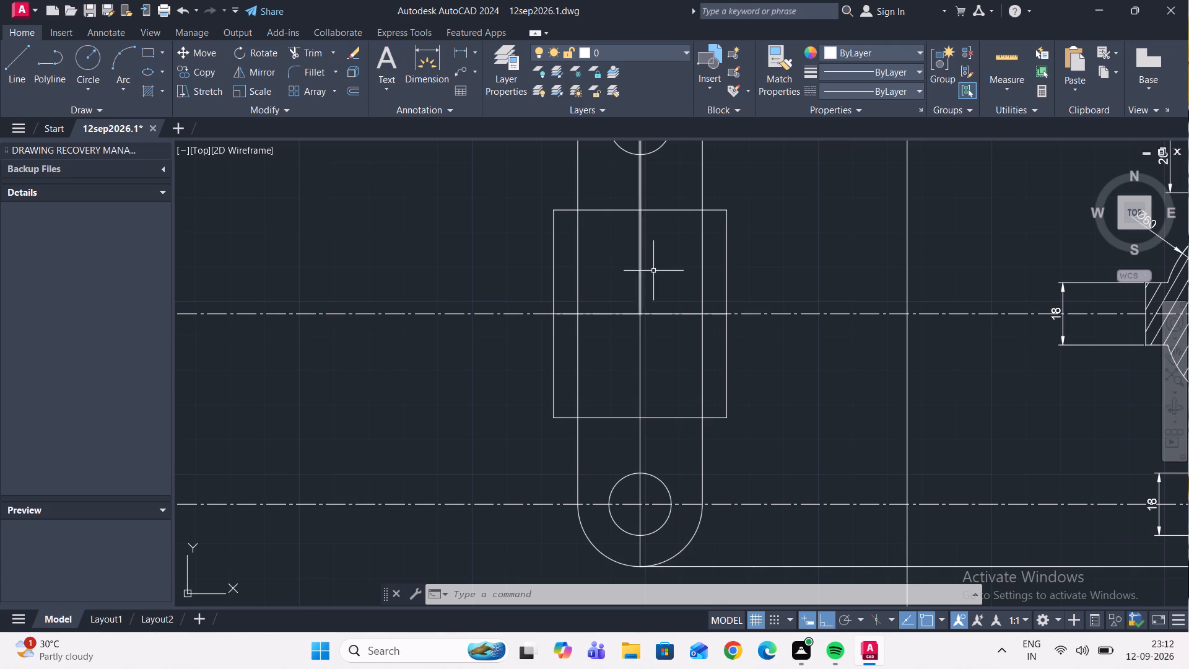
Copy the horizontal line on the side view's centreline 3 mm above and 3 mm below it for the slot edges.
{"action": "left_click", "coordinate": [678, 314]}
{"action": "left_click", "coordinate": [202, 72]}
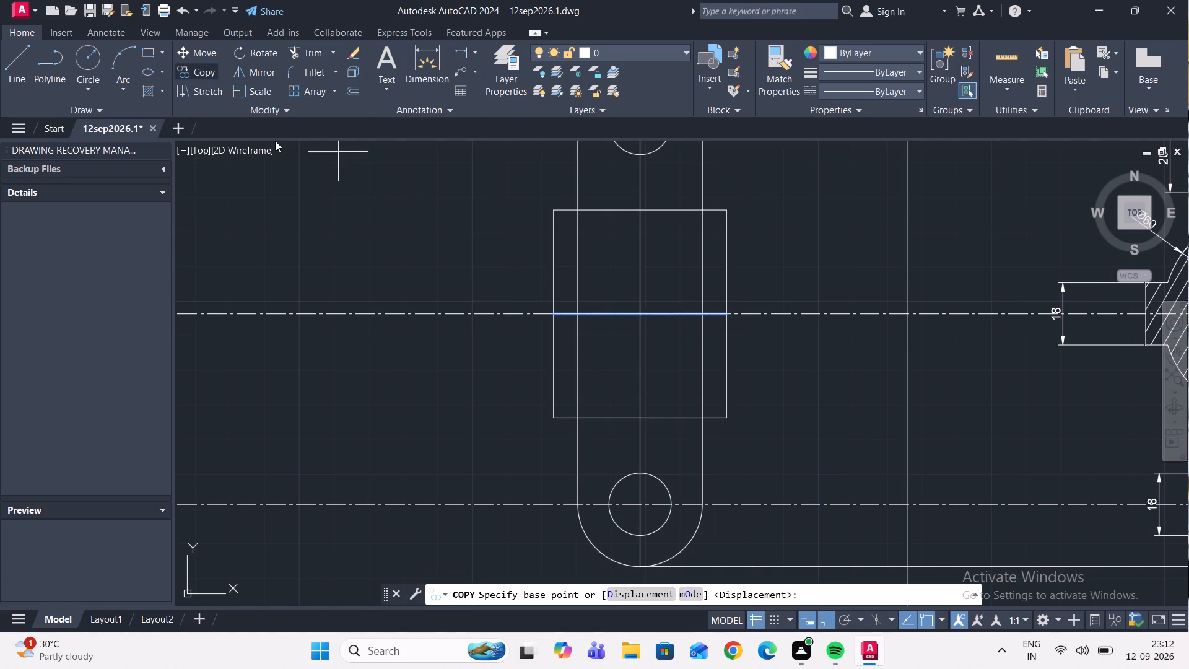
{"action": "scroll", "coordinate": [575, 315], "scroll_direction": "up", "scroll_amount": 2}
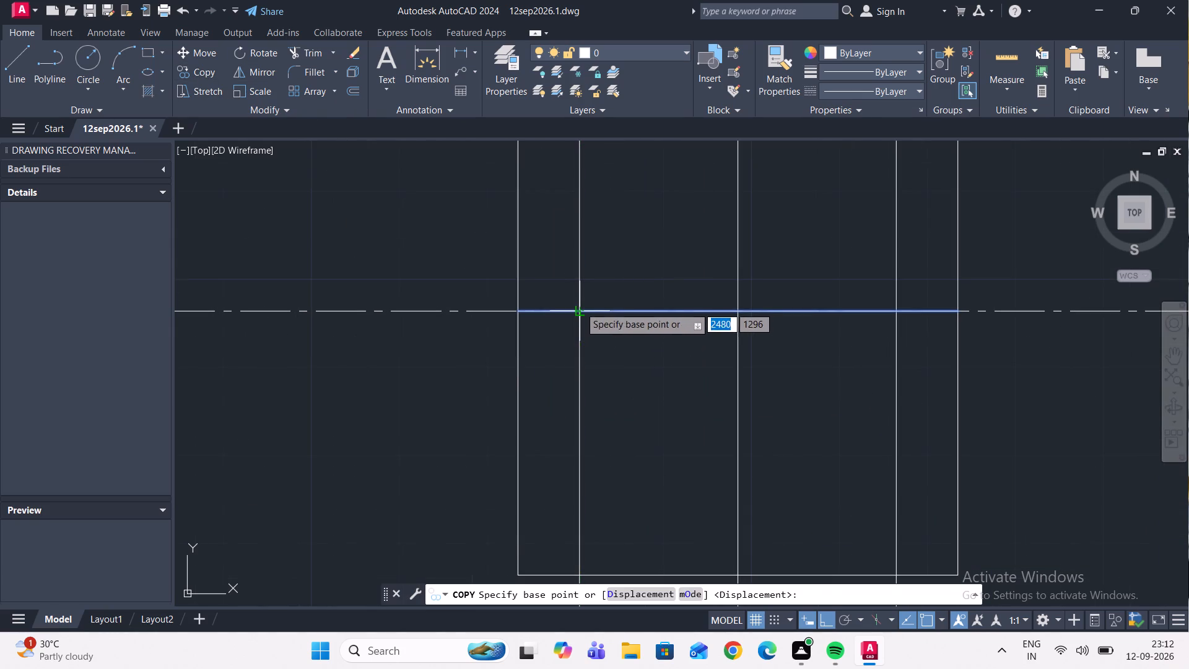
{"action": "left_click", "coordinate": [578, 308]}
{"action": "key", "text": "3"}
{"action": "key", "text": "Return"}
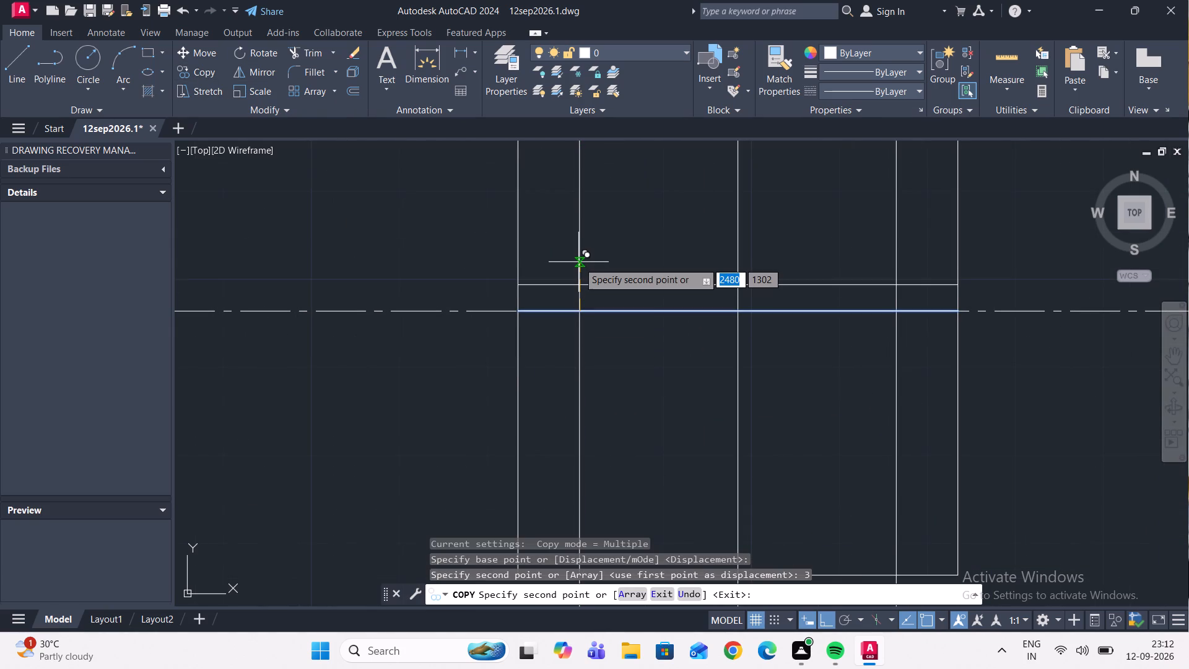
{"action": "key", "text": "3"}
{"action": "key", "text": "Return"}
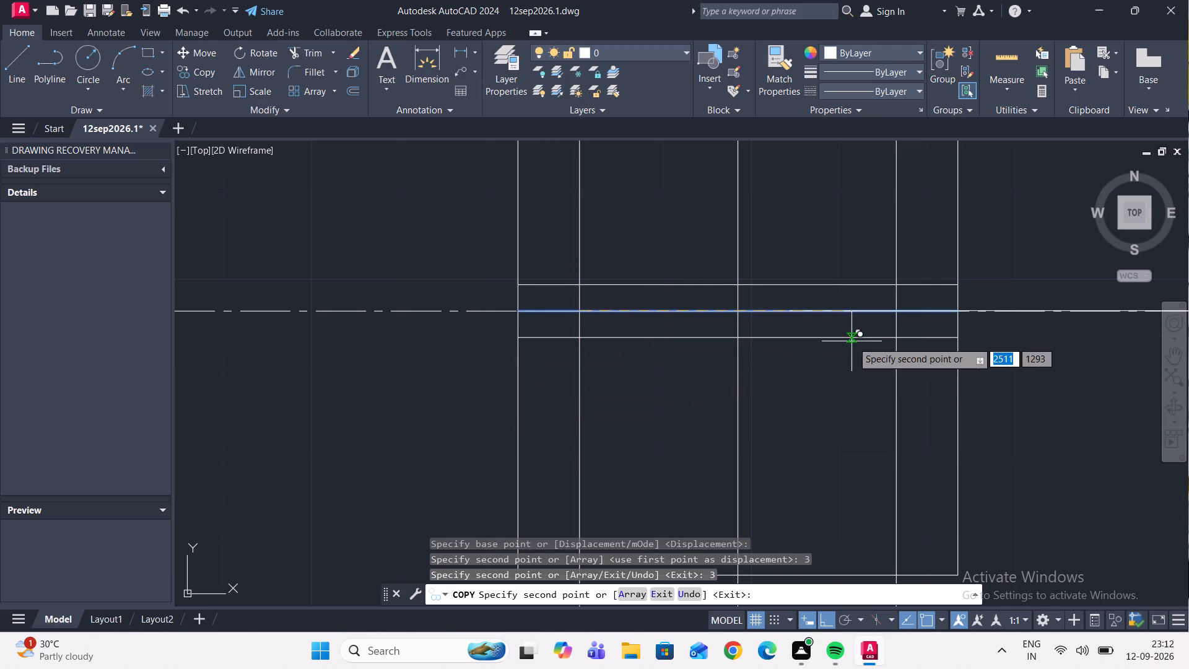
Check the flange thicknesses on the isometric and copy the same centreline line 11 mm above and 11 mm below.
{"action": "scroll", "coordinate": [852, 342], "scroll_direction": "down", "scroll_amount": 3}
{"action": "scroll", "coordinate": [779, 333], "scroll_direction": "down", "scroll_amount": 4}
{"action": "scroll", "coordinate": [893, 483], "scroll_direction": "up", "scroll_amount": 3}
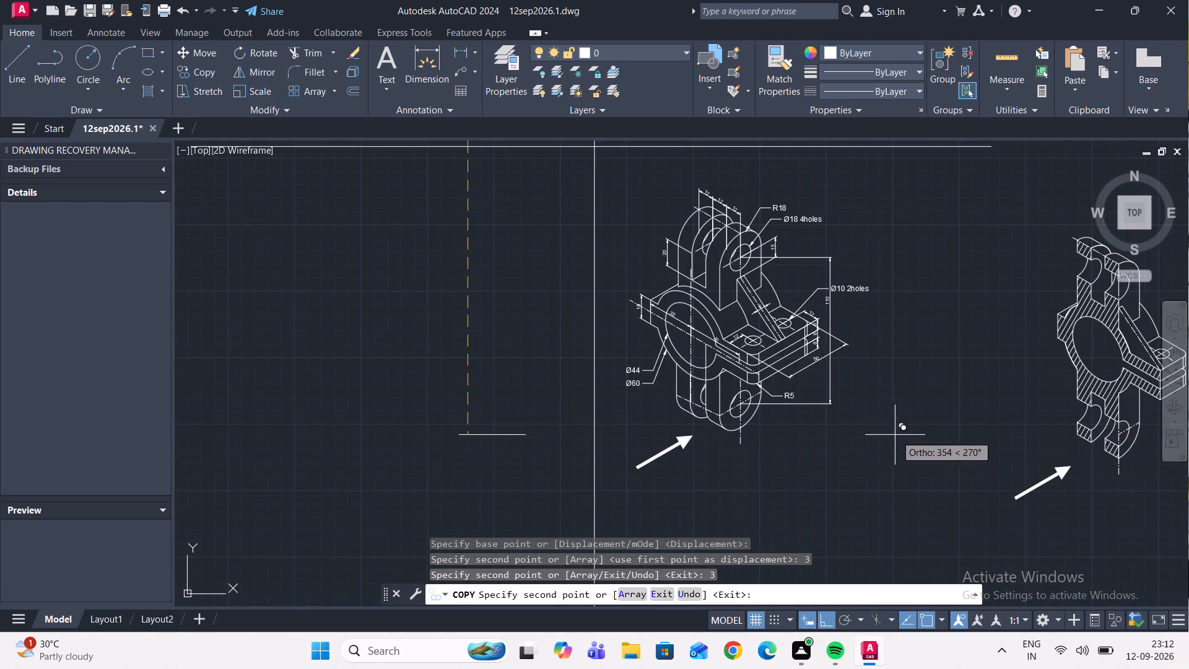
{"action": "scroll", "coordinate": [830, 390], "scroll_direction": "up", "scroll_amount": 2}
{"action": "scroll", "coordinate": [791, 297], "scroll_direction": "up", "scroll_amount": 2}
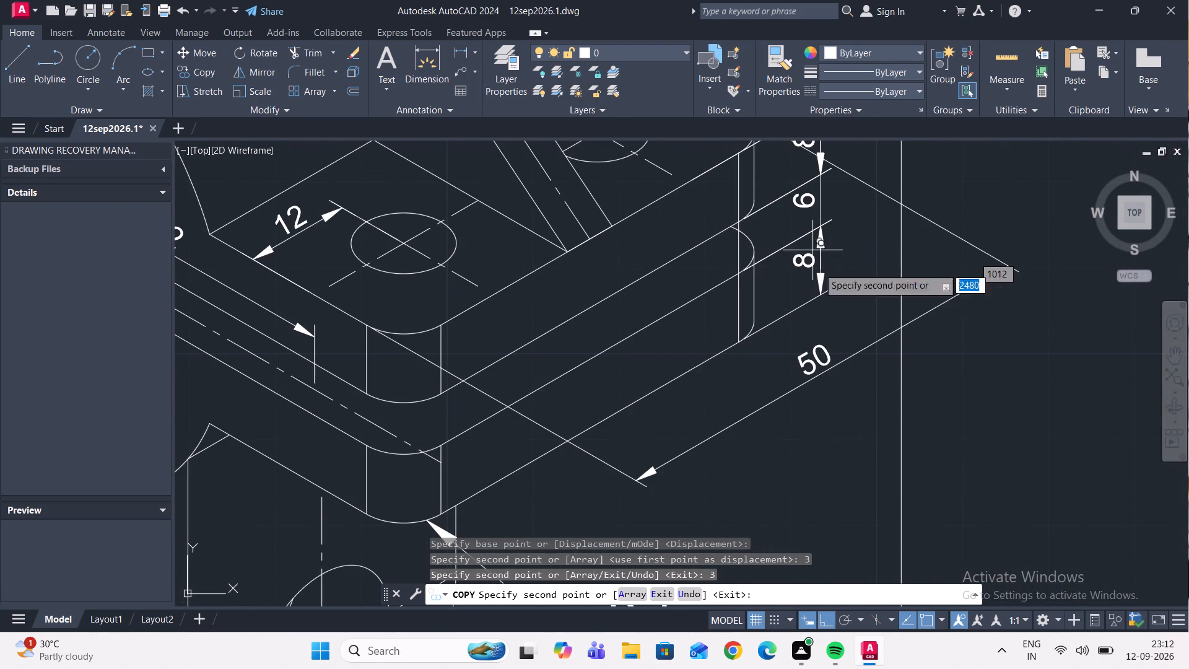
{"action": "scroll", "coordinate": [884, 377], "scroll_direction": "down", "scroll_amount": 3}
{"action": "scroll", "coordinate": [789, 226], "scroll_direction": "down", "scroll_amount": 2}
{"action": "scroll", "coordinate": [635, 211], "scroll_direction": "down", "scroll_amount": 3}
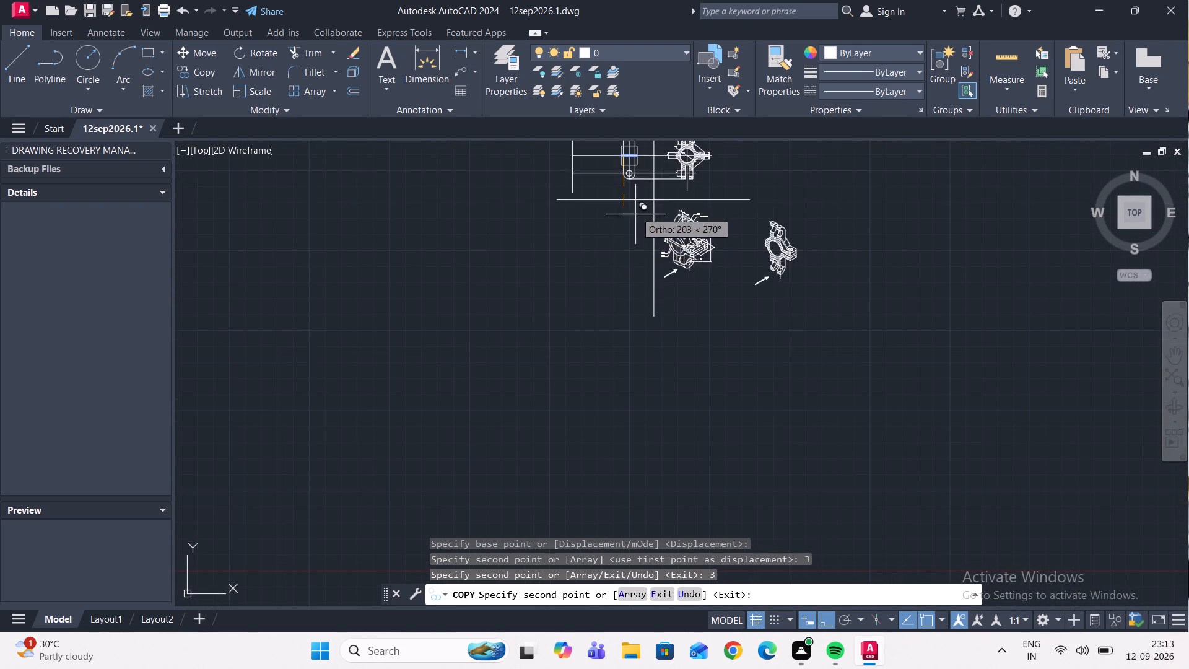
{"action": "scroll", "coordinate": [643, 173], "scroll_direction": "up", "scroll_amount": 3}
{"action": "middle_click_drag", "start_coordinate": [630, 203], "coordinate": [603, 442]}
{"action": "scroll", "coordinate": [585, 364], "scroll_direction": "up", "scroll_amount": 2}
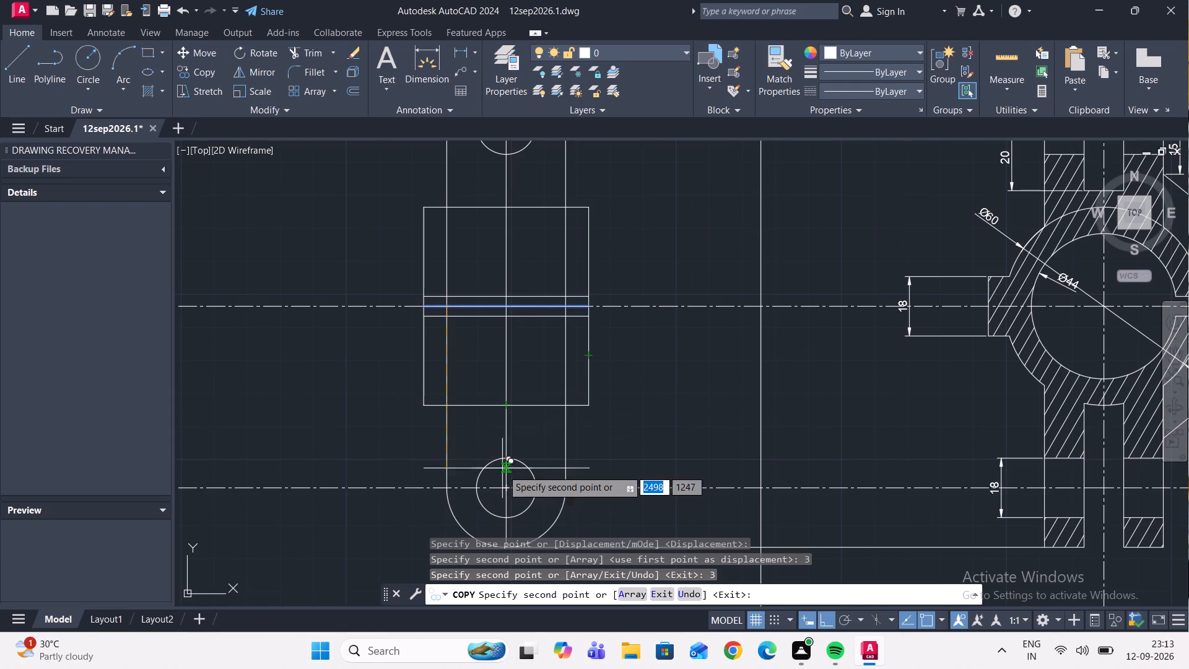
{"action": "type", "text": "11"}
{"action": "key", "text": "Return"}
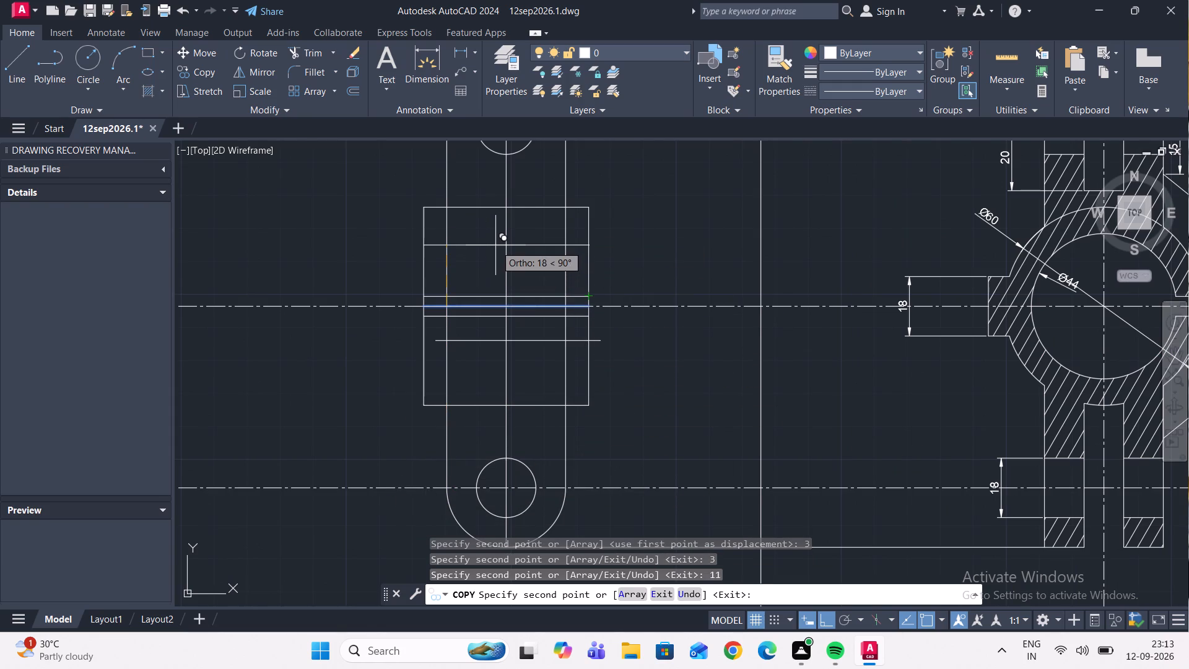
{"action": "key", "text": "1"}
{"action": "key", "text": "1"}
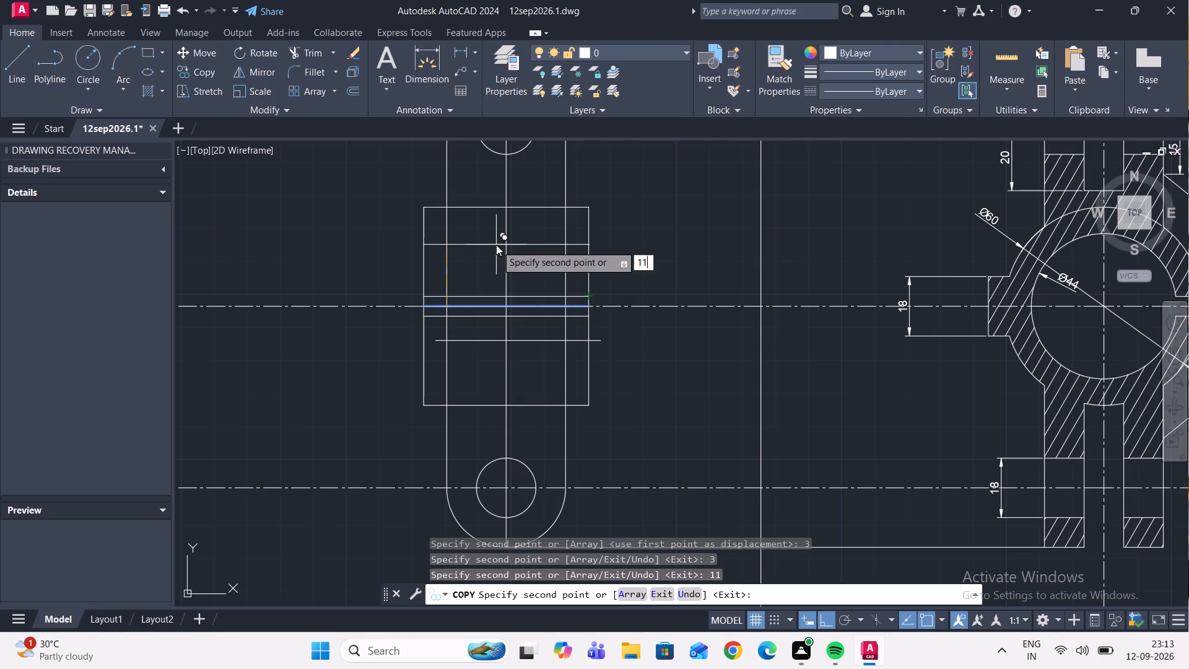
{"action": "key", "text": "Return"}
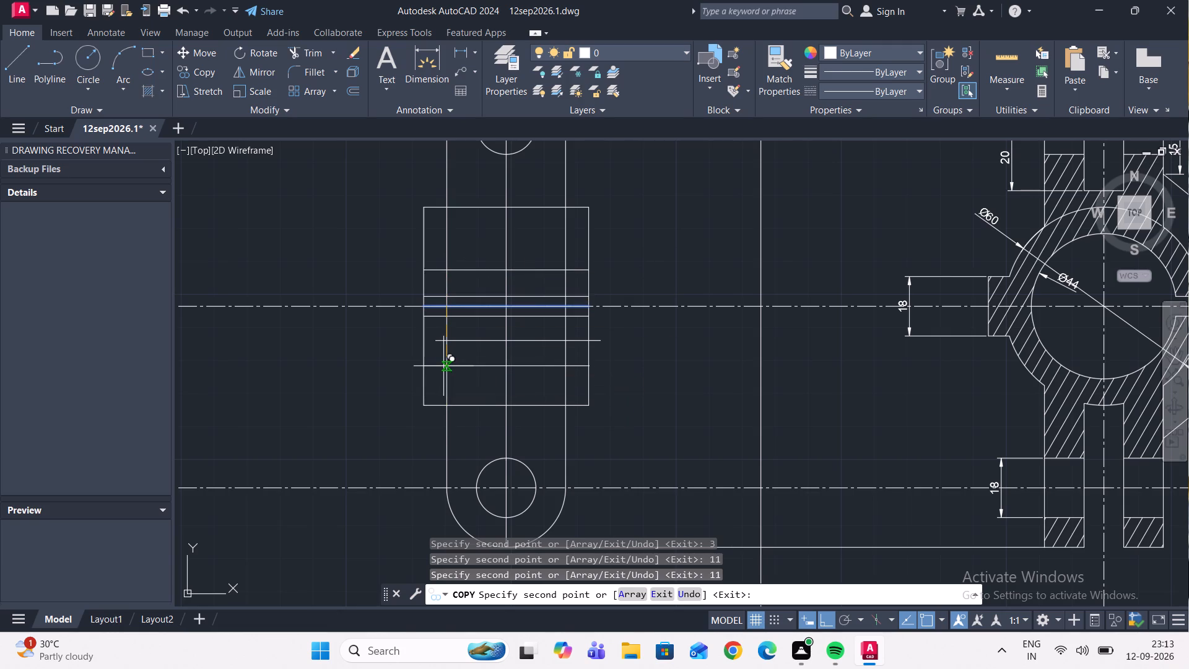
{"action": "type", "text": "11"}
{"action": "key", "text": "Return"}
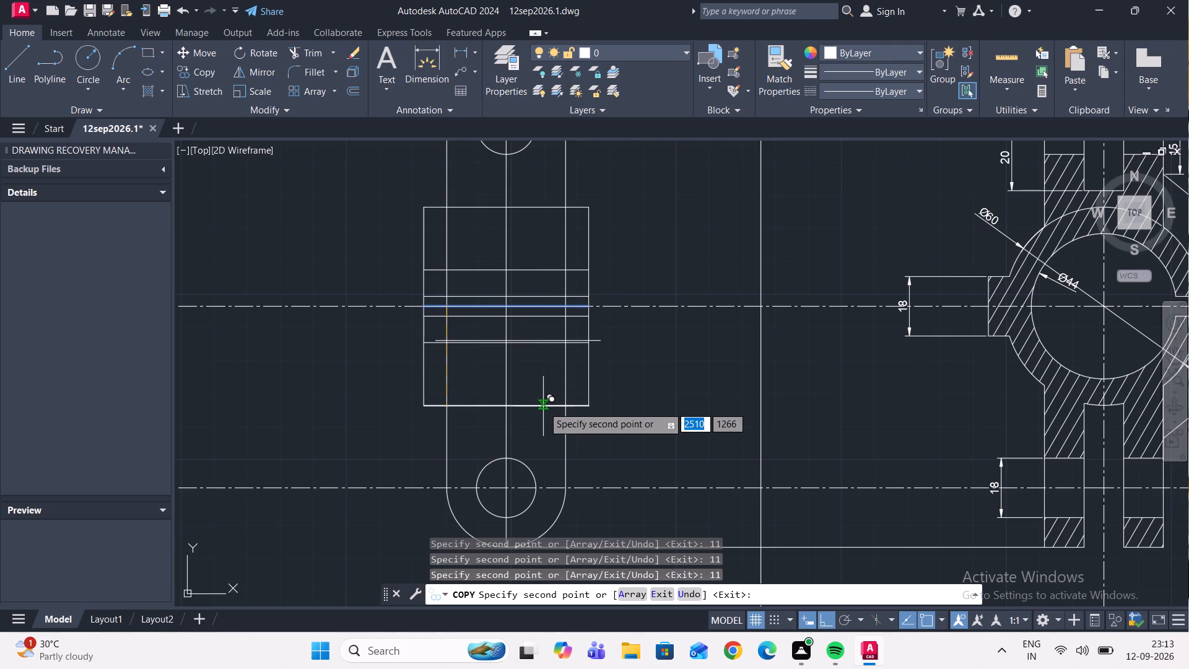
{"action": "key", "text": "Escape"}
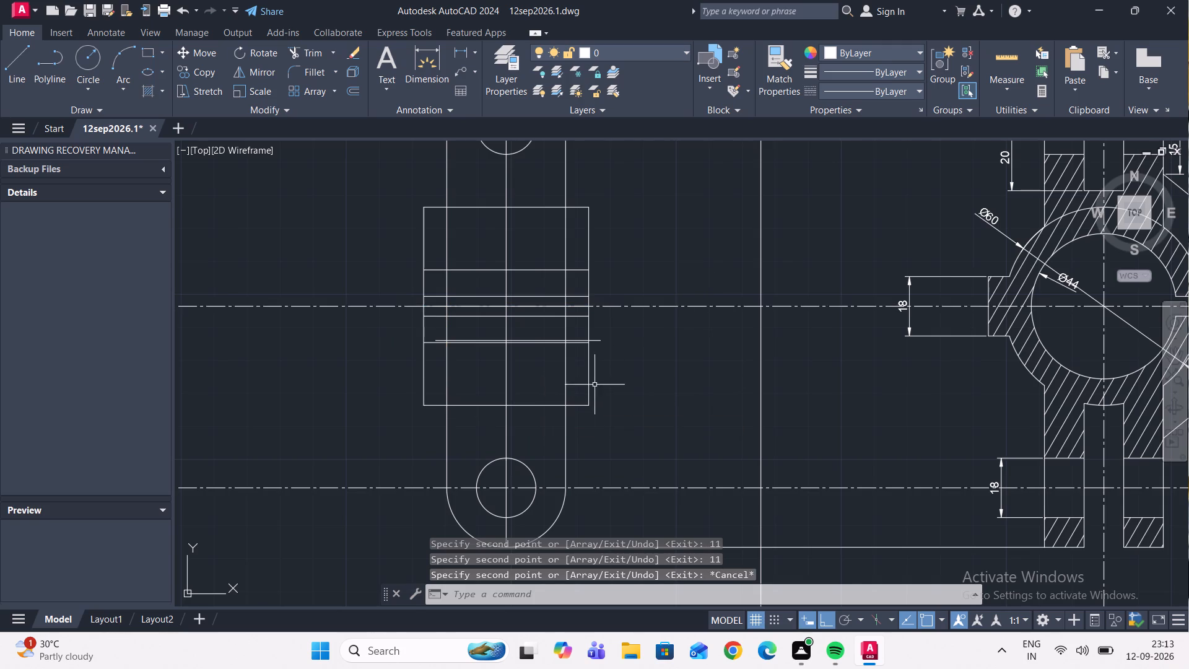
Erase the misaligned copied line that overhangs the side view's rectangle beside the lower flange edge.
{"action": "scroll", "coordinate": [606, 368], "scroll_direction": "up", "scroll_amount": 2}
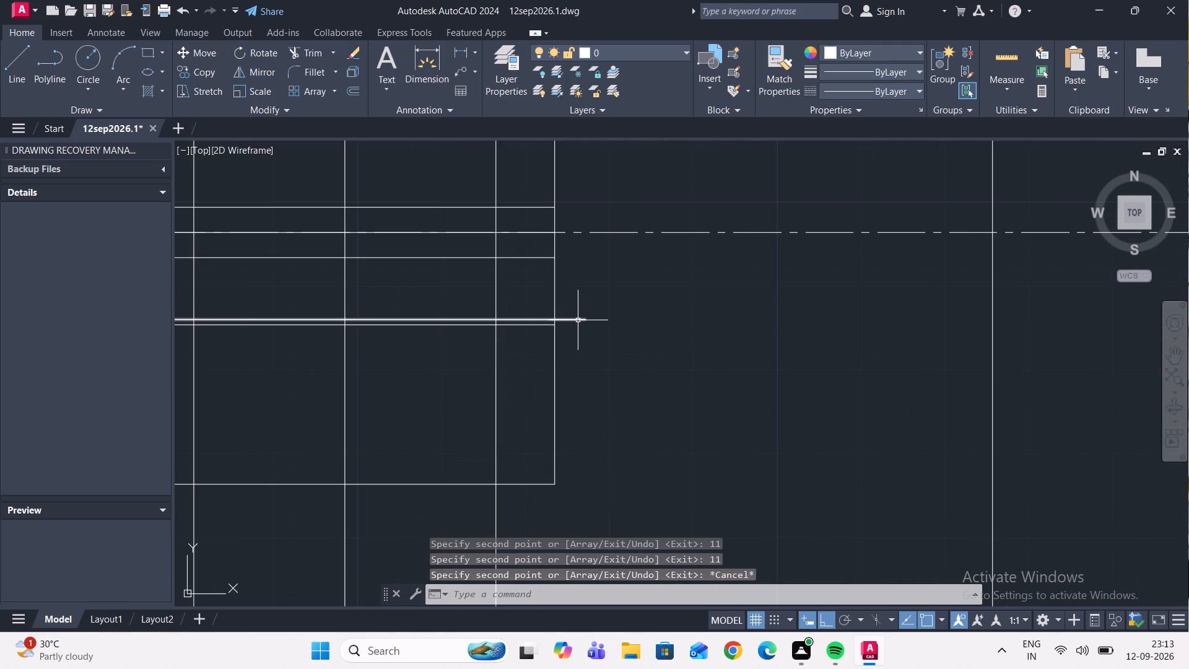
{"action": "left_click", "coordinate": [578, 320]}
{"action": "key", "text": "Delete"}
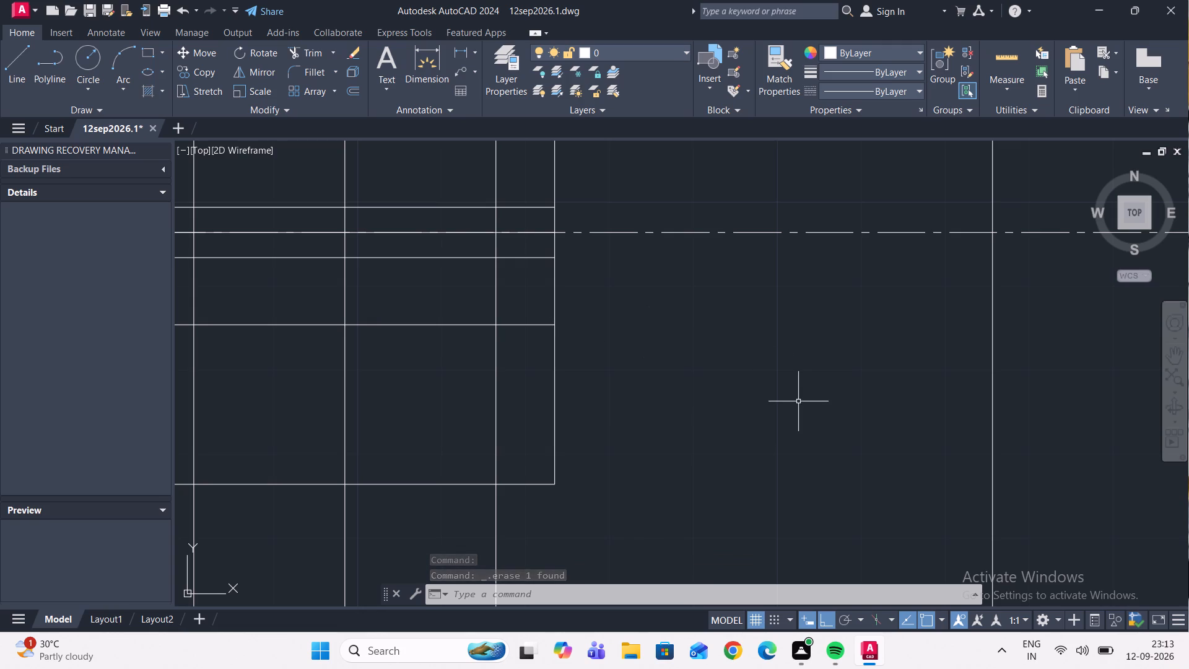
Draw a line 15 mm down from the upper lug hole's centre, continuing 3 mm to the right for the rib top.
{"action": "scroll", "coordinate": [690, 305], "scroll_direction": "down", "scroll_amount": 2}
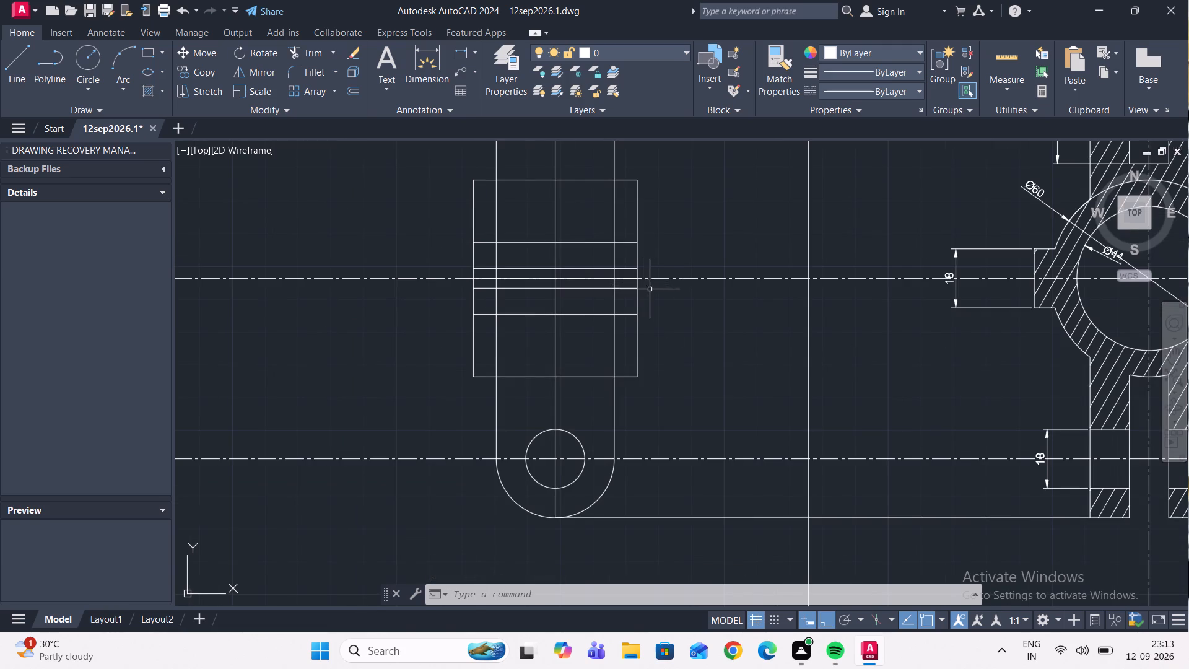
{"action": "middle_click_drag", "start_coordinate": [658, 291], "coordinate": [653, 398]}
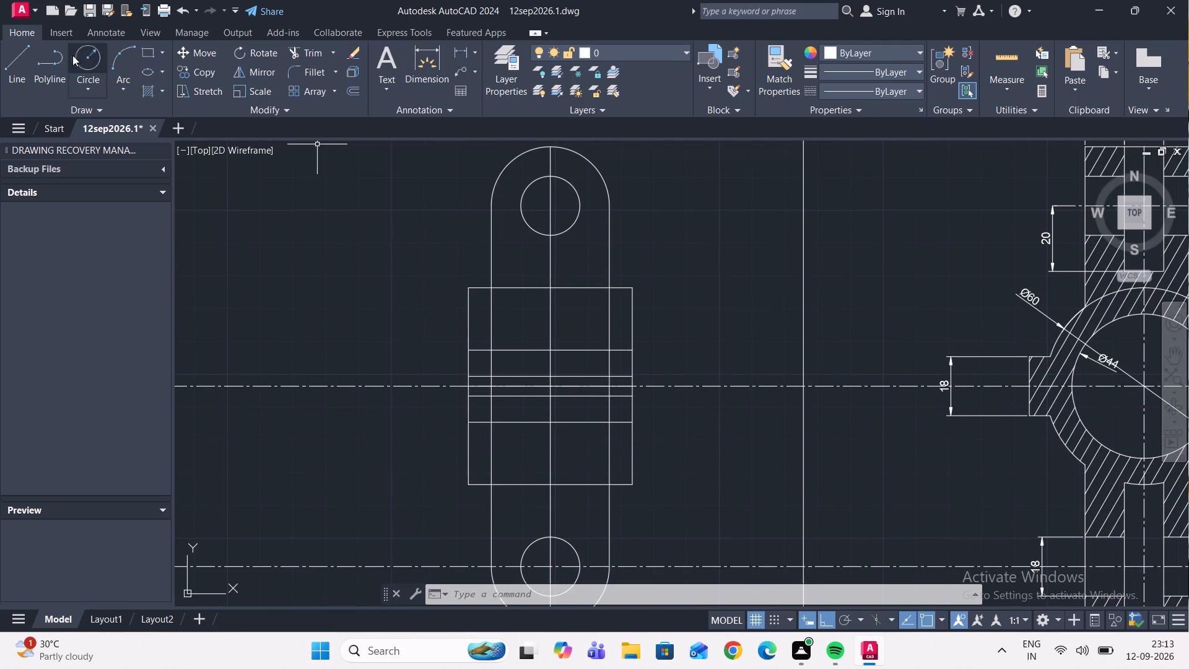
{"action": "left_click", "coordinate": [30, 62]}
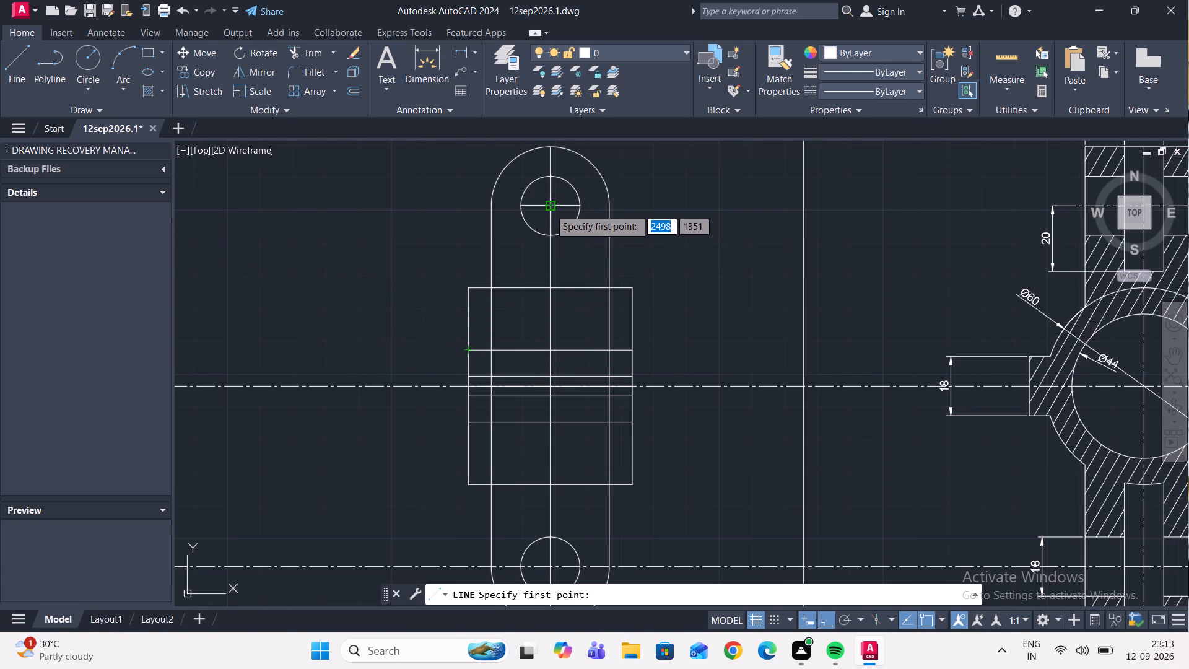
{"action": "scroll", "coordinate": [552, 204], "scroll_direction": "up", "scroll_amount": 2}
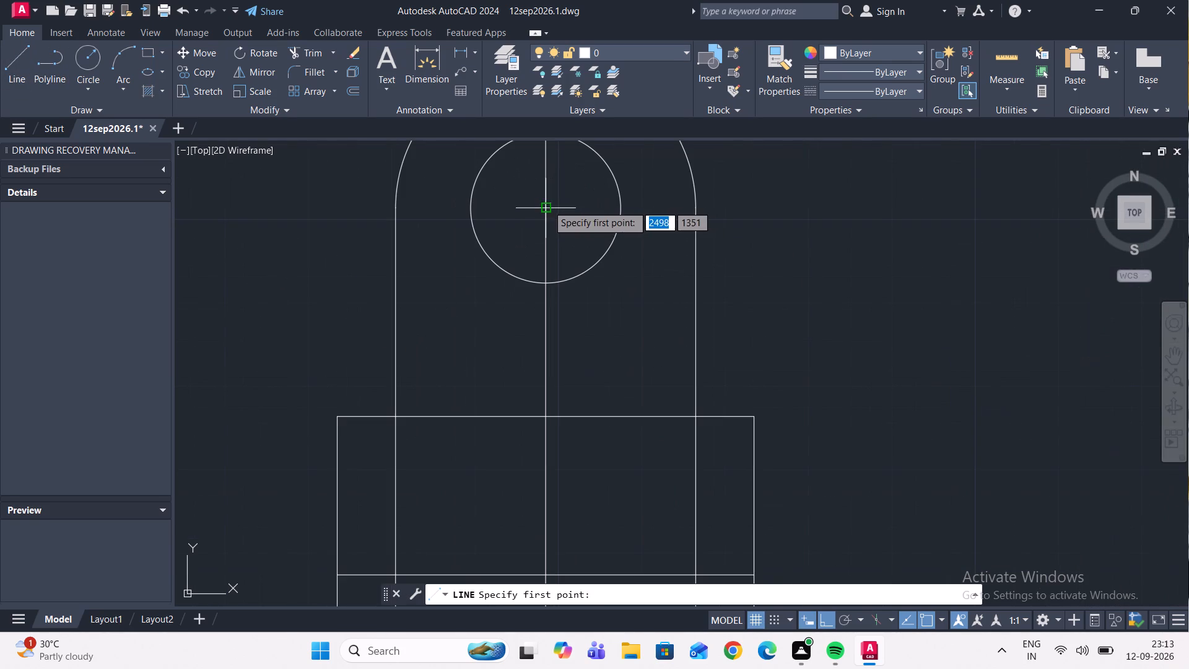
{"action": "left_click", "coordinate": [547, 205]}
{"action": "type", "text": "15"}
{"action": "key", "text": "Return"}
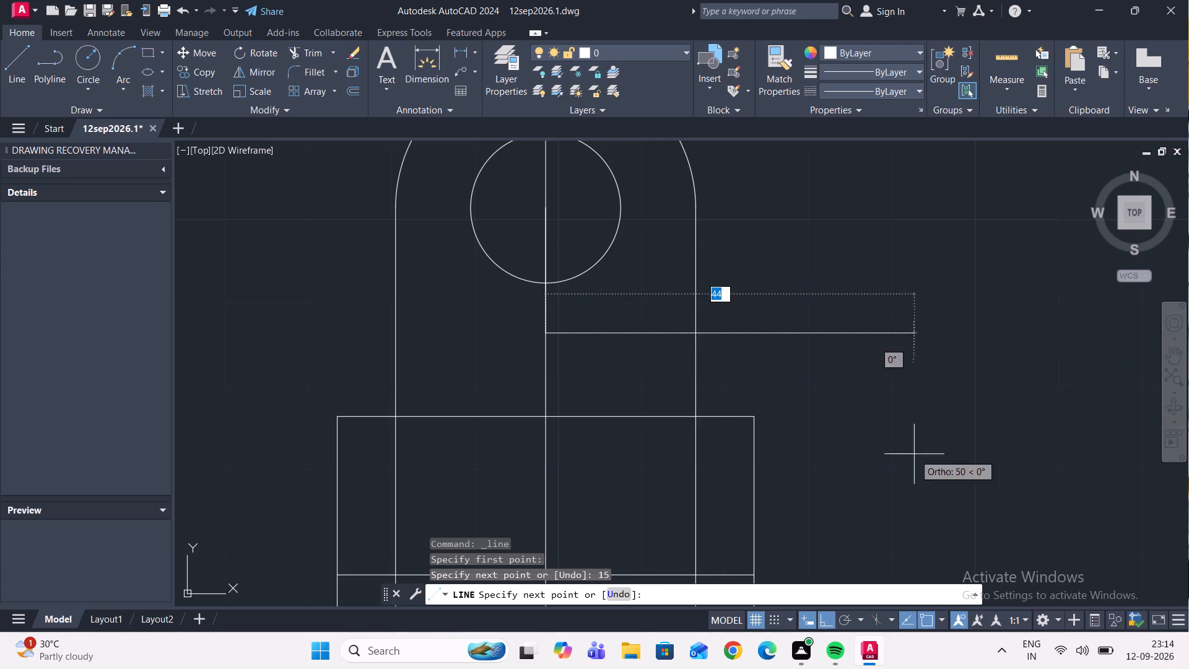
{"action": "scroll", "coordinate": [725, 371], "scroll_direction": "down", "scroll_amount": 8}
{"action": "scroll", "coordinate": [831, 536], "scroll_direction": "up", "scroll_amount": 4}
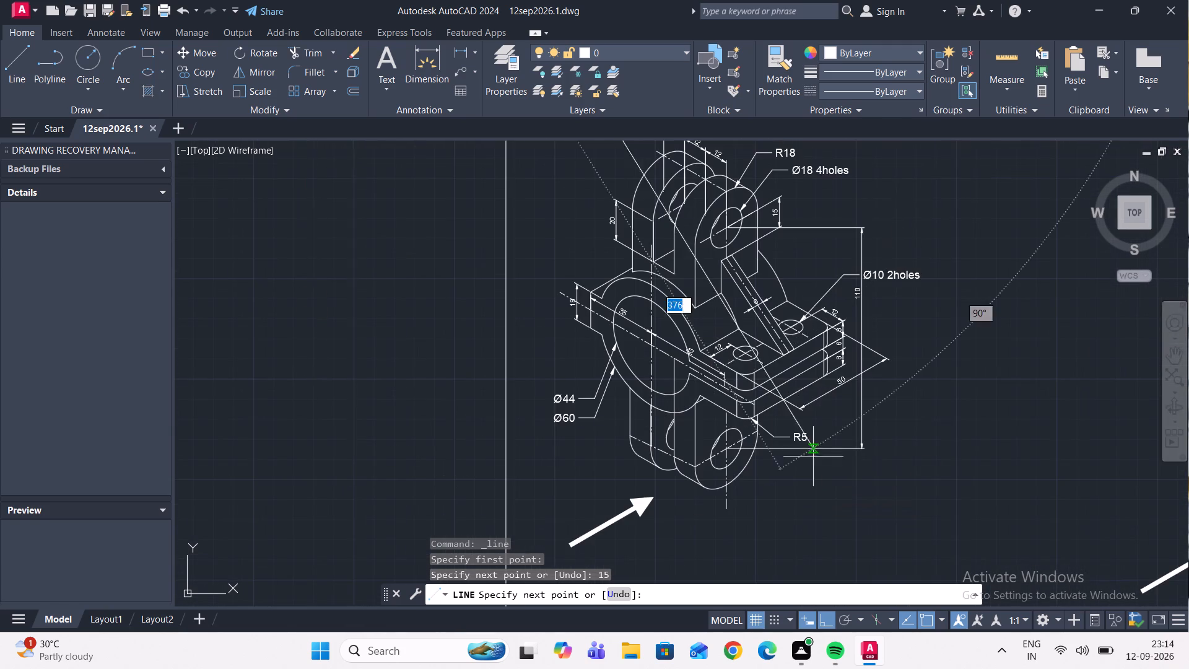
{"action": "scroll", "coordinate": [794, 357], "scroll_direction": "down", "scroll_amount": 4}
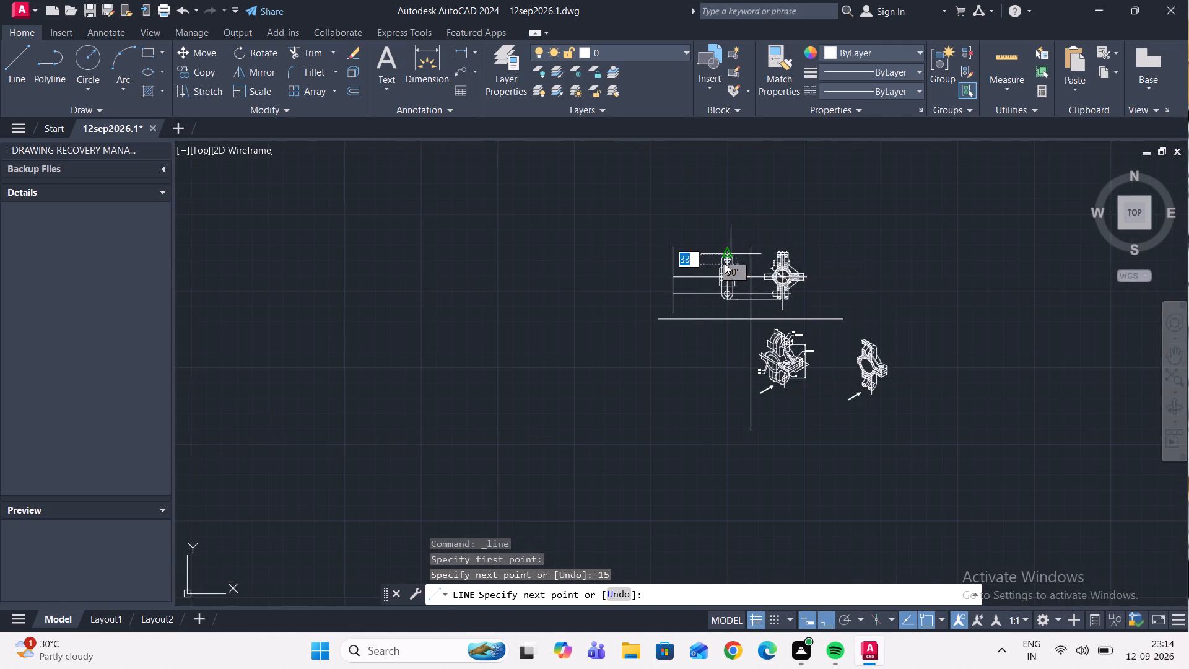
{"action": "scroll", "coordinate": [719, 274], "scroll_direction": "up", "scroll_amount": 4}
{"action": "scroll", "coordinate": [784, 237], "scroll_direction": "up", "scroll_amount": 3}
{"action": "scroll", "coordinate": [785, 242], "scroll_direction": "down", "scroll_amount": 3}
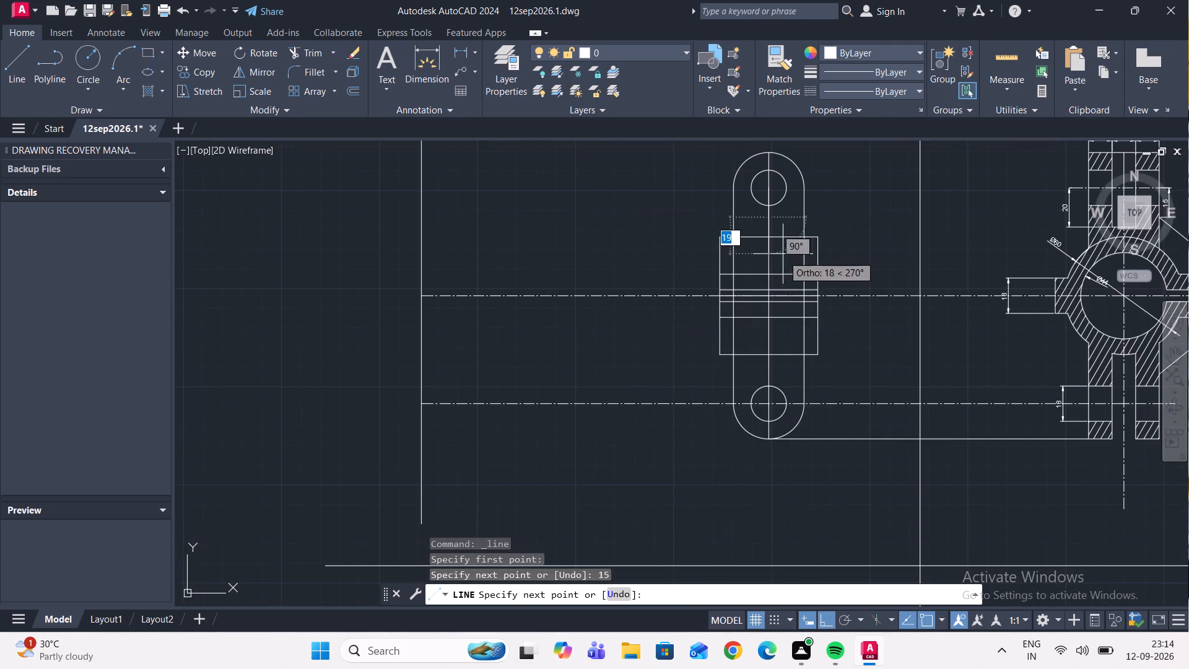
{"action": "middle_click_drag", "start_coordinate": [770, 305], "coordinate": [730, 481]}
{"action": "scroll", "coordinate": [736, 371], "scroll_direction": "up", "scroll_amount": 3}
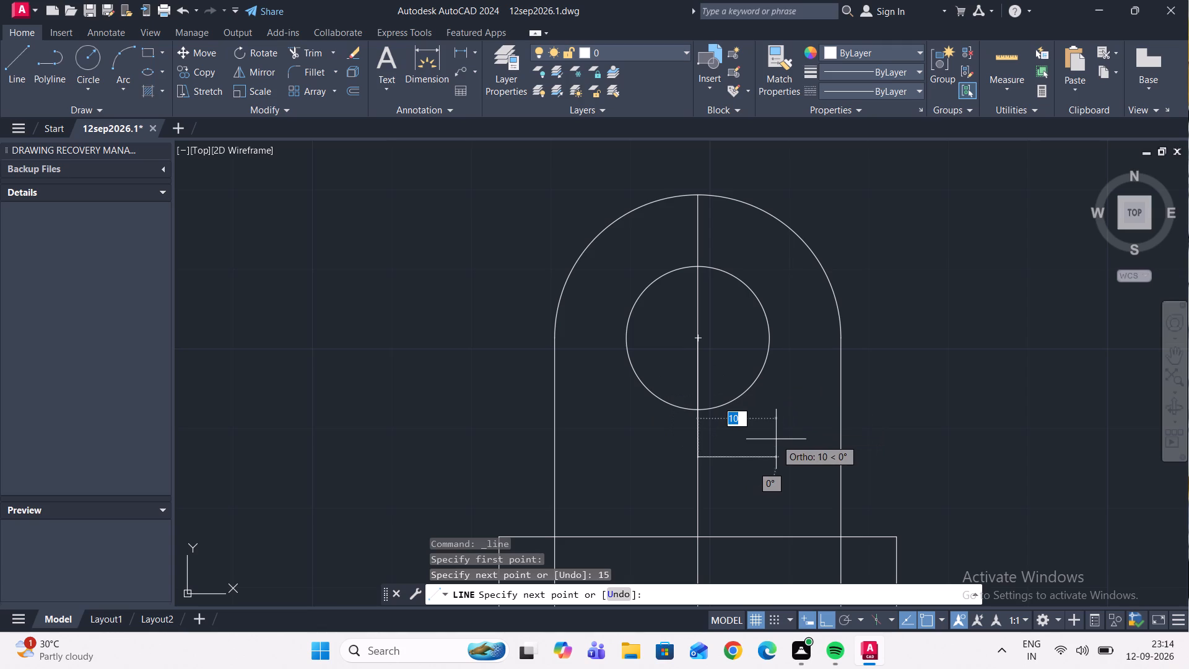
{"action": "key", "text": "3"}
{"action": "key", "text": "Return"}
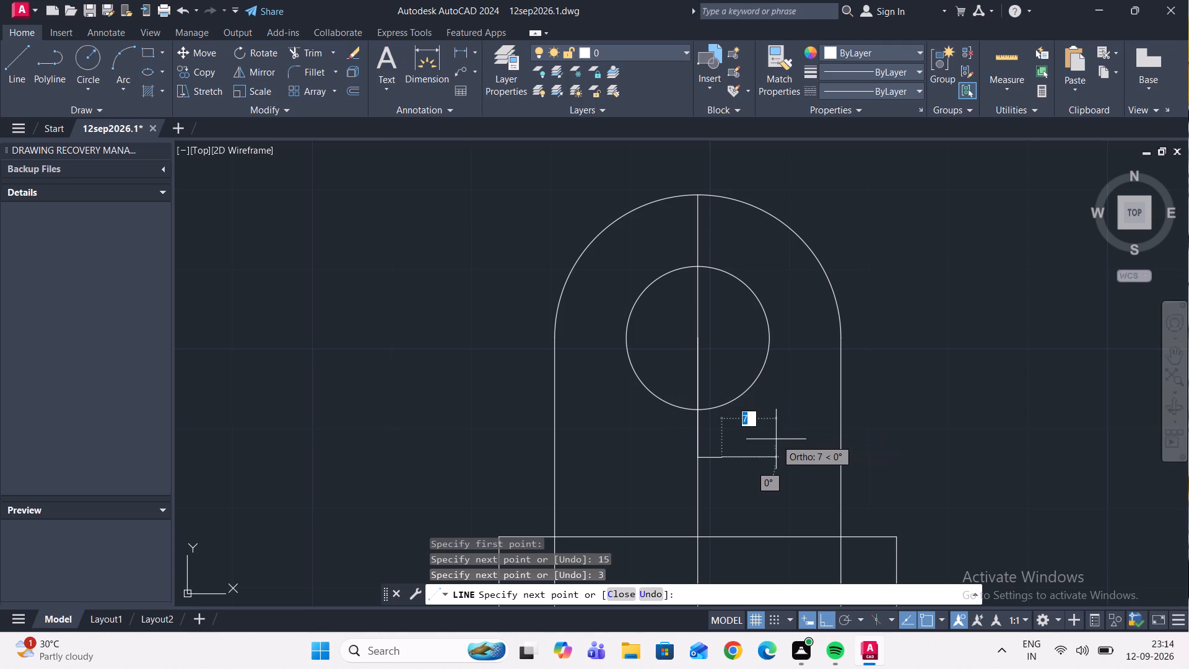
{"action": "key", "text": "Escape"}
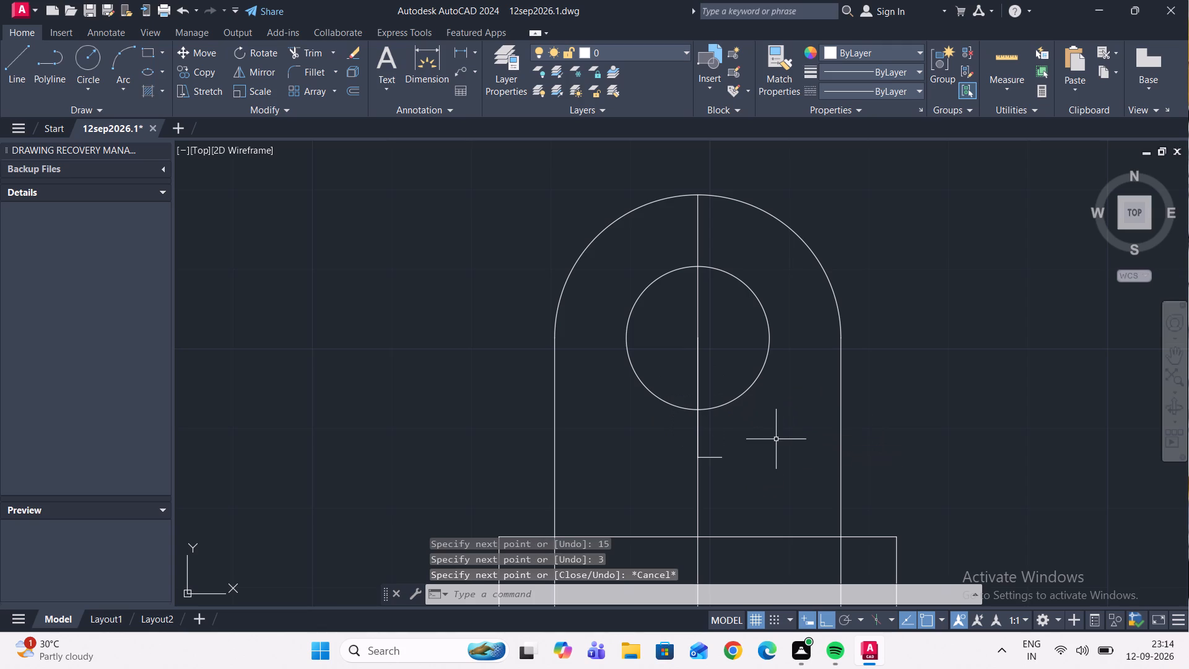
Draw a line 3 mm left from the 15 mm line's lower end, continuing vertically down to the upper flange edge line.
{"action": "left_click", "coordinate": [11, 61]}
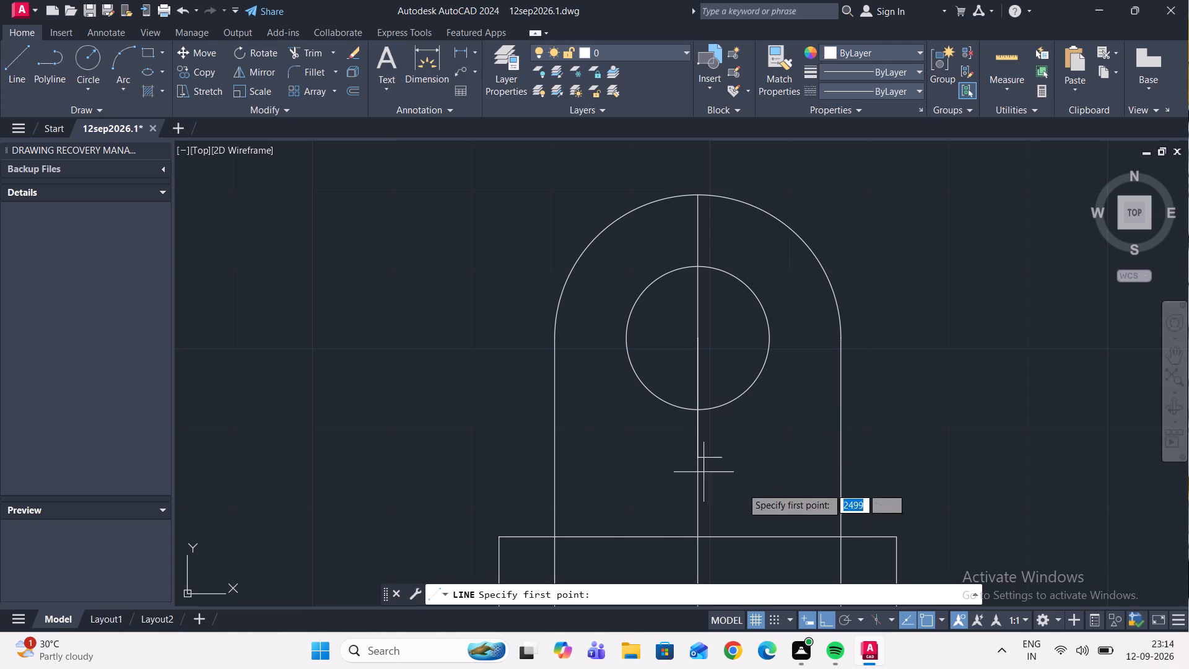
{"action": "scroll", "coordinate": [703, 460], "scroll_direction": "up", "scroll_amount": 2}
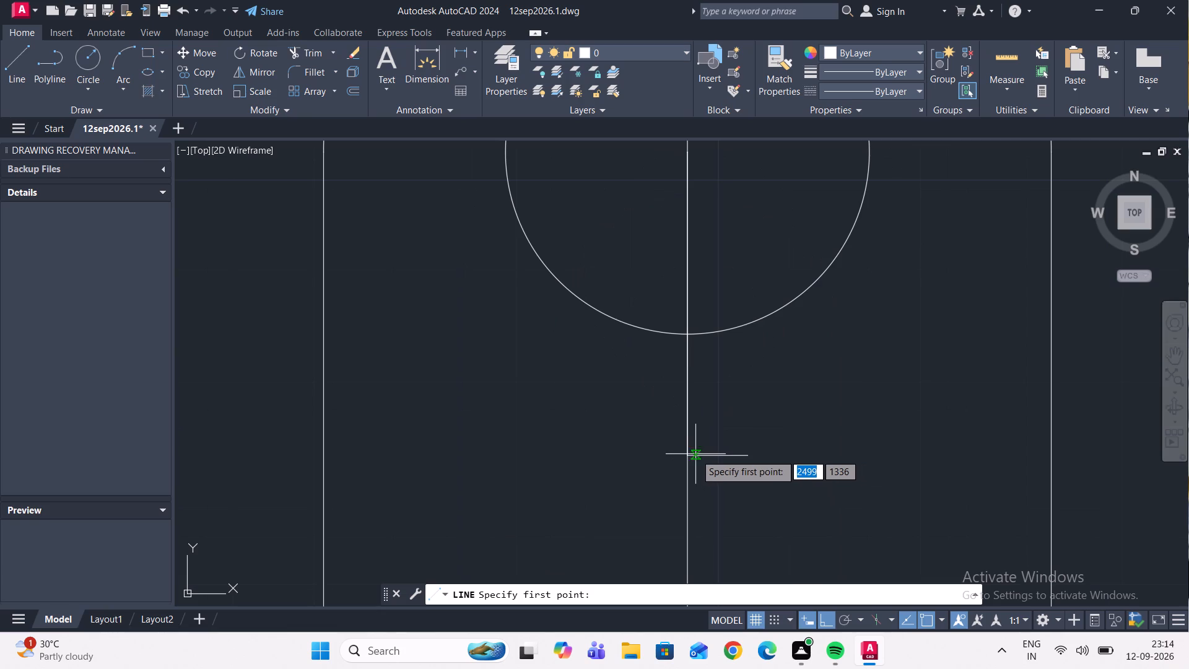
{"action": "left_click", "coordinate": [686, 457]}
{"action": "key", "text": "3"}
{"action": "key", "text": "Return"}
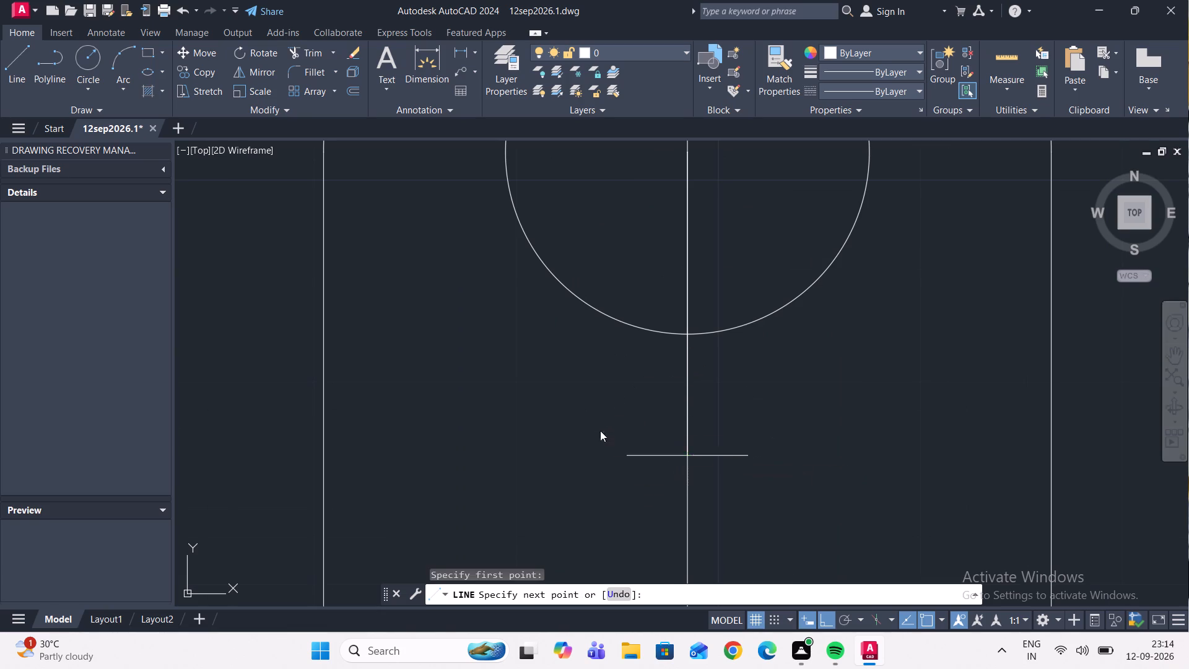
{"action": "scroll", "coordinate": [806, 409], "scroll_direction": "down", "scroll_amount": 2}
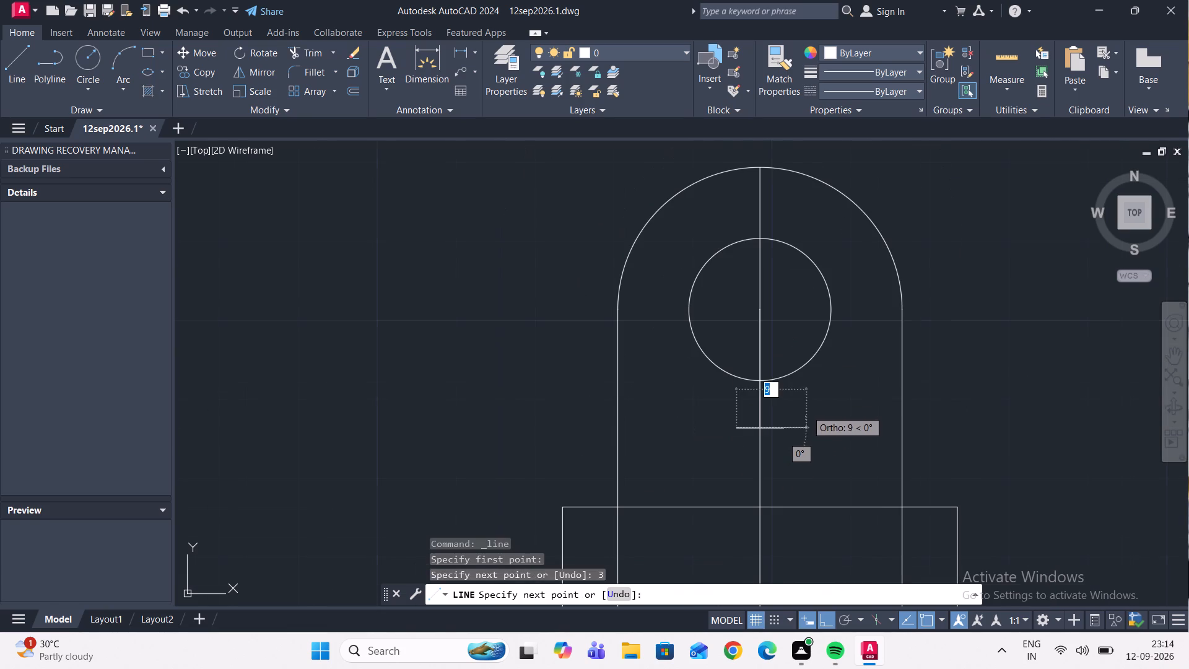
{"action": "scroll", "coordinate": [790, 431], "scroll_direction": "down", "scroll_amount": 3}
{"action": "scroll", "coordinate": [773, 486], "scroll_direction": "up", "scroll_amount": 3}
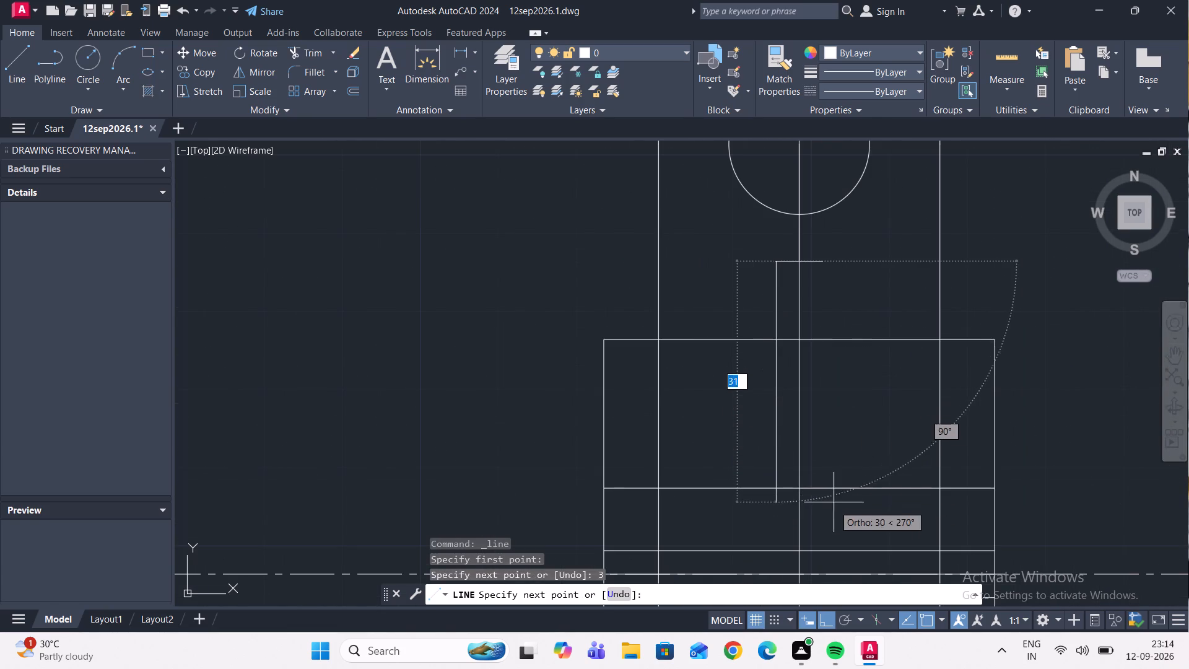
{"action": "scroll", "coordinate": [834, 513], "scroll_direction": "up", "scroll_amount": 2}
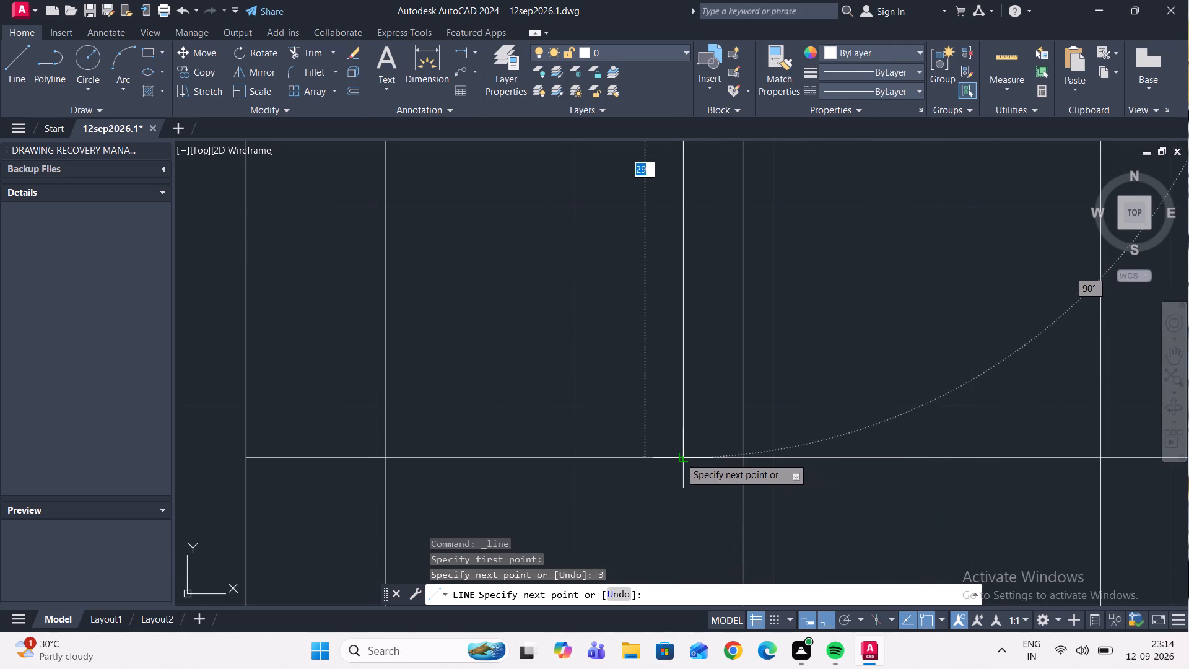
{"action": "left_click", "coordinate": [686, 453]}
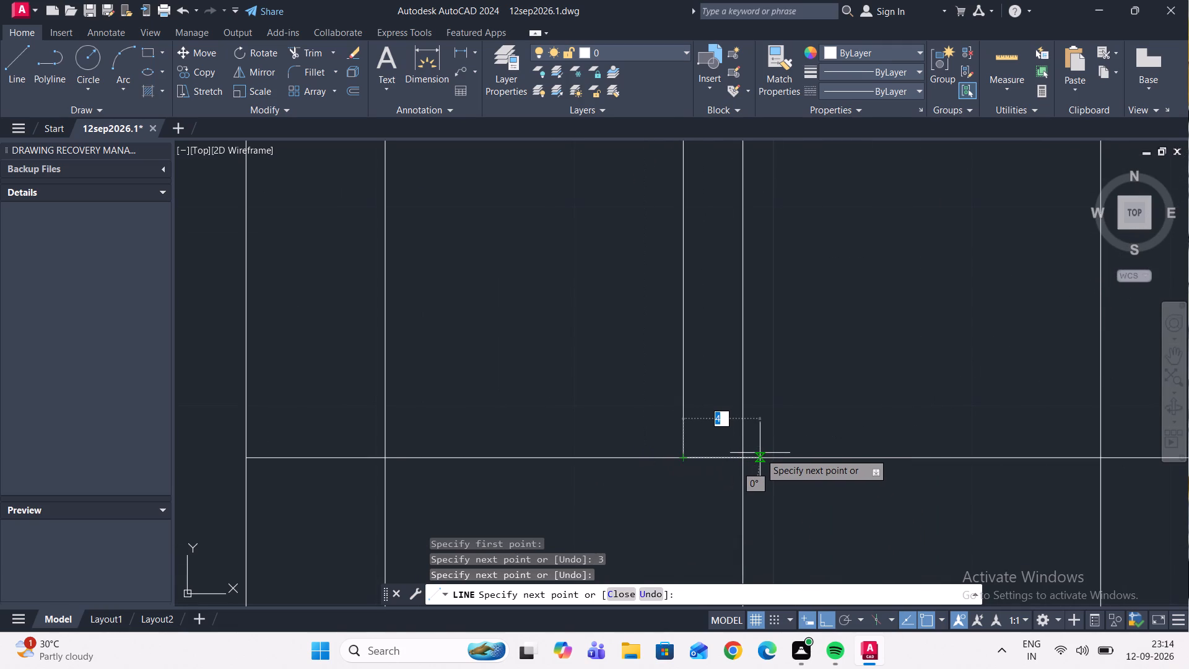
{"action": "key", "text": "Escape"}
Draw the rib's other vertical edge from the right end of the rib top down to the upper flange edge line.
{"action": "scroll", "coordinate": [1130, 300], "scroll_direction": "down", "scroll_amount": 2}
{"action": "middle_click_drag", "start_coordinate": [996, 253], "coordinate": [997, 254]}
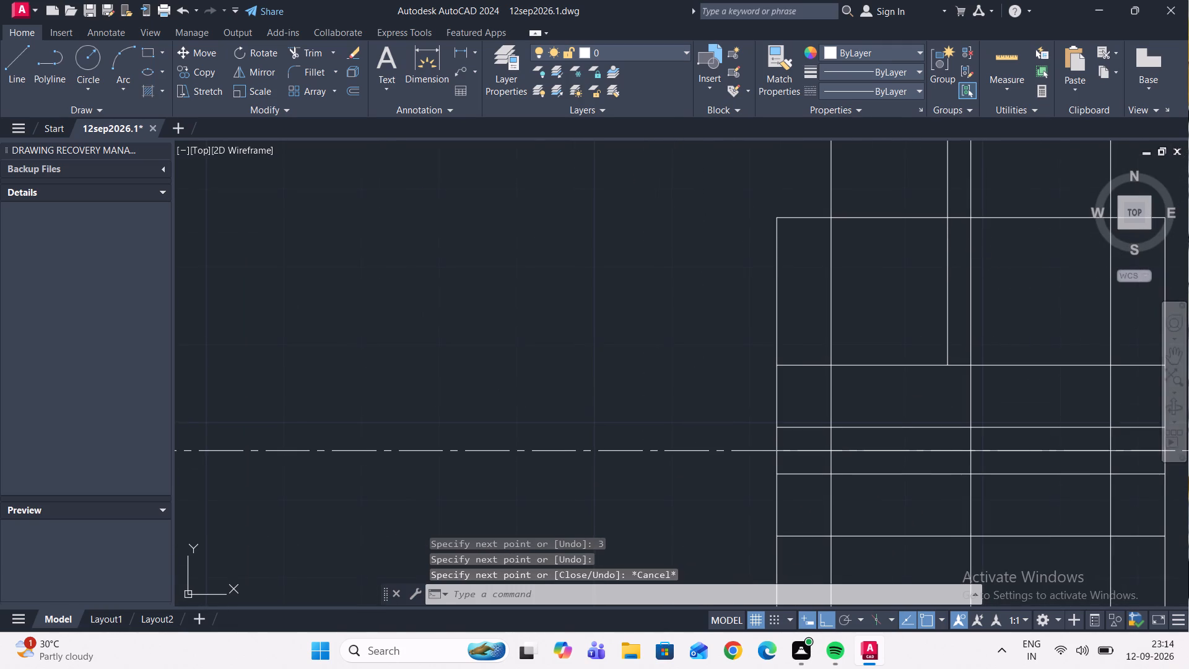
{"action": "middle_click_drag", "start_coordinate": [997, 254], "coordinate": [748, 345]}
{"action": "left_click", "coordinate": [11, 59]}
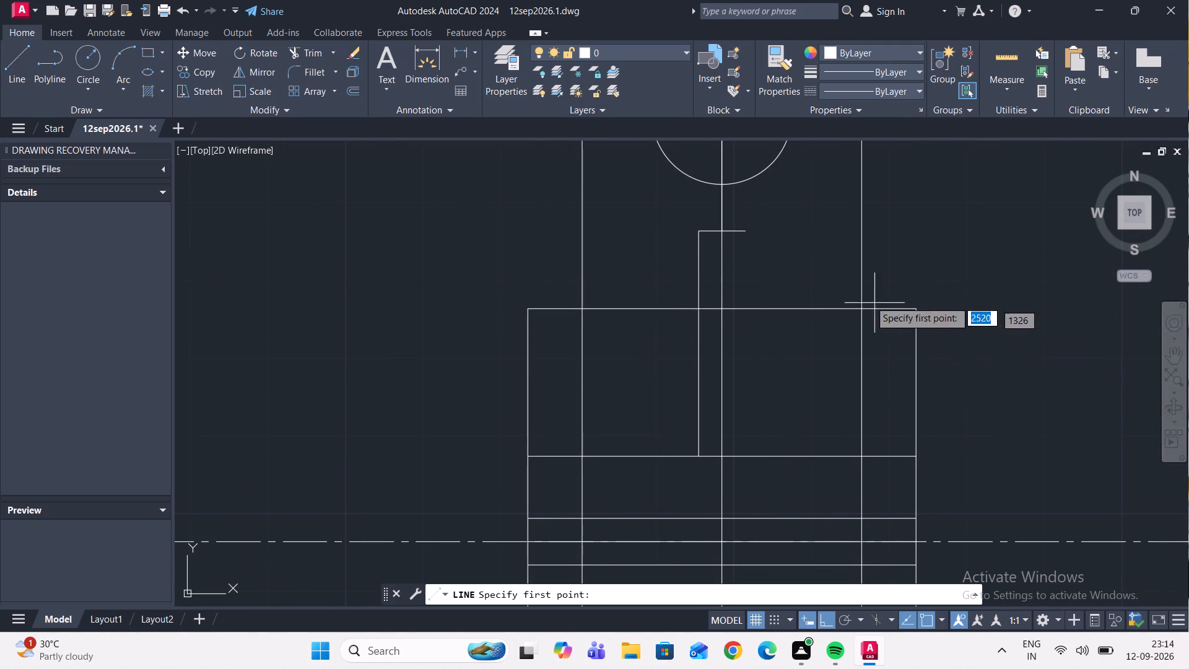
{"action": "scroll", "coordinate": [752, 231], "scroll_direction": "up", "scroll_amount": 1}
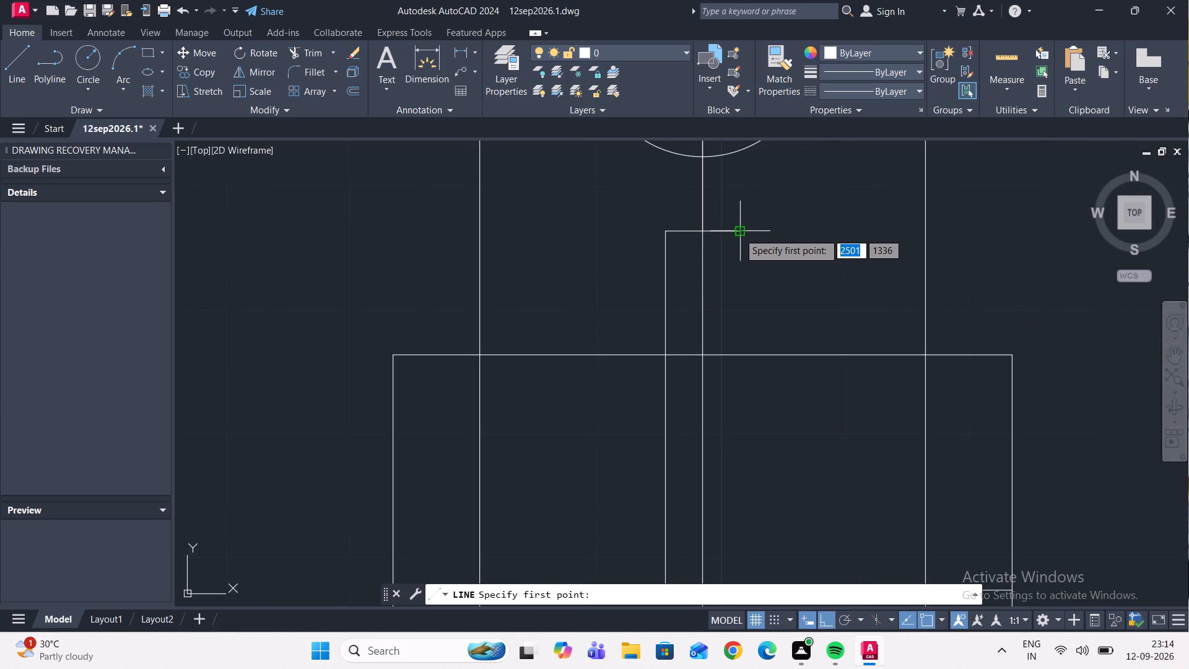
{"action": "left_click", "coordinate": [739, 233]}
{"action": "scroll", "coordinate": [757, 316], "scroll_direction": "down", "scroll_amount": 3}
{"action": "scroll", "coordinate": [757, 386], "scroll_direction": "up", "scroll_amount": 2}
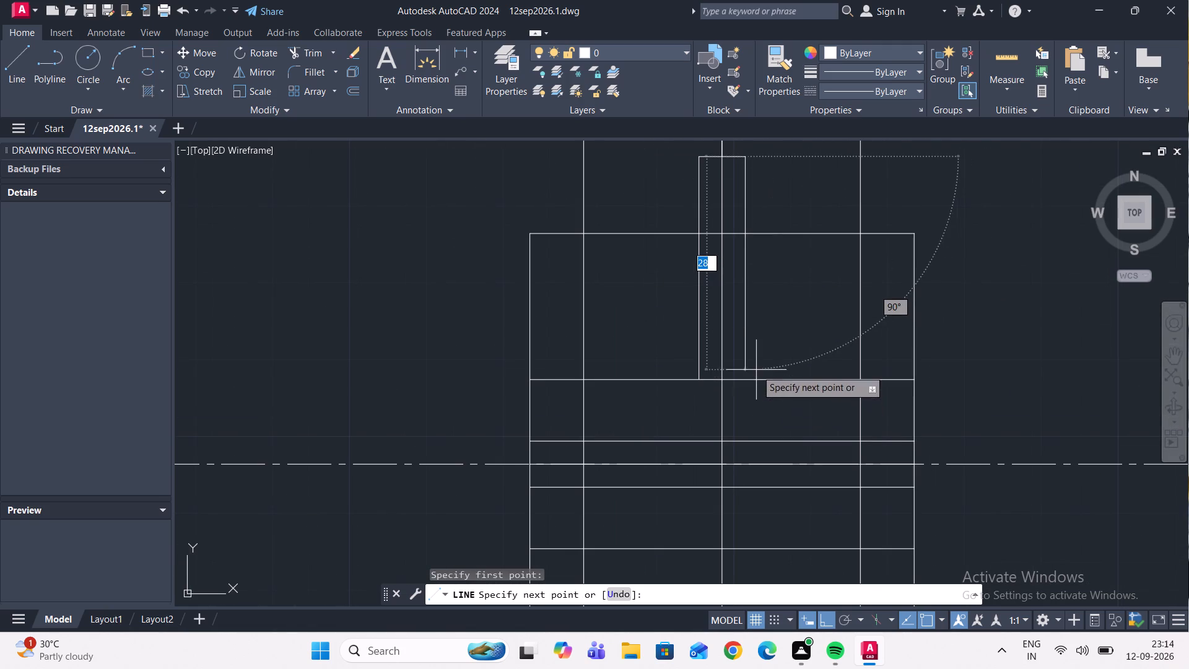
{"action": "left_click", "coordinate": [744, 378]}
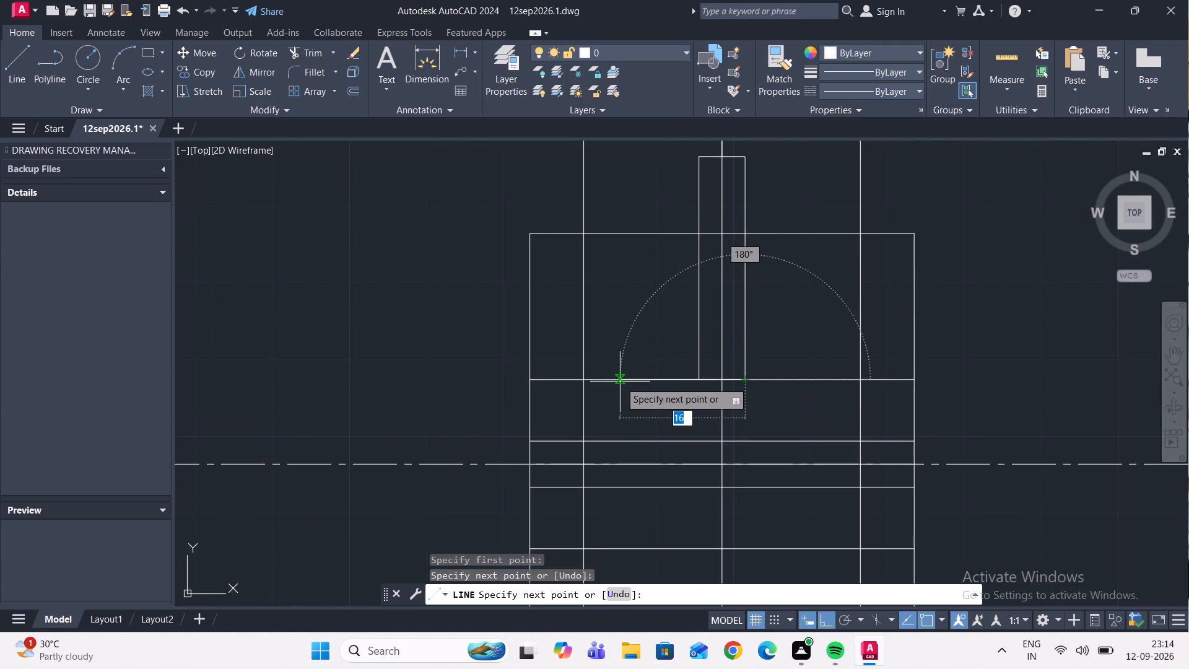
{"action": "key", "text": "Escape"}
Erase the 15 mm construction line running down from the upper lug hole's centre to the rib top.
{"action": "scroll", "coordinate": [778, 425], "scroll_direction": "down", "scroll_amount": 3}
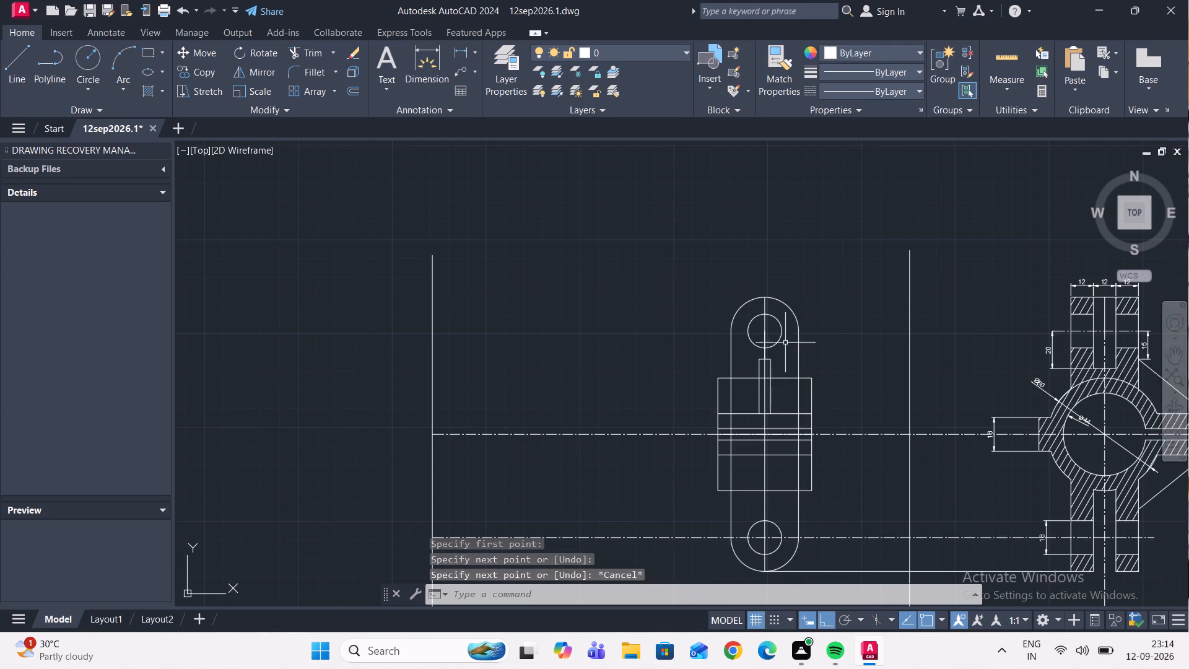
{"action": "scroll", "coordinate": [779, 342], "scroll_direction": "up", "scroll_amount": 2}
{"action": "left_click", "coordinate": [745, 341]}
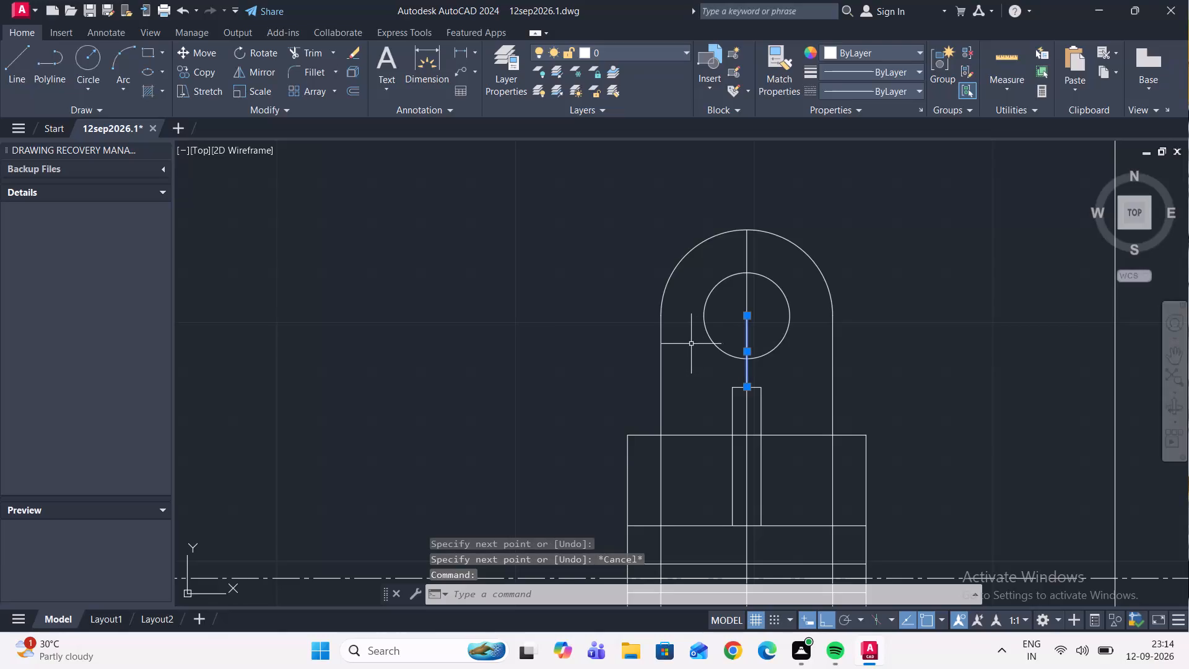
{"action": "key", "text": "Delete"}
Draw a horizontal line through the upper lug hole's centre, extending slightly past the circle on both sides.
{"action": "scroll", "coordinate": [757, 382], "scroll_direction": "down", "scroll_amount": 2}
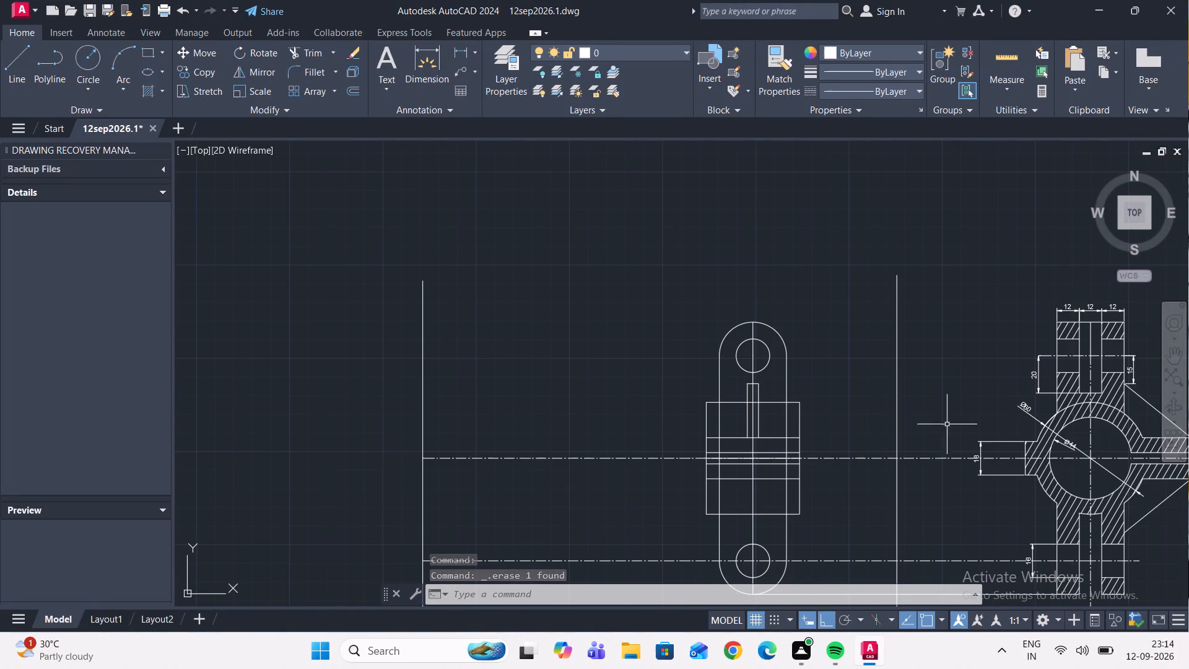
{"action": "scroll", "coordinate": [755, 369], "scroll_direction": "up", "scroll_amount": 1}
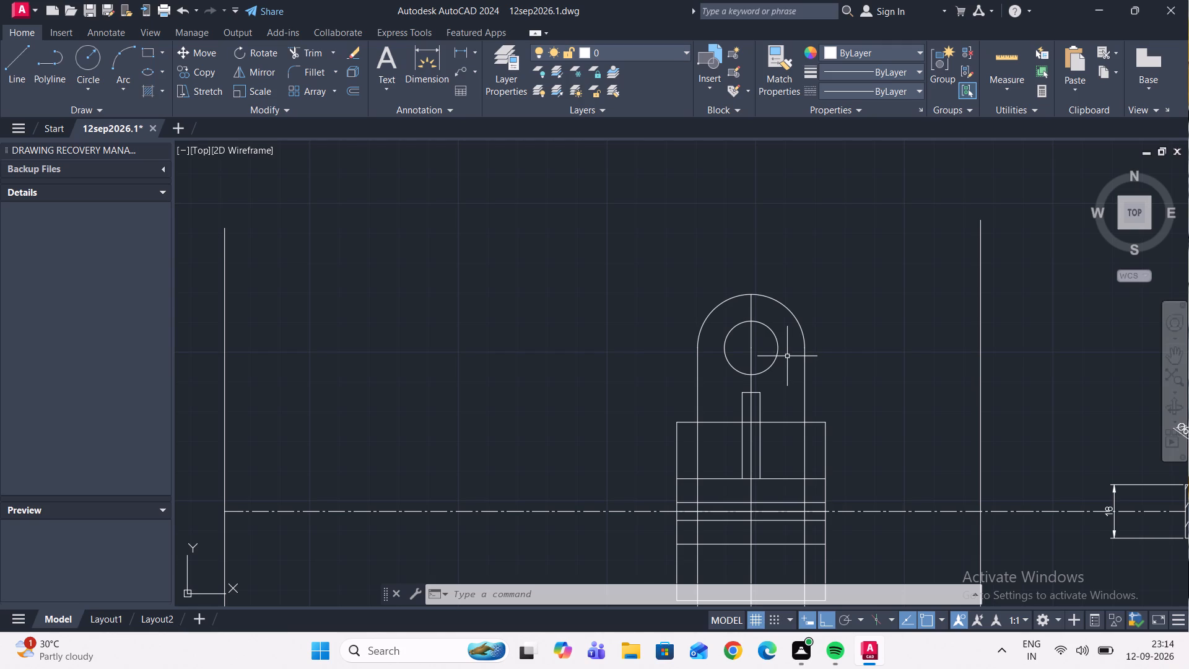
{"action": "scroll", "coordinate": [787, 360], "scroll_direction": "up", "scroll_amount": 1}
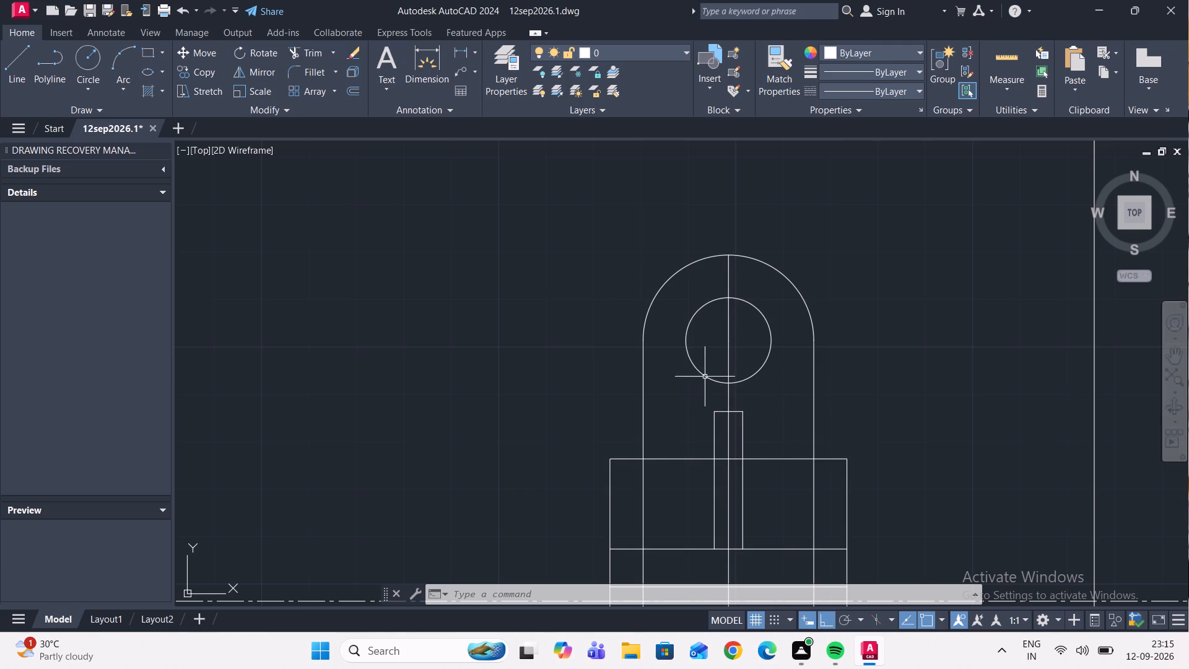
{"action": "left_click", "coordinate": [12, 69]}
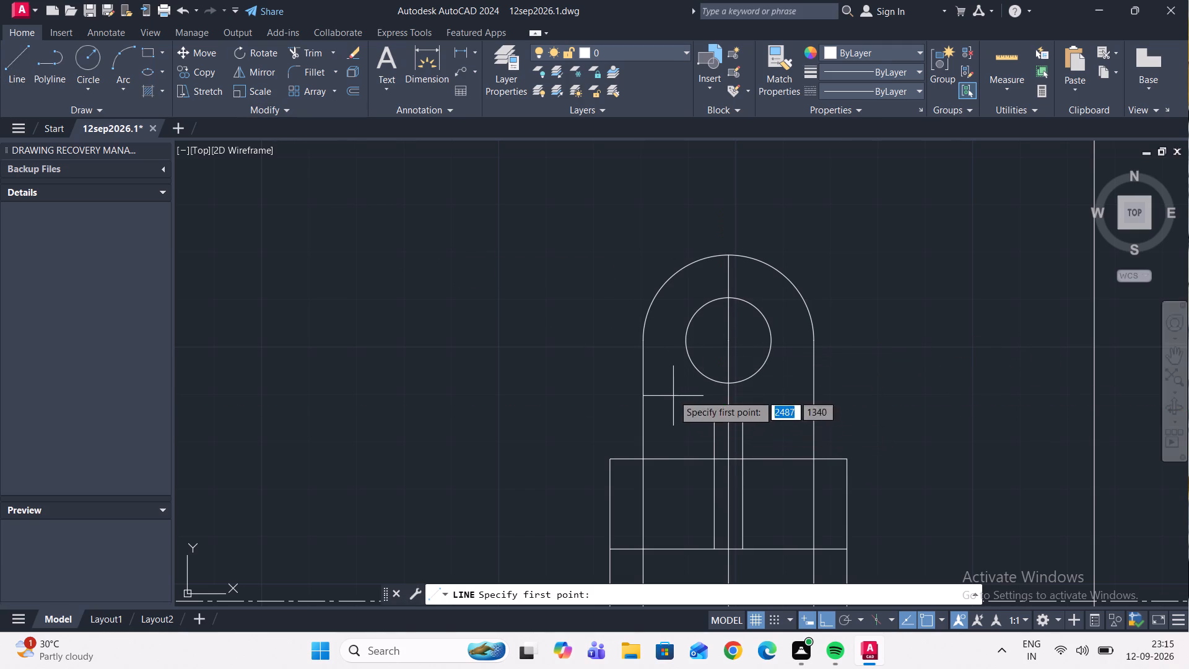
{"action": "left_click", "coordinate": [9, 74]}
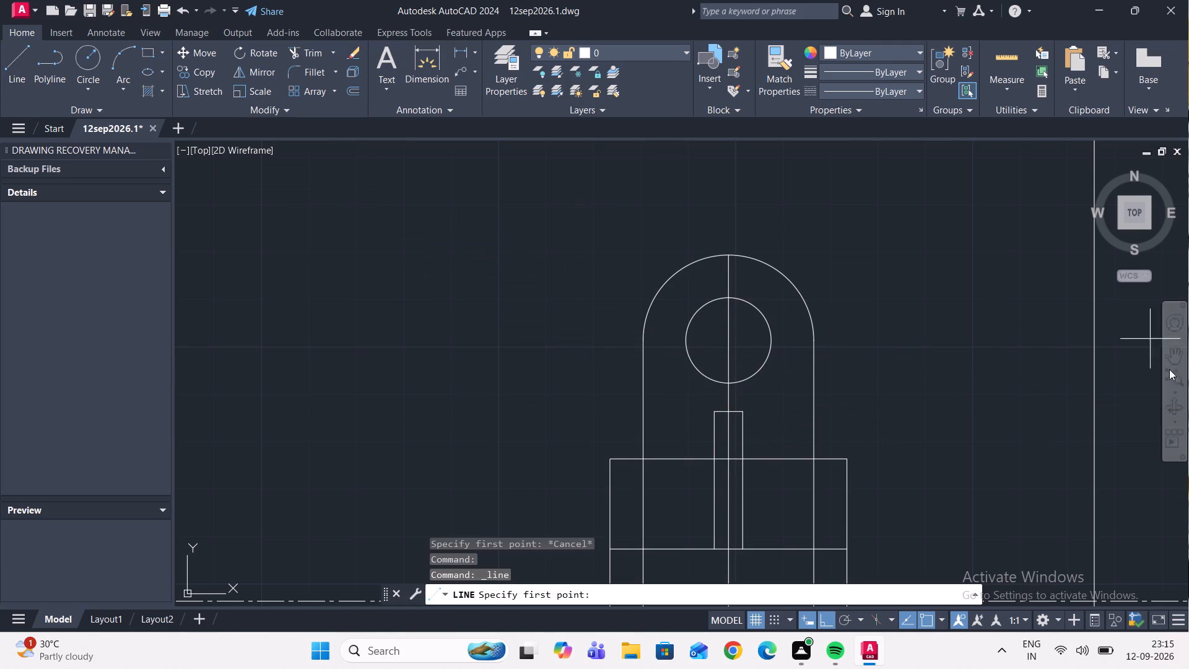
{"action": "left_click", "coordinate": [673, 336]}
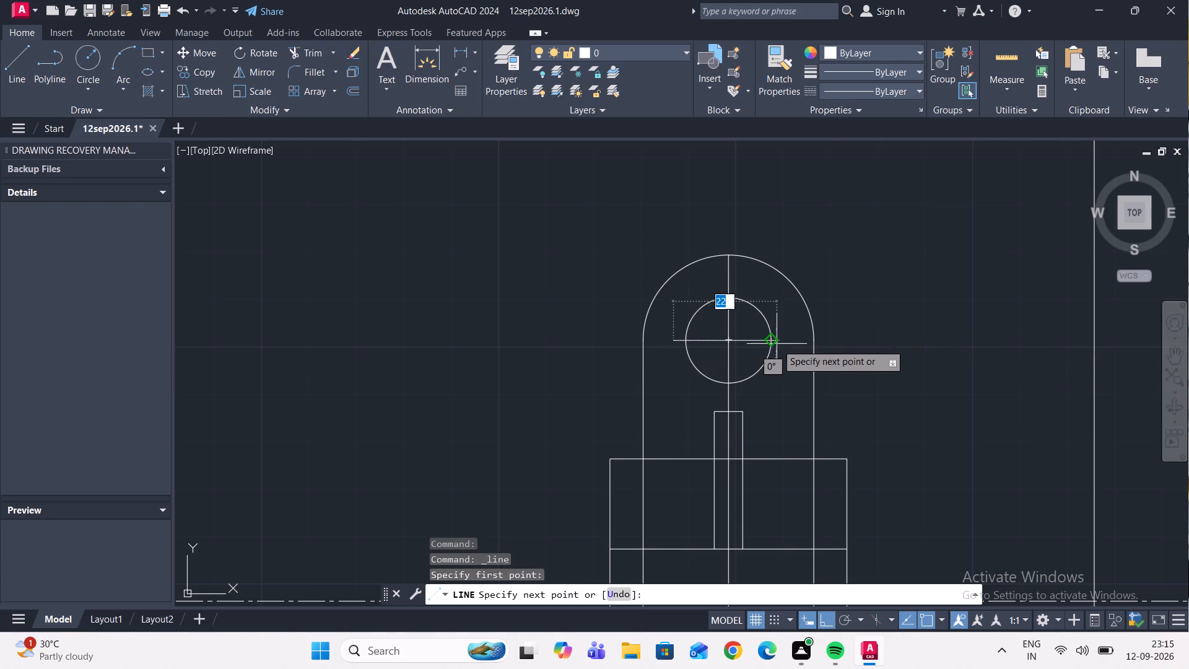
{"action": "left_click", "coordinate": [783, 339]}
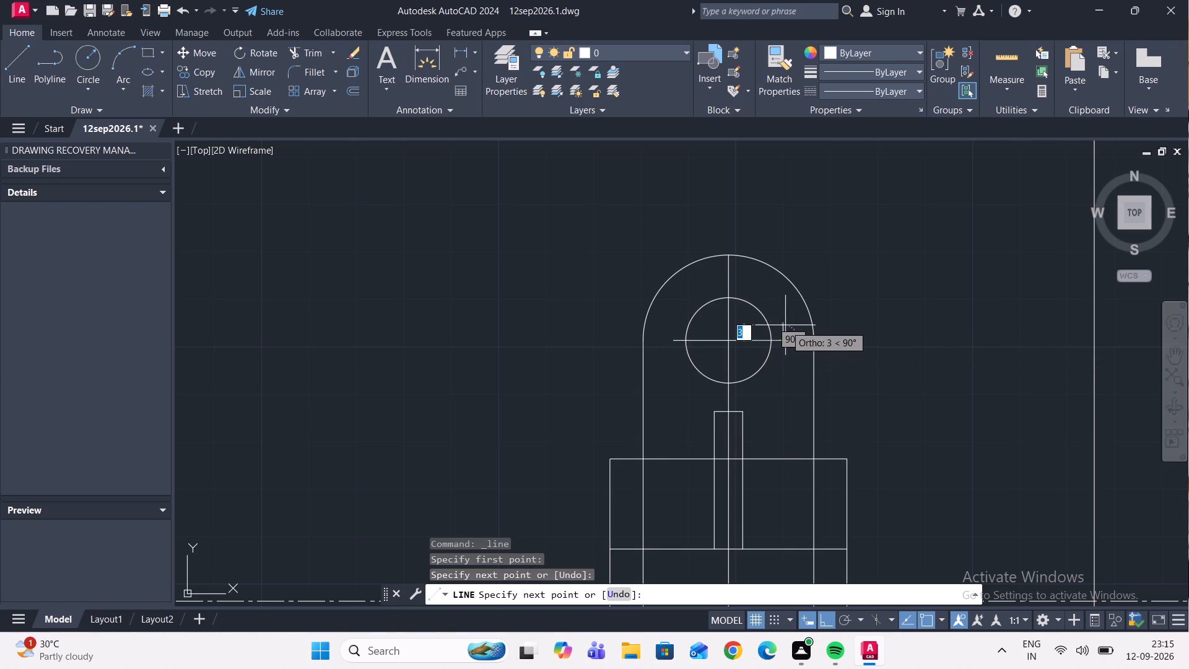
{"action": "key", "text": "Escape"}
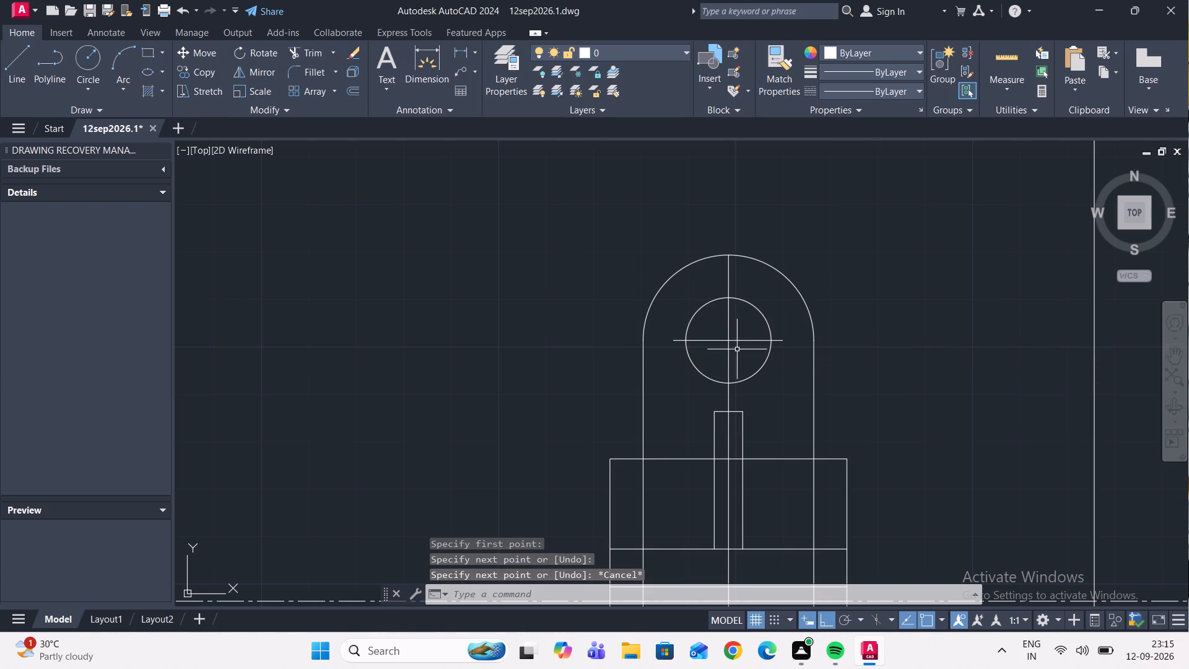
Copy the horizontal line through the upper lug hole's centre 20 mm straight down.
{"action": "left_click", "coordinate": [743, 346]}
{"action": "left_click", "coordinate": [740, 335]}
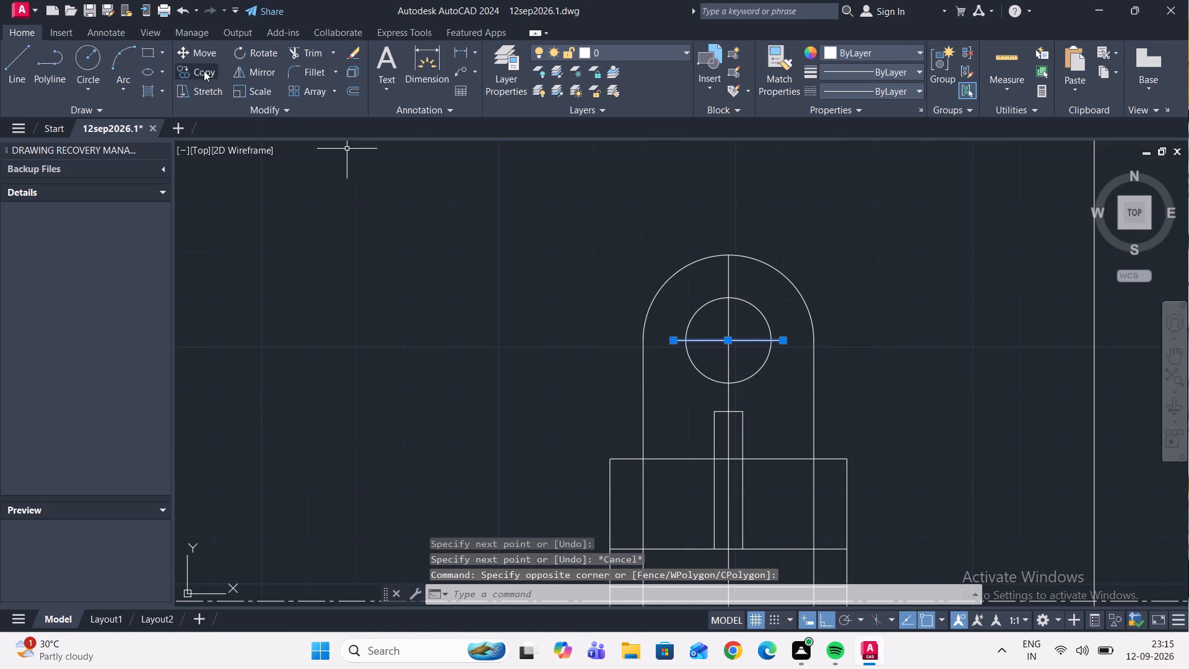
{"action": "left_click", "coordinate": [202, 71]}
{"action": "scroll", "coordinate": [720, 350], "scroll_direction": "up", "scroll_amount": 1}
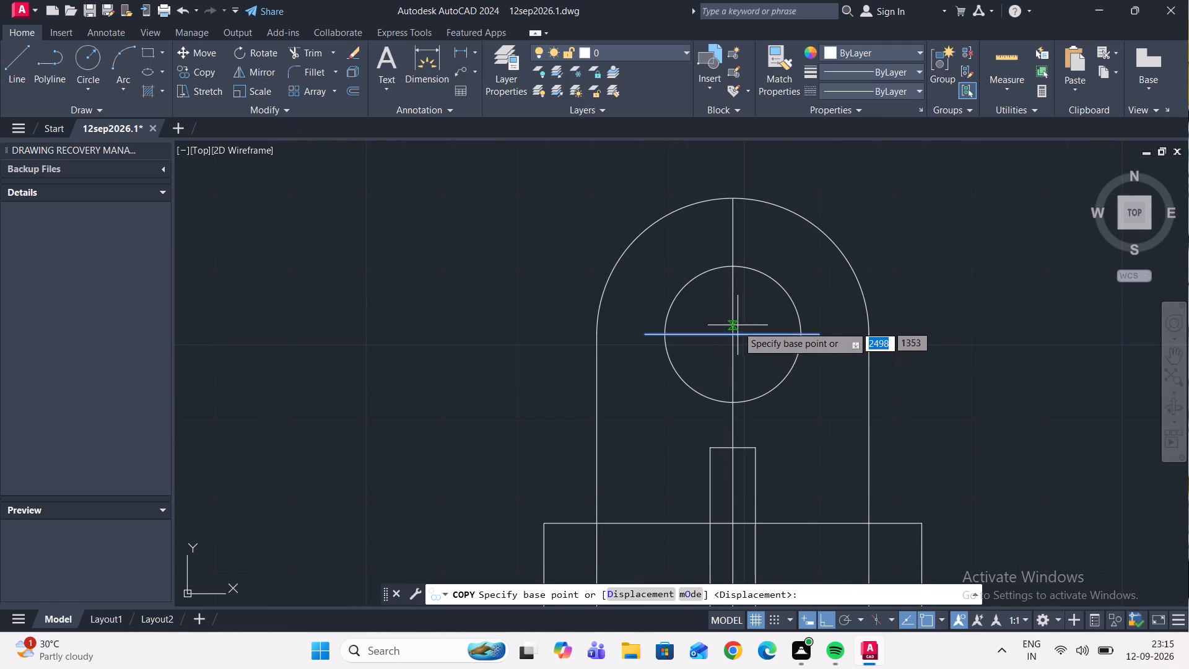
{"action": "left_click", "coordinate": [733, 336]}
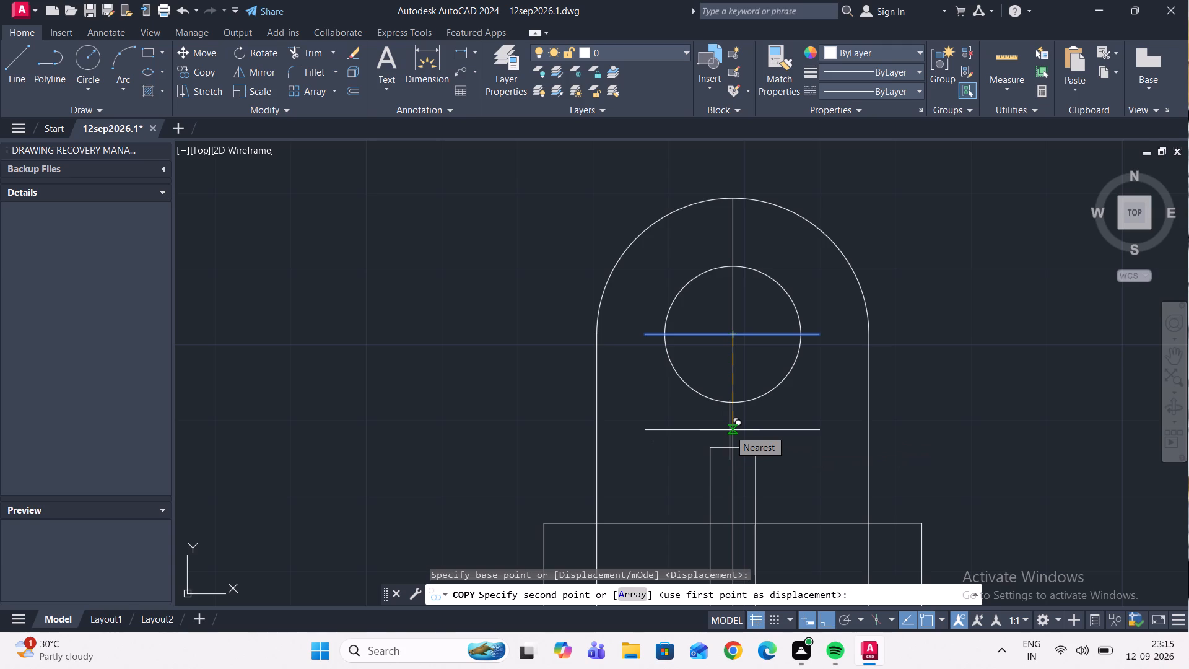
{"action": "type", "text": "20"}
{"action": "key", "text": "Return"}
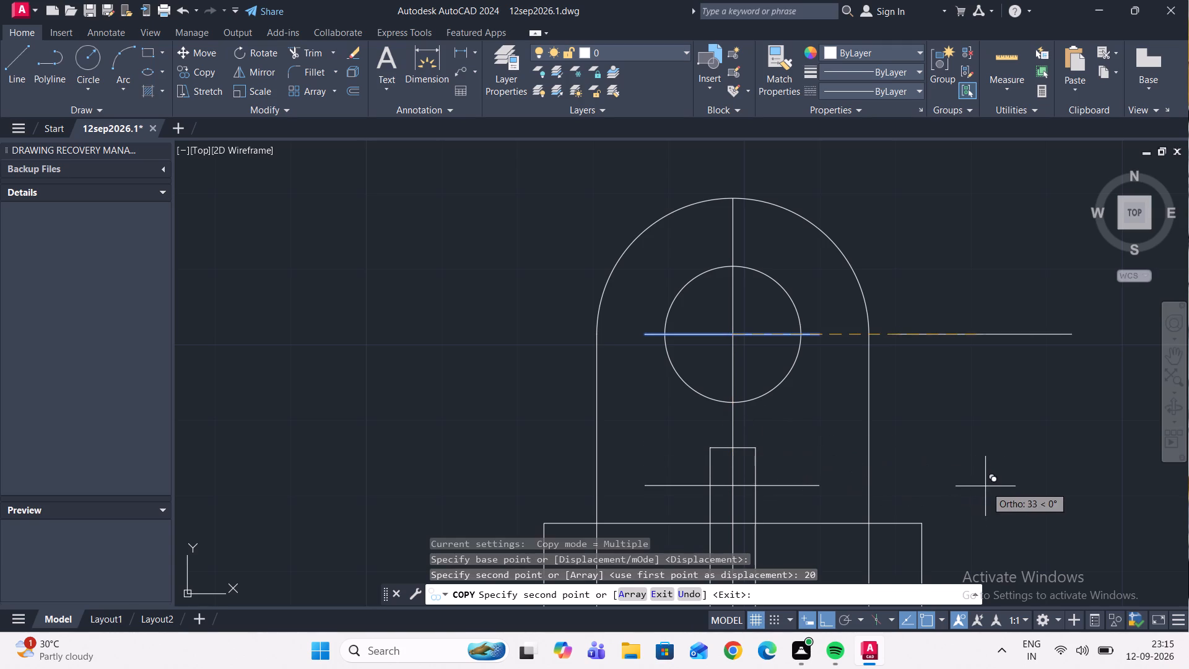
{"action": "key", "text": "Escape"}
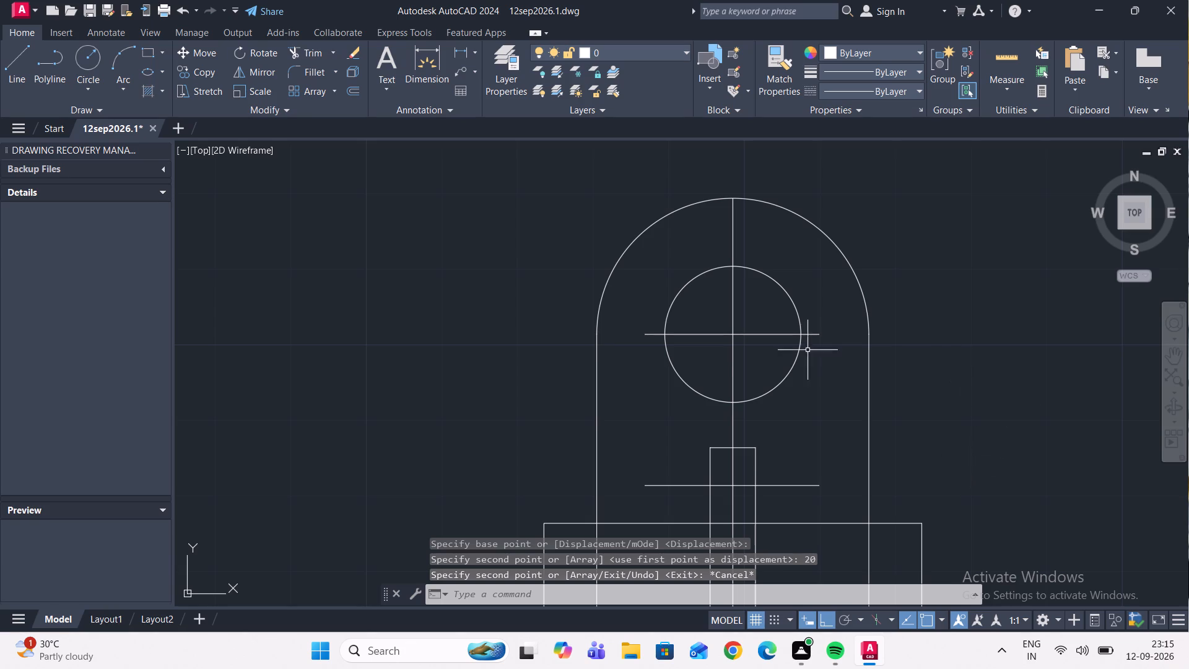
Erase the original horizontal line through the upper lug hole's centre.
{"action": "left_click", "coordinate": [749, 334]}
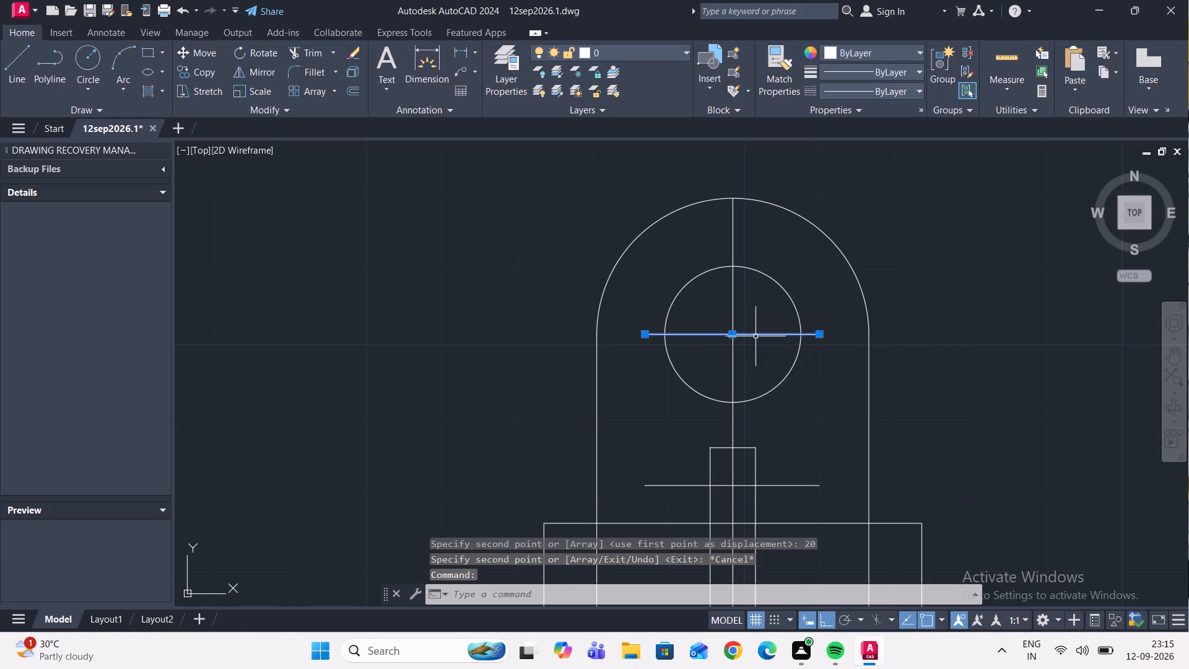
{"action": "key", "text": "Delete"}
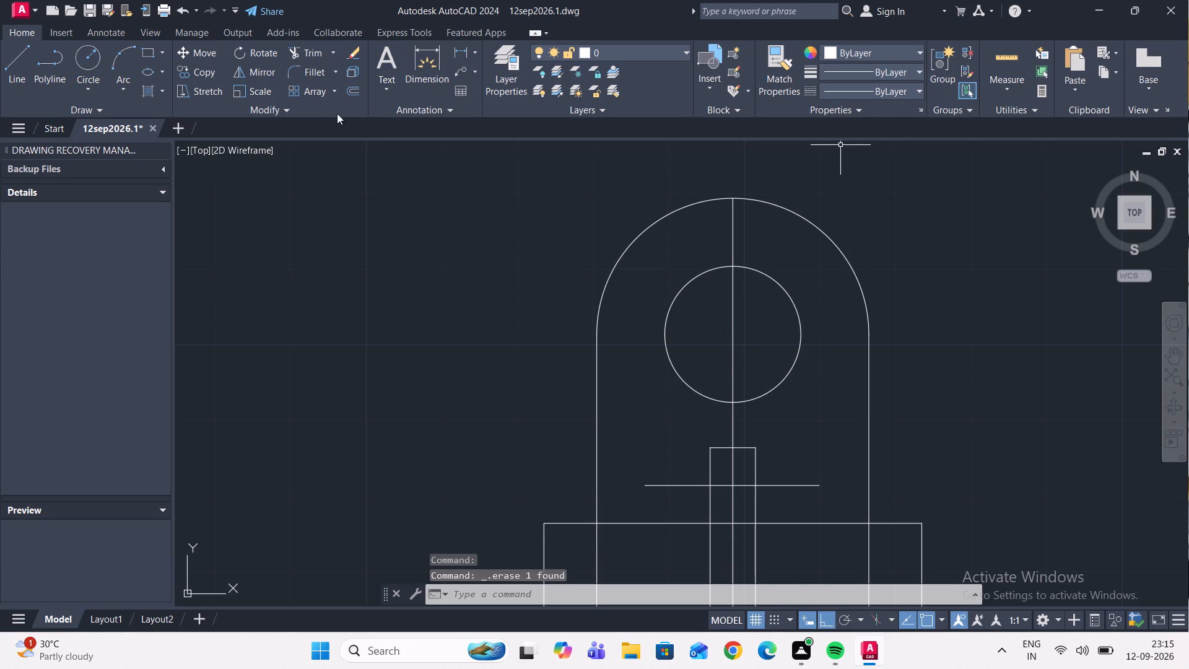
Extend both ends of the copied horizontal line across the rib to the upper lug's vertical side edges.
{"action": "left_click", "coordinate": [314, 55]}
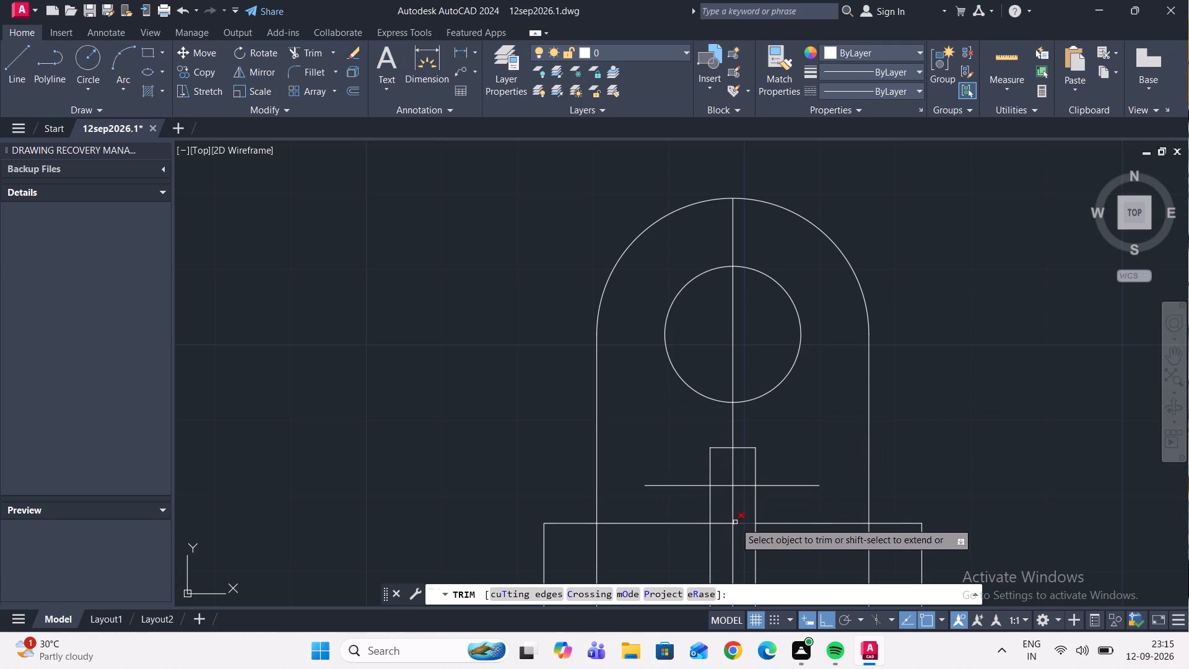
{"action": "left_click", "coordinate": [694, 484], "text": "shift"}
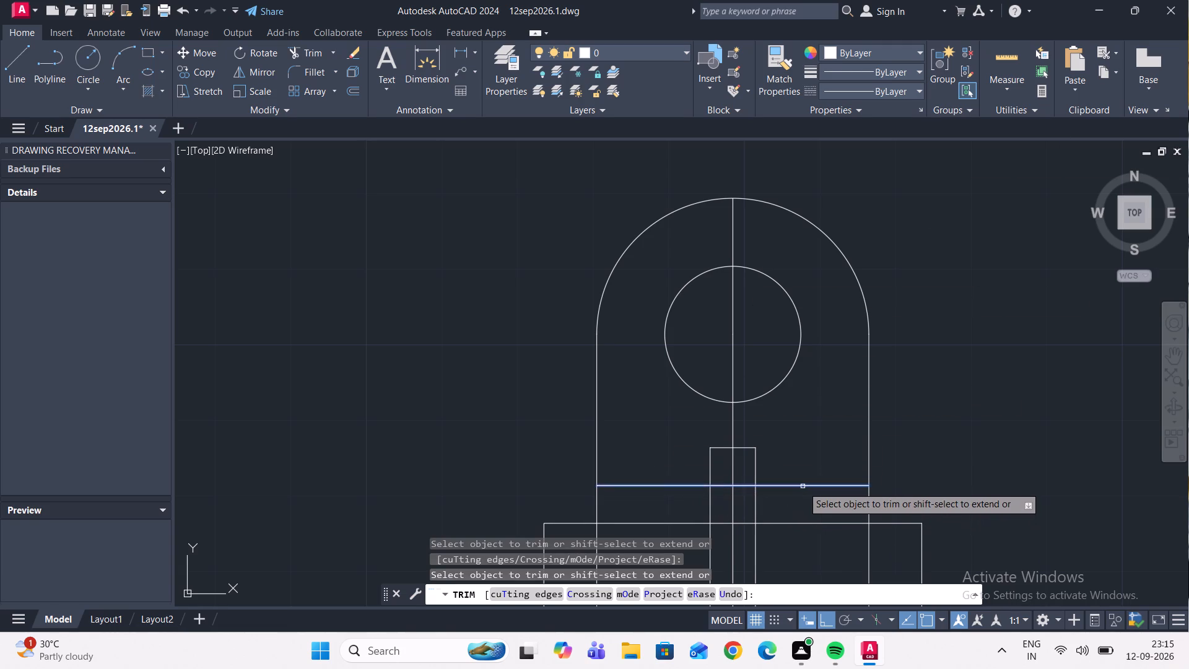
{"action": "left_click", "coordinate": [803, 485], "text": "shift"}
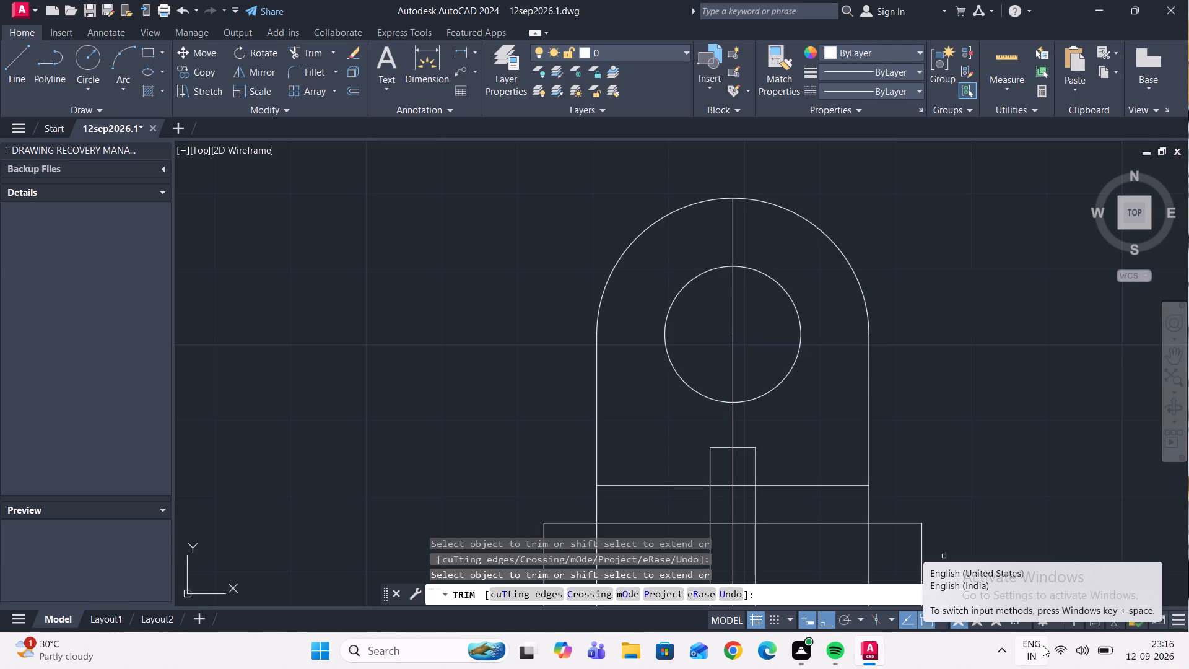
Match the dash-dot horizontal centreline's properties onto the line across the upper lug.
{"action": "left_click", "coordinate": [767, 74]}
{"action": "scroll", "coordinate": [834, 197], "scroll_direction": "down", "scroll_amount": 4}
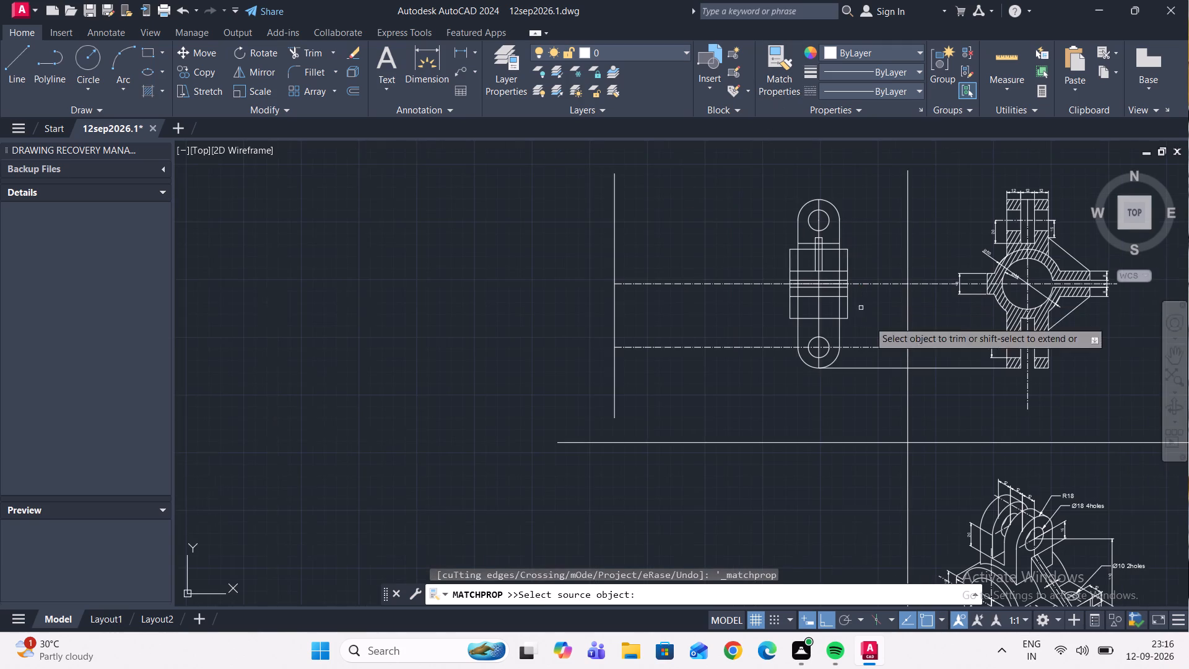
{"action": "scroll", "coordinate": [870, 283], "scroll_direction": "up", "scroll_amount": 2}
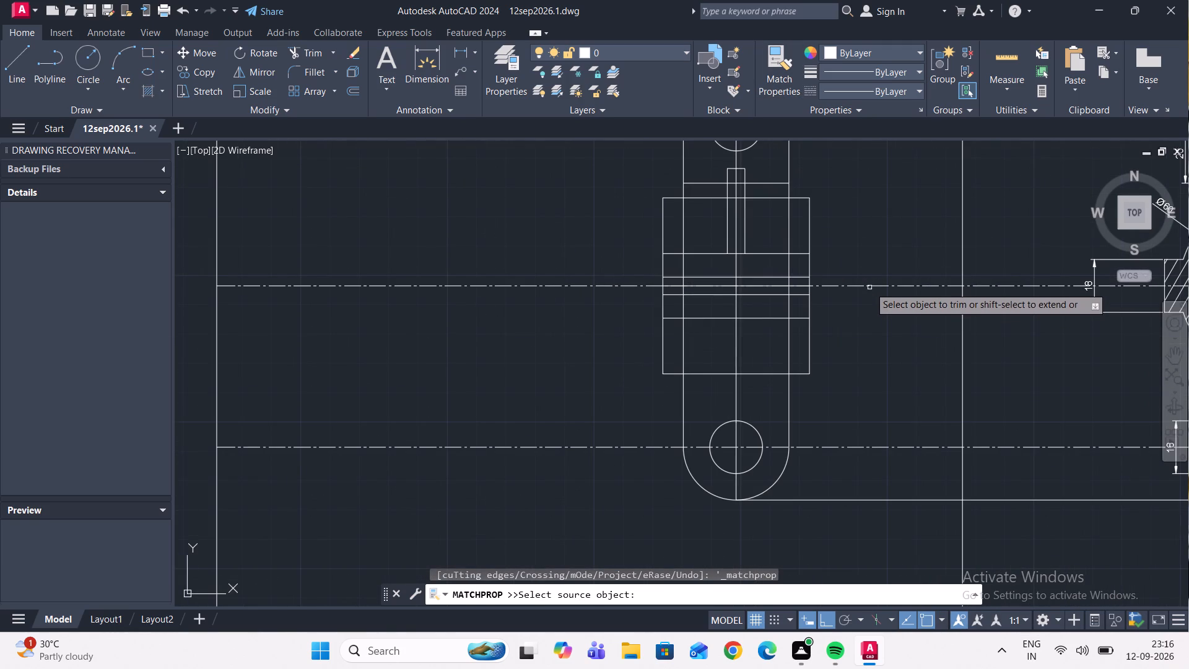
{"action": "left_click", "coordinate": [869, 286]}
{"action": "left_click", "coordinate": [700, 182]}
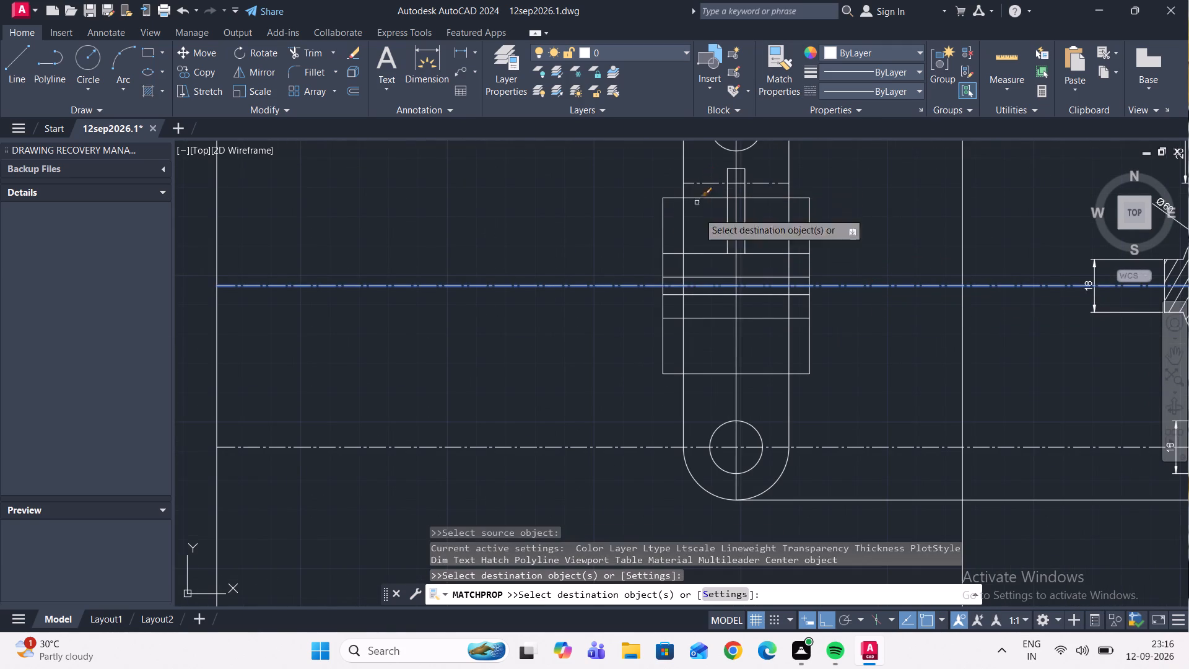
{"action": "key", "text": "Escape"}
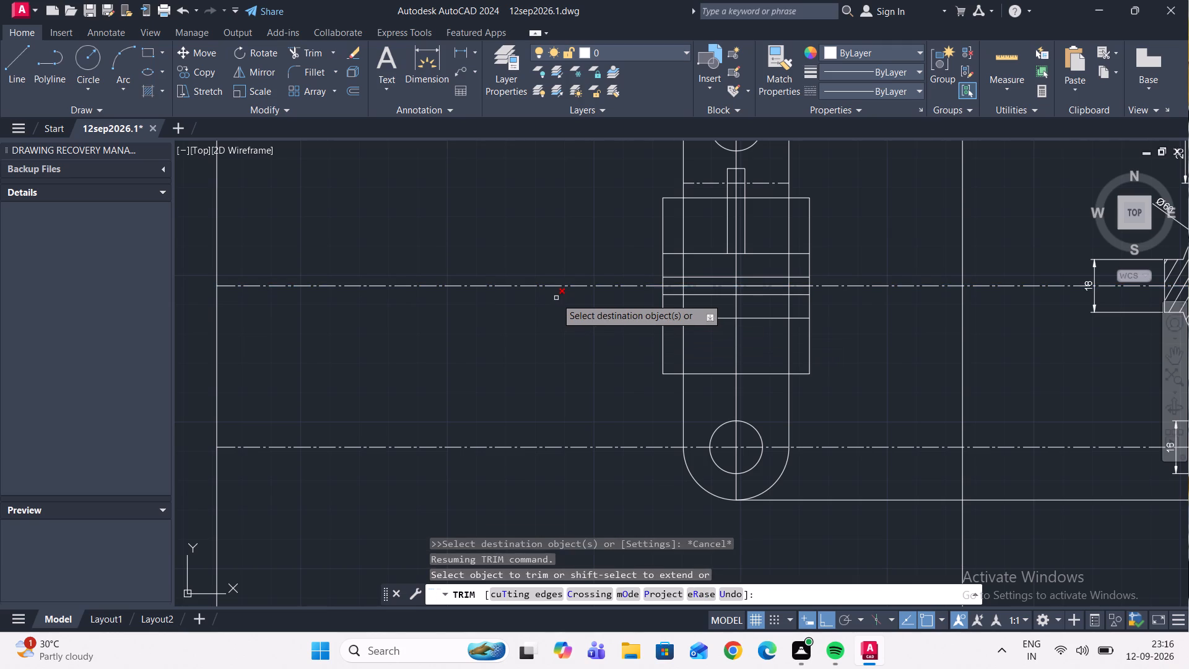
Draw a horizontal line across the lower lug through its hole centre, from the right side edge to the left.
{"action": "scroll", "coordinate": [629, 385], "scroll_direction": "down", "scroll_amount": 1}
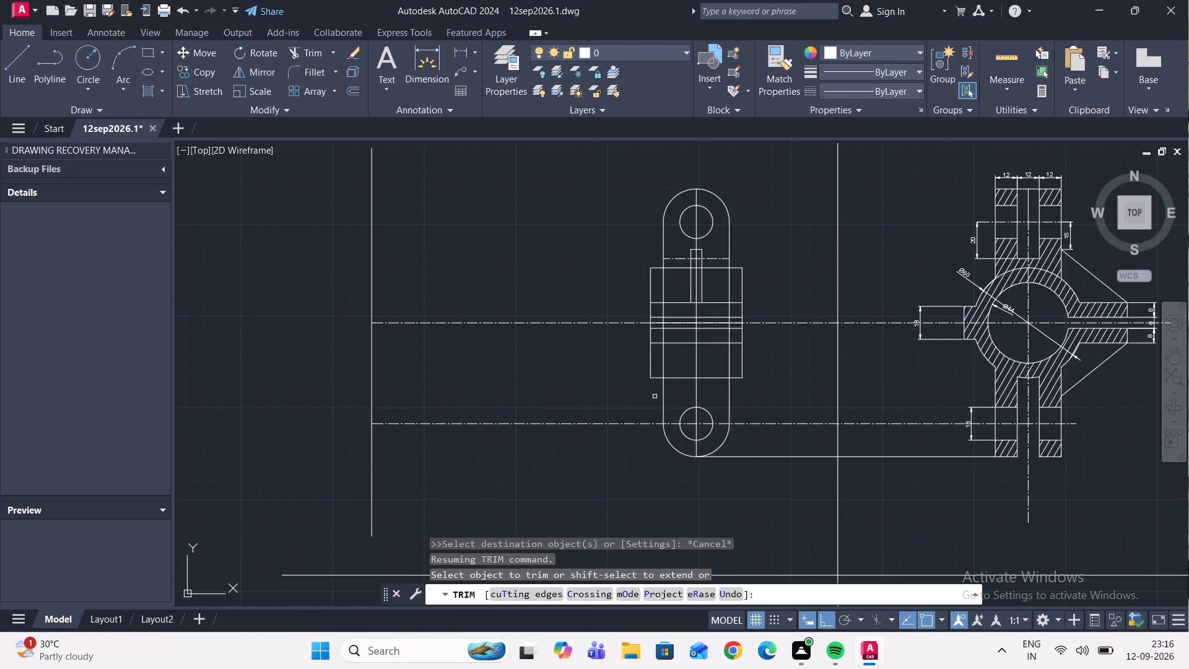
{"action": "scroll", "coordinate": [692, 443], "scroll_direction": "up", "scroll_amount": 2}
{"action": "left_click", "coordinate": [19, 56]}
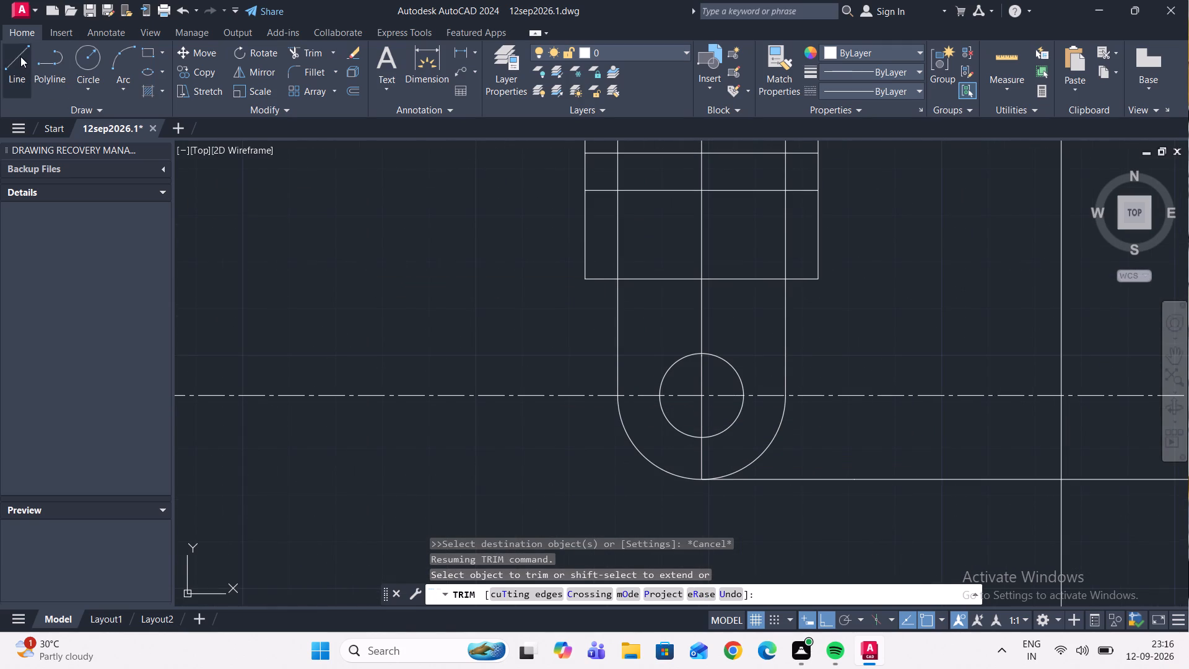
{"action": "left_click", "coordinate": [786, 395]}
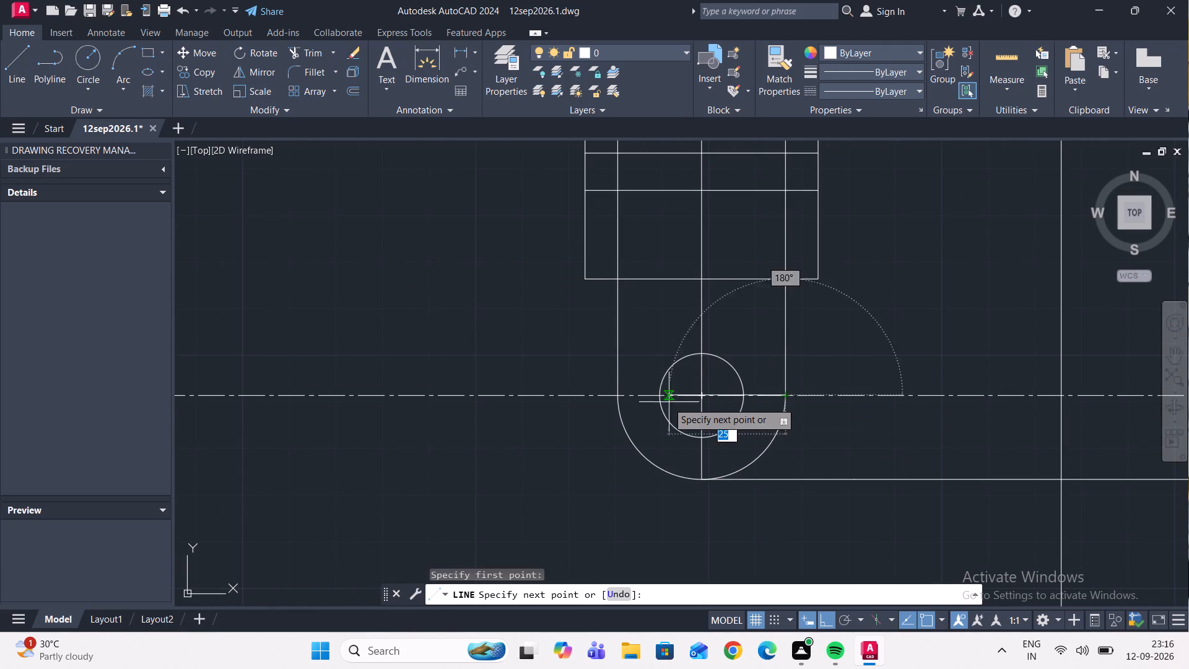
{"action": "left_click", "coordinate": [619, 396]}
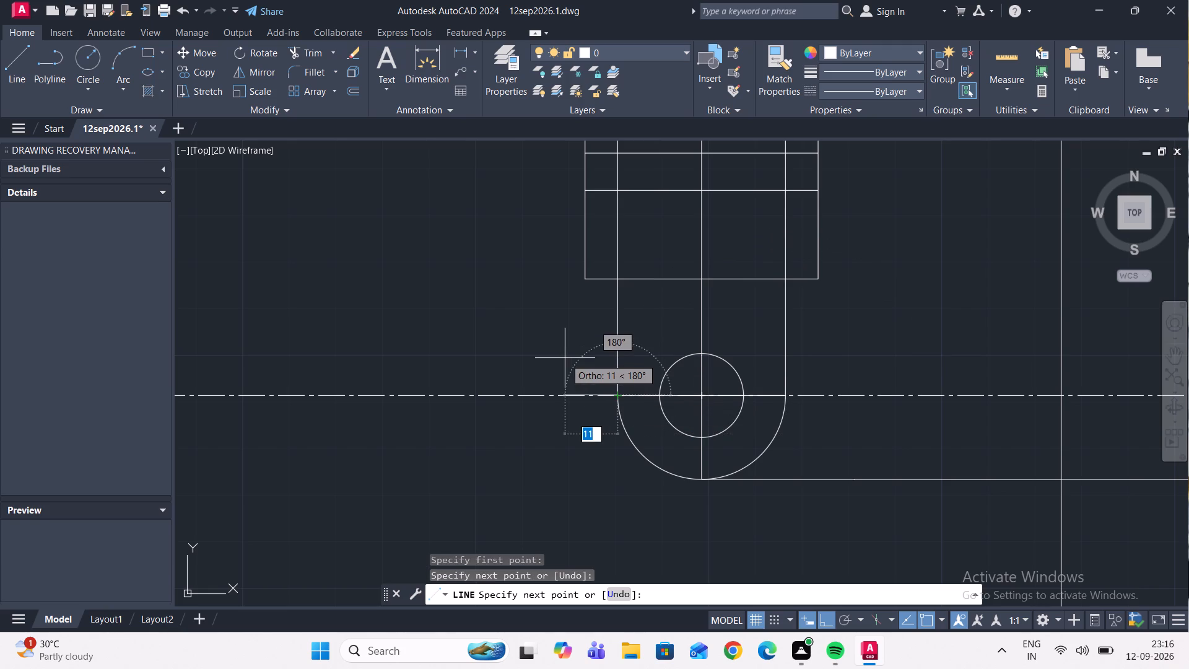
{"action": "key", "text": "Escape"}
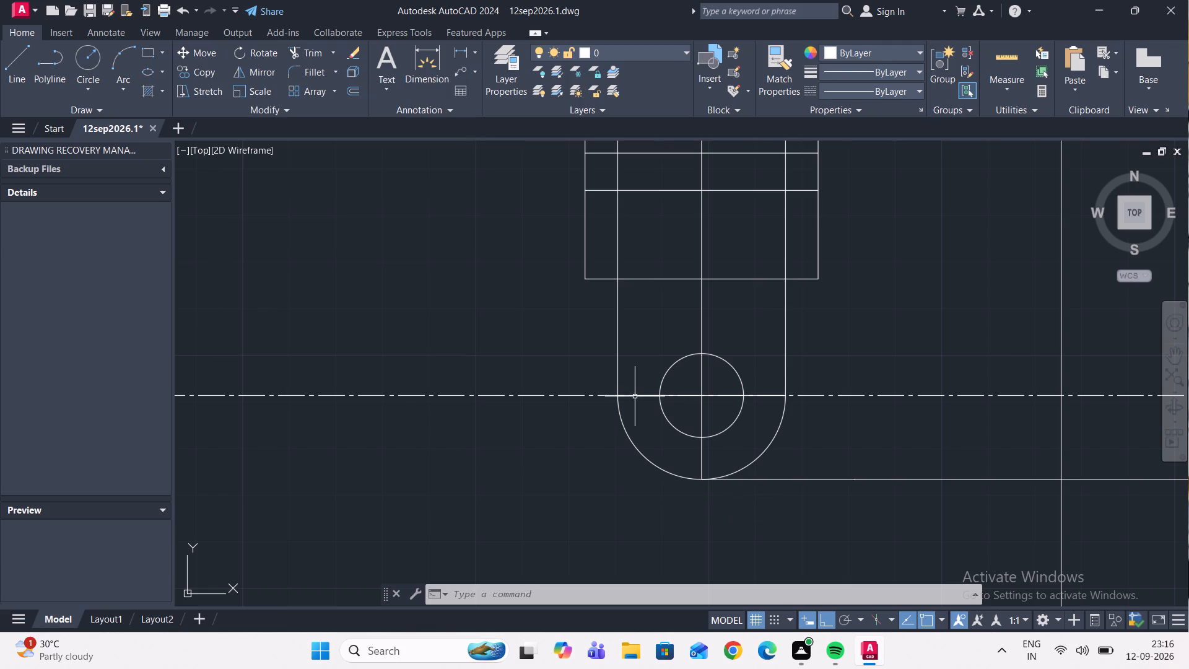
Move the horizontal line across the lower lug 20 mm up from the hole centre.
{"action": "left_click", "coordinate": [635, 396]}
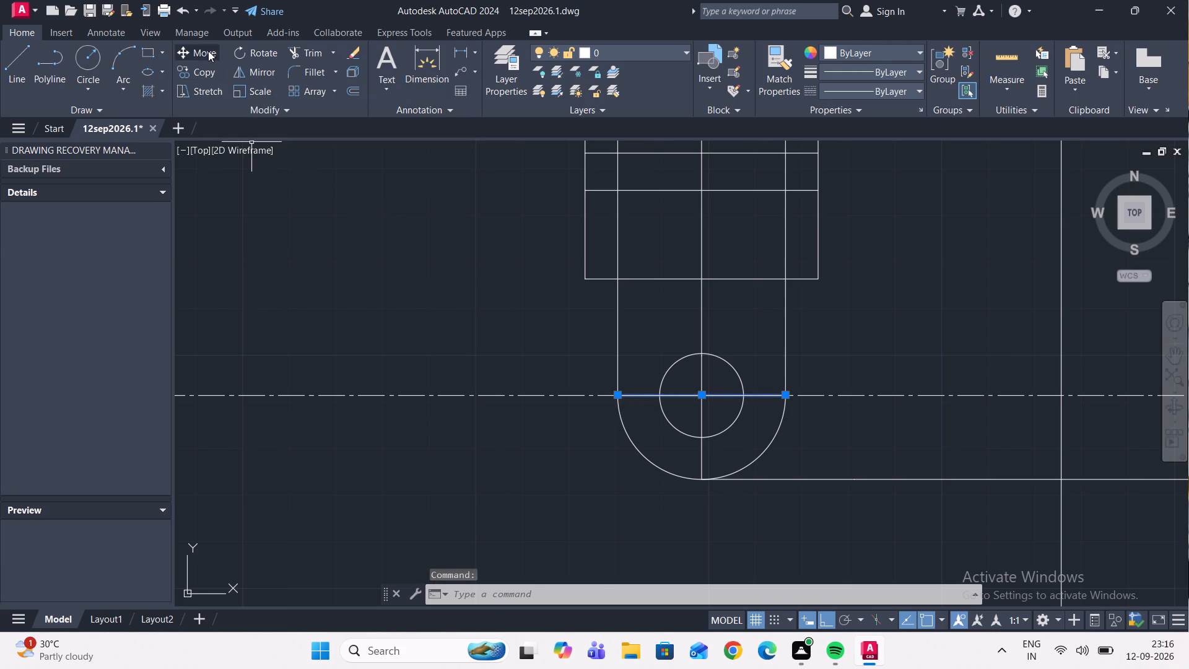
{"action": "left_click", "coordinate": [208, 51]}
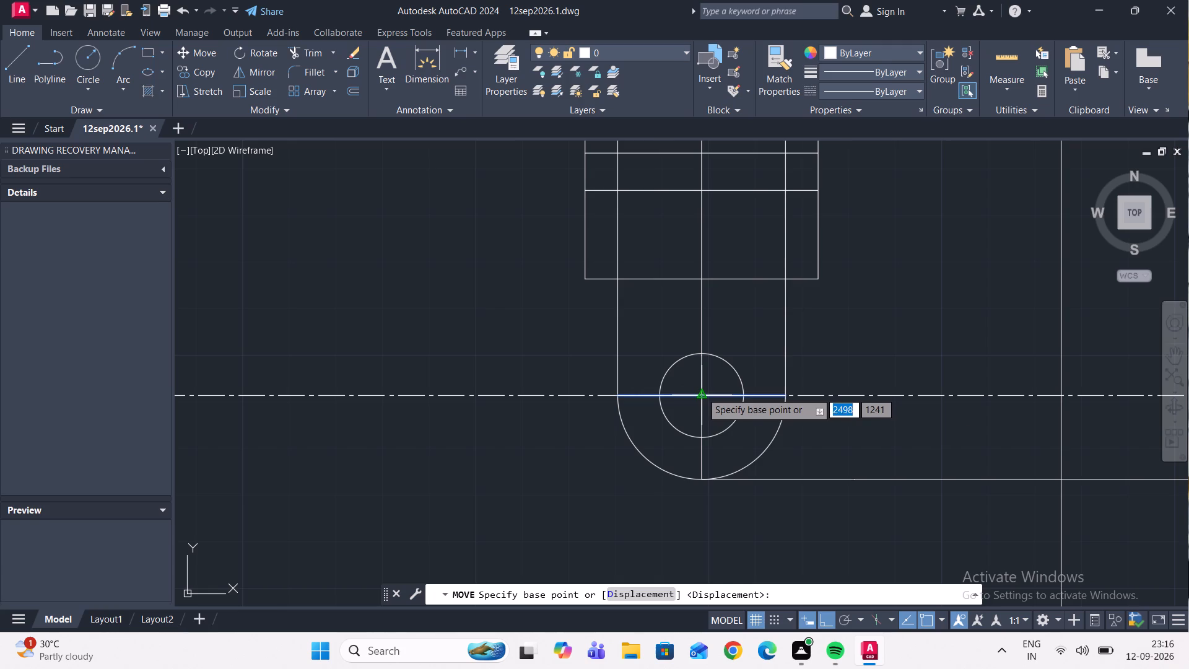
{"action": "left_click", "coordinate": [702, 392]}
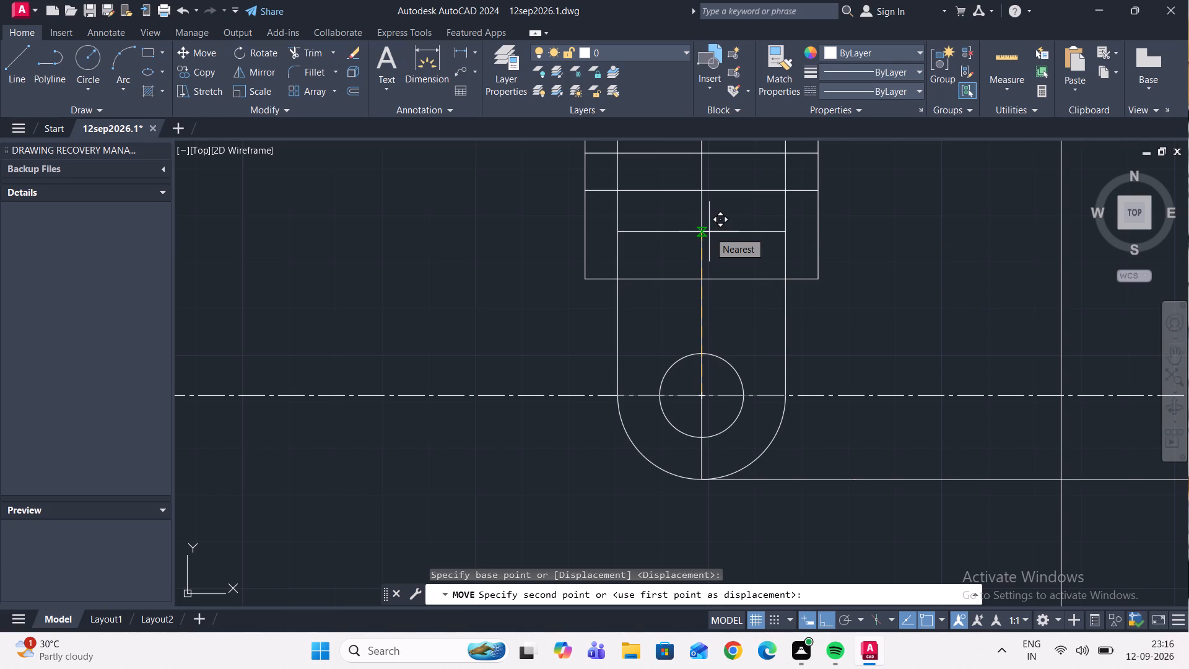
{"action": "scroll", "coordinate": [708, 231], "scroll_direction": "down", "scroll_amount": 5}
{"action": "scroll", "coordinate": [703, 244], "scroll_direction": "up", "scroll_amount": 3}
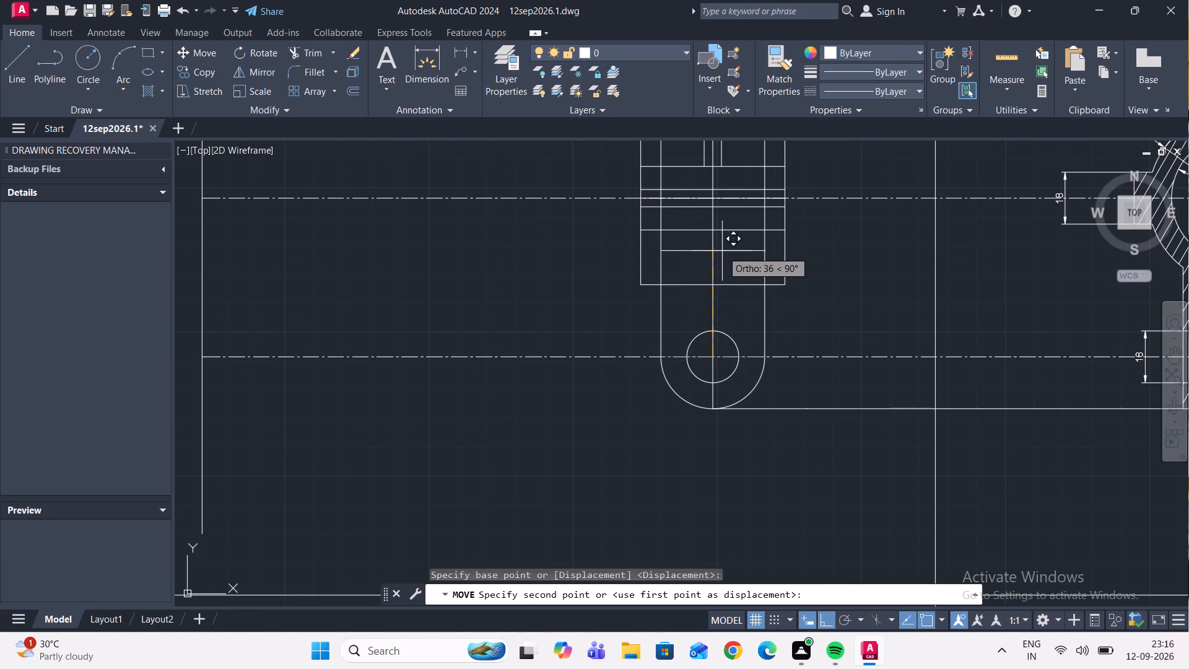
{"action": "type", "text": "20"}
{"action": "key", "text": "Return"}
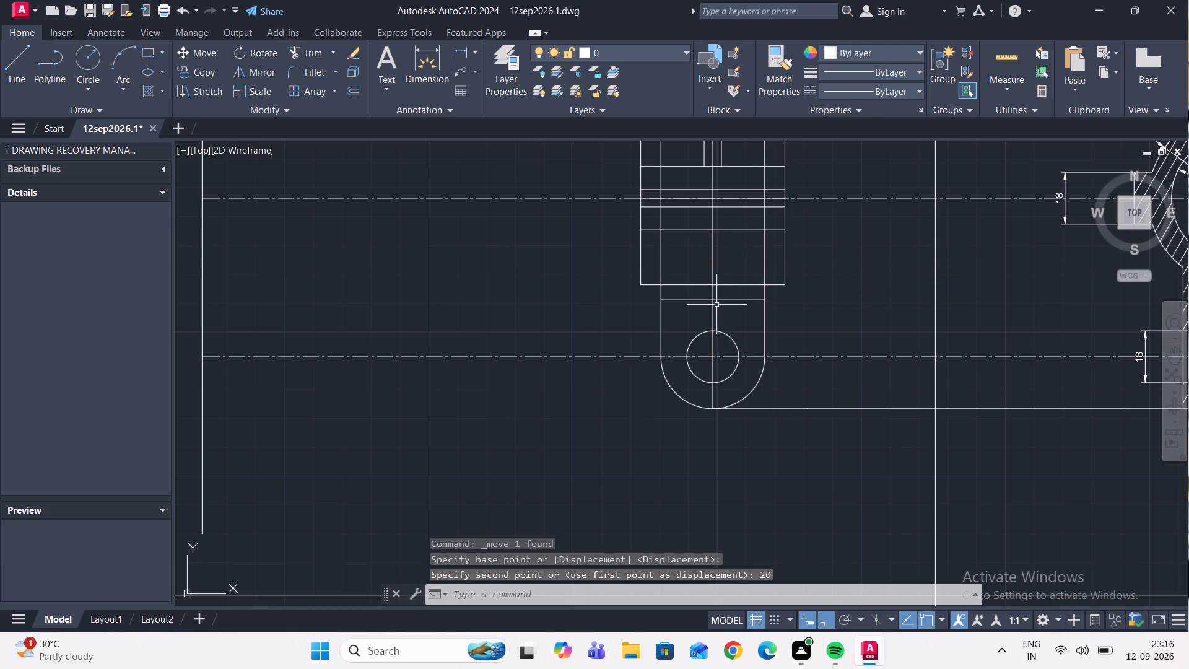
Match the dash-dot horizontal centreline's properties onto the moved line across the lower lug.
{"action": "scroll", "coordinate": [713, 308], "scroll_direction": "up", "scroll_amount": 1}
{"action": "scroll", "coordinate": [667, 255], "scroll_direction": "up", "scroll_amount": 2}
{"action": "scroll", "coordinate": [690, 278], "scroll_direction": "down", "scroll_amount": 4}
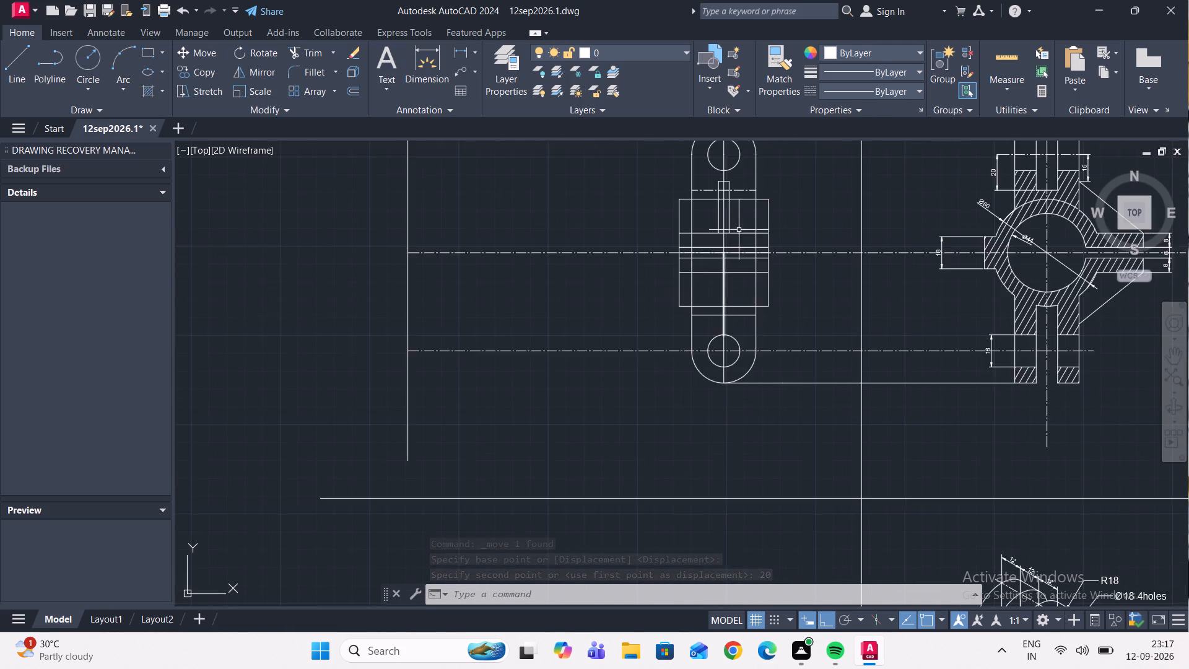
{"action": "scroll", "coordinate": [749, 237], "scroll_direction": "up", "scroll_amount": 2}
{"action": "left_click", "coordinate": [786, 68]}
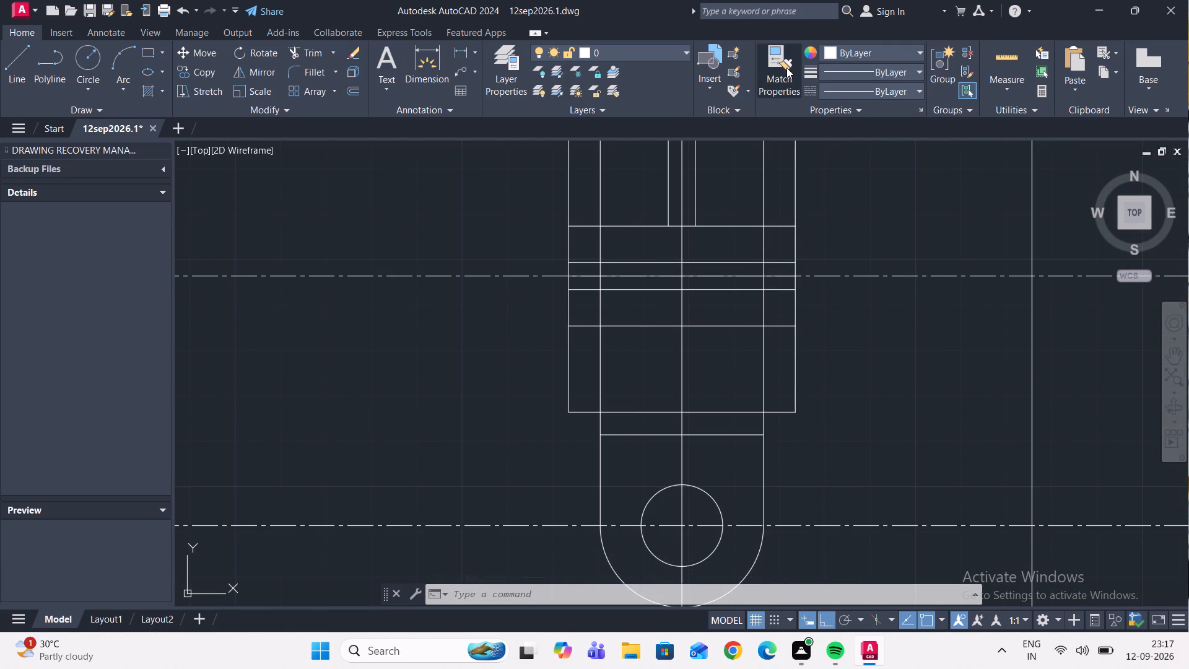
{"action": "left_click", "coordinate": [833, 276]}
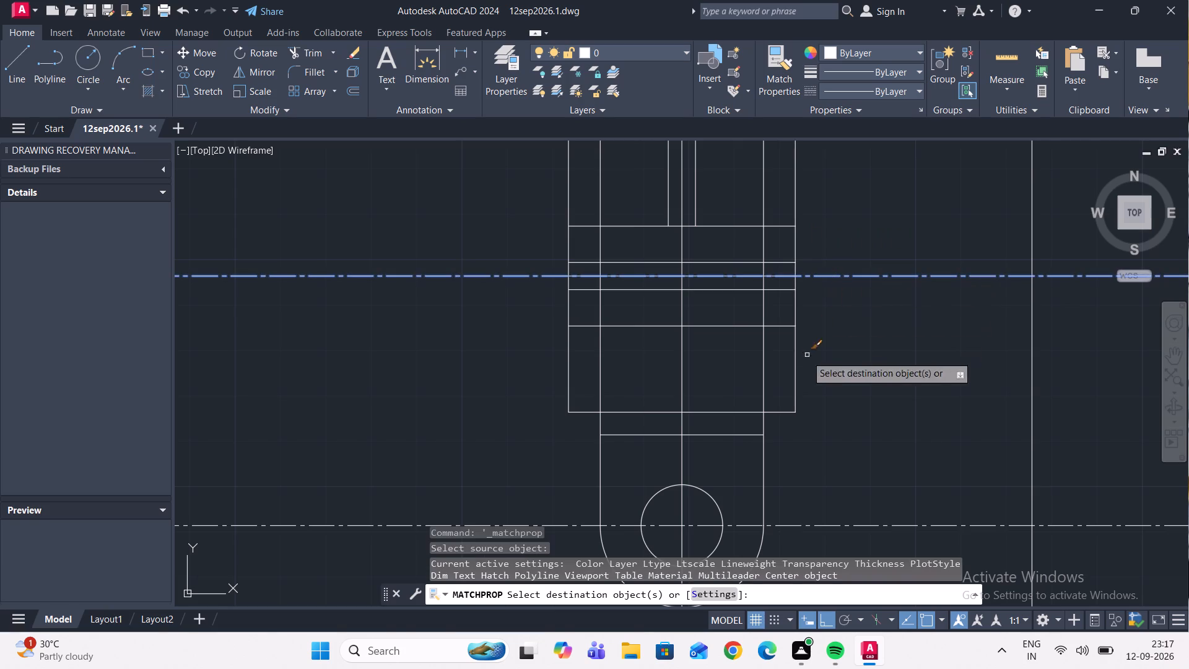
{"action": "left_click", "coordinate": [715, 436]}
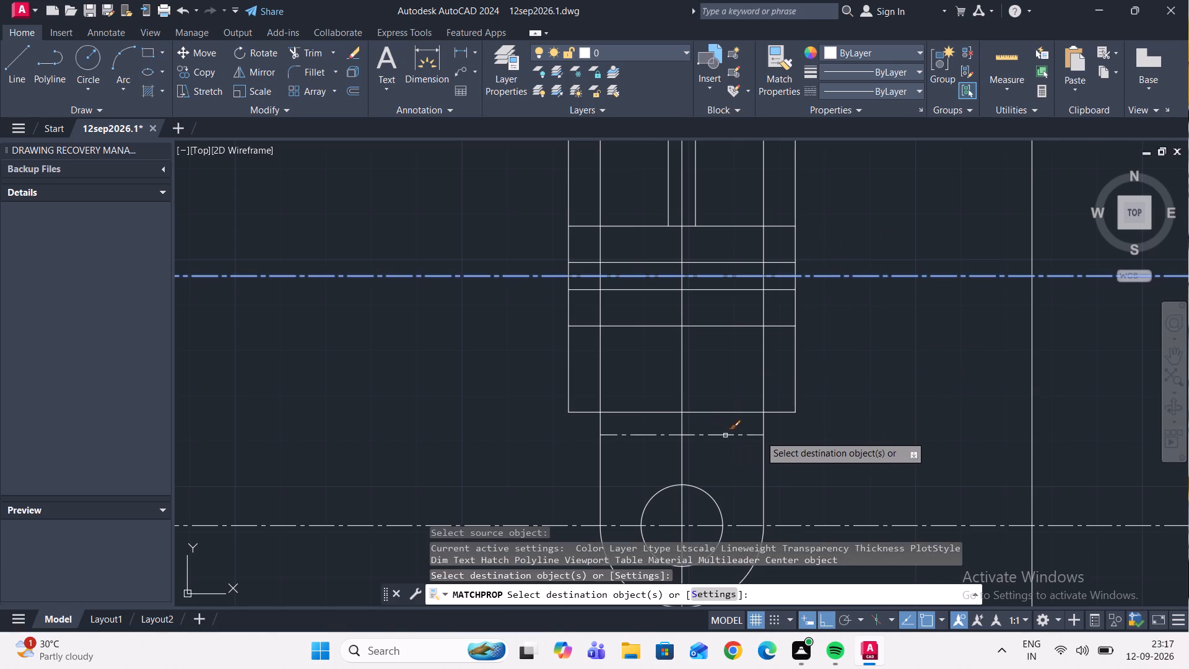
{"action": "scroll", "coordinate": [860, 427], "scroll_direction": "down", "scroll_amount": 2}
{"action": "key", "text": "Escape"}
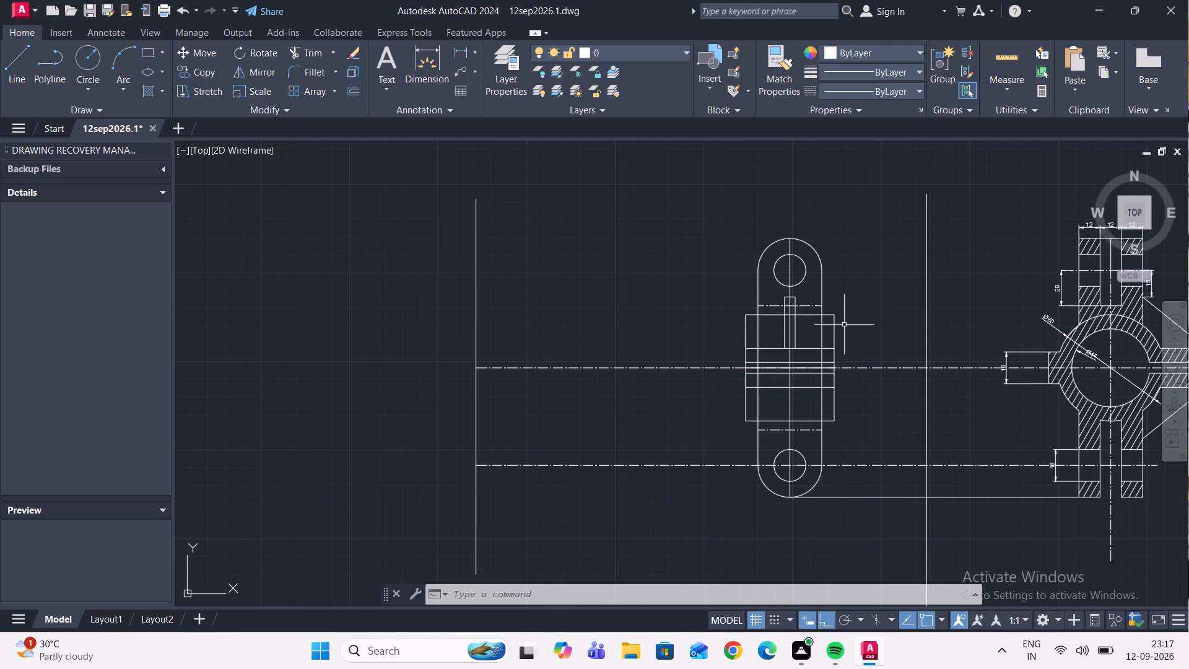
Draw a horizontal centreline through the upper lug's hole as two lines from its centre, each extending past the lug's side edge.
{"action": "scroll", "coordinate": [845, 305], "scroll_direction": "down", "scroll_amount": 1}
{"action": "scroll", "coordinate": [811, 278], "scroll_direction": "up", "scroll_amount": 2}
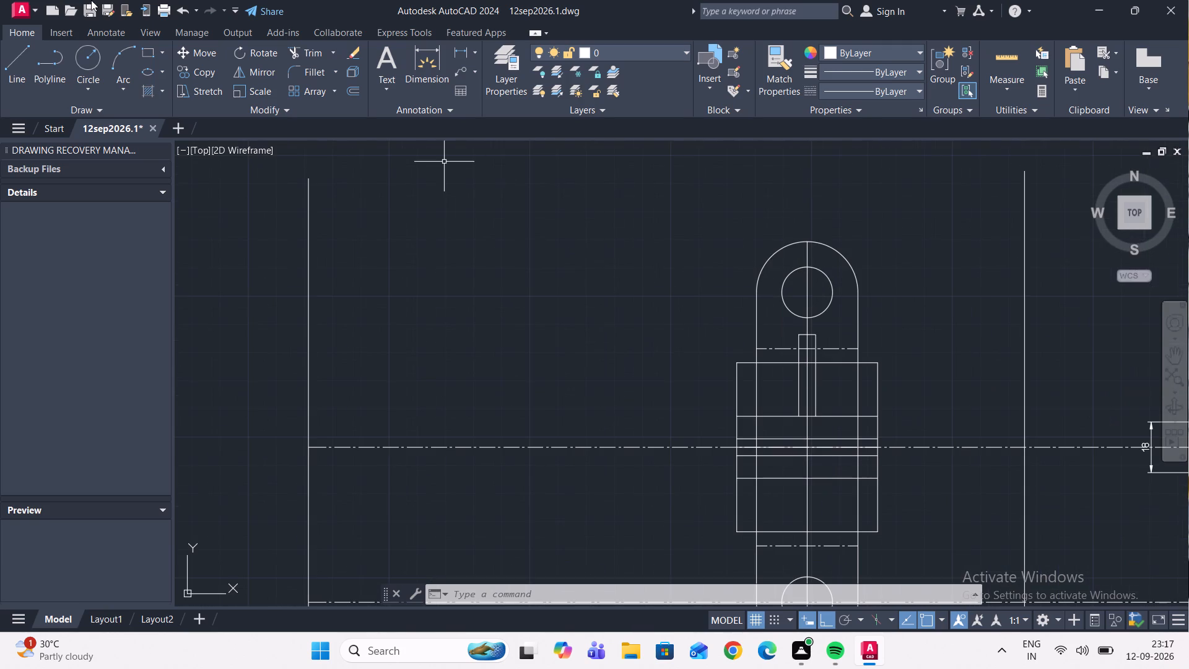
{"action": "left_click", "coordinate": [13, 55]}
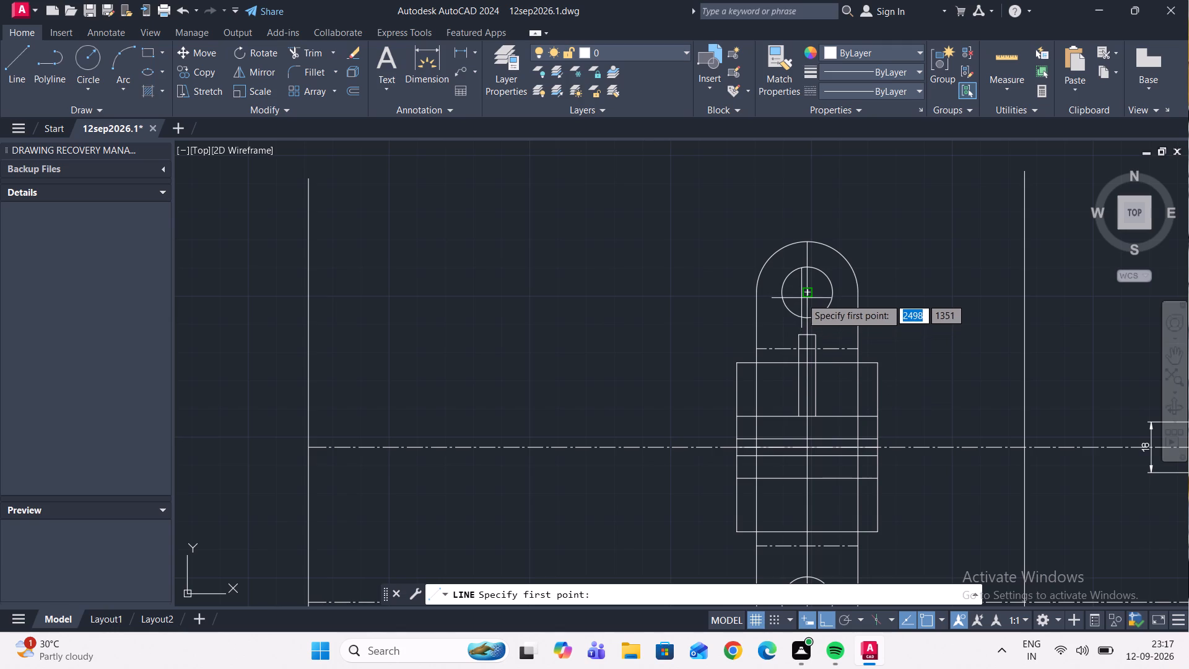
{"action": "left_click", "coordinate": [804, 294]}
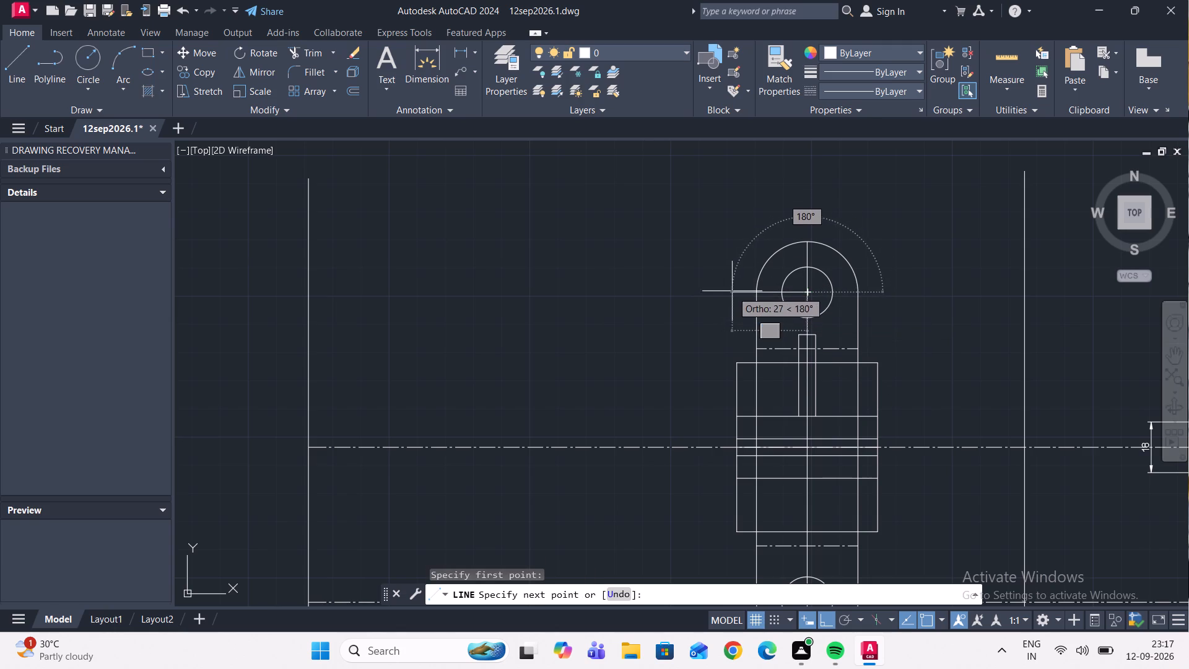
{"action": "left_click", "coordinate": [732, 291]}
{"action": "key", "text": "Escape"}
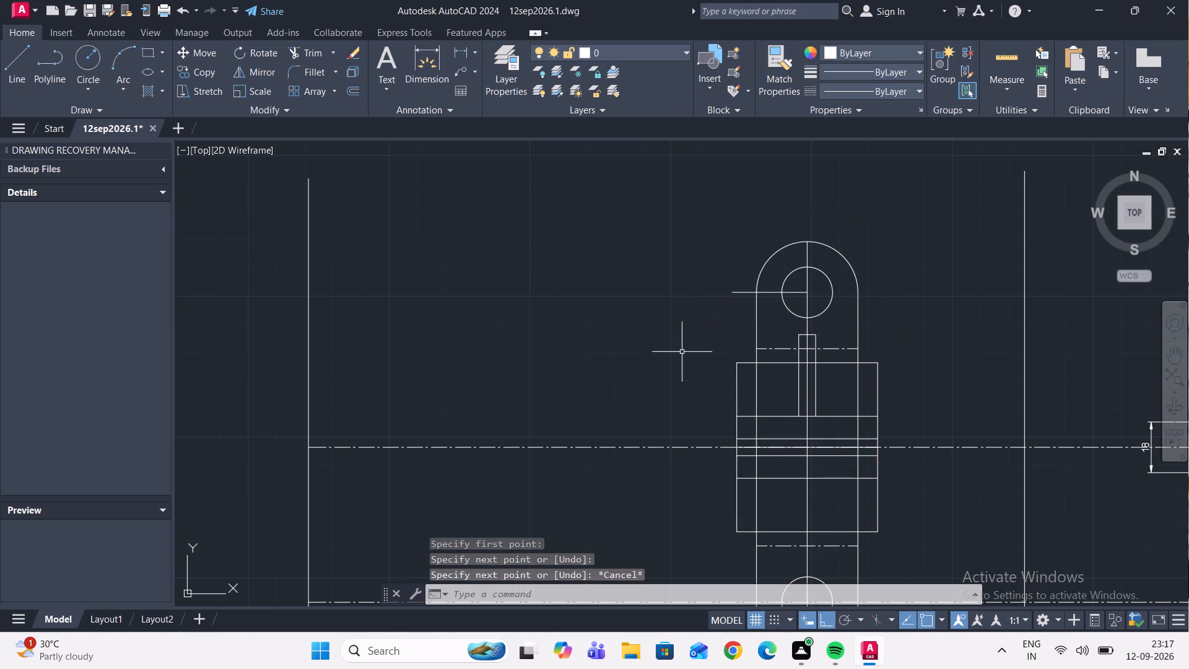
{"action": "left_click", "coordinate": [18, 72]}
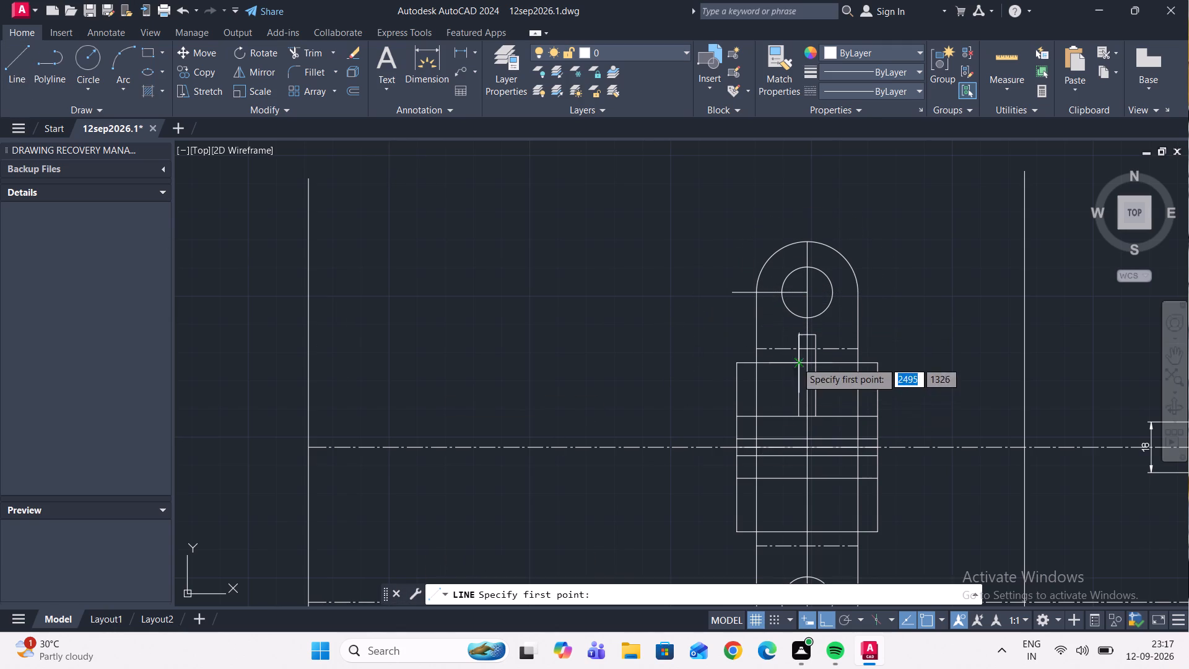
{"action": "scroll", "coordinate": [832, 298], "scroll_direction": "up", "scroll_amount": 1}
{"action": "left_click", "coordinate": [794, 288]}
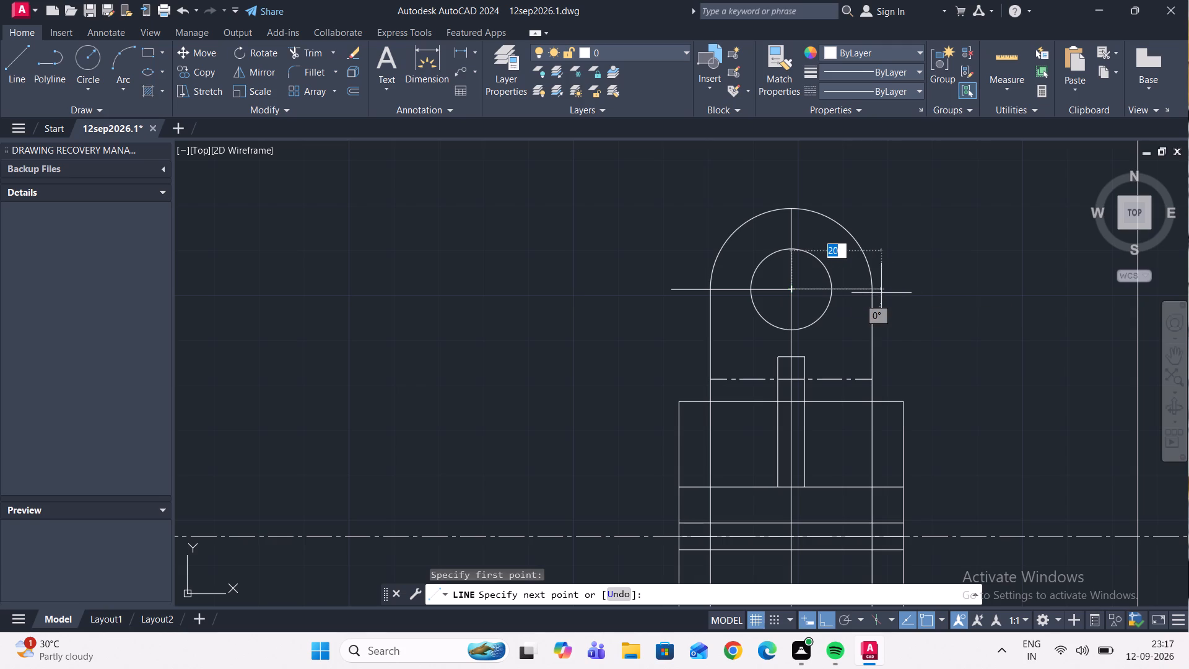
{"action": "left_click", "coordinate": [909, 296]}
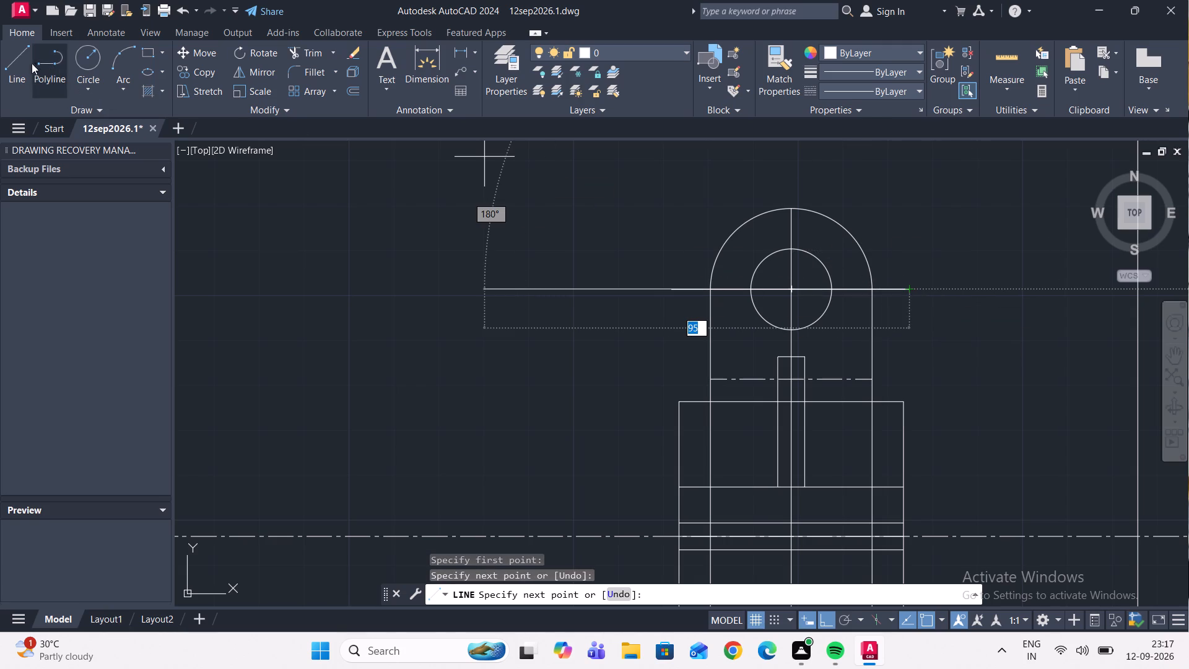
{"action": "left_click", "coordinate": [31, 63]}
Match the main dash-dot centreline's properties onto the upper lug hole's horizontal line halves and the vertical centre line.
{"action": "scroll", "coordinate": [920, 364], "scroll_direction": "down", "scroll_amount": 3}
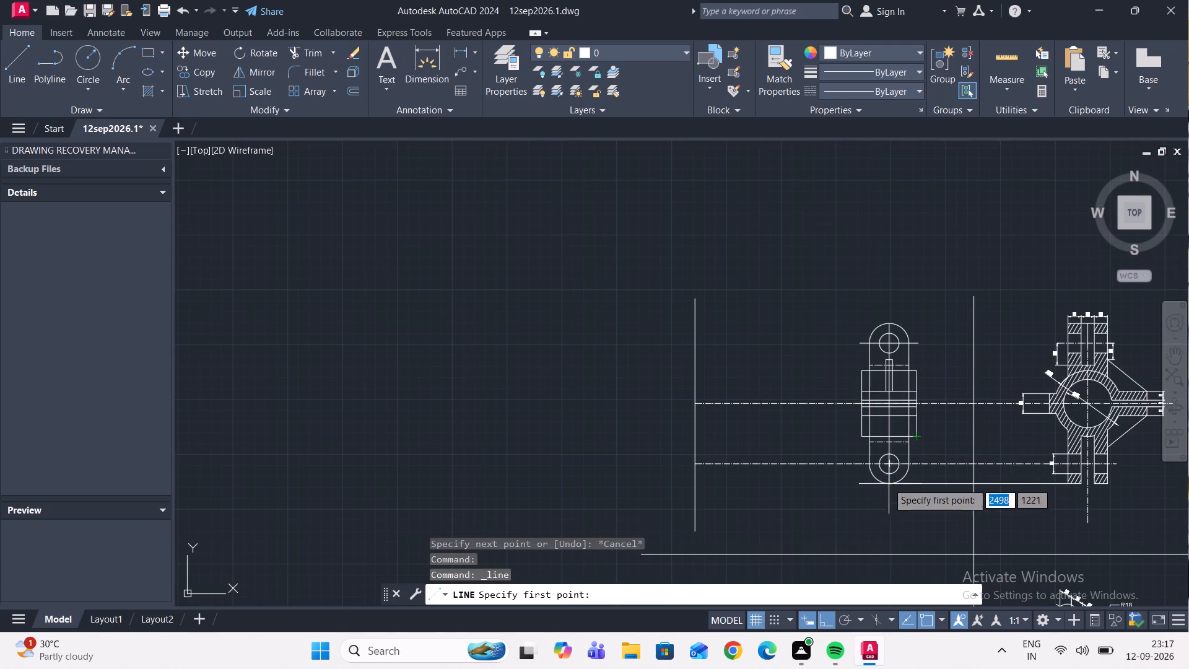
{"action": "scroll", "coordinate": [887, 476], "scroll_direction": "up", "scroll_amount": 3}
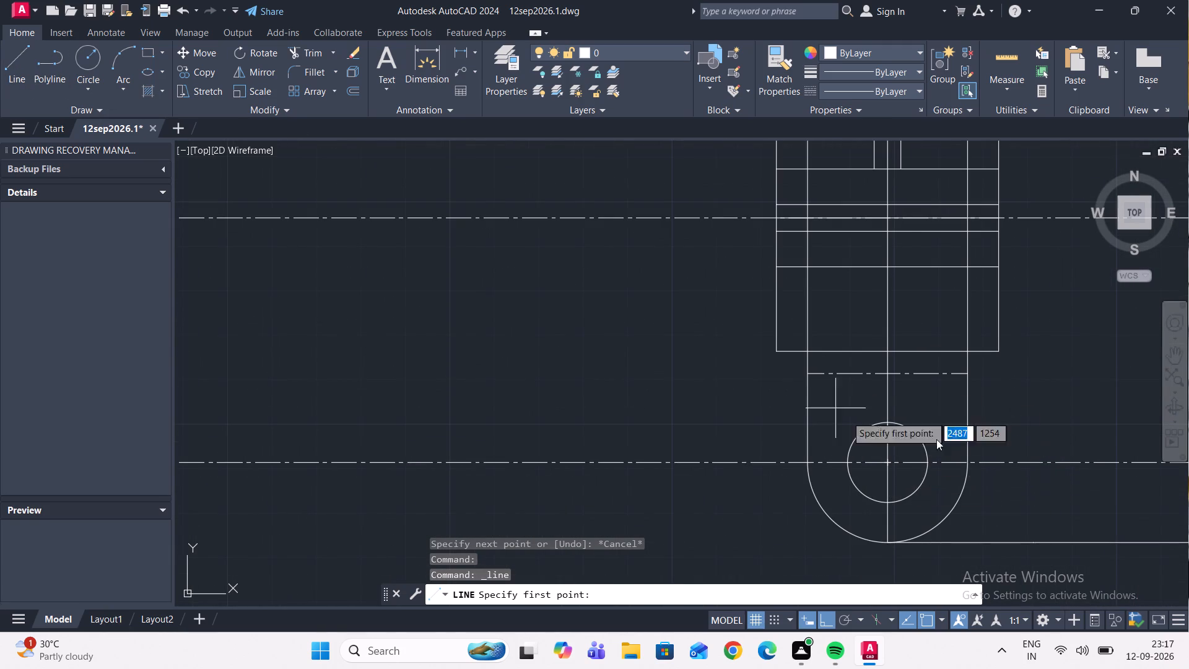
{"action": "scroll", "coordinate": [948, 429], "scroll_direction": "down", "scroll_amount": 2}
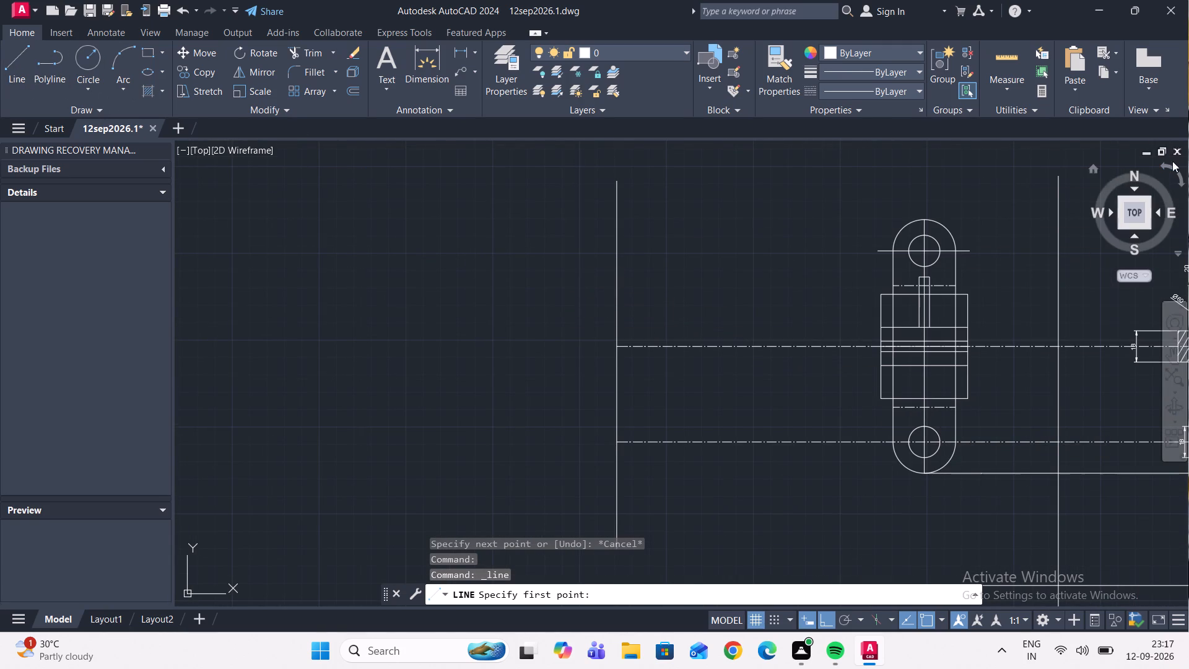
{"action": "left_click", "coordinate": [780, 69]}
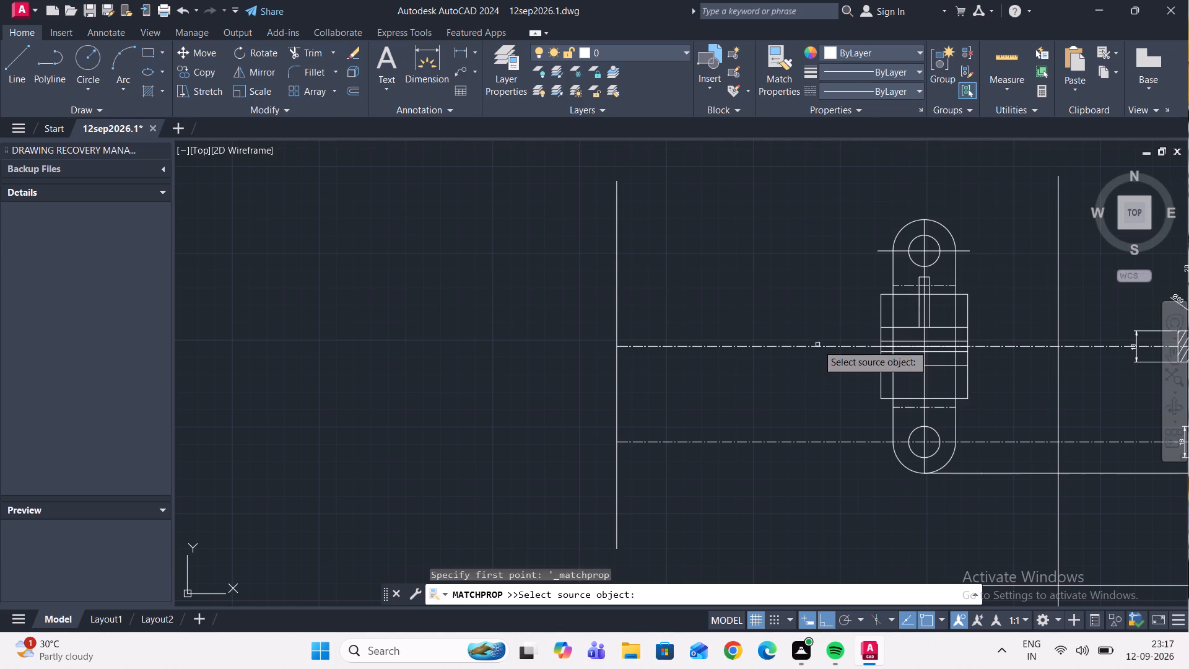
{"action": "left_click", "coordinate": [818, 346]}
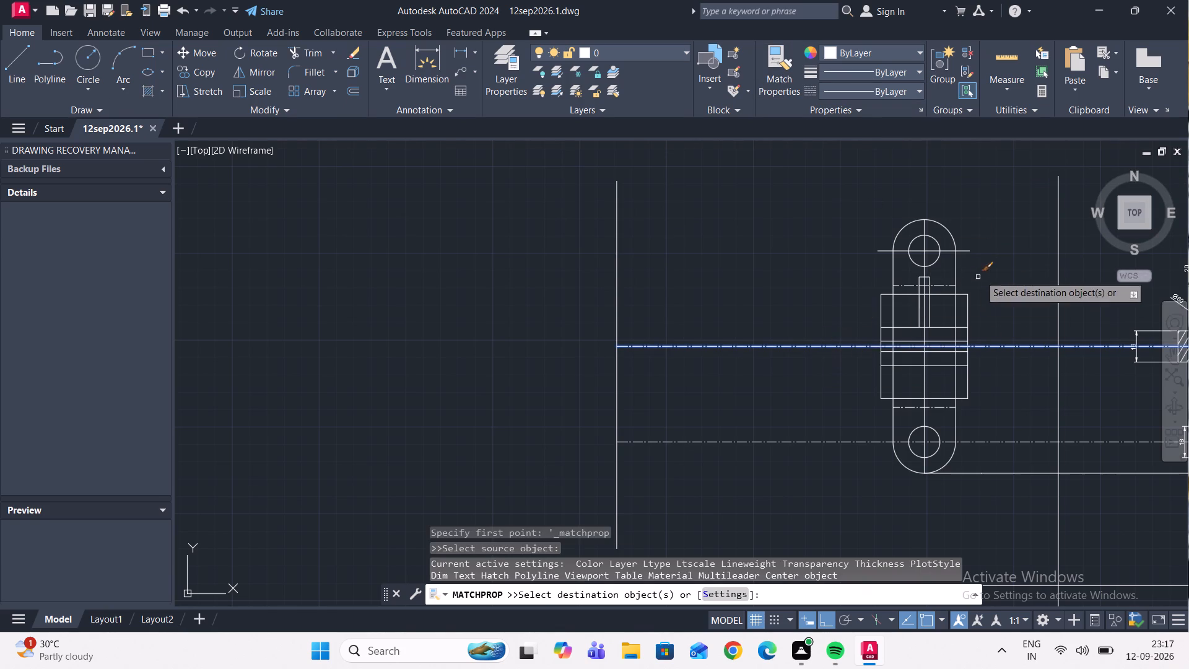
{"action": "scroll", "coordinate": [917, 251], "scroll_direction": "up", "scroll_amount": 2}
{"action": "left_click", "coordinate": [917, 251]}
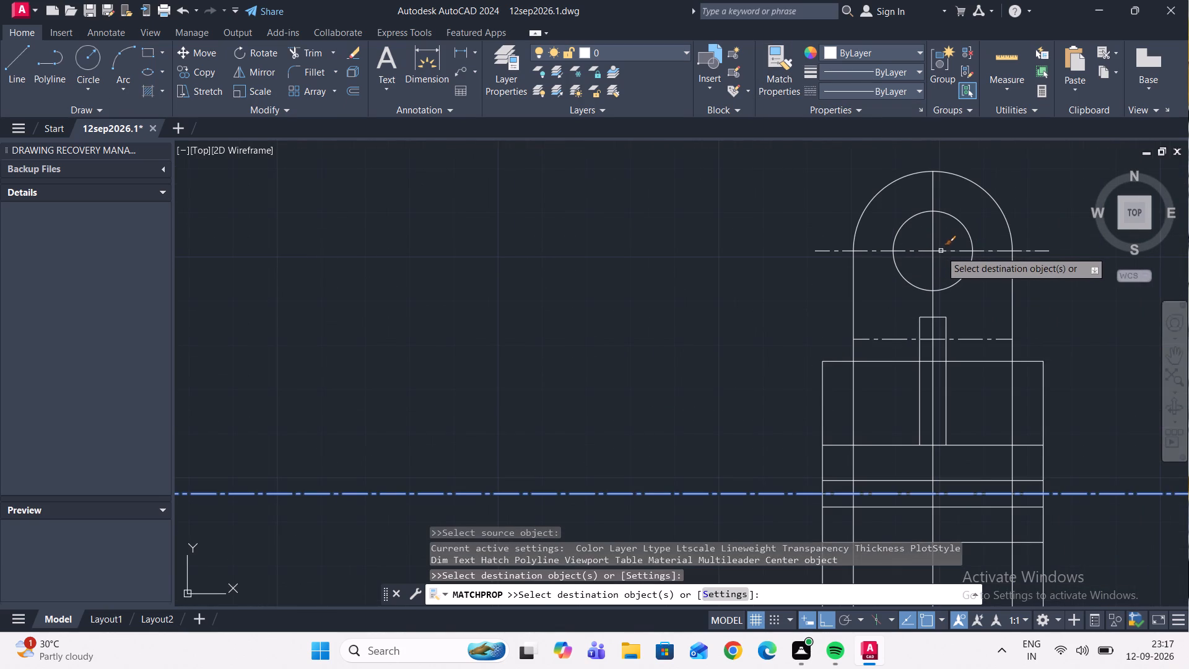
{"action": "left_click", "coordinate": [941, 251]}
{"action": "left_click", "coordinate": [933, 238]}
{"action": "left_click", "coordinate": [934, 259]}
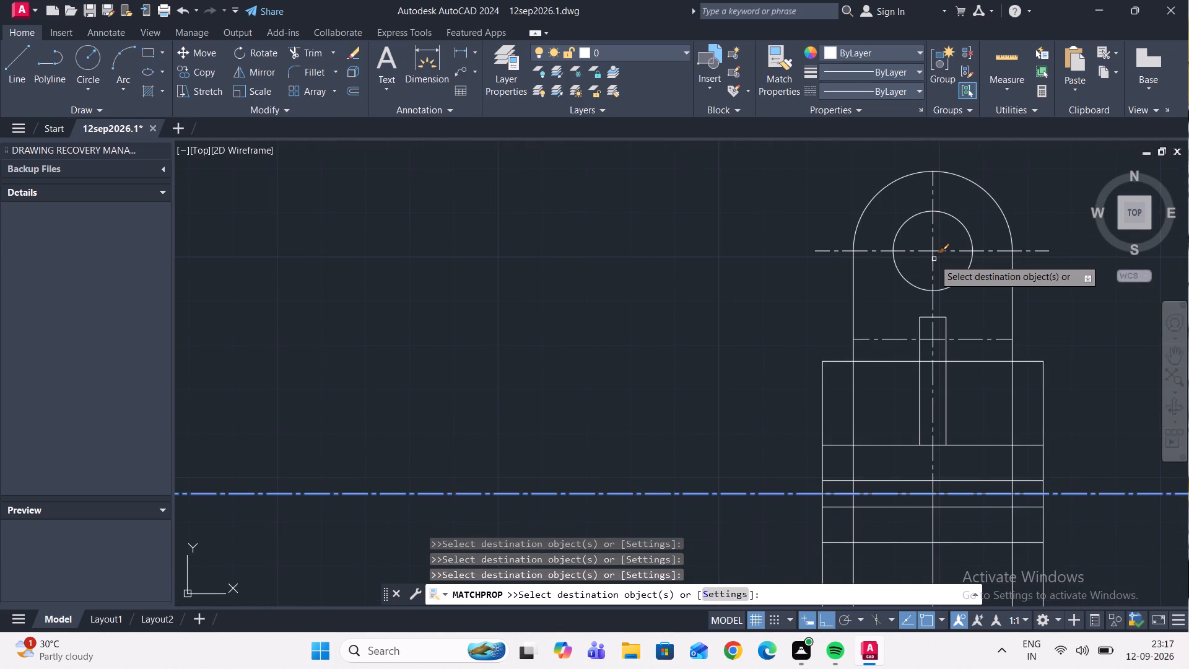
Match the same dash-dot properties onto the remaining vertical centre line segments at the lower lug.
{"action": "scroll", "coordinate": [947, 260], "scroll_direction": "down", "scroll_amount": 3}
{"action": "scroll", "coordinate": [939, 384], "scroll_direction": "up", "scroll_amount": 2}
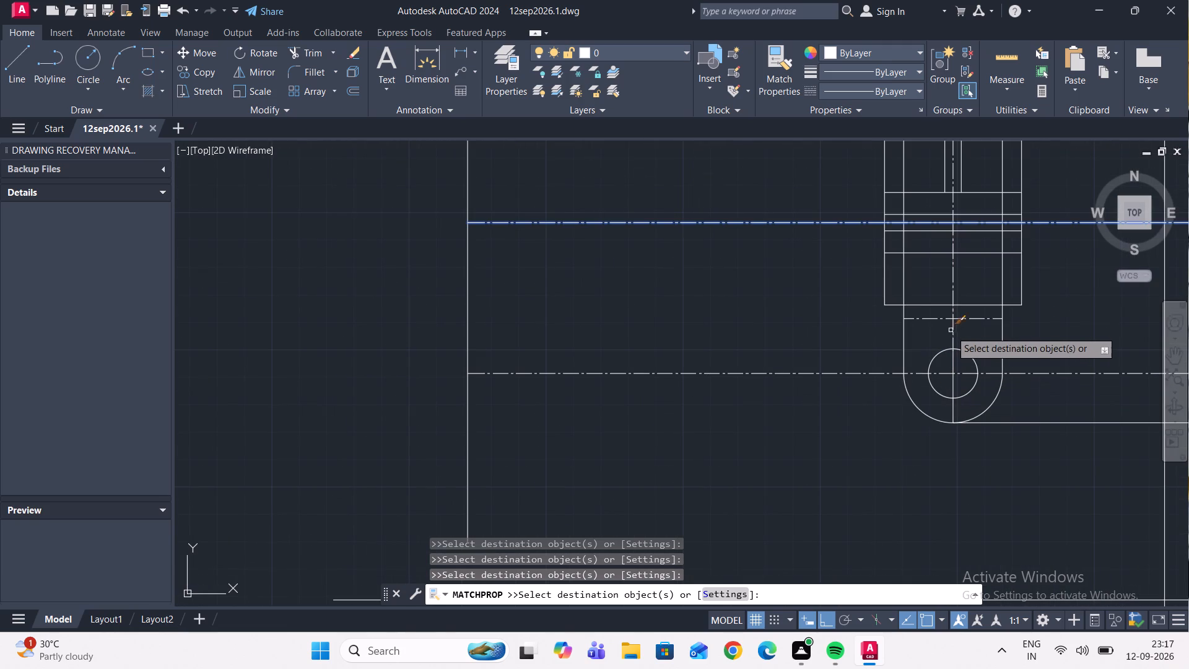
{"action": "left_click", "coordinate": [953, 338]}
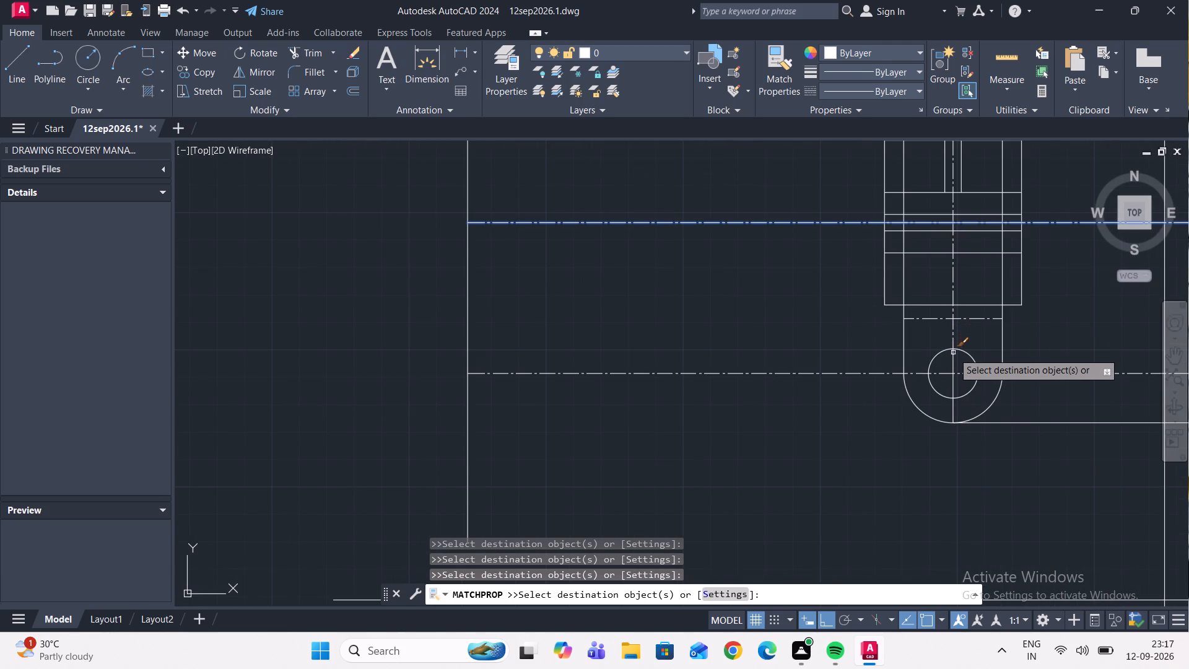
{"action": "left_click", "coordinate": [953, 359]}
{"action": "scroll", "coordinate": [998, 390], "scroll_direction": "down", "scroll_amount": 2}
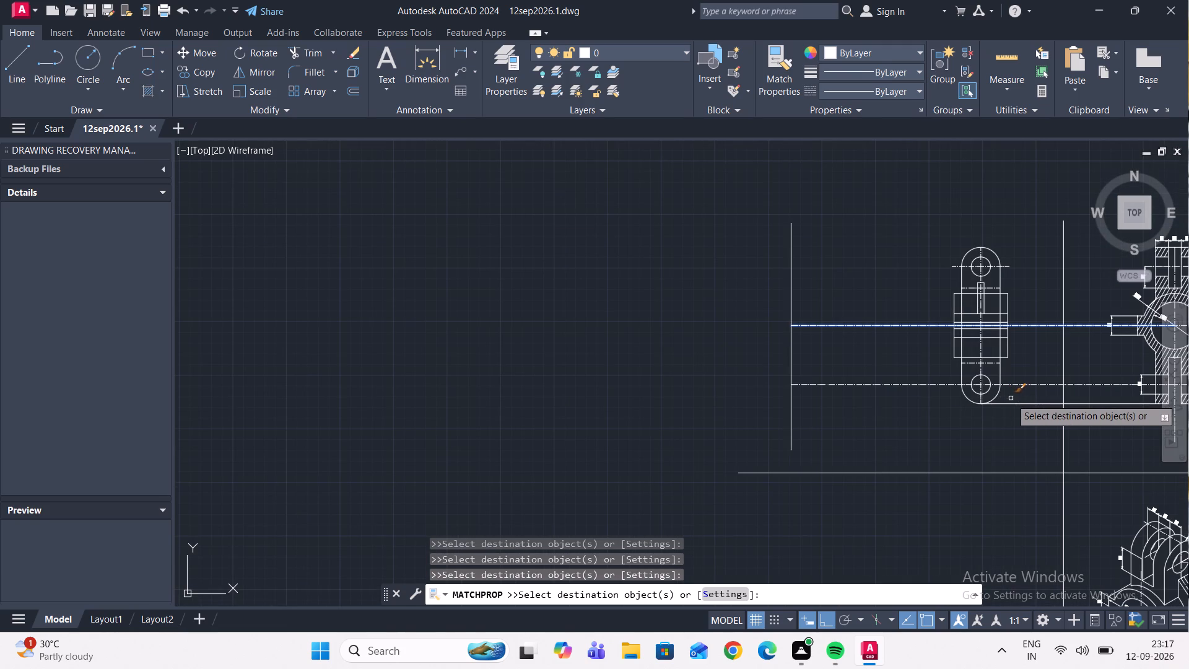
{"action": "key", "text": "Escape"}
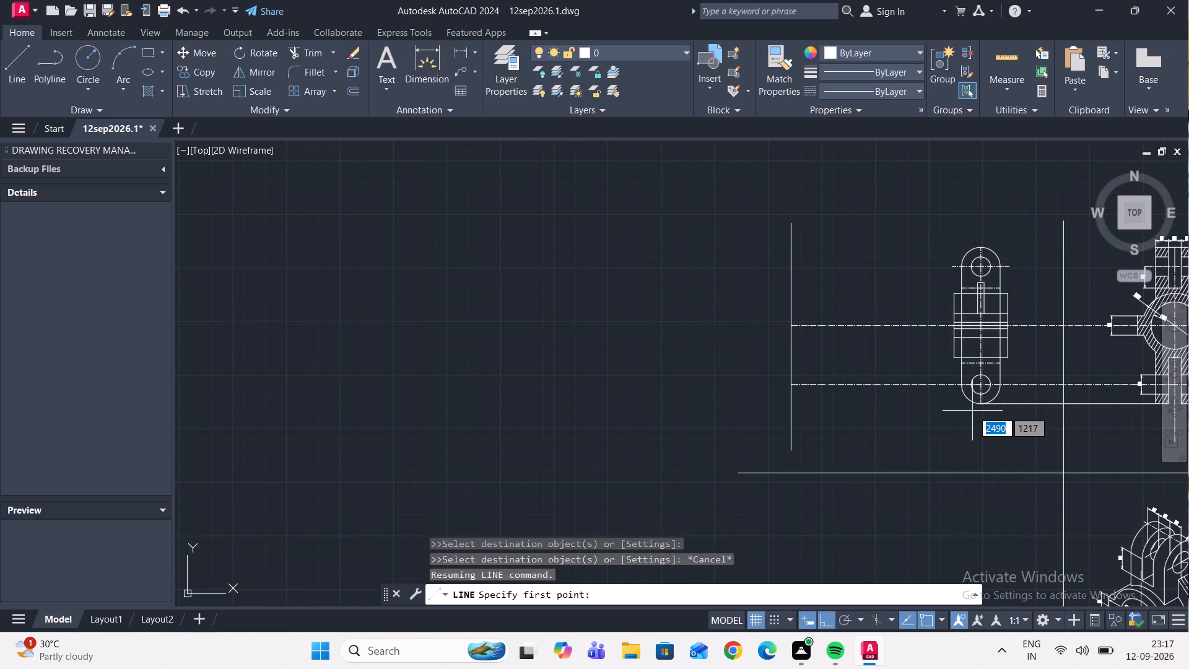
Add a vertical linear dimension from the upper lug's hole centreline to the body's top edge, placed left of the side view.
{"action": "scroll", "coordinate": [985, 281], "scroll_direction": "up", "scroll_amount": 2}
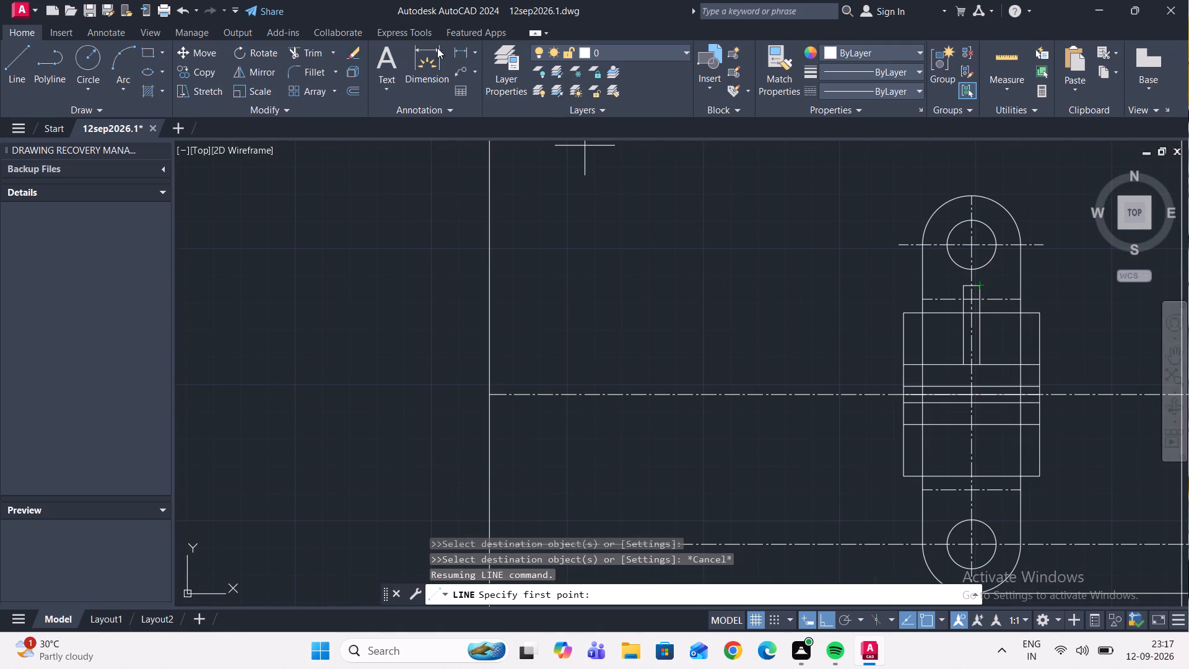
{"action": "left_click", "coordinate": [468, 53]}
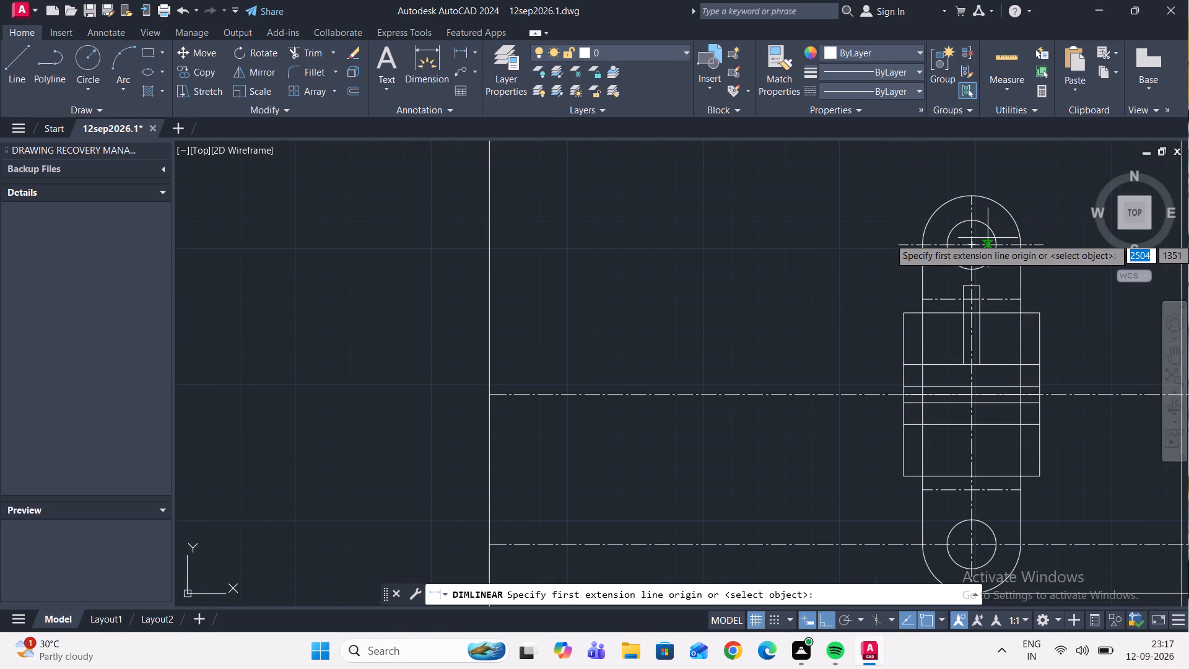
{"action": "scroll", "coordinate": [988, 253], "scroll_direction": "up", "scroll_amount": 1}
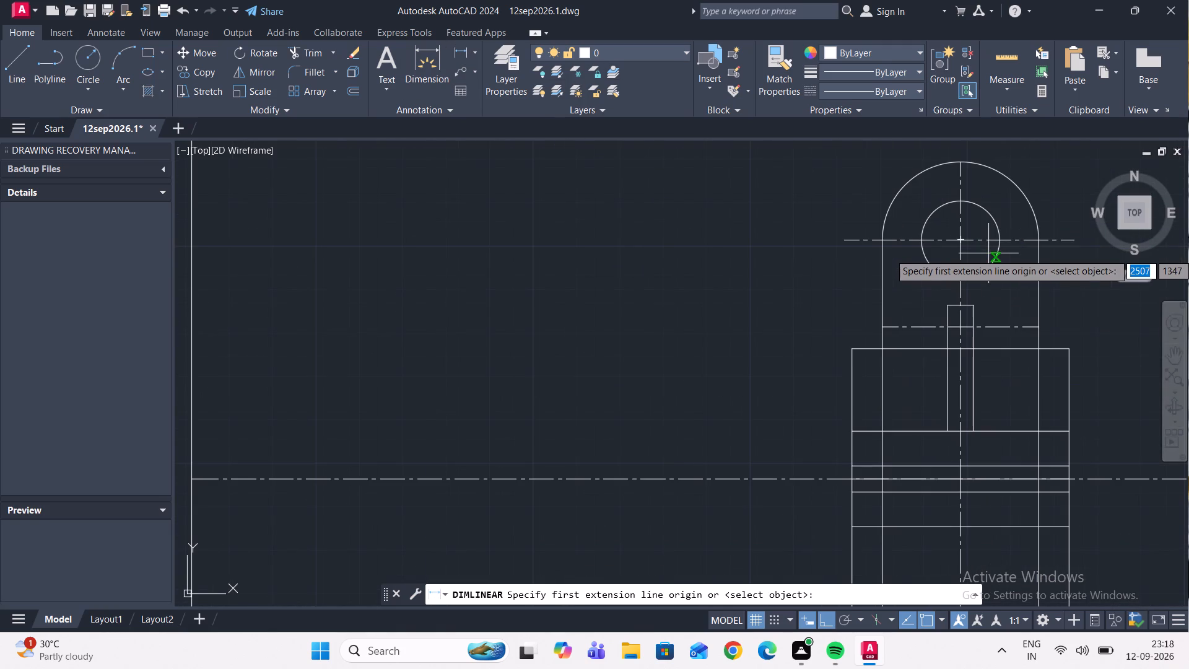
{"action": "left_click", "coordinate": [882, 242]}
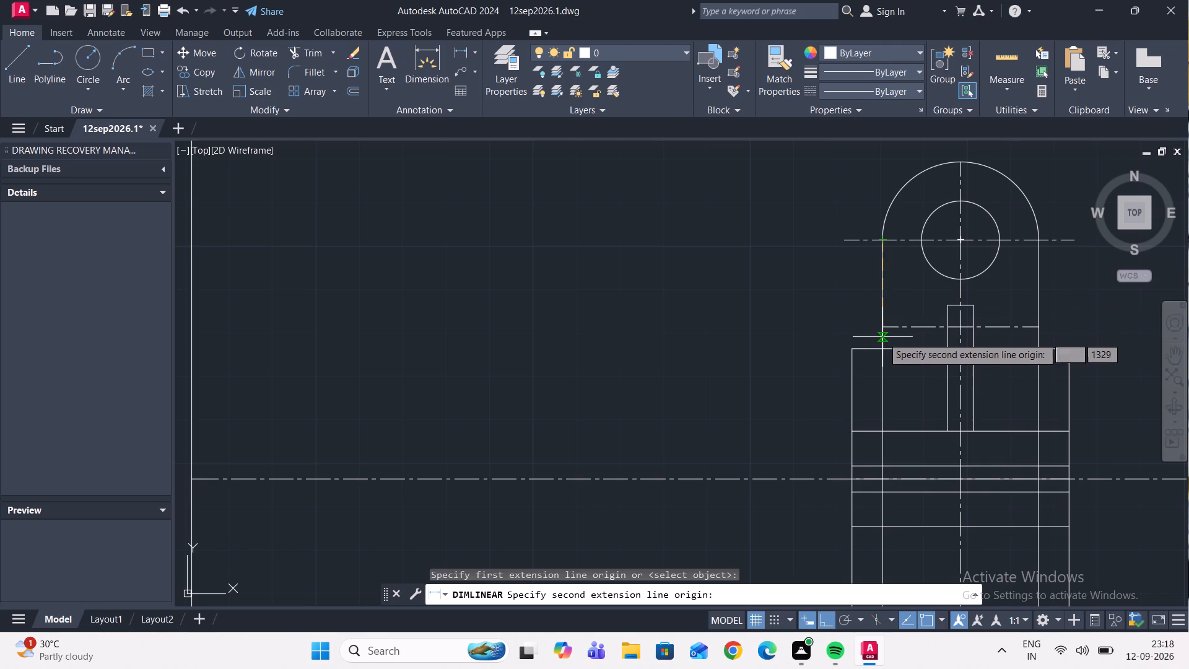
{"action": "left_click", "coordinate": [882, 344]}
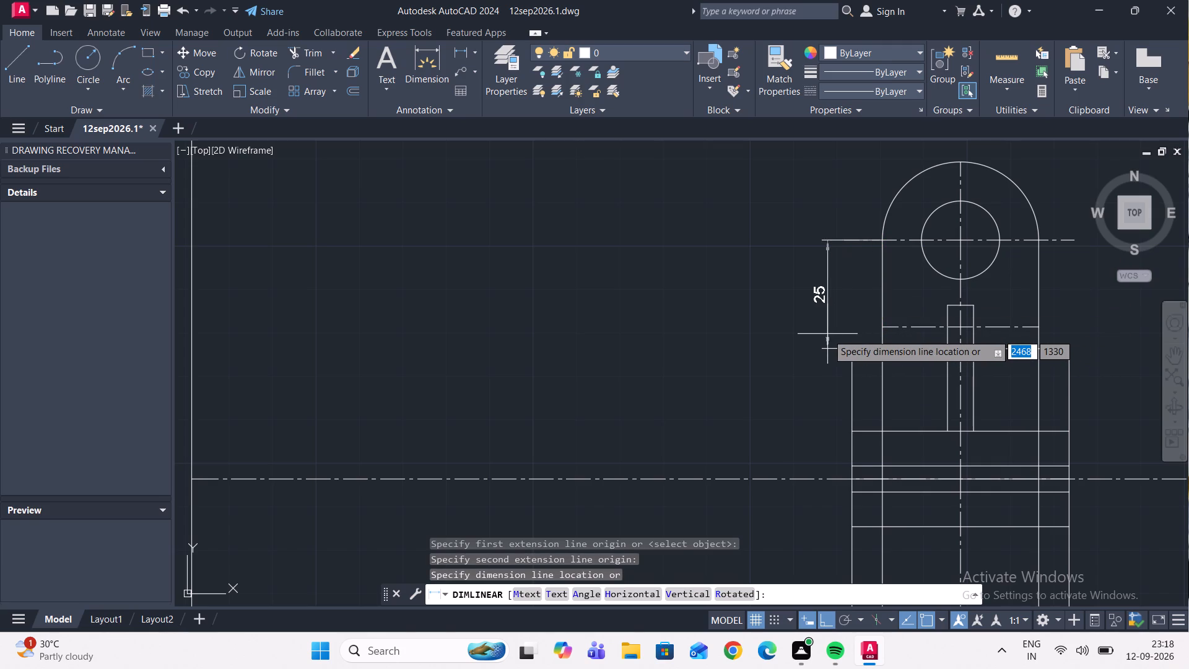
{"action": "left_click", "coordinate": [824, 333]}
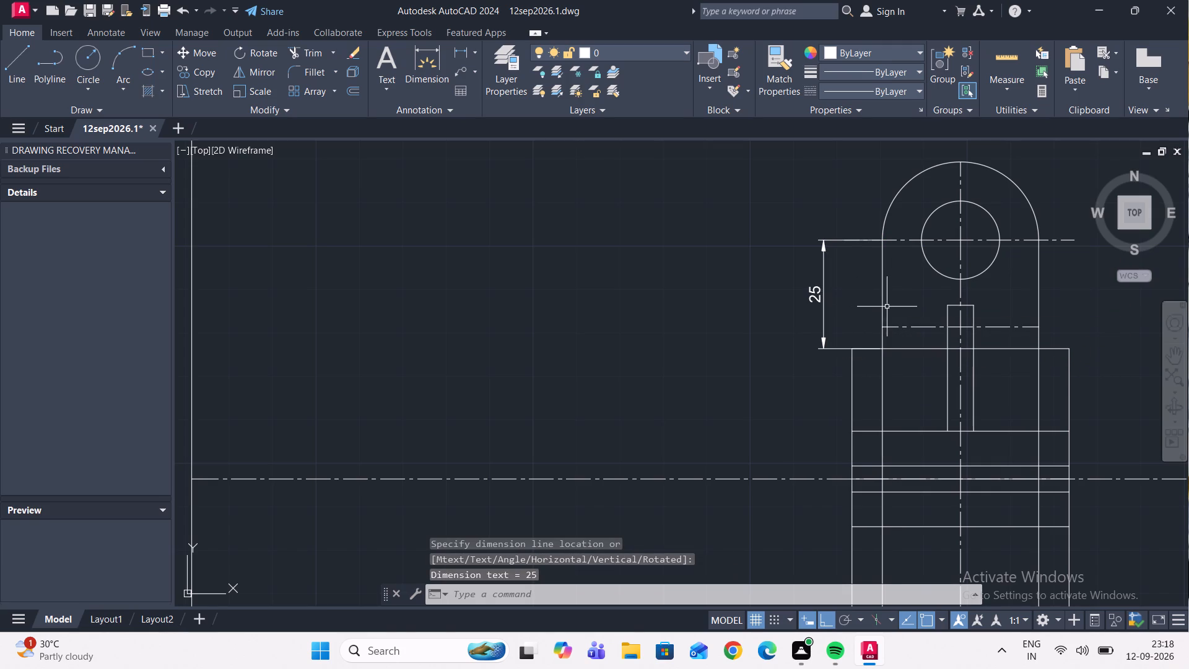
Add a vertical linear dimension between the upper and lower lug hole centrelines, placed outside the existing 25 dimension on the side view.
{"action": "left_click", "coordinate": [453, 47]}
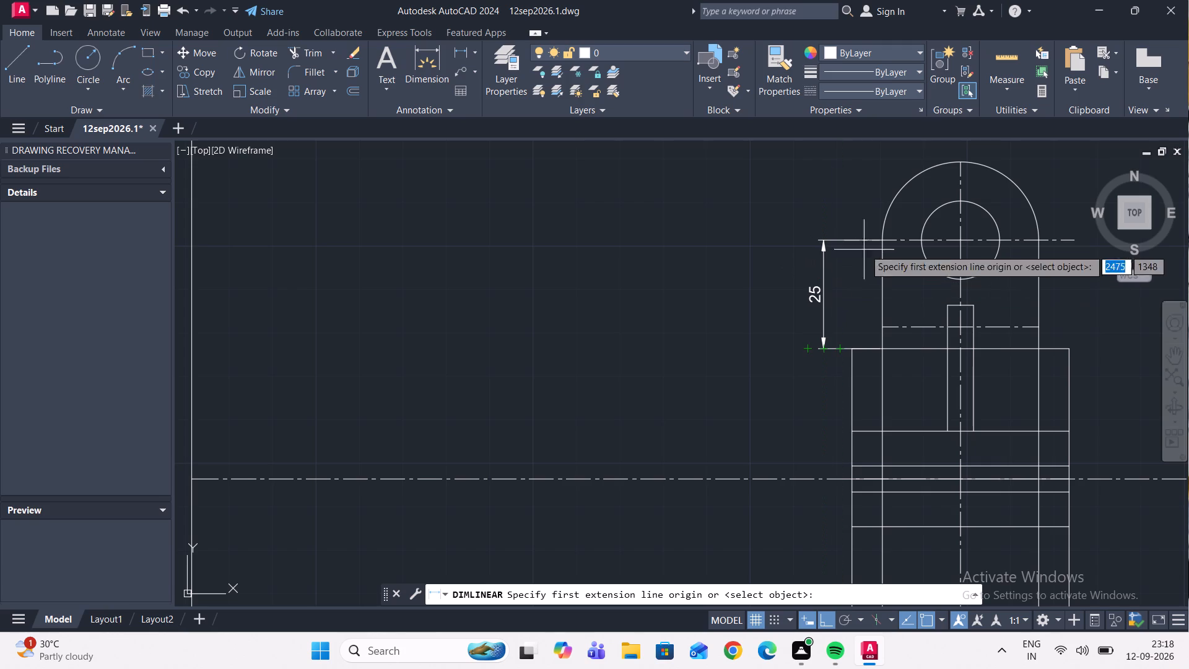
{"action": "left_click", "coordinate": [881, 240]}
{"action": "scroll", "coordinate": [866, 291], "scroll_direction": "down", "scroll_amount": 3}
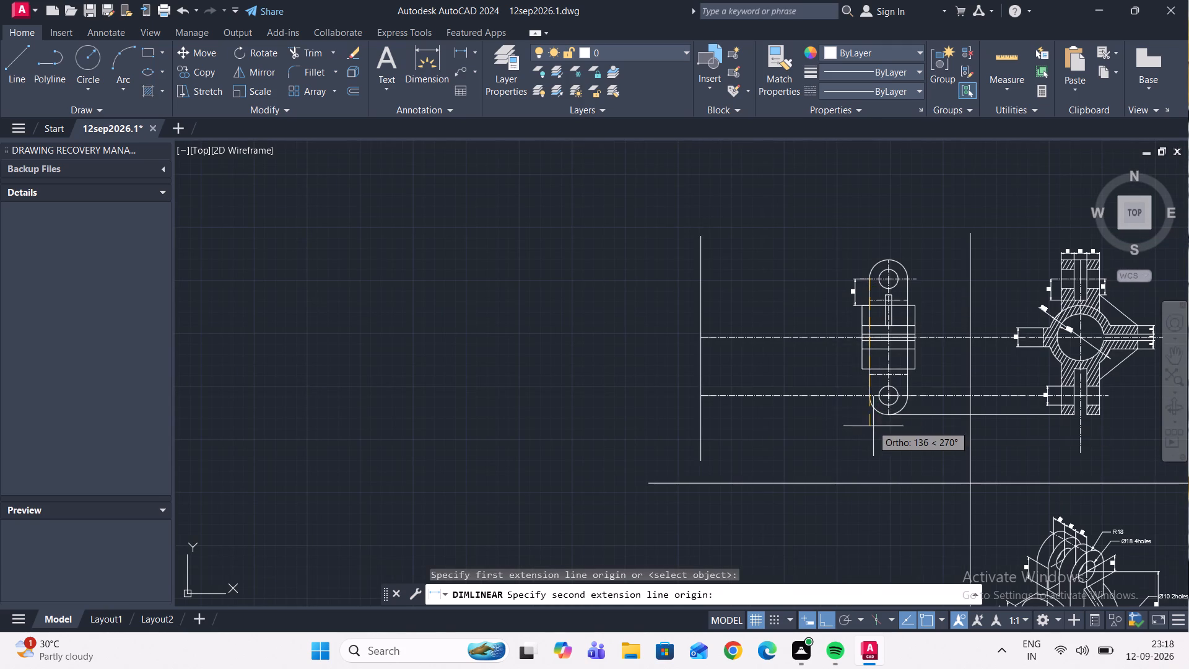
{"action": "scroll", "coordinate": [881, 442], "scroll_direction": "up", "scroll_amount": 2}
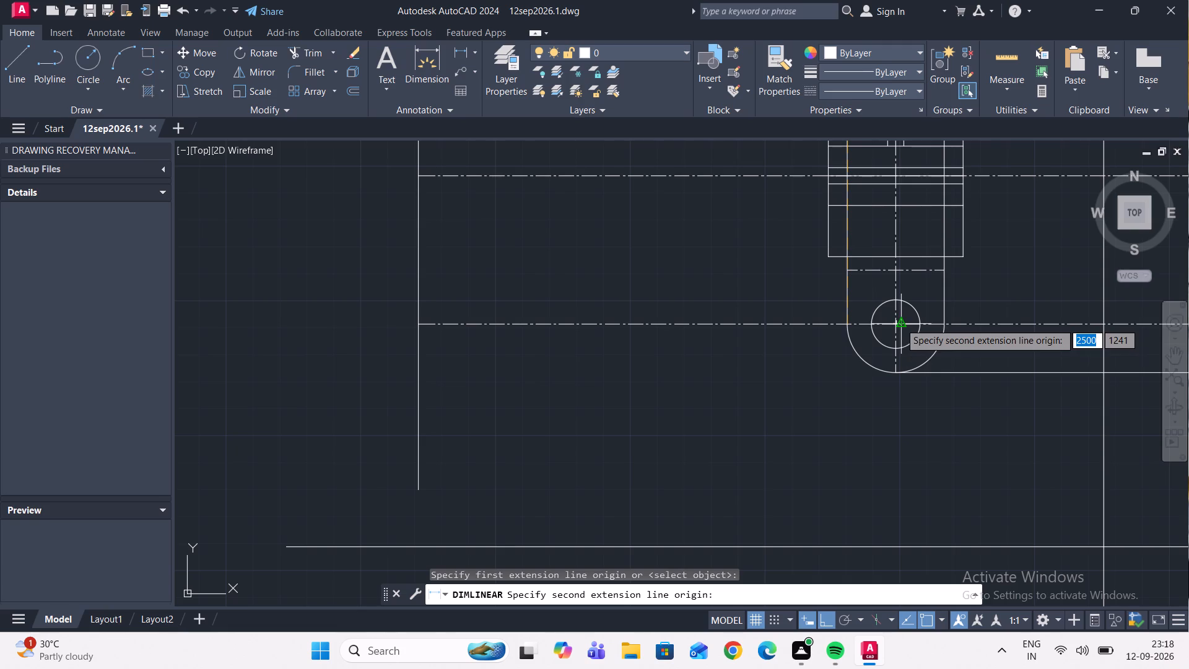
{"action": "left_click", "coordinate": [849, 322]}
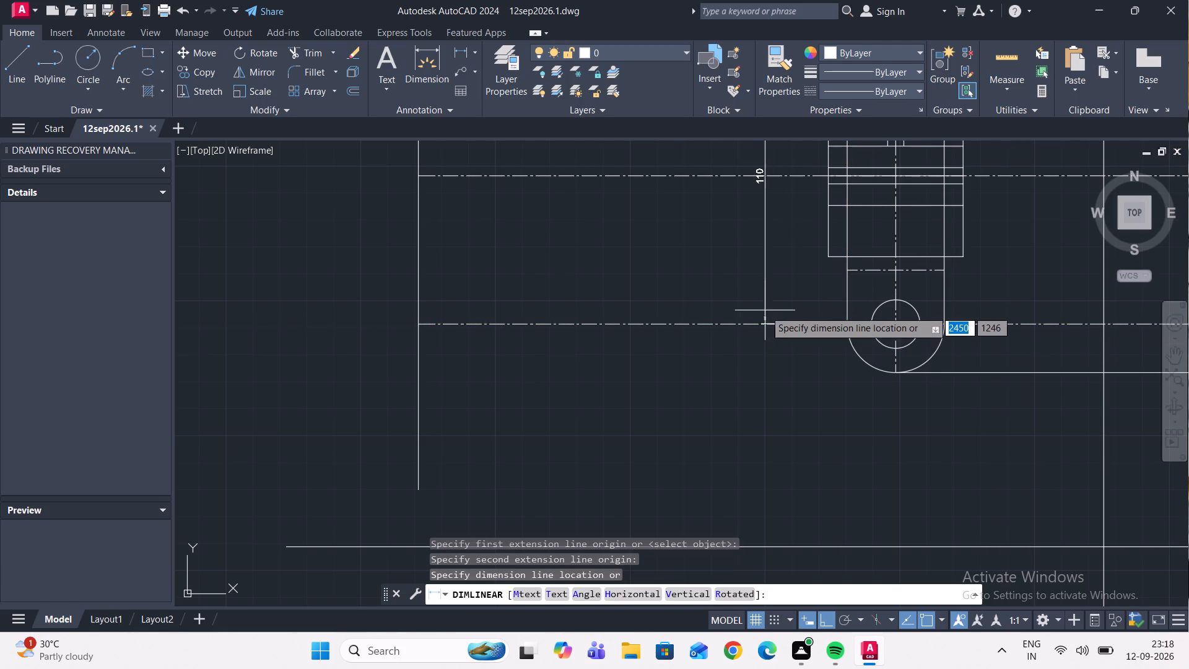
{"action": "scroll", "coordinate": [765, 308], "scroll_direction": "down", "scroll_amount": 2}
{"action": "scroll", "coordinate": [772, 289], "scroll_direction": "up", "scroll_amount": 1}
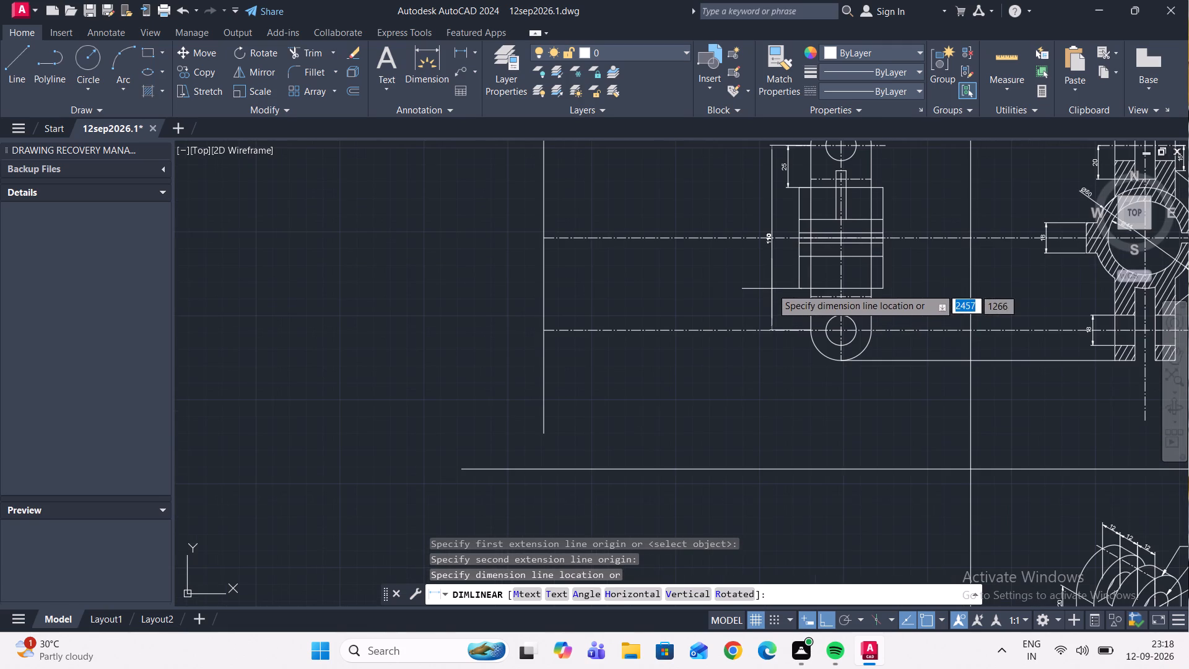
{"action": "left_click", "coordinate": [771, 287]}
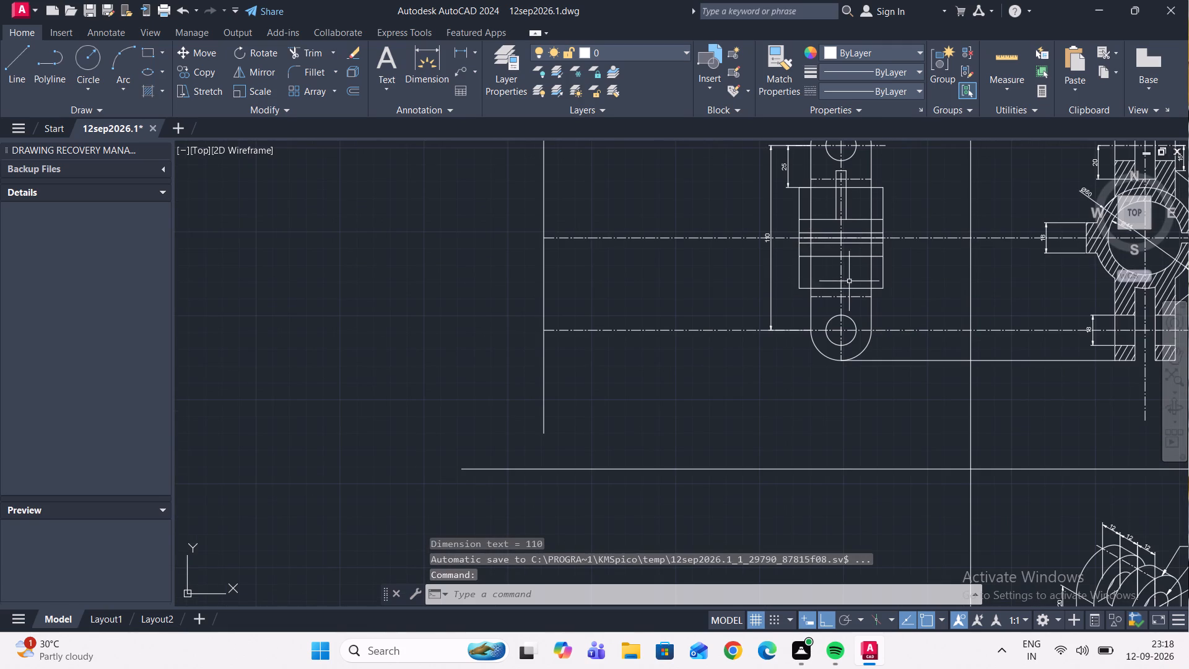
Add a vertical linear dimension from the side view body's top edge to its bottom edge, aligned with the 25 dimension.
{"action": "left_click", "coordinate": [460, 48]}
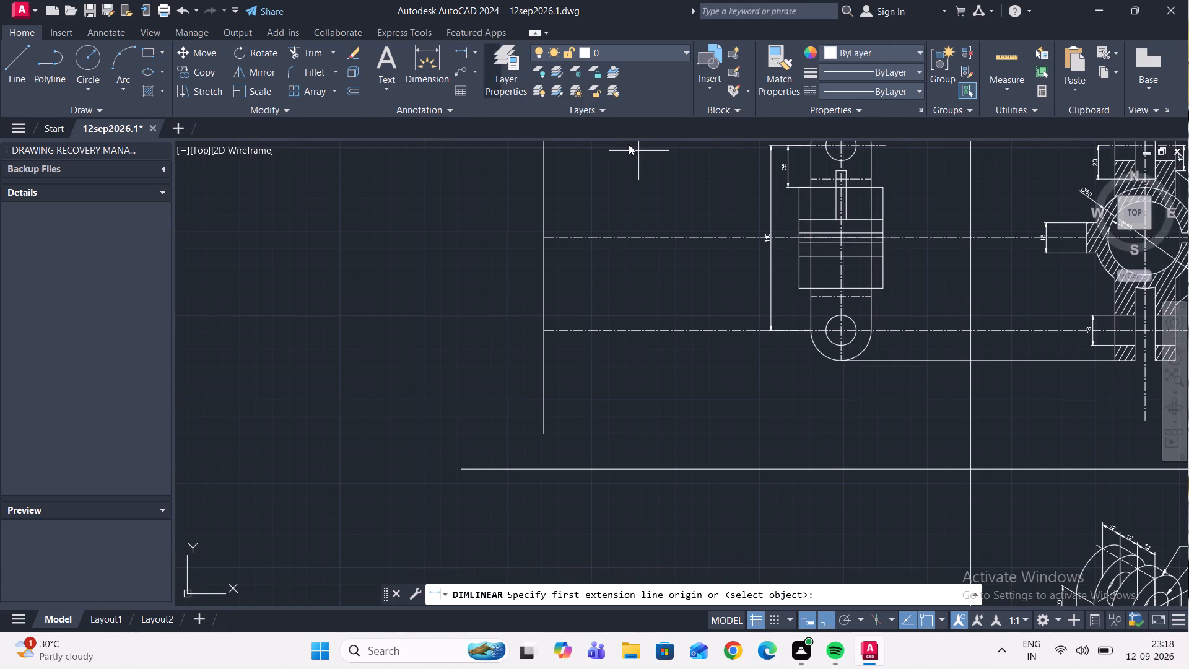
{"action": "scroll", "coordinate": [837, 221], "scroll_direction": "up", "scroll_amount": 2}
{"action": "scroll", "coordinate": [827, 224], "scroll_direction": "down", "scroll_amount": 2}
{"action": "scroll", "coordinate": [823, 201], "scroll_direction": "up", "scroll_amount": 1}
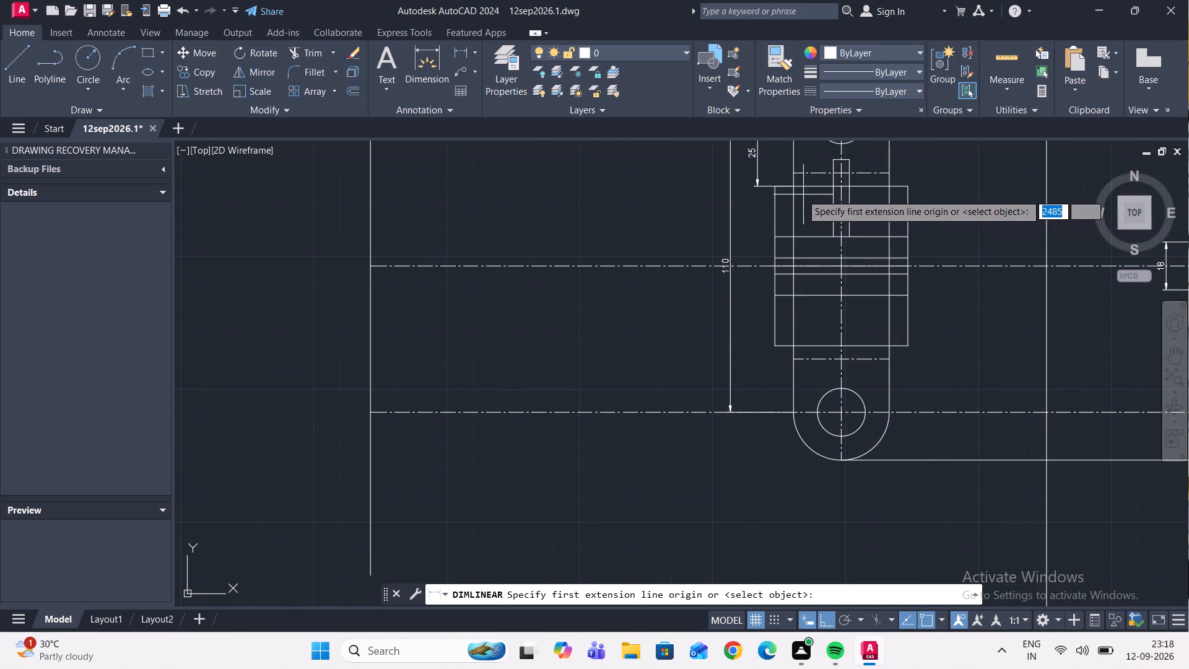
{"action": "left_click", "coordinate": [794, 189]}
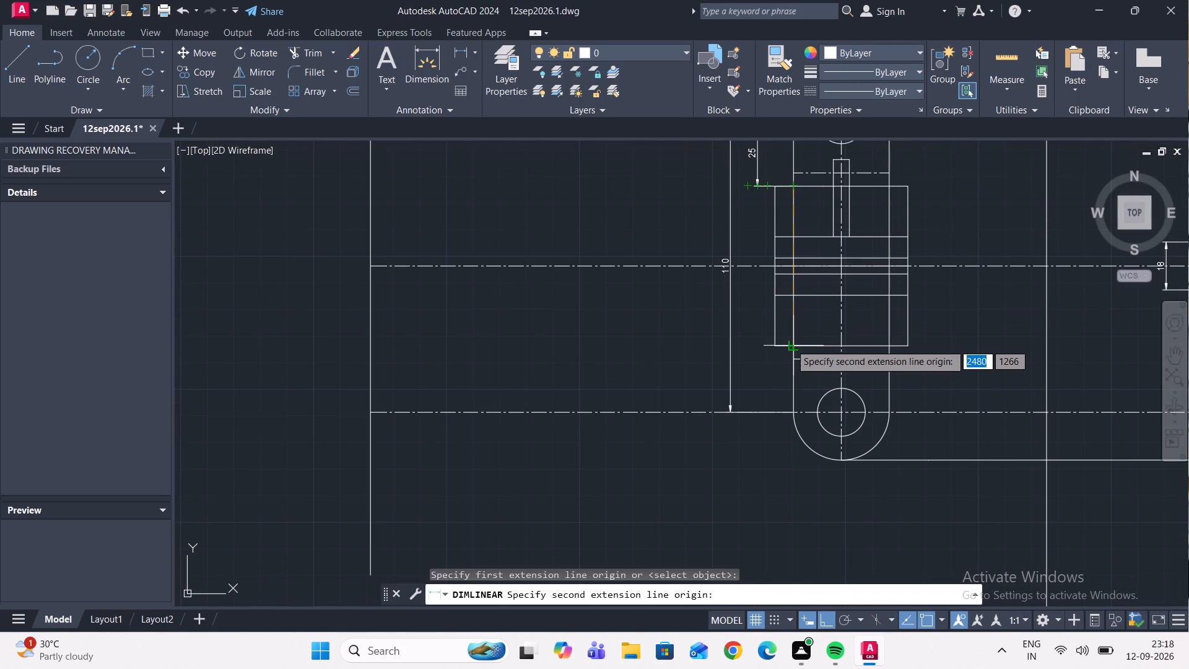
{"action": "left_click", "coordinate": [790, 341]}
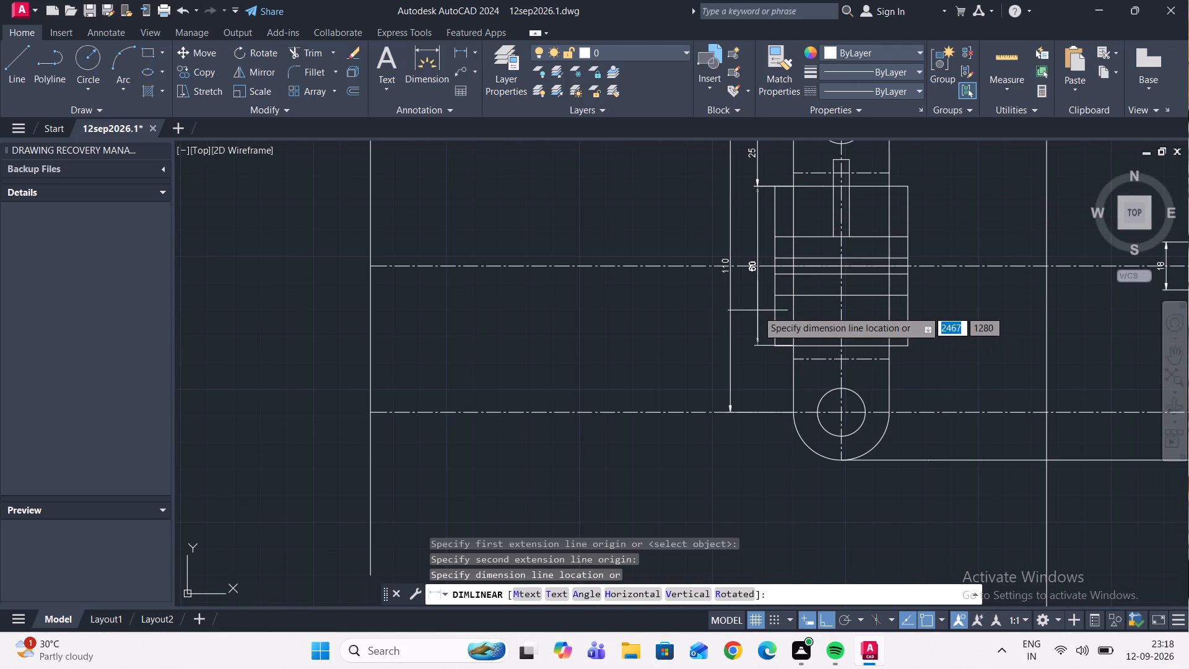
{"action": "left_click", "coordinate": [757, 285]}
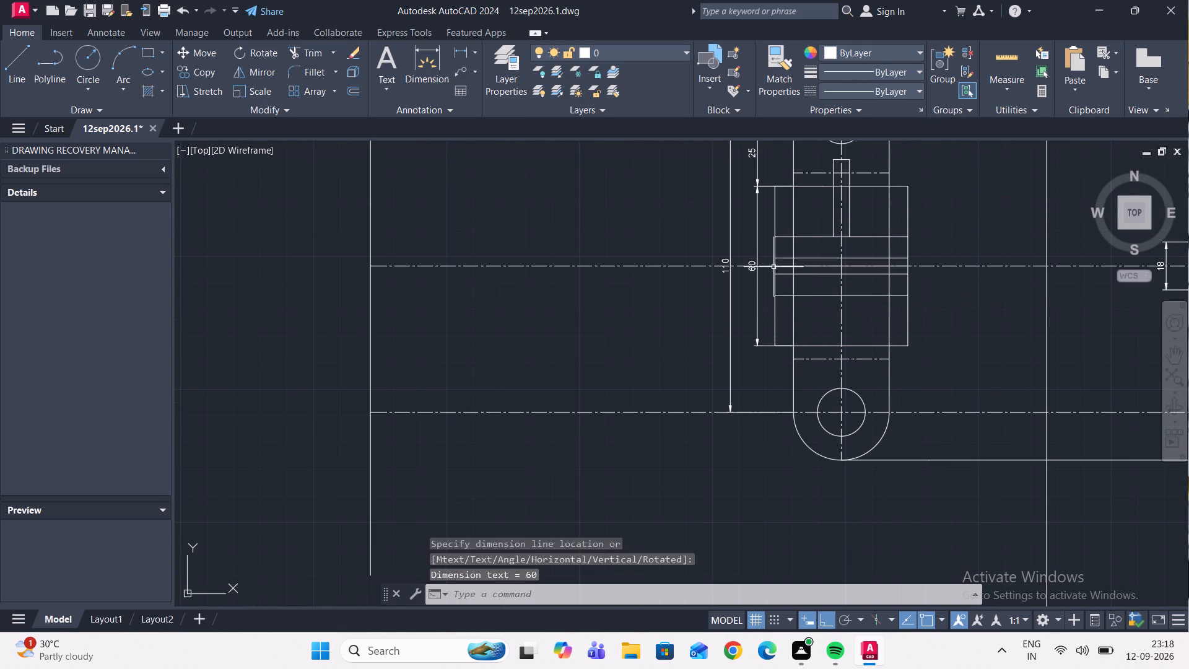
Add a horizontal linear dimension across the top of the narrow vertical rib, placed above the side view's upper lug.
{"action": "middle_click_drag", "start_coordinate": [899, 294], "coordinate": [840, 373]}
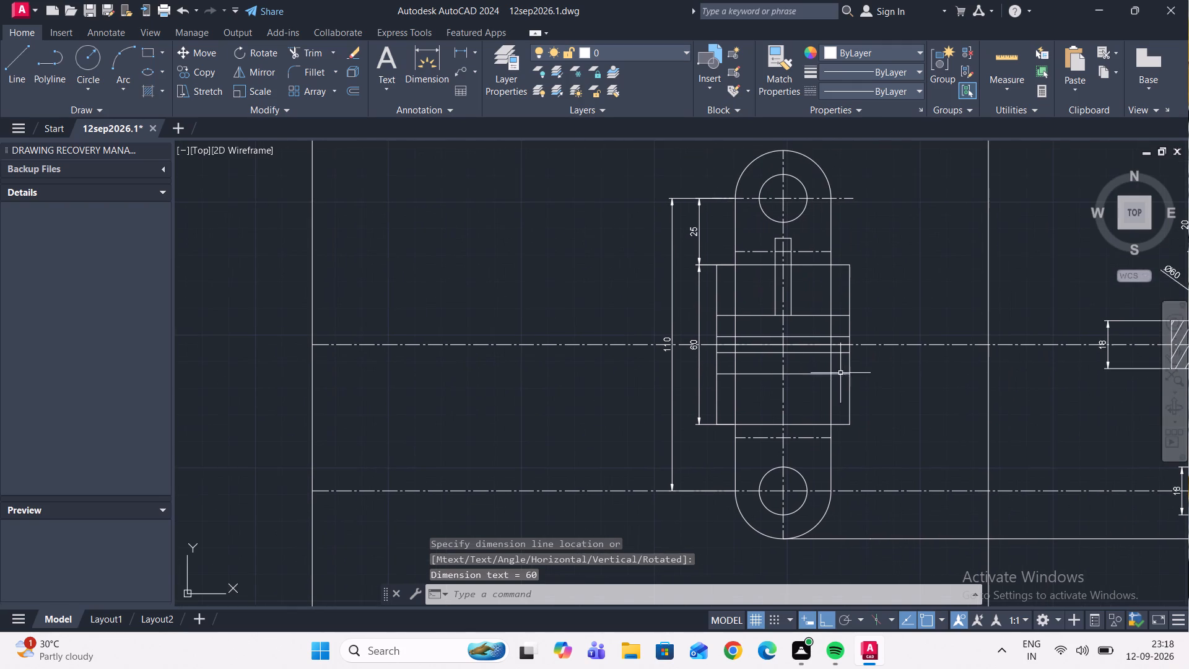
{"action": "scroll", "coordinate": [844, 320], "scroll_direction": "down", "scroll_amount": 1}
{"action": "middle_click_drag", "start_coordinate": [846, 291], "coordinate": [808, 392]}
{"action": "scroll", "coordinate": [799, 336], "scroll_direction": "up", "scroll_amount": 1}
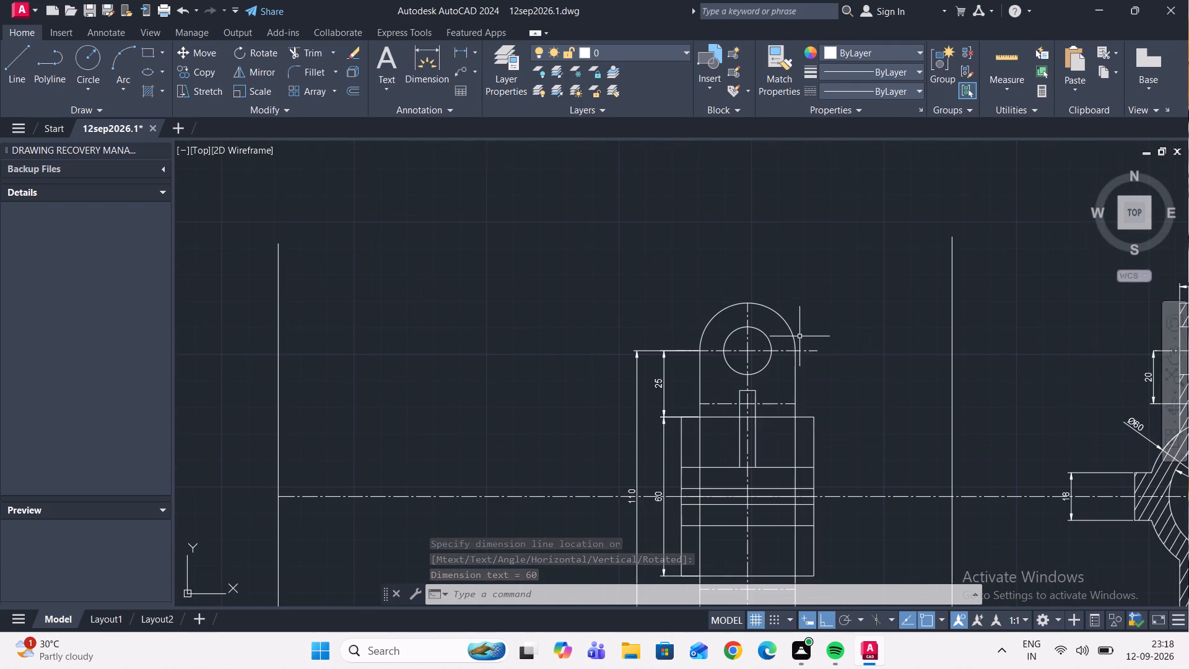
{"action": "left_click", "coordinate": [458, 57]}
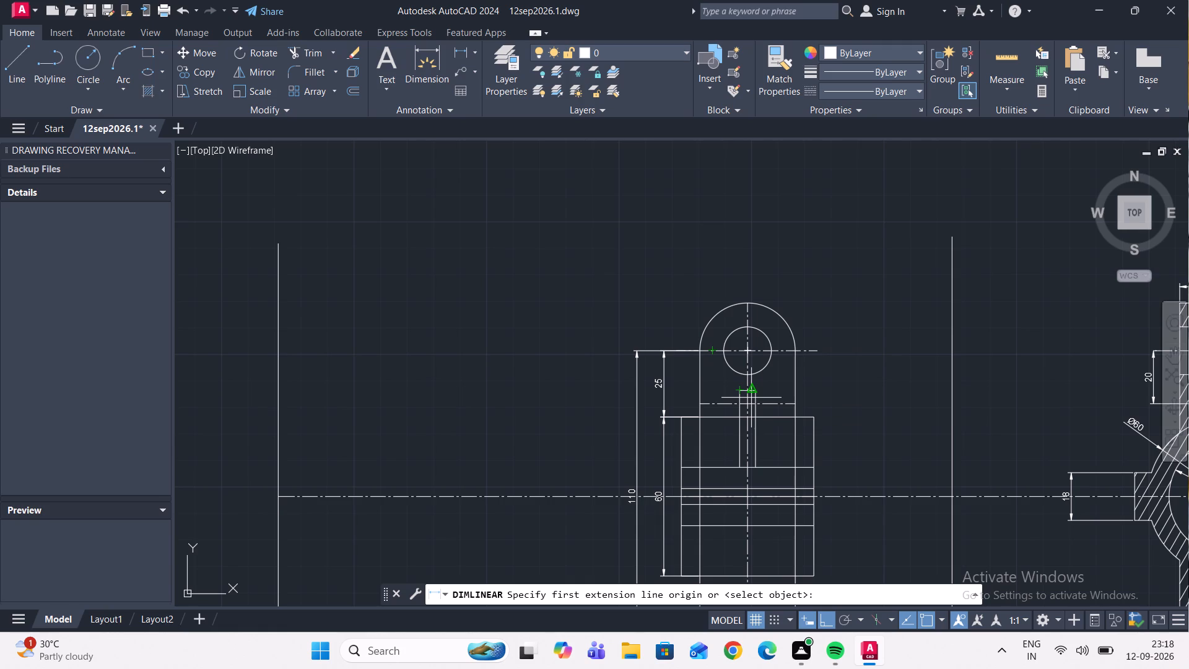
{"action": "scroll", "coordinate": [751, 398], "scroll_direction": "up", "scroll_amount": 1}
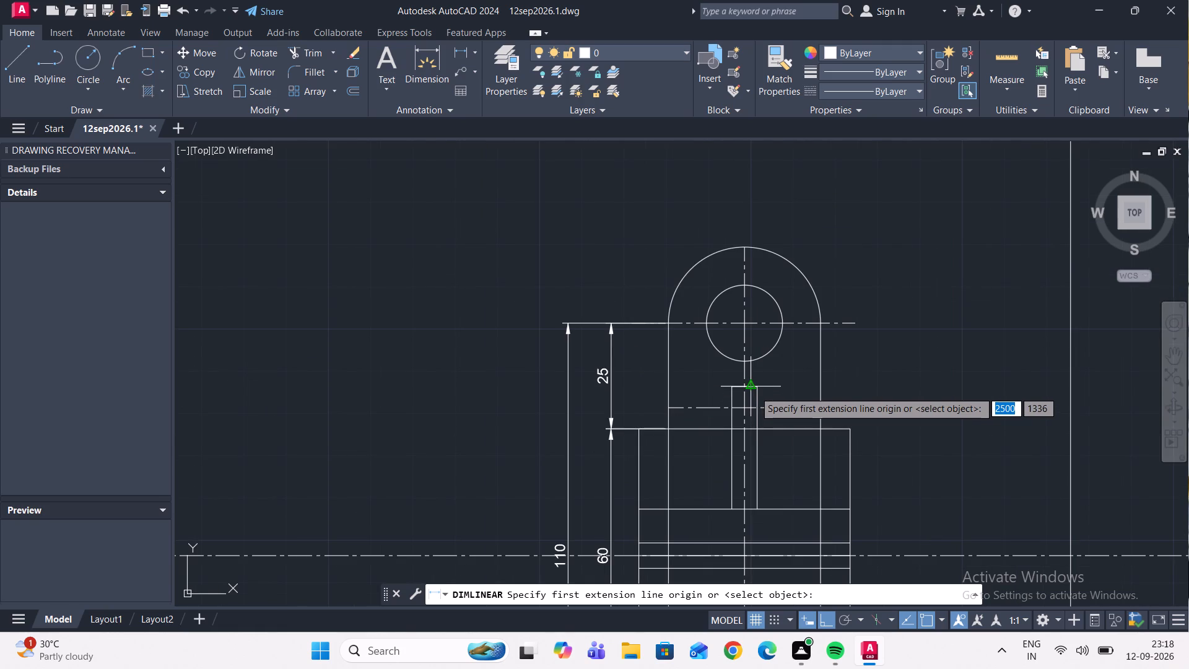
{"action": "scroll", "coordinate": [759, 391], "scroll_direction": "up", "scroll_amount": 2}
{"action": "left_click", "coordinate": [753, 378]}
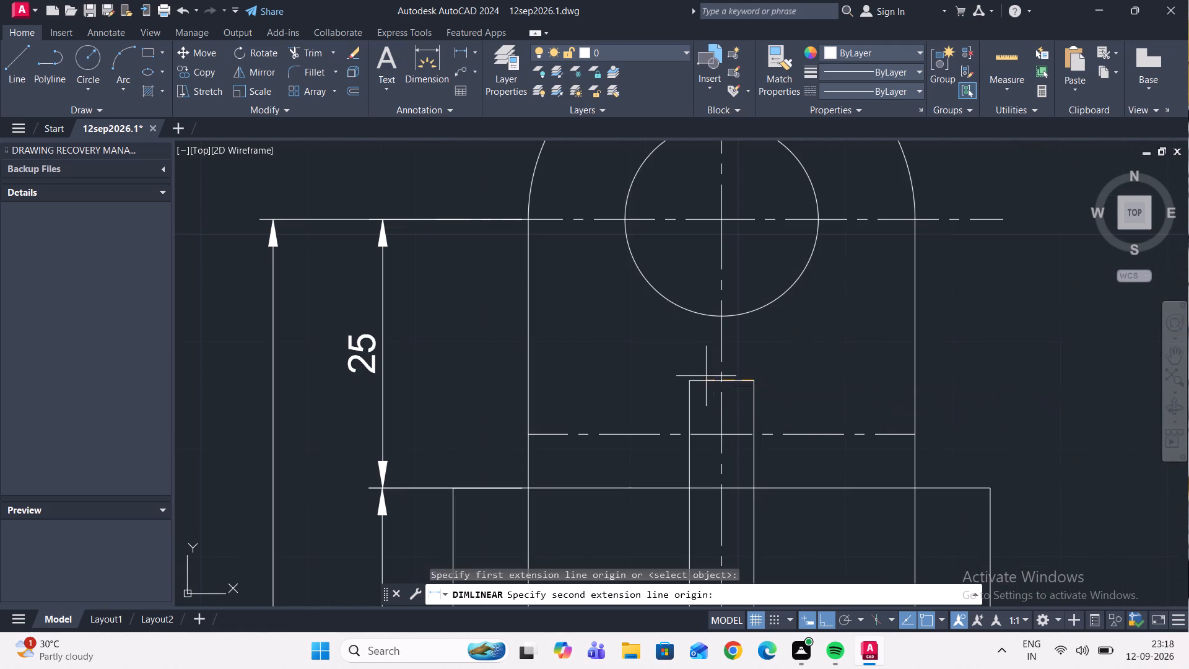
{"action": "left_click", "coordinate": [692, 382]}
{"action": "scroll", "coordinate": [703, 239], "scroll_direction": "down", "scroll_amount": 5}
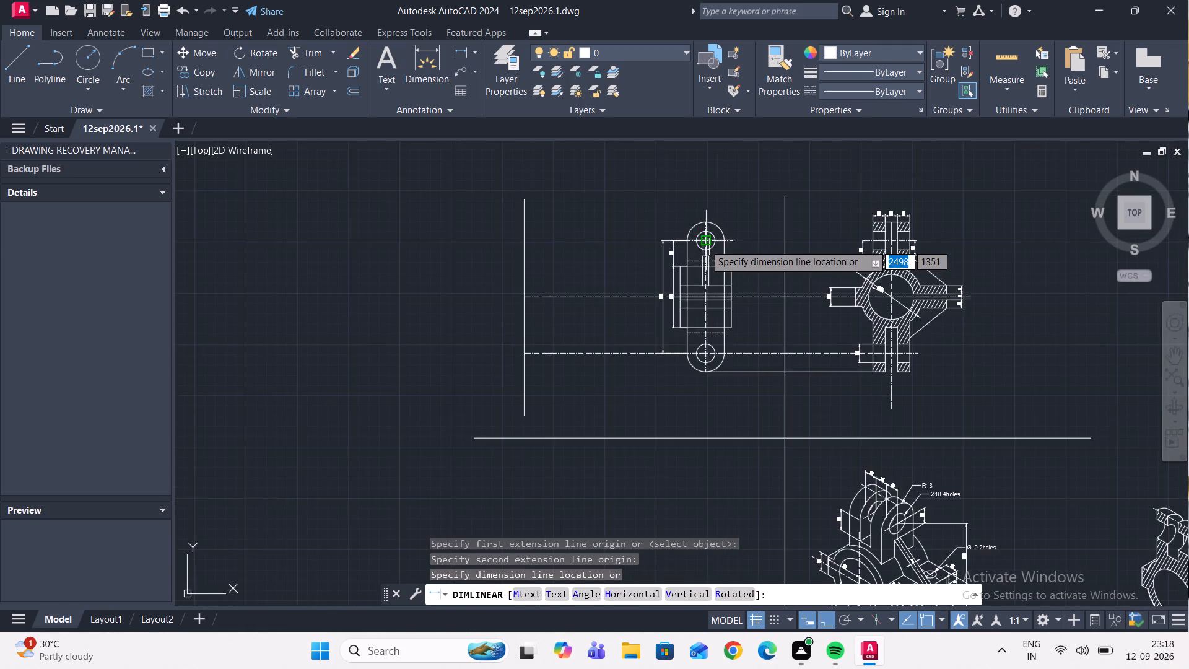
{"action": "middle_click_drag", "start_coordinate": [704, 255], "coordinate": [664, 375]}
{"action": "scroll", "coordinate": [663, 335], "scroll_direction": "up", "scroll_amount": 2}
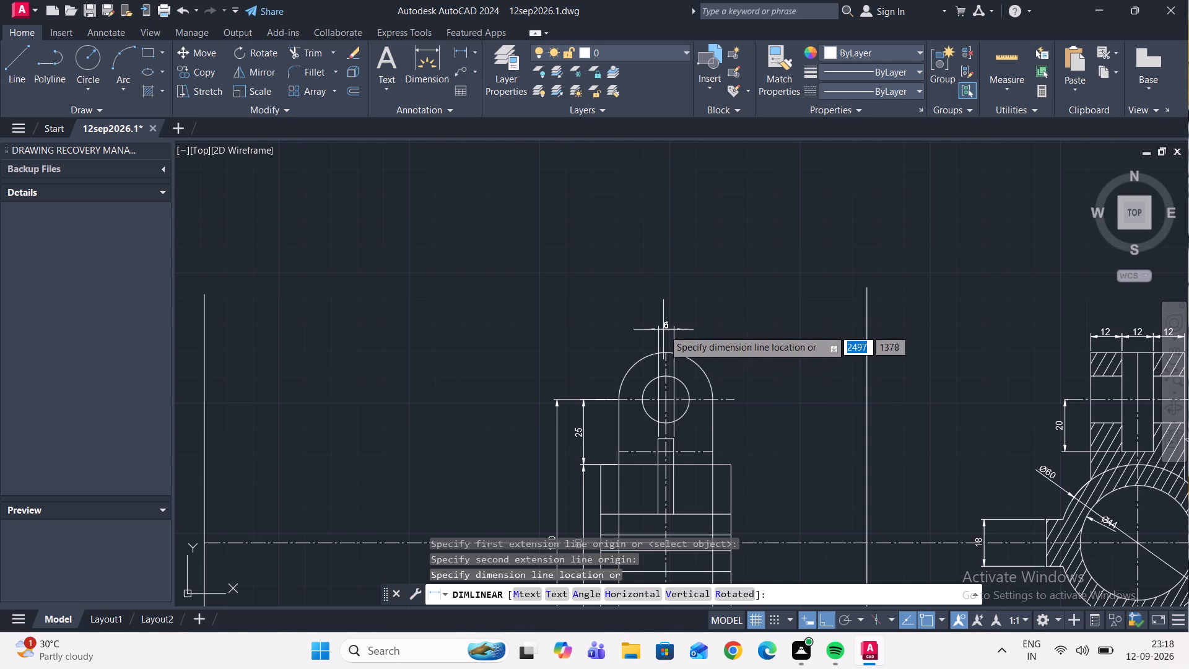
{"action": "left_click", "coordinate": [662, 334]}
Add a radius dimension to the upper lug's outer arc, placed outside the arc at its upper right.
{"action": "scroll", "coordinate": [684, 348], "scroll_direction": "down", "scroll_amount": 1}
{"action": "scroll", "coordinate": [699, 372], "scroll_direction": "up", "scroll_amount": 1}
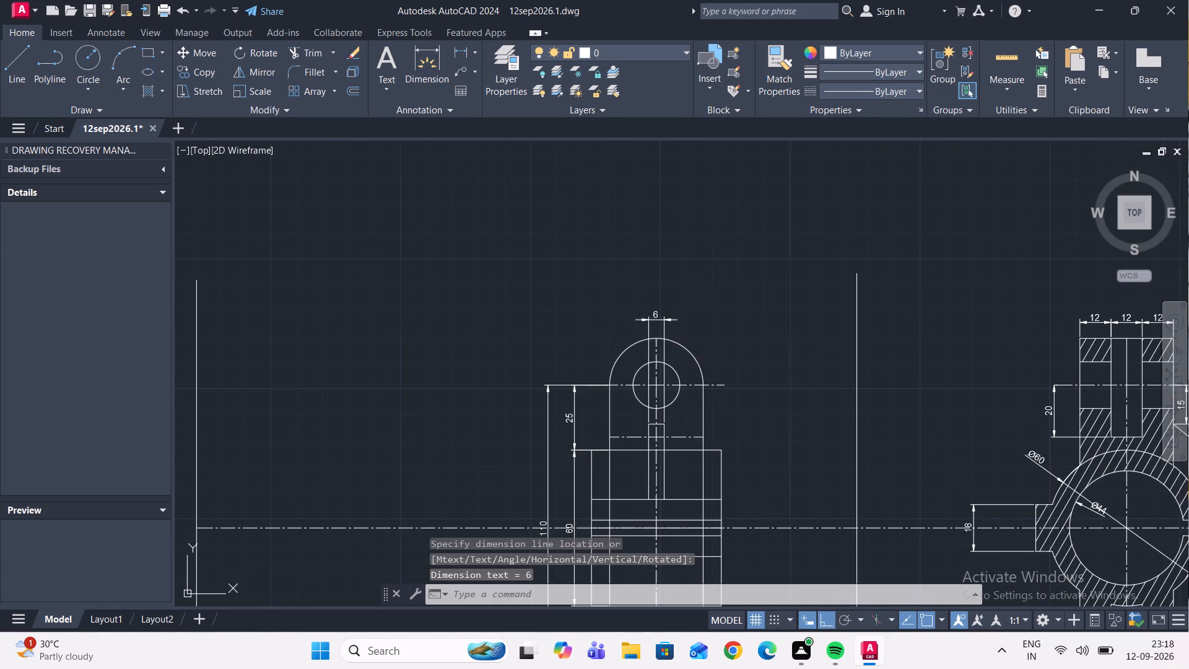
{"action": "left_click", "coordinate": [476, 55]}
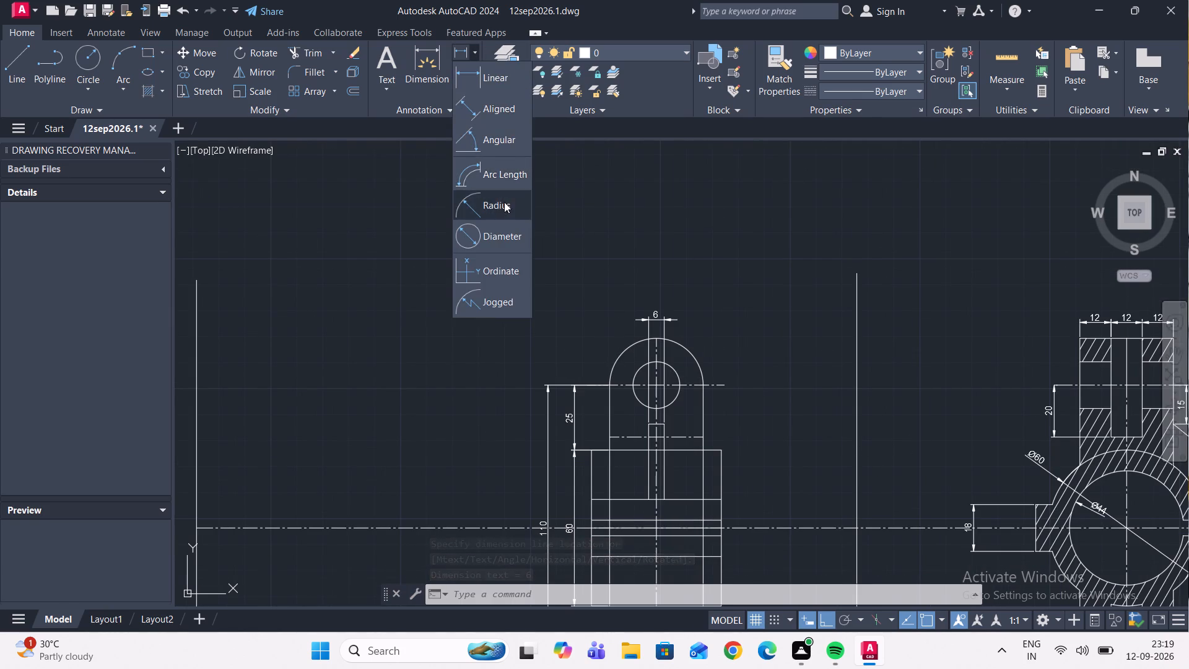
{"action": "left_click", "coordinate": [504, 202]}
{"action": "left_click", "coordinate": [682, 345]}
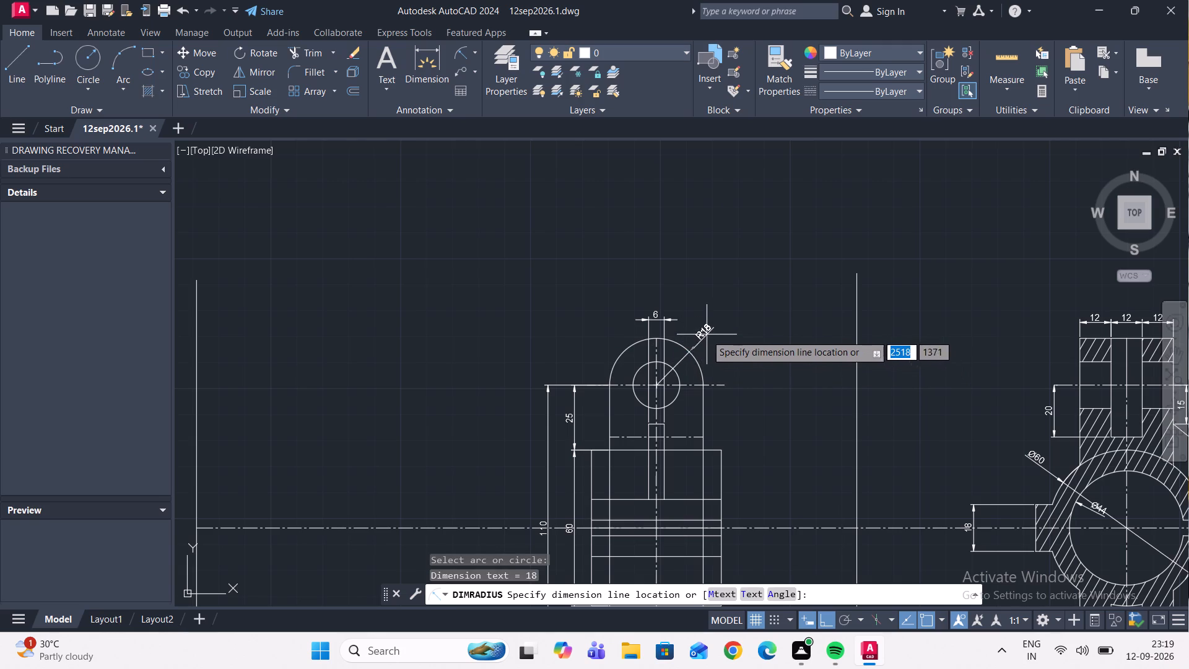
{"action": "left_click", "coordinate": [706, 331]}
Add a radius dimension to the upper lug's hole, placed outside the lug just below the R18 dimension.
{"action": "scroll", "coordinate": [687, 365], "scroll_direction": "up", "scroll_amount": 1}
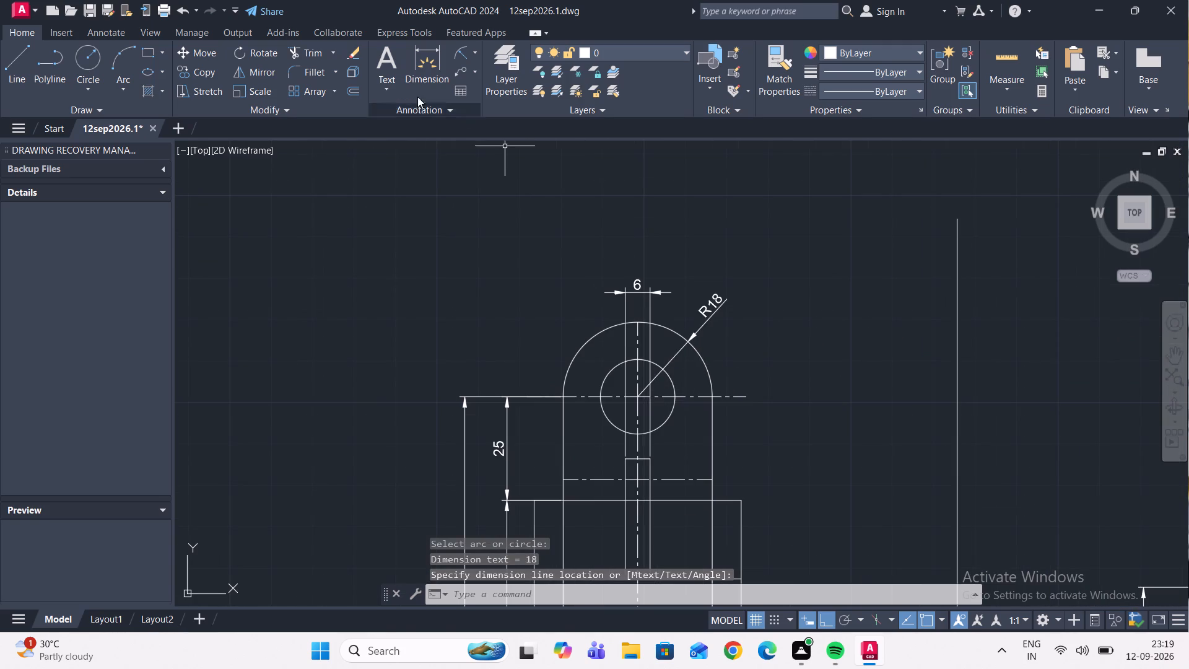
{"action": "left_click", "coordinate": [457, 55]}
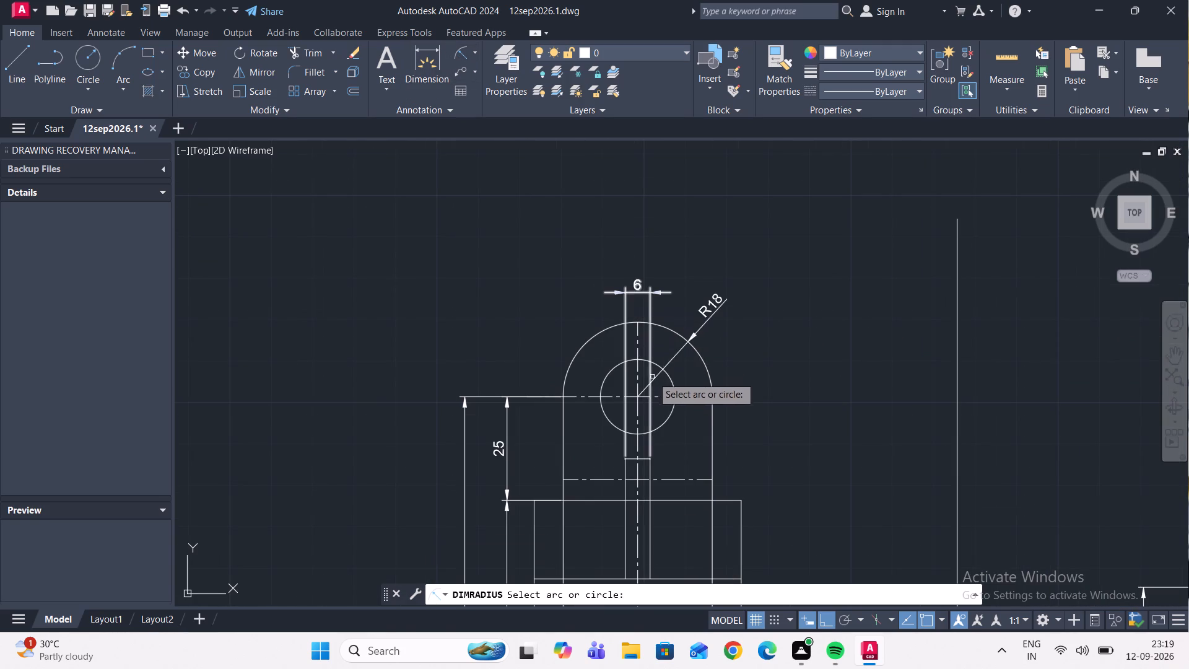
{"action": "left_click", "coordinate": [669, 380]}
{"action": "scroll", "coordinate": [725, 348], "scroll_direction": "up", "scroll_amount": 1}
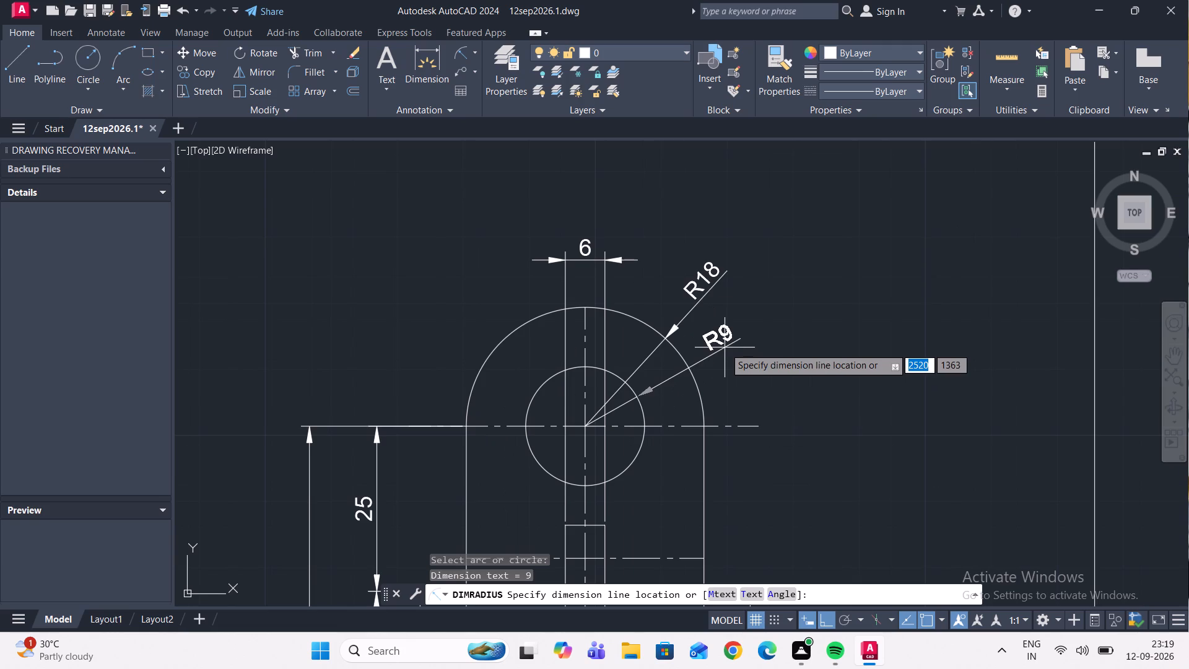
{"action": "left_click", "coordinate": [741, 329]}
Change the side view body's height dimension text to Ø60, using the diameter symbol.
{"action": "scroll", "coordinate": [793, 289], "scroll_direction": "down", "scroll_amount": 3}
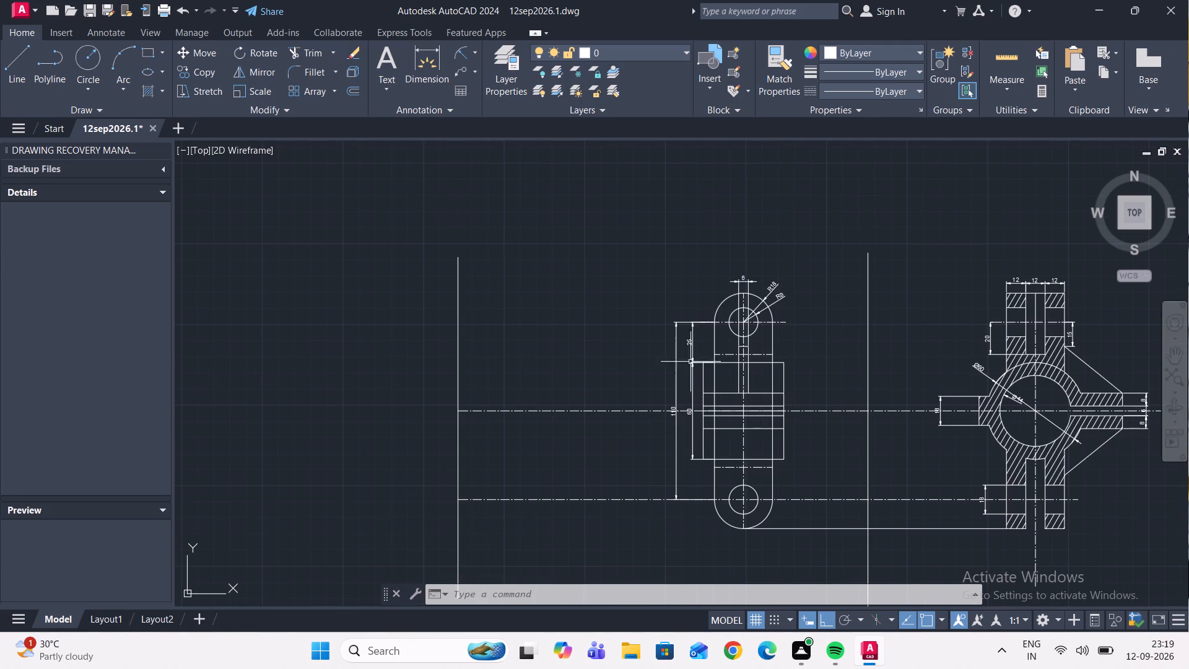
{"action": "scroll", "coordinate": [686, 413], "scroll_direction": "up", "scroll_amount": 4}
{"action": "triple_click", "coordinate": [699, 419]}
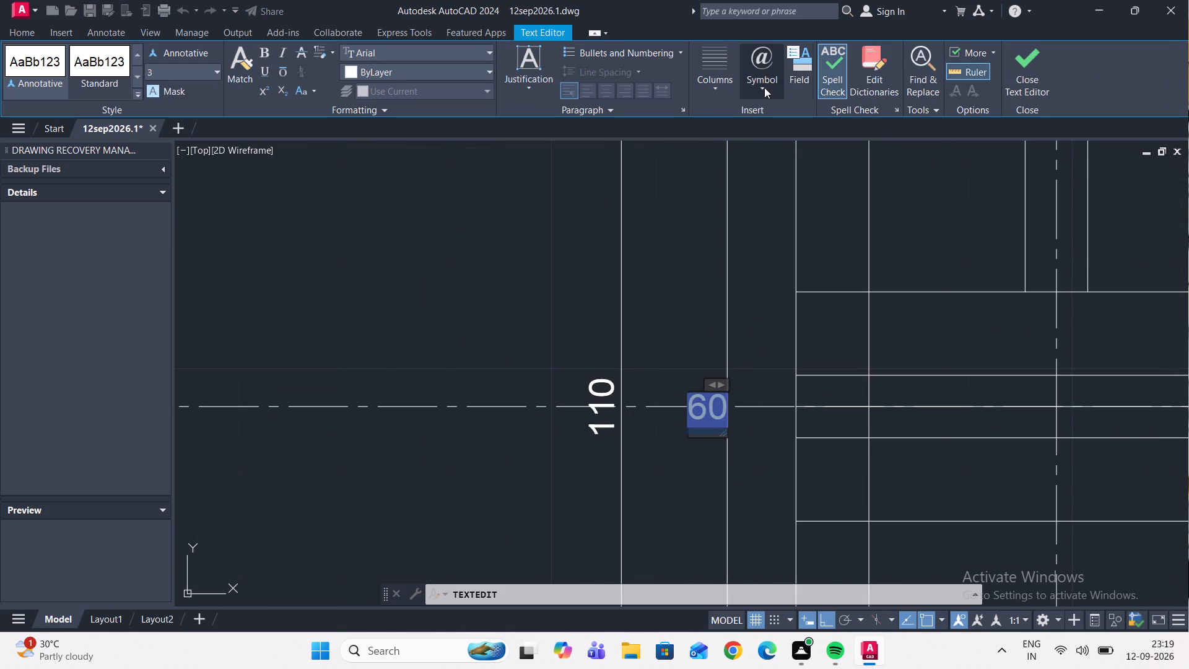
{"action": "left_click", "coordinate": [758, 87]}
{"action": "left_click", "coordinate": [793, 150]}
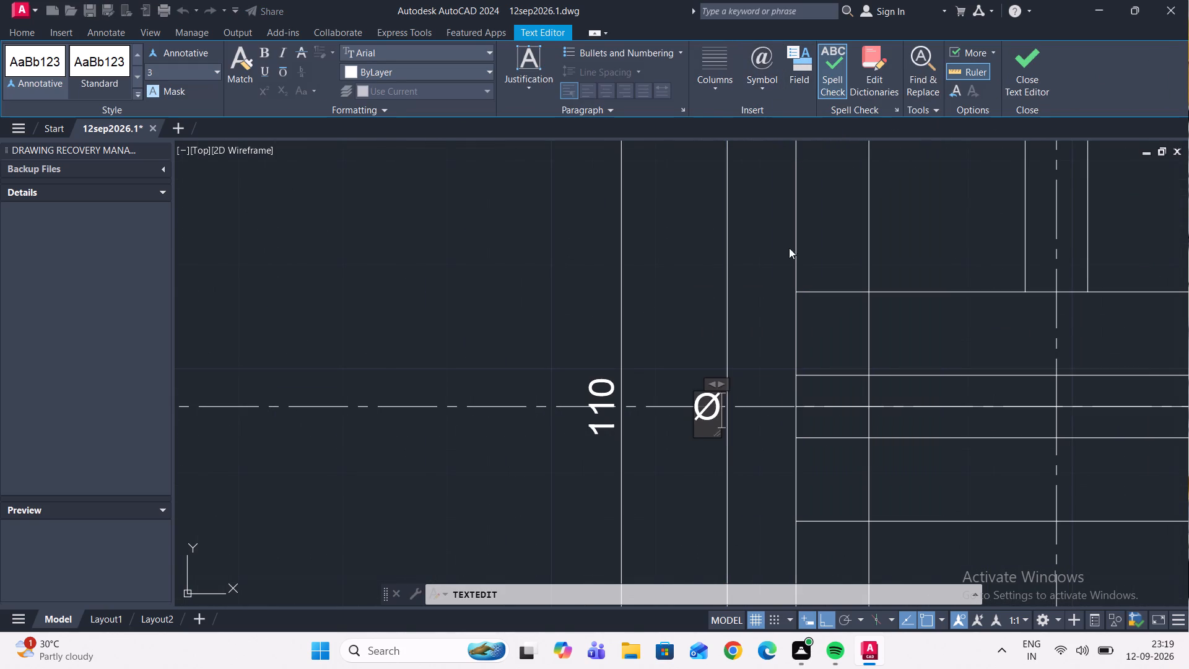
{"action": "type", "text": "60"}
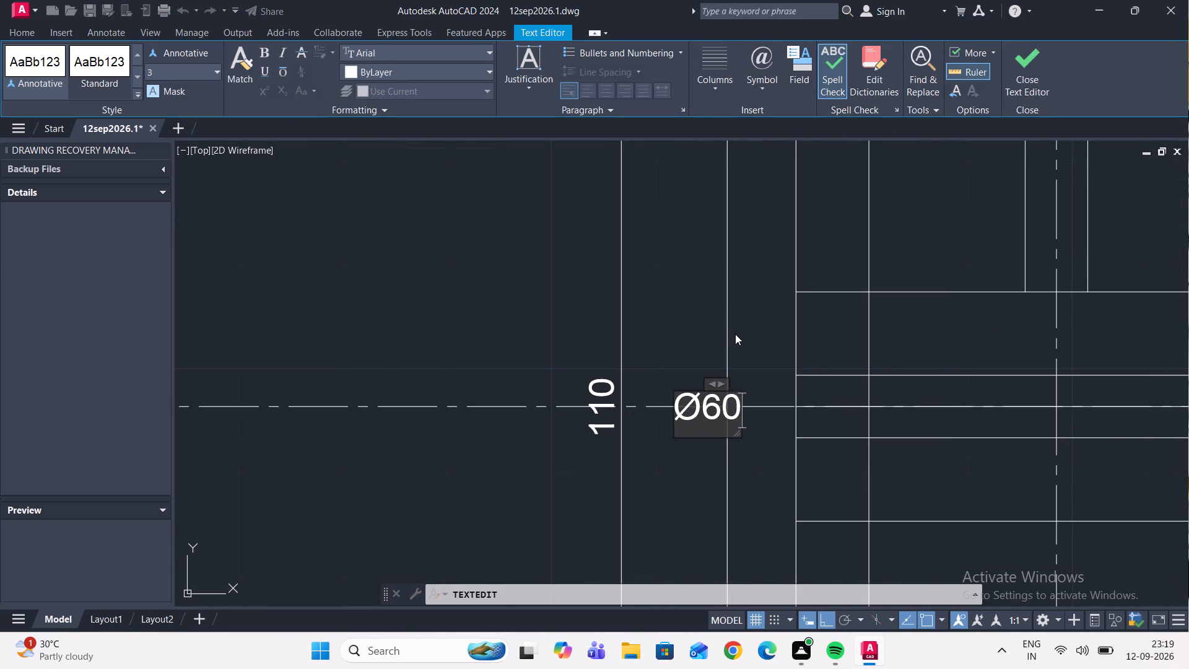
{"action": "left_click", "coordinate": [668, 330]}
Examine the dimensioned side view against the front and isometric views to check which dimensions still need attention.
{"action": "scroll", "coordinate": [739, 333], "scroll_direction": "down", "scroll_amount": 3}
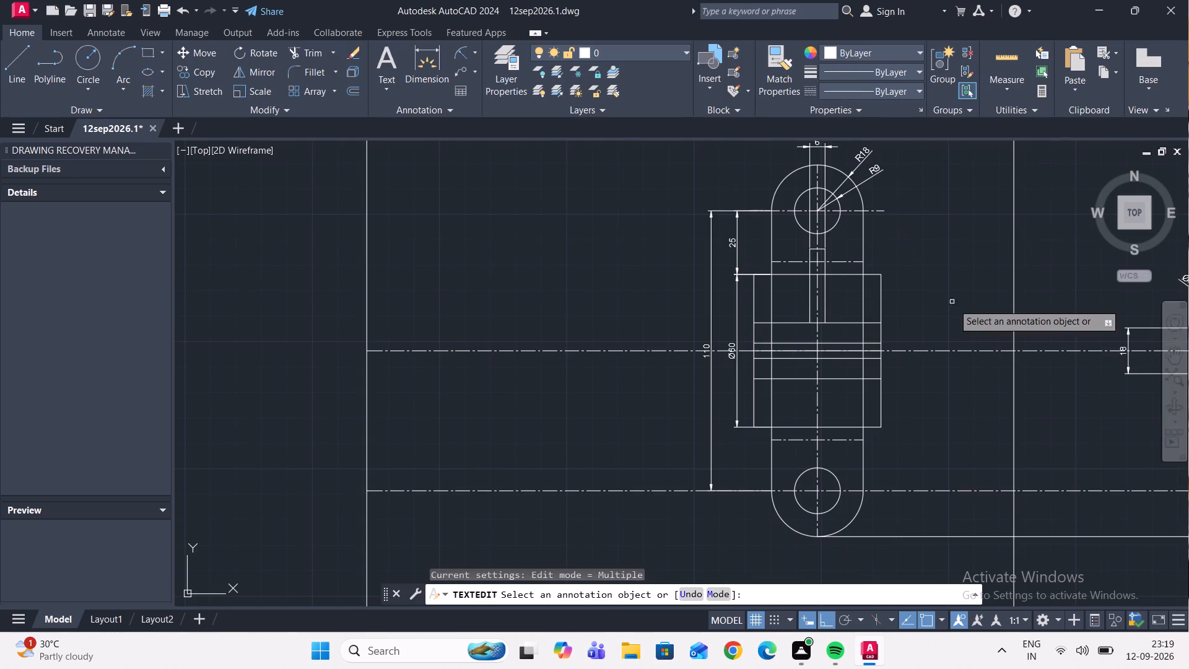
{"action": "middle_click_drag", "start_coordinate": [931, 389], "coordinate": [850, 375]}
{"action": "scroll", "coordinate": [874, 361], "scroll_direction": "down", "scroll_amount": 3}
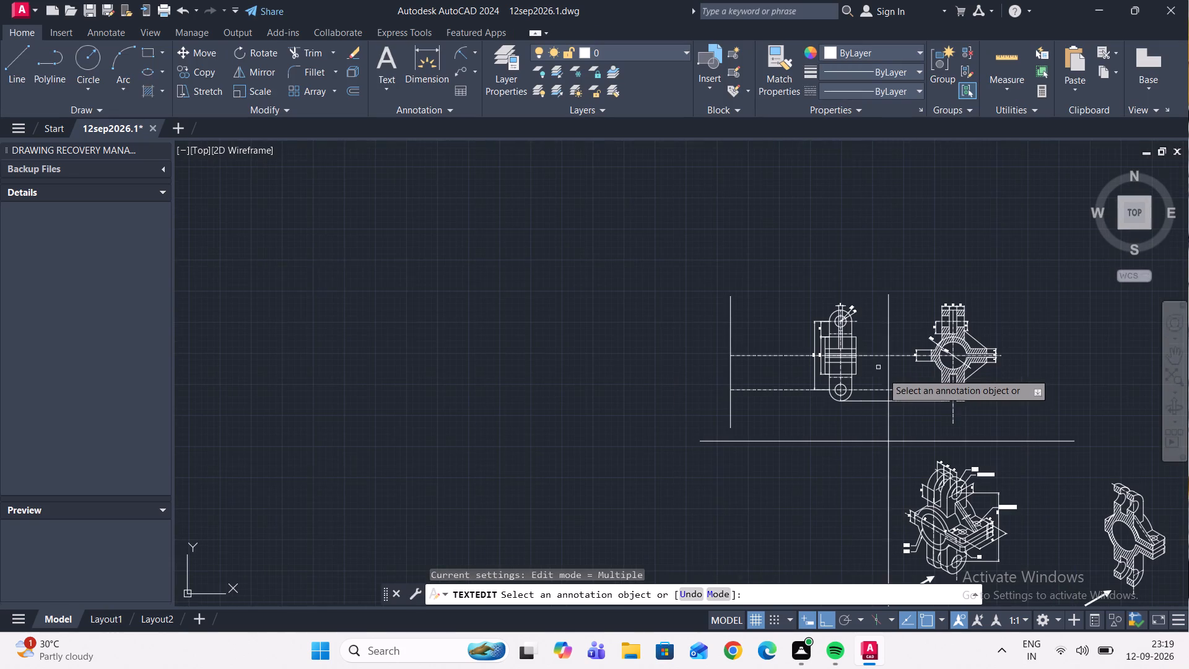
{"action": "scroll", "coordinate": [1009, 361], "scroll_direction": "up", "scroll_amount": 1}
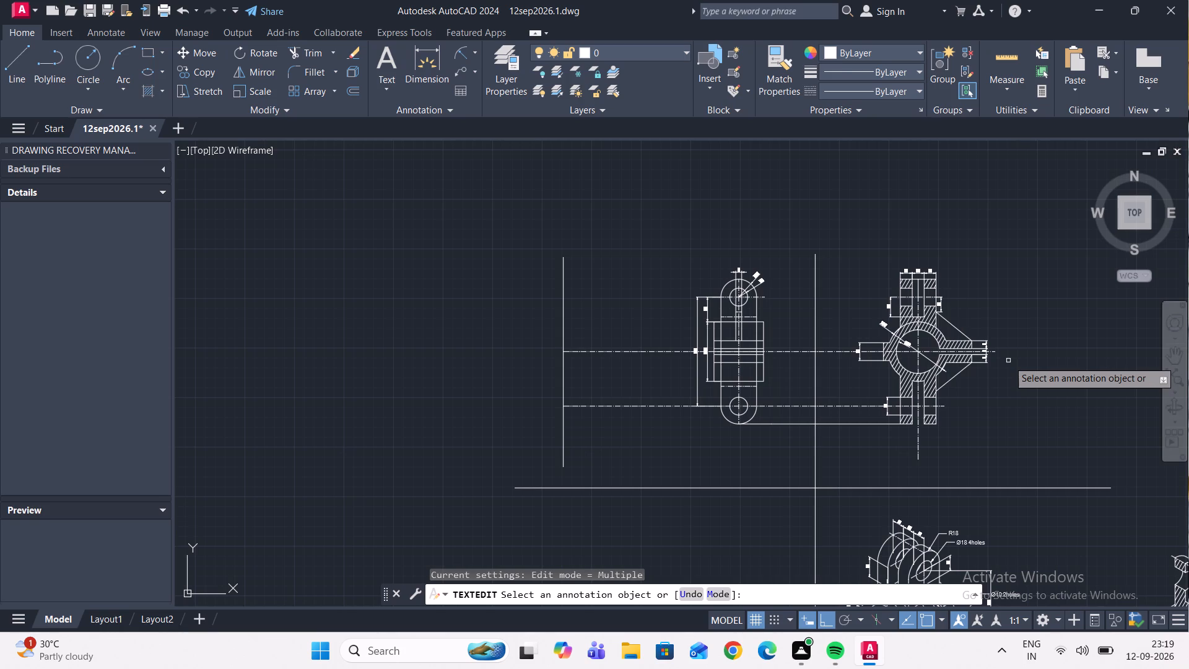
{"action": "scroll", "coordinate": [1006, 300], "scroll_direction": "down", "scroll_amount": 2}
{"action": "scroll", "coordinate": [1016, 320], "scroll_direction": "up", "scroll_amount": 1}
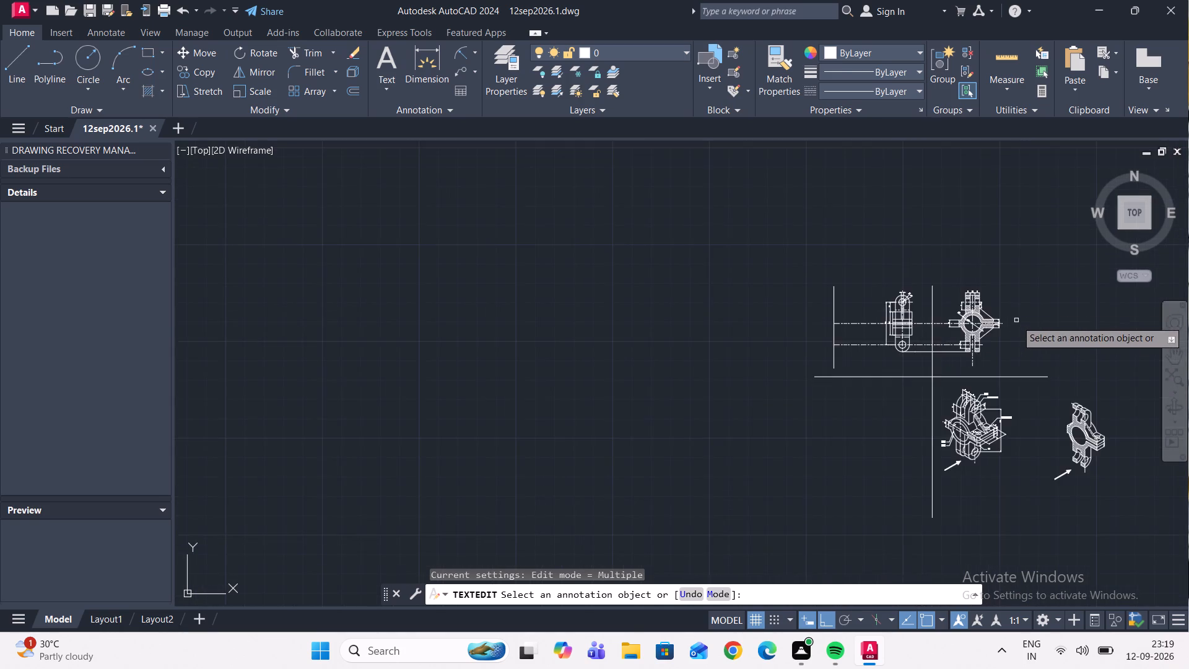
{"action": "scroll", "coordinate": [1016, 320], "scroll_direction": "up", "scroll_amount": 2}
{"action": "scroll", "coordinate": [497, 284], "scroll_direction": "up", "scroll_amount": 4}
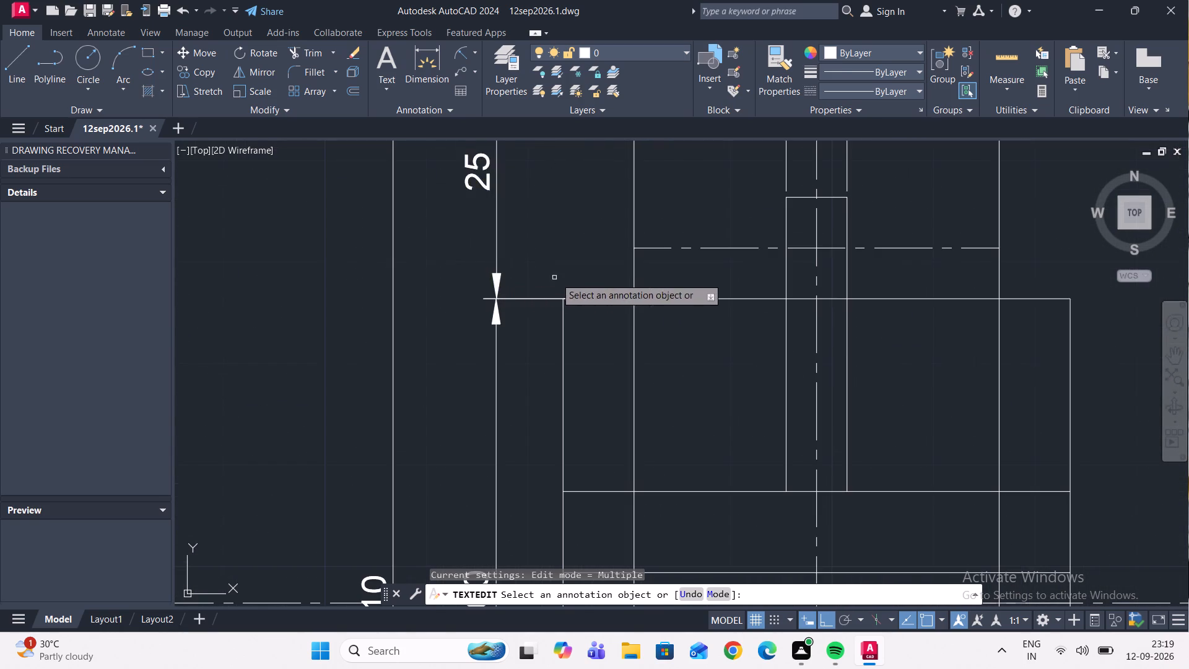
{"action": "scroll", "coordinate": [681, 295], "scroll_direction": "down", "scroll_amount": 3}
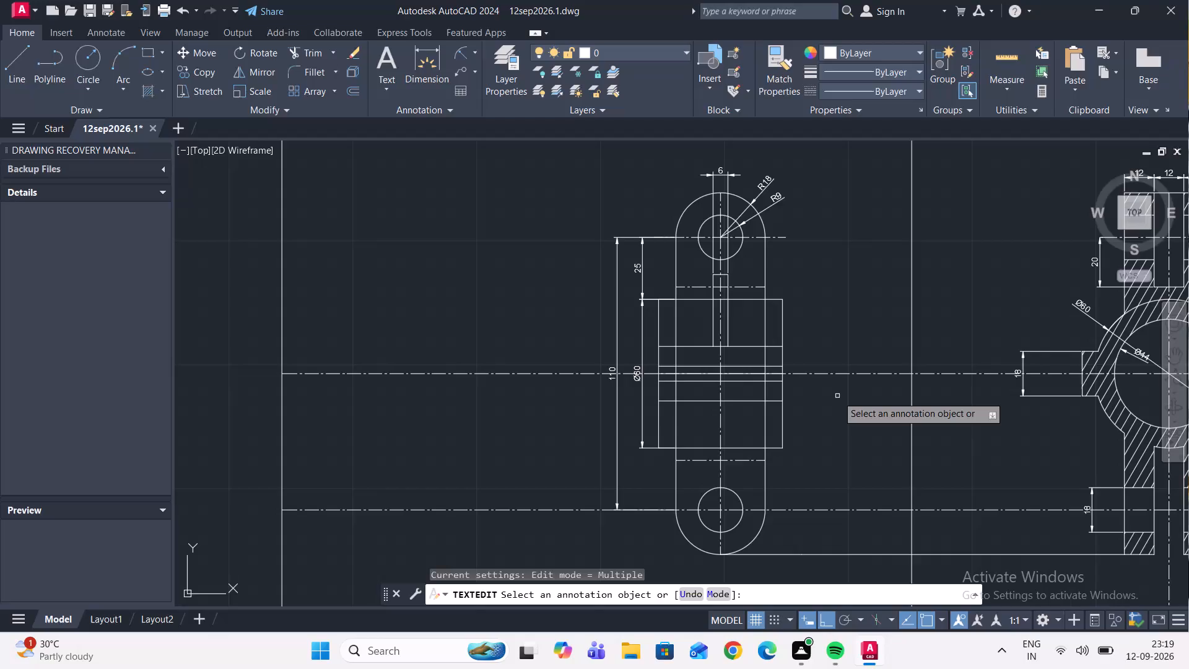
{"action": "scroll", "coordinate": [731, 442], "scroll_direction": "up", "scroll_amount": 1}
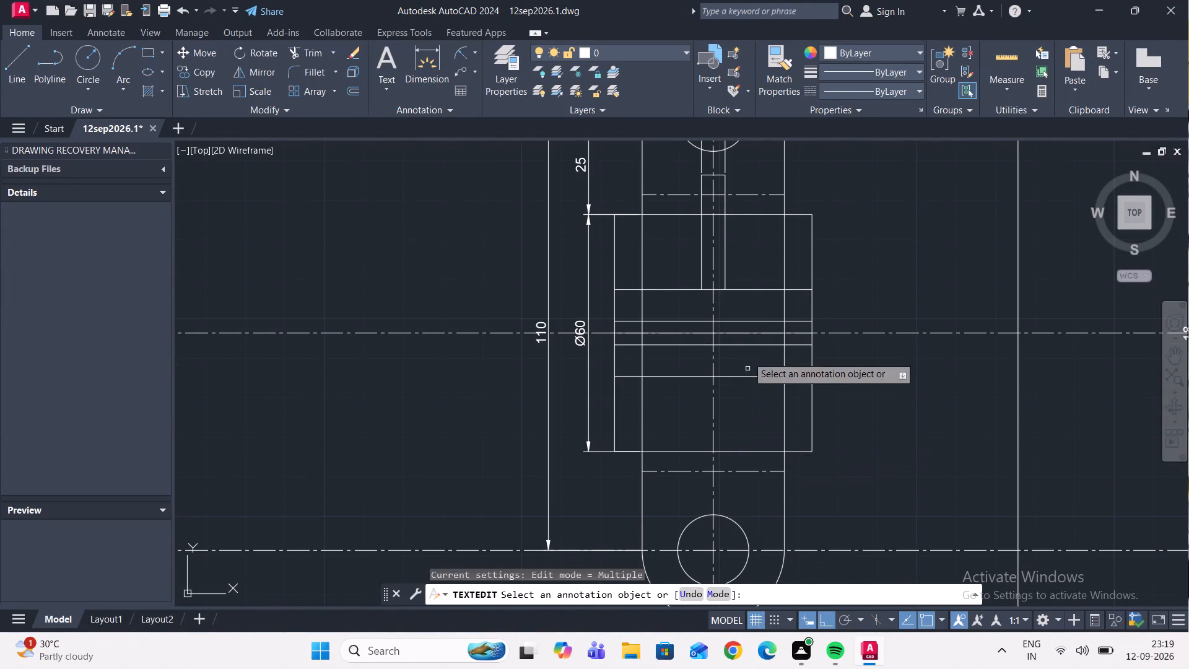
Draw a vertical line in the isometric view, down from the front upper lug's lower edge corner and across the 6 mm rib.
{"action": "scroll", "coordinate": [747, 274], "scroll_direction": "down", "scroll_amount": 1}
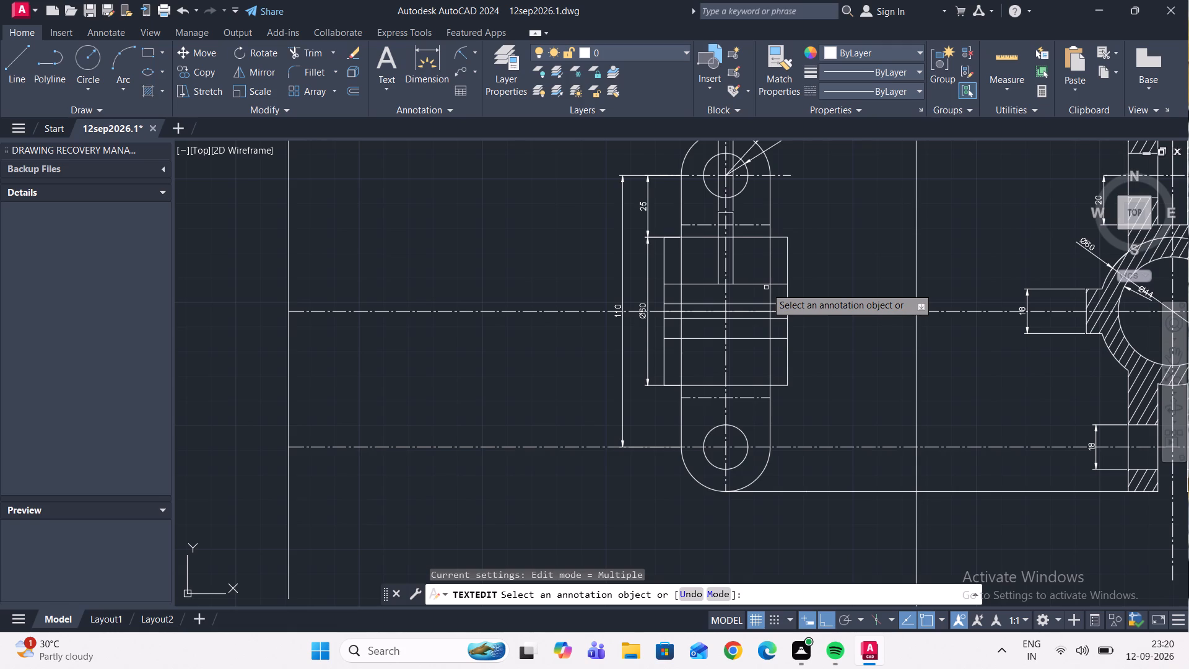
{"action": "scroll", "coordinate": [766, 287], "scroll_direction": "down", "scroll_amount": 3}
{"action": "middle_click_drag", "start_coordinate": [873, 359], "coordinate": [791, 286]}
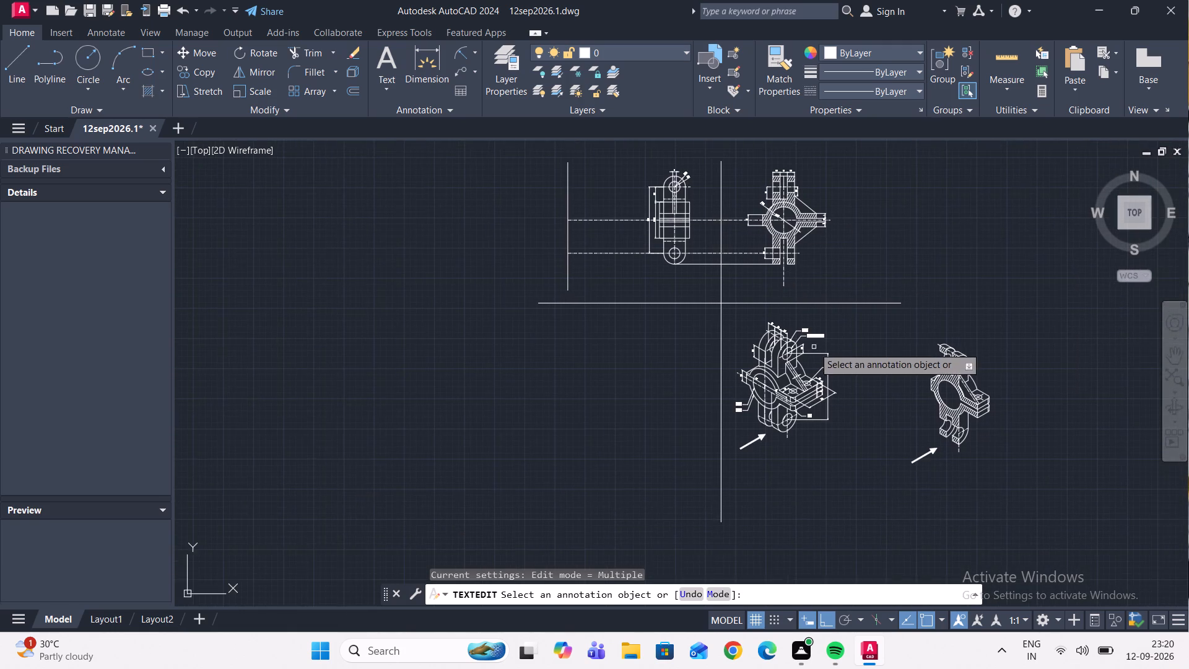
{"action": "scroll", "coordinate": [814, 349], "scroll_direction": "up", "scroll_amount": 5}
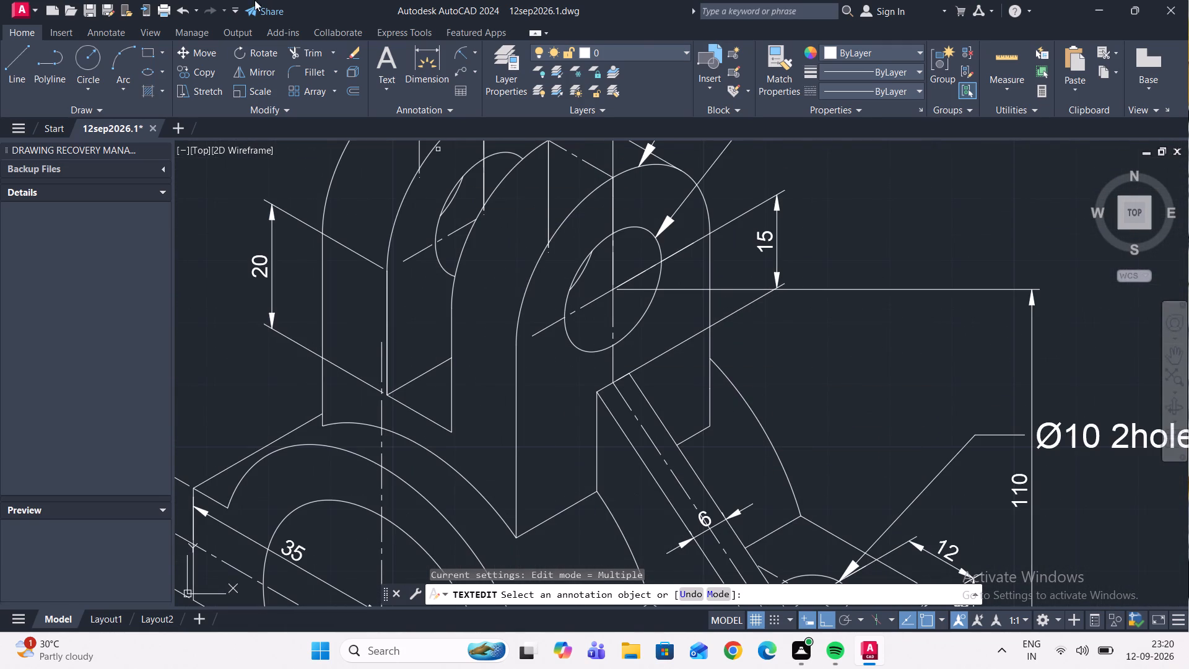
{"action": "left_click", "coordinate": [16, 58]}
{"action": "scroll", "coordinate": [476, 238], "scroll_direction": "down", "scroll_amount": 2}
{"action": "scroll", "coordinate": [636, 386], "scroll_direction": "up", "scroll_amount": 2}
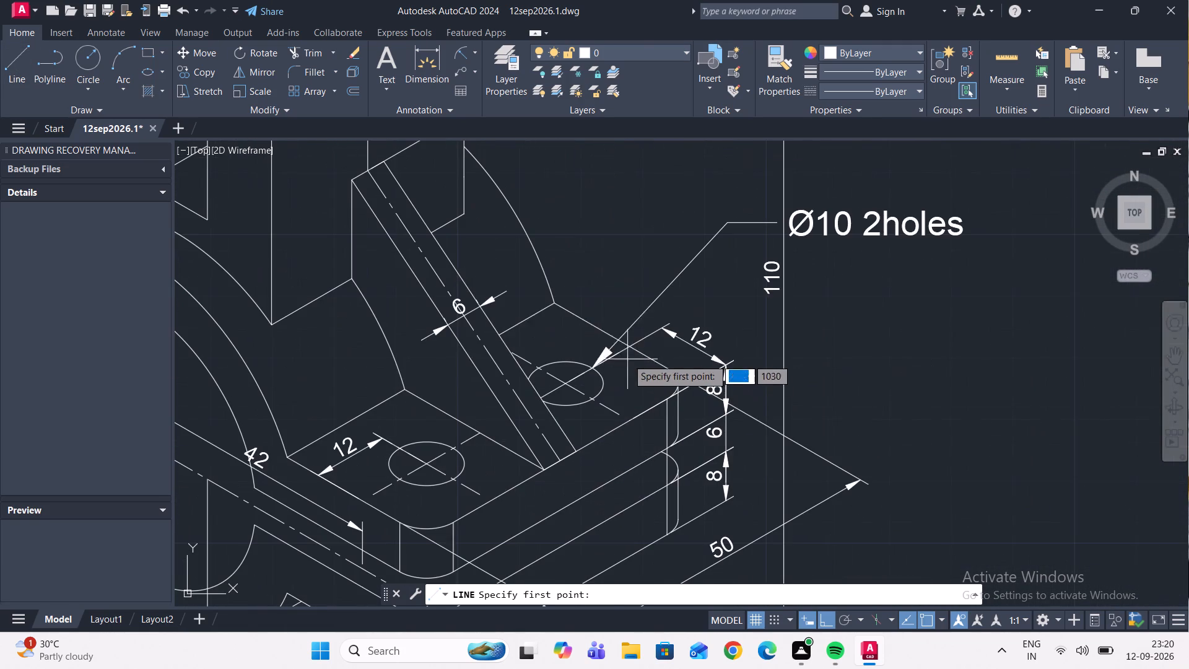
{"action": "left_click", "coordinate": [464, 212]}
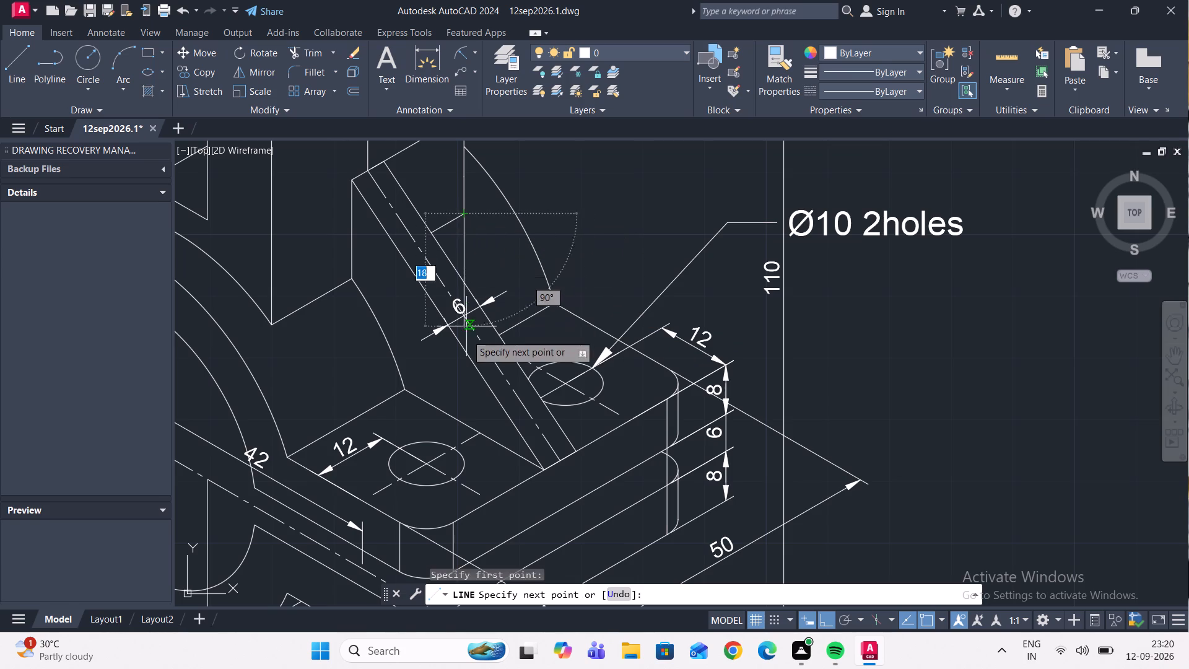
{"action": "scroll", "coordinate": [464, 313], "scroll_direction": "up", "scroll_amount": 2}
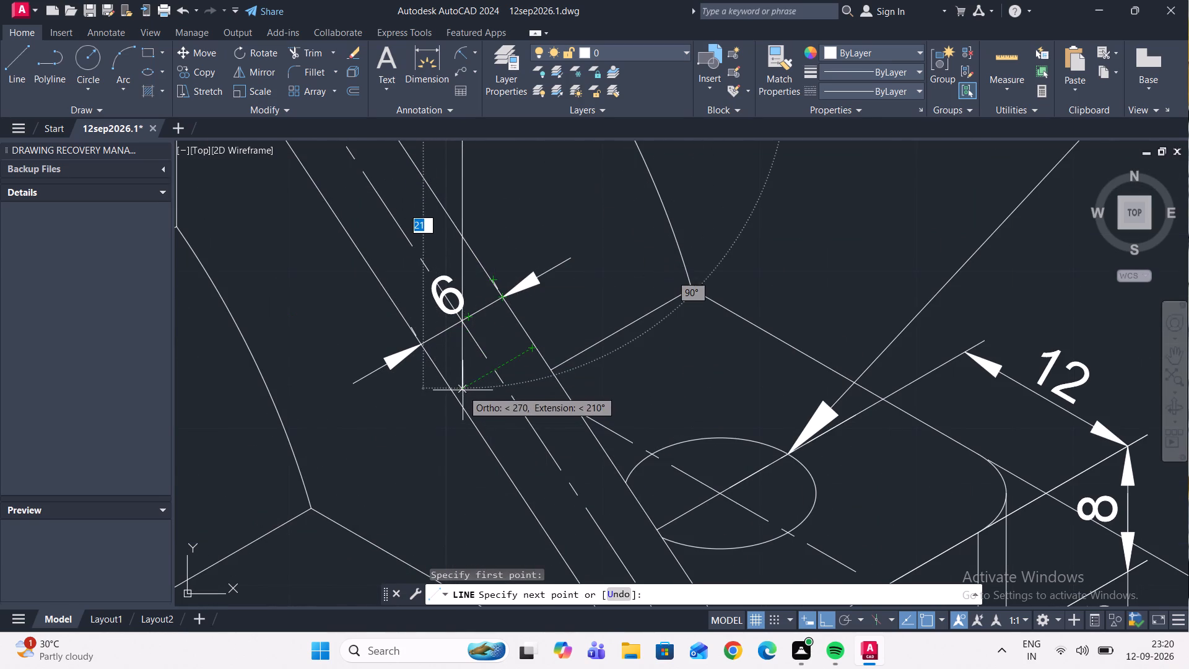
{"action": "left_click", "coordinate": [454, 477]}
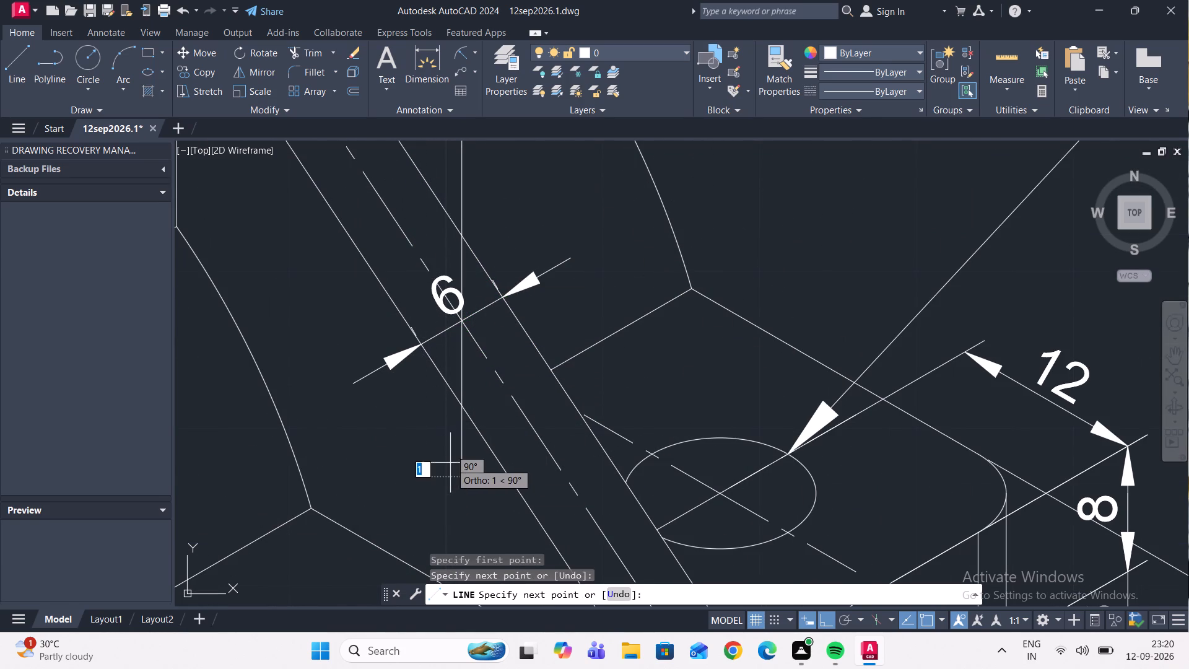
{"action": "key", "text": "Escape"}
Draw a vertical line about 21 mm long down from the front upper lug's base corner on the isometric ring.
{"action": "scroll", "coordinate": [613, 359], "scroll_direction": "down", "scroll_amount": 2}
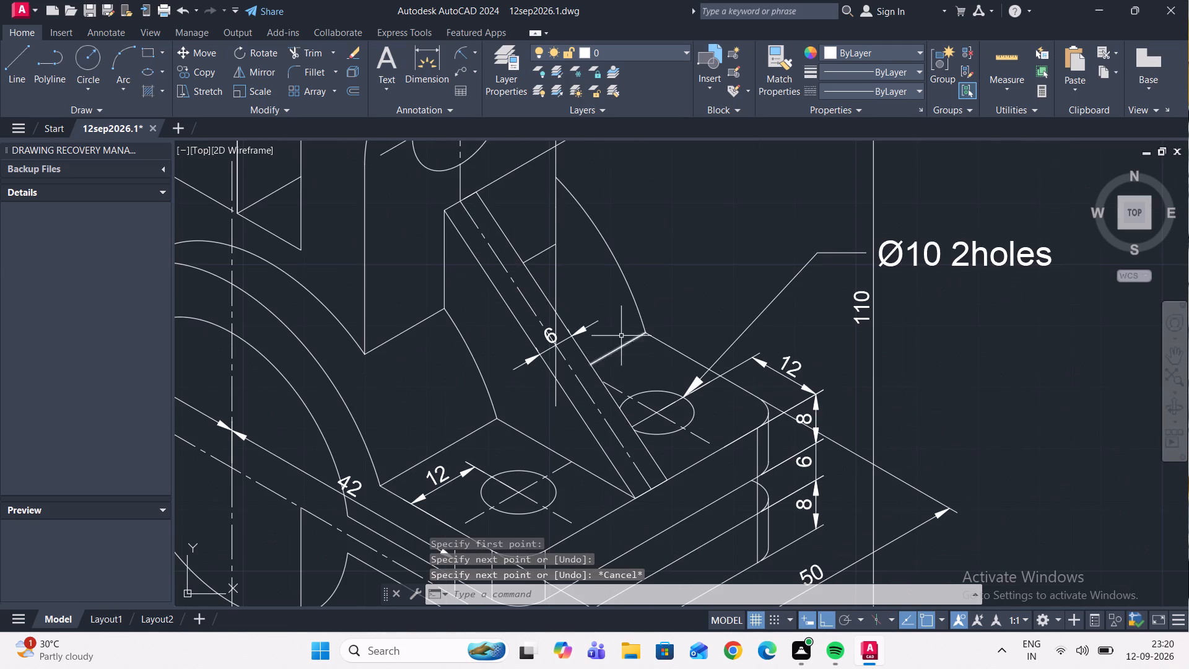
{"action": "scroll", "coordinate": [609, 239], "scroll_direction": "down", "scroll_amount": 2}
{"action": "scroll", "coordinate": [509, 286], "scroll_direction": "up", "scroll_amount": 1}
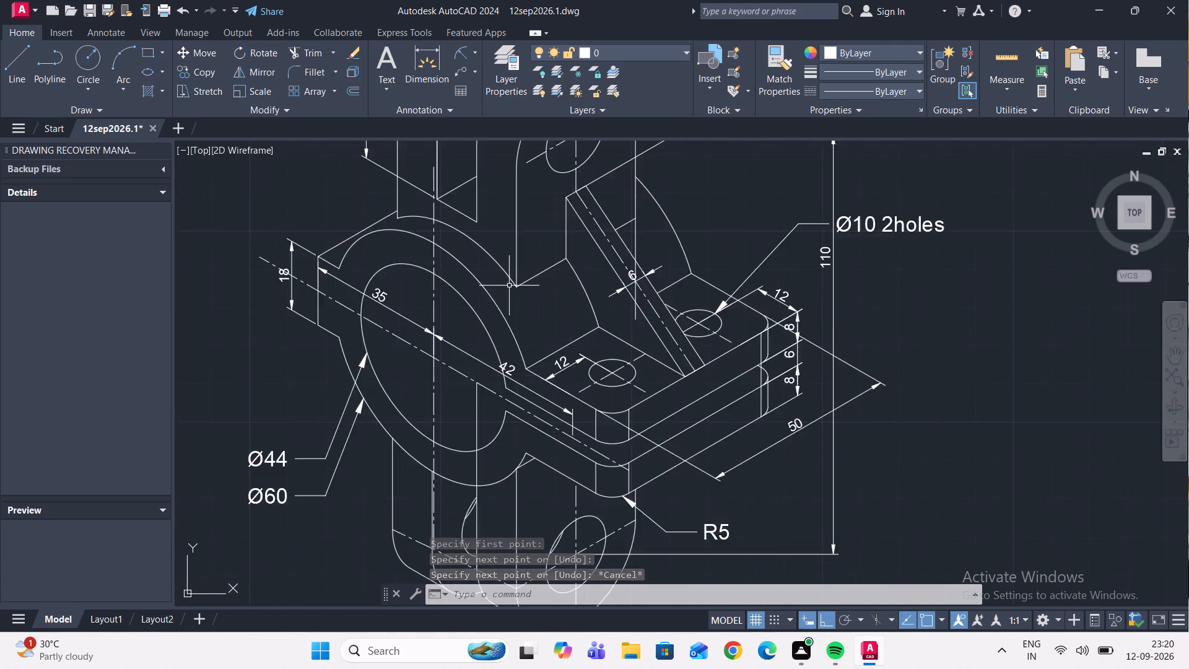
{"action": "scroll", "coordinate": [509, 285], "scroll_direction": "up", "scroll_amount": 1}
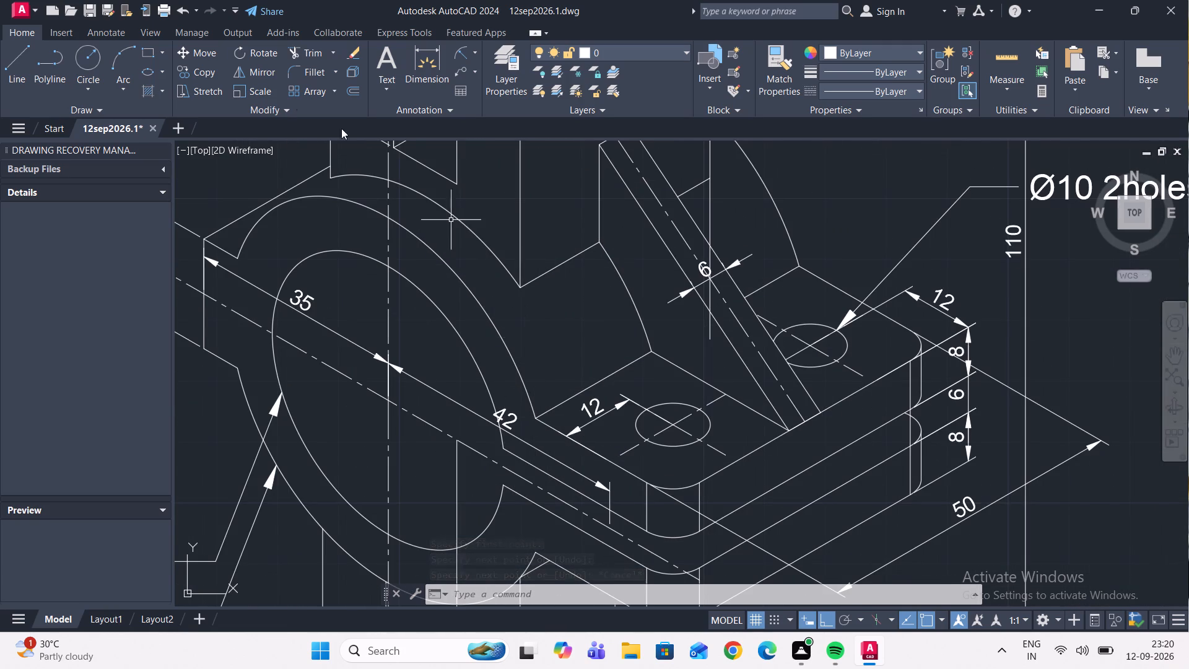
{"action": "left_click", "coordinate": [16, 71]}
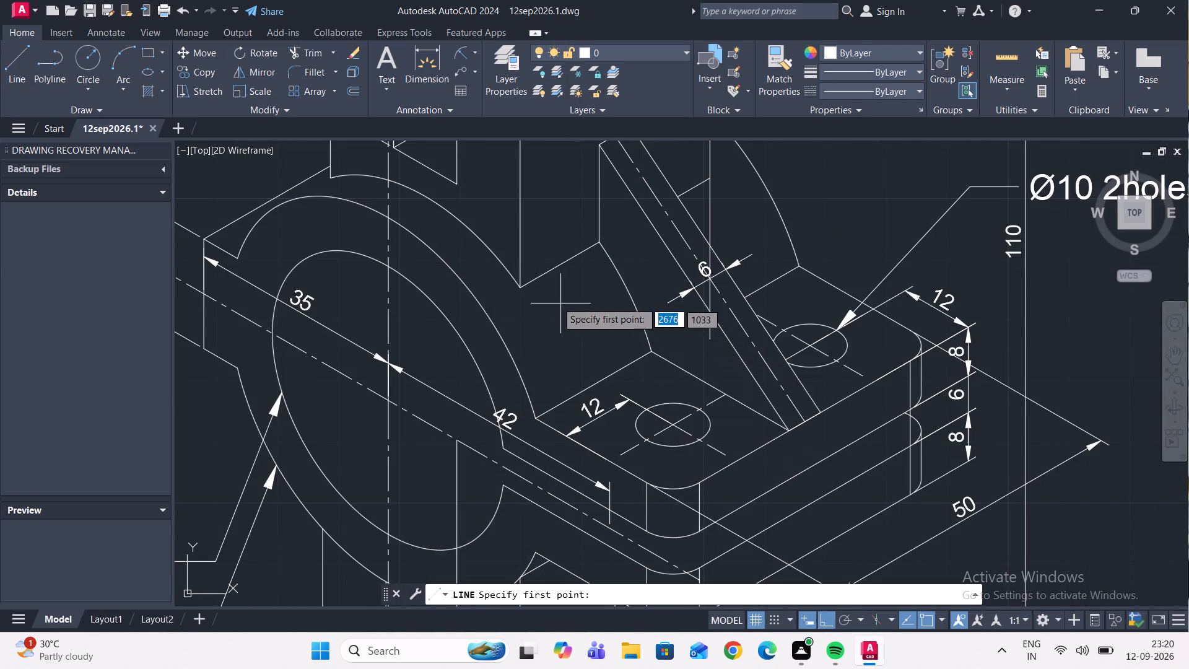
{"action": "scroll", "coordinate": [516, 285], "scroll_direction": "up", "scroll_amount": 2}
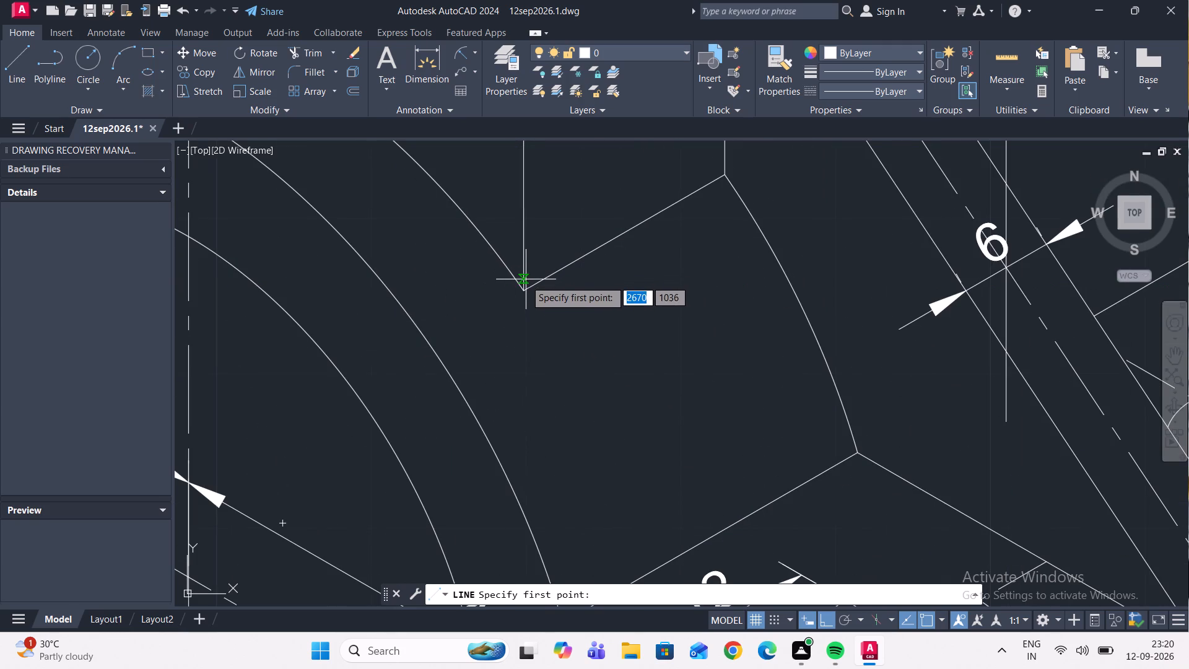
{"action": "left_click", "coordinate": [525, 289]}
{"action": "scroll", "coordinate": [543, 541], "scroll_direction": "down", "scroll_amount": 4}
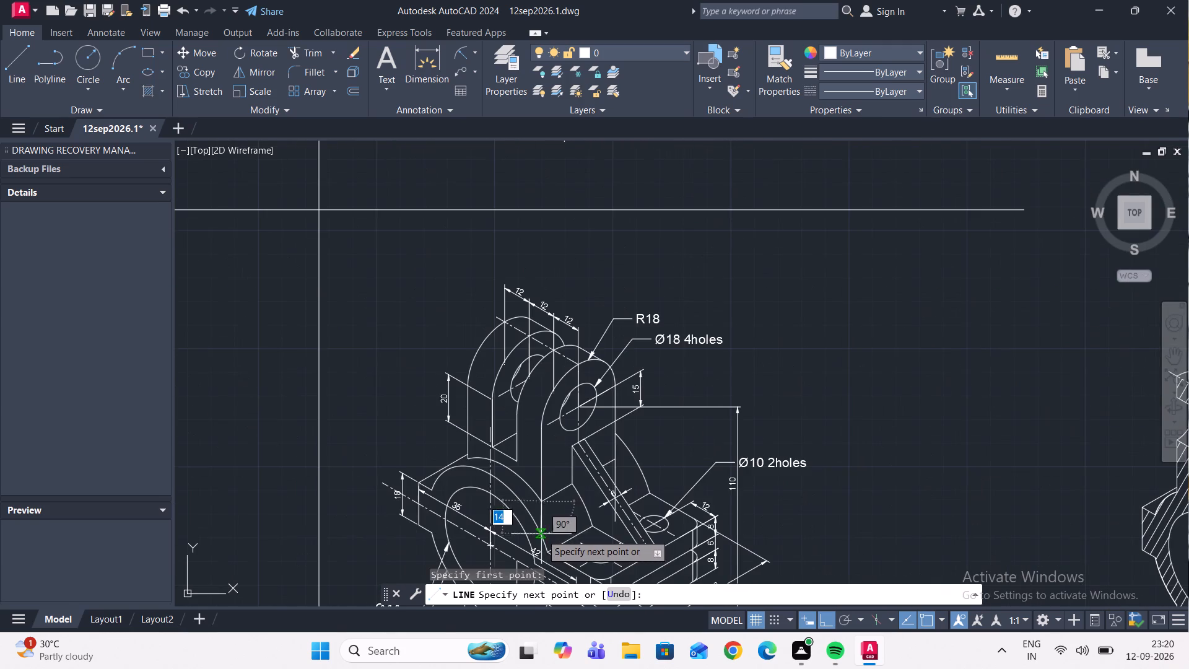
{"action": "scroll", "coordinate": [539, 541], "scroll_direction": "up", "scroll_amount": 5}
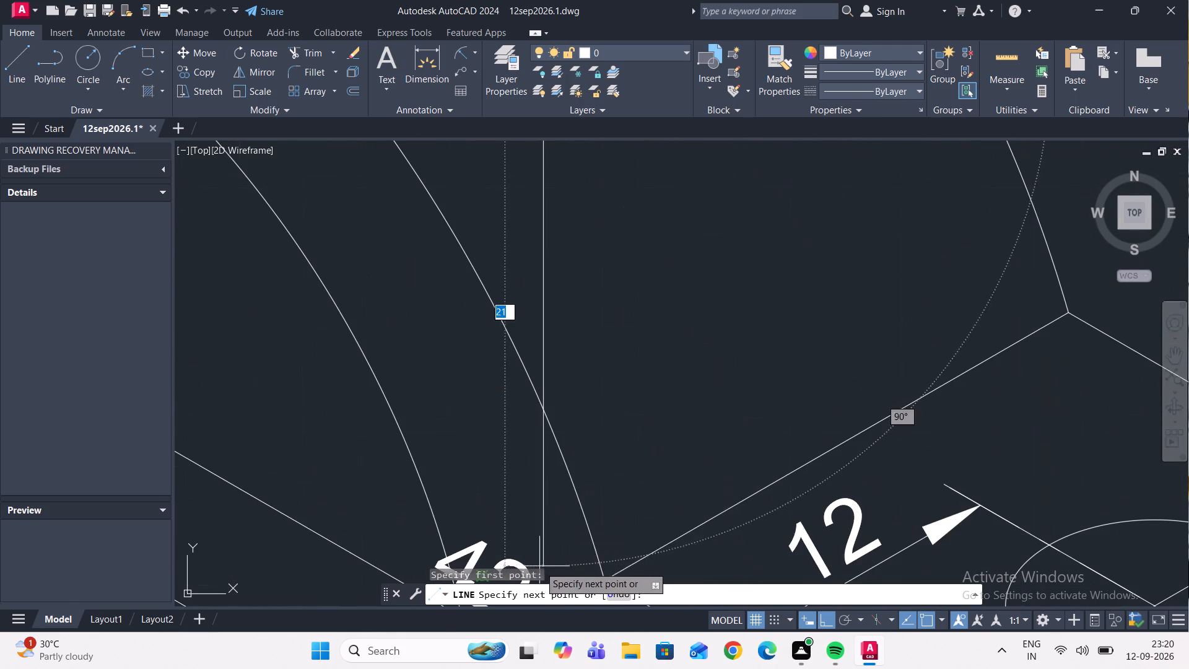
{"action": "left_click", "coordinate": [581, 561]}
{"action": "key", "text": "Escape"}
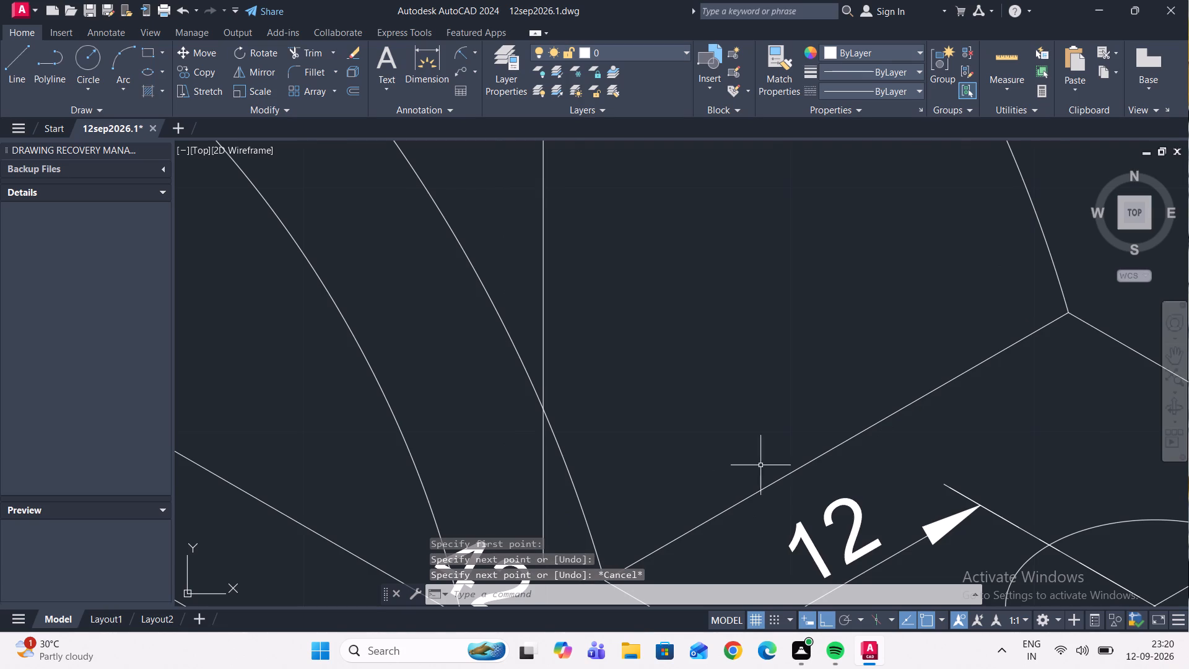
Draw an 8 mm horizontal line from the corner where the isometric ring's outer arc meets the flange plate's top face.
{"action": "scroll", "coordinate": [759, 461], "scroll_direction": "down", "scroll_amount": 2}
{"action": "left_click", "coordinate": [24, 54]}
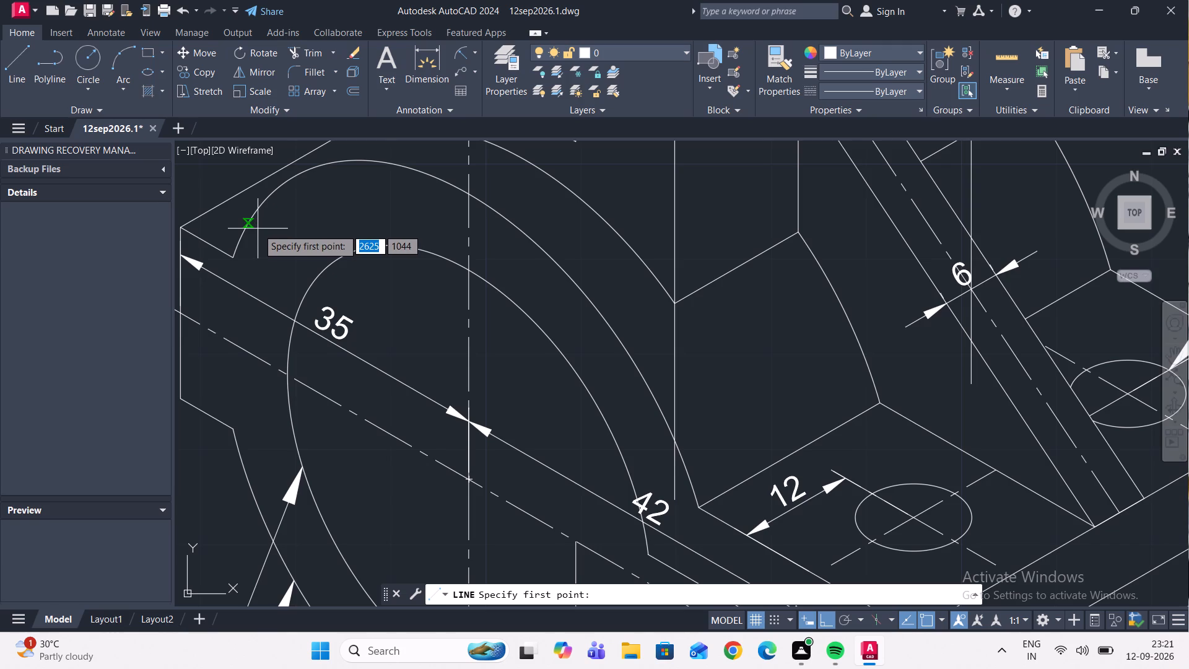
{"action": "left_click", "coordinate": [4, 75]}
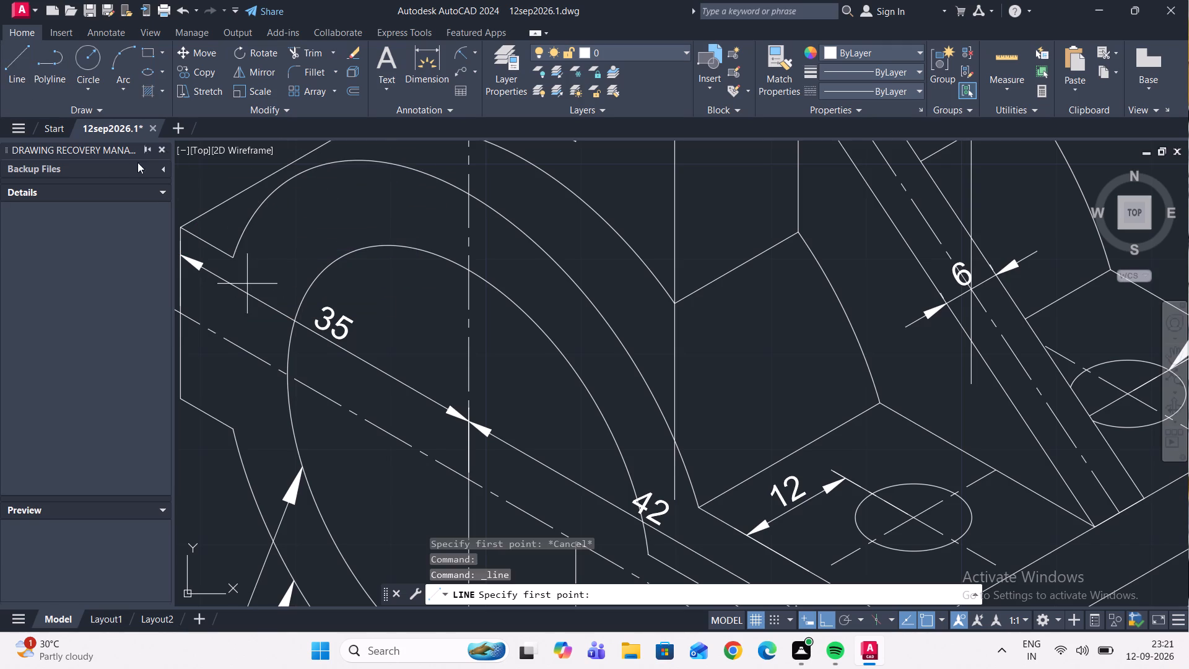
{"action": "left_click", "coordinate": [702, 509]}
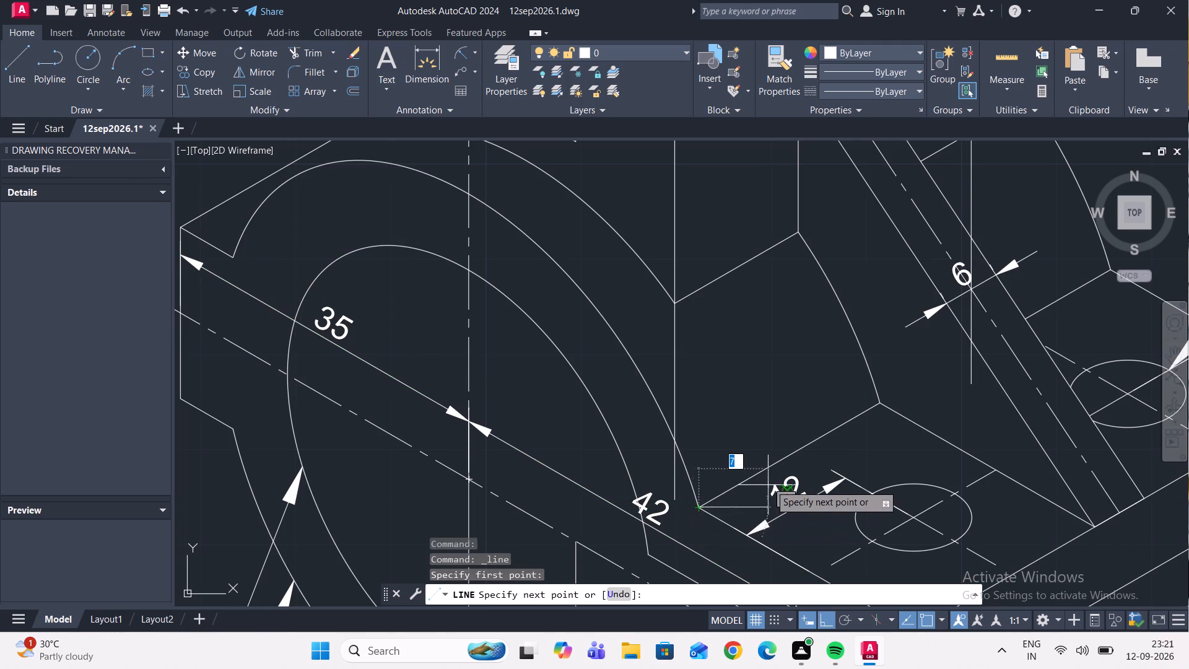
{"action": "key", "text": "8"}
{"action": "key", "text": "Return"}
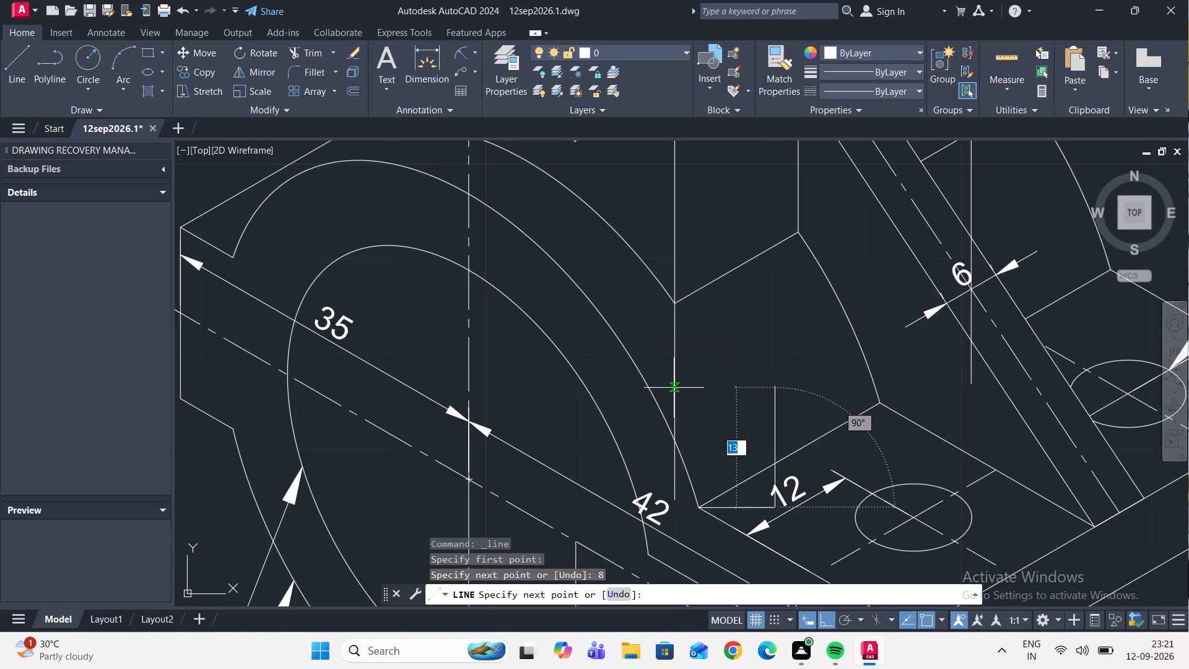
{"action": "key", "text": "Escape"}
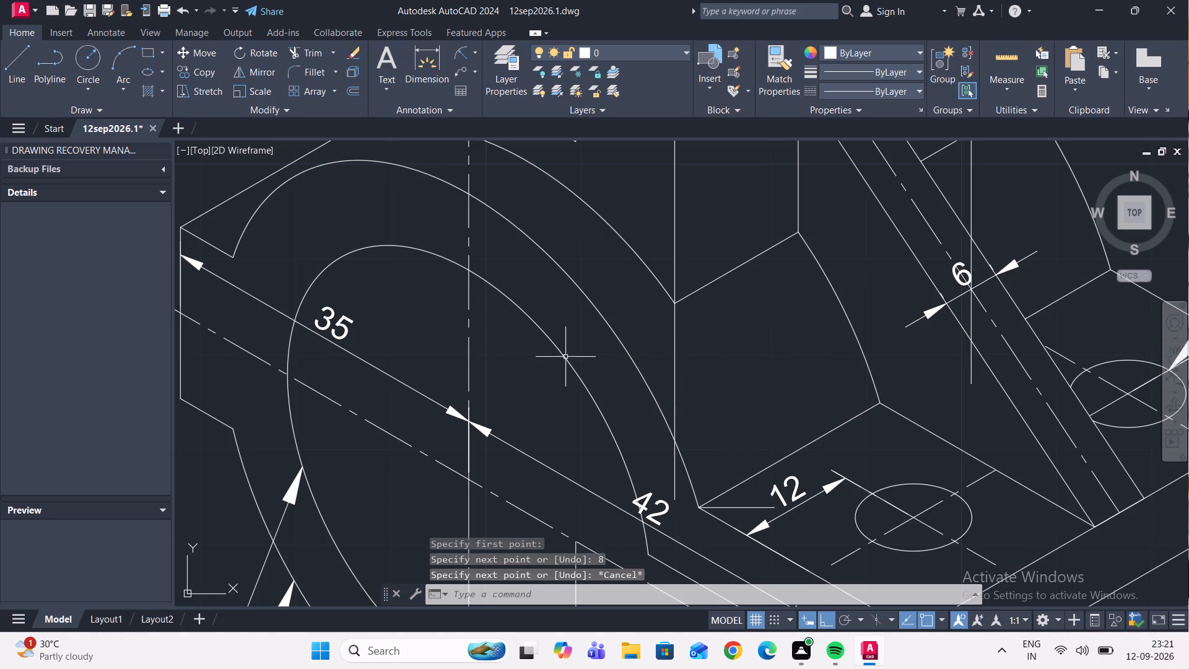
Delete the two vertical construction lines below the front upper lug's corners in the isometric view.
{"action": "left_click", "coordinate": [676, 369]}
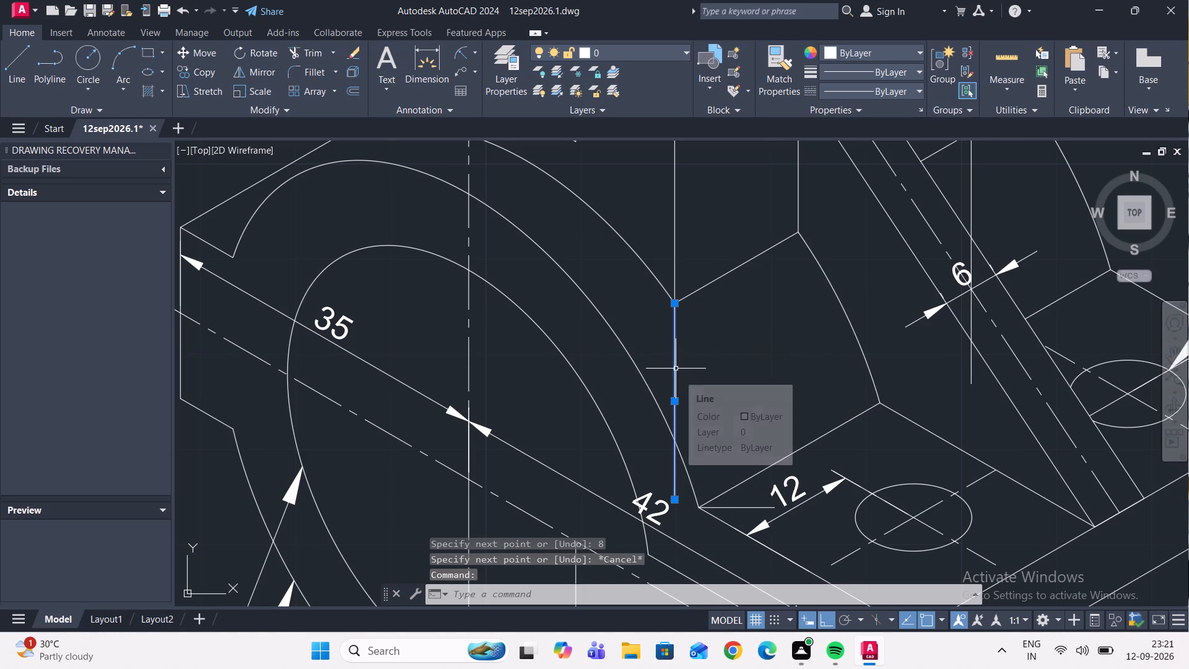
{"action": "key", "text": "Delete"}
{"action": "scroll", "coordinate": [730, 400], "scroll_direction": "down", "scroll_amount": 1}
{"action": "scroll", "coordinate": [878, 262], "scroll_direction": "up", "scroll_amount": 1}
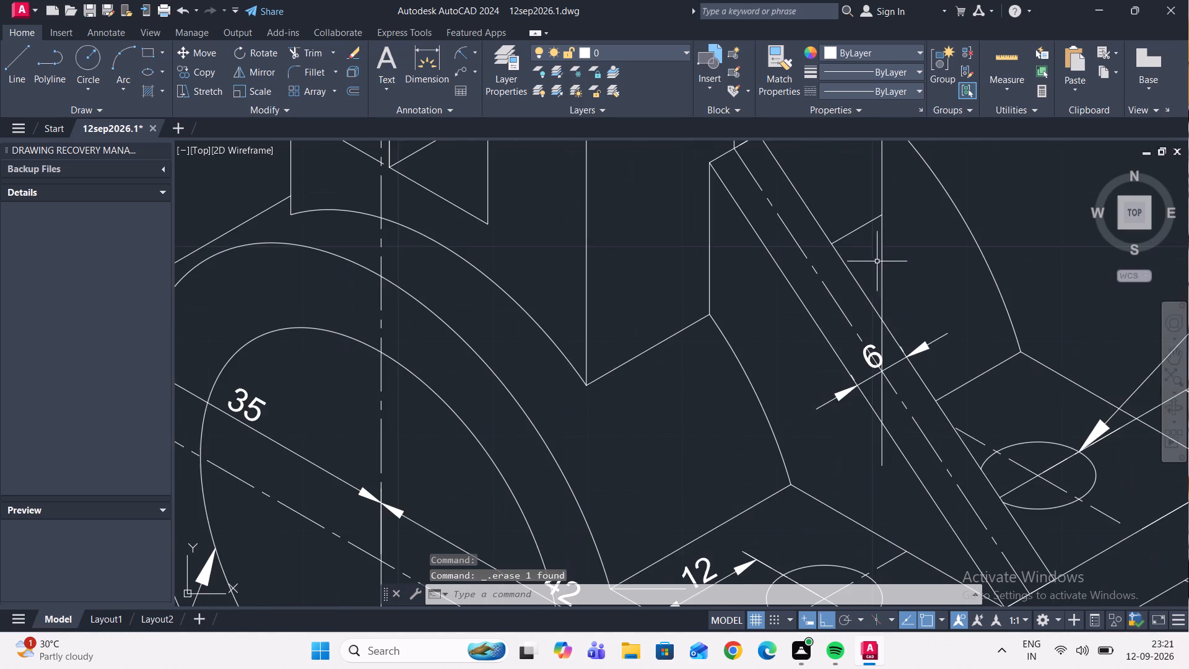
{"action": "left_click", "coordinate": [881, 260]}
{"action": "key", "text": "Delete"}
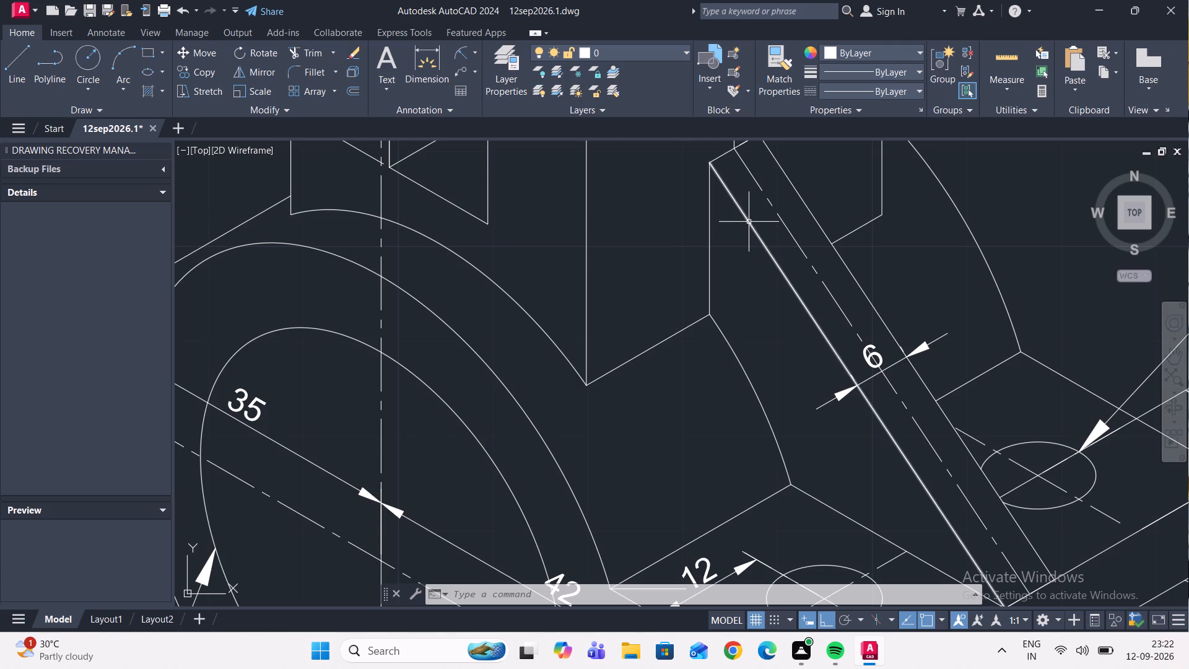
Switch the isometric drafting mode to isoplane Left with ISODRAFT.
{"action": "scroll", "coordinate": [521, 98], "scroll_direction": "down", "scroll_amount": 5}
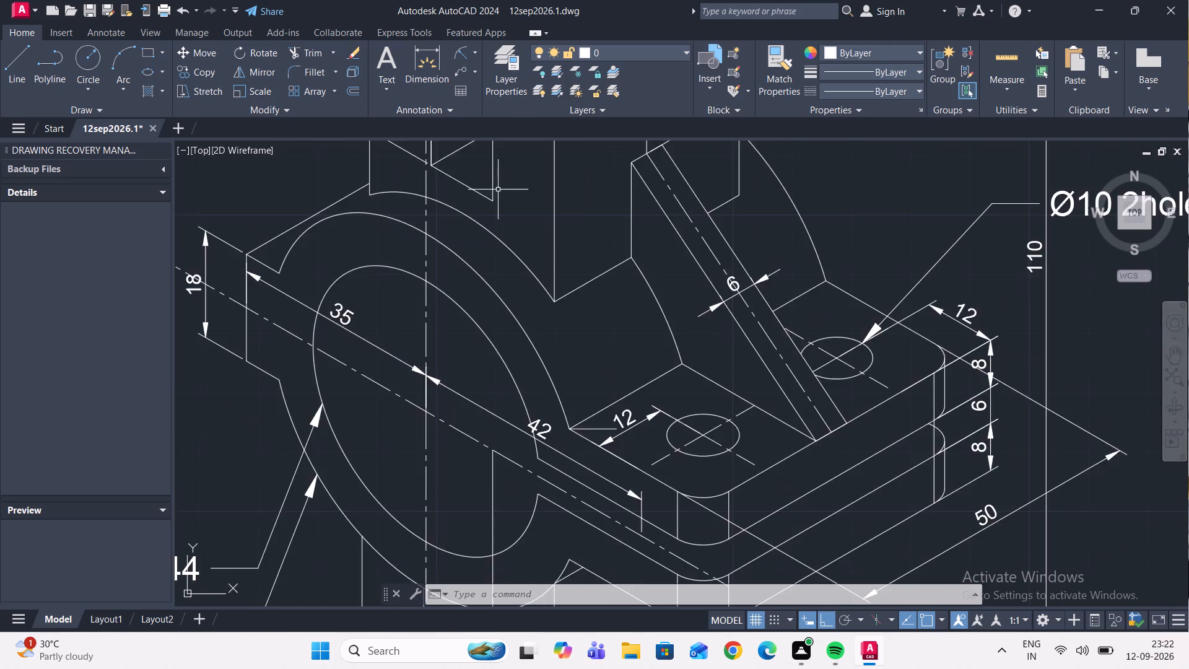
{"action": "scroll", "coordinate": [554, 219], "scroll_direction": "down", "scroll_amount": 4}
{"action": "scroll", "coordinate": [624, 237], "scroll_direction": "up", "scroll_amount": 1}
{"action": "scroll", "coordinate": [660, 311], "scroll_direction": "down", "scroll_amount": 4}
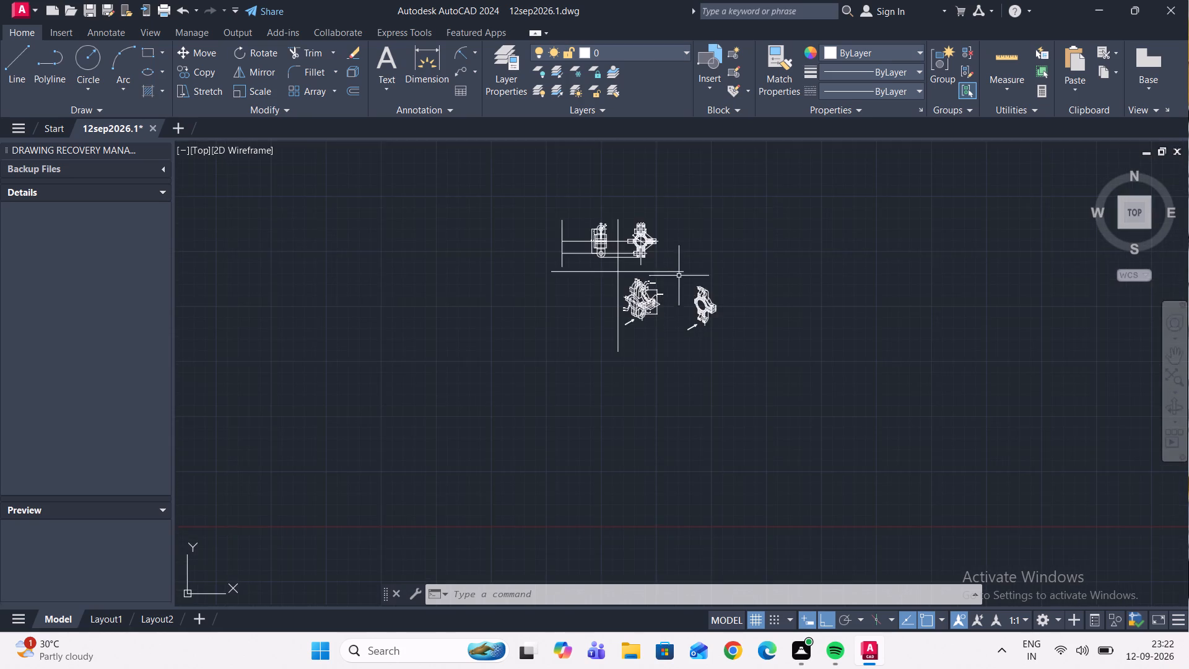
{"action": "scroll", "coordinate": [661, 300], "scroll_direction": "up", "scroll_amount": 3}
{"action": "scroll", "coordinate": [679, 274], "scroll_direction": "down", "scroll_amount": 3}
{"action": "scroll", "coordinate": [637, 245], "scroll_direction": "up", "scroll_amount": 1}
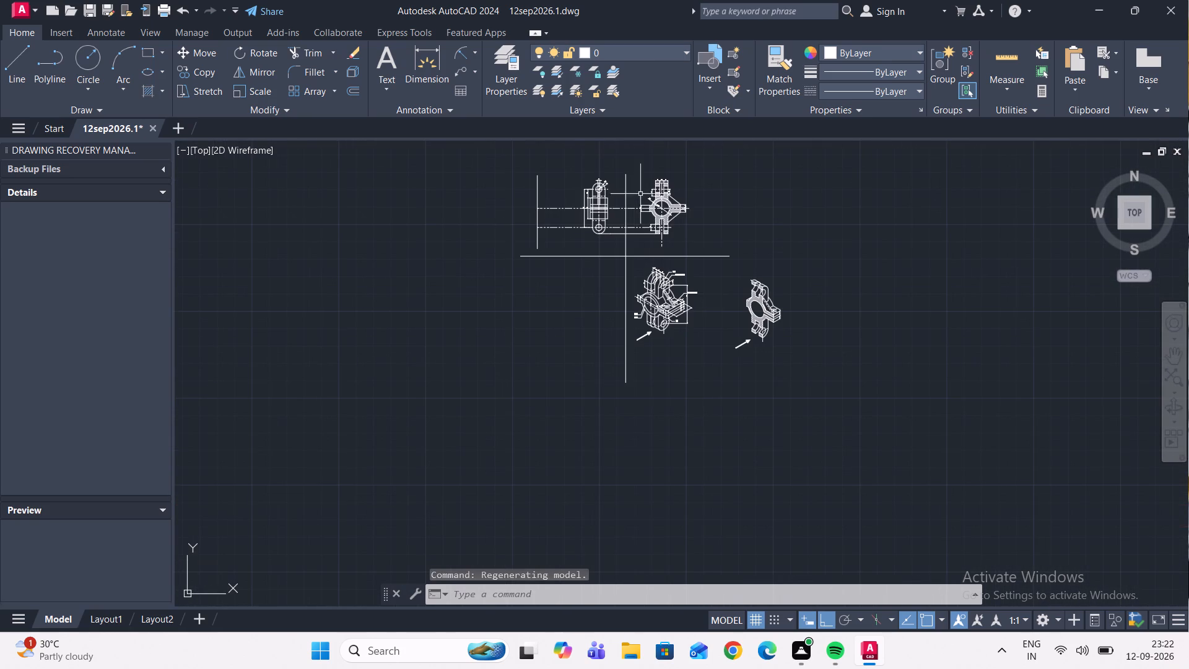
{"action": "scroll", "coordinate": [650, 267], "scroll_direction": "up", "scroll_amount": 3}
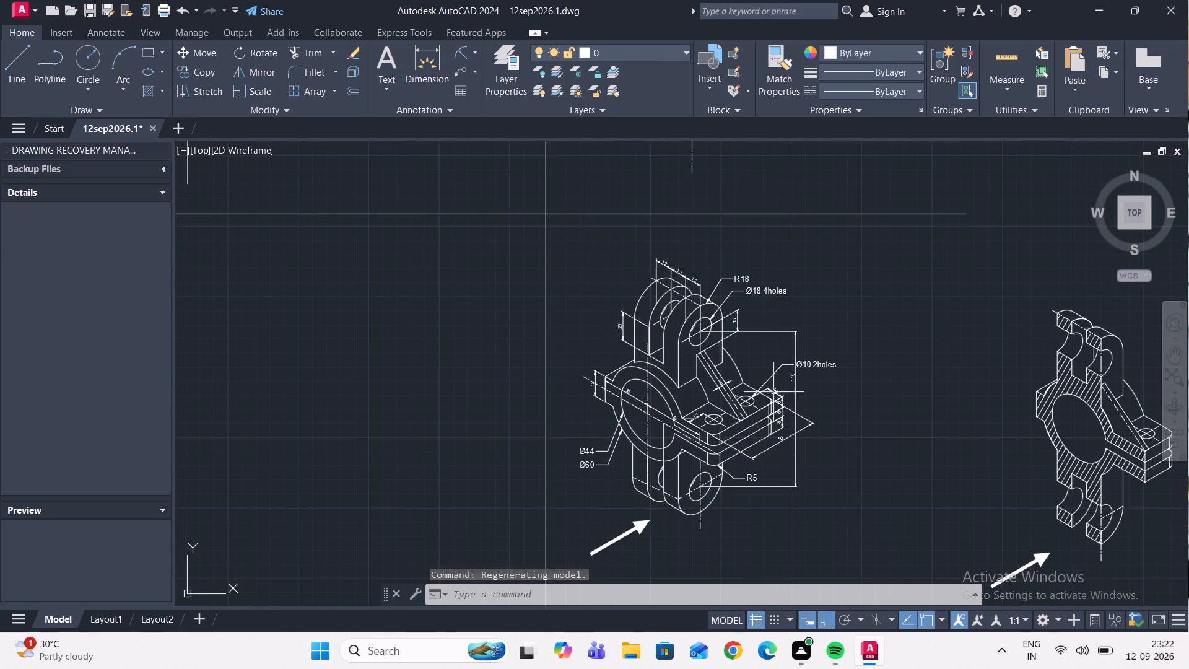
{"action": "type", "text": "isodr"}
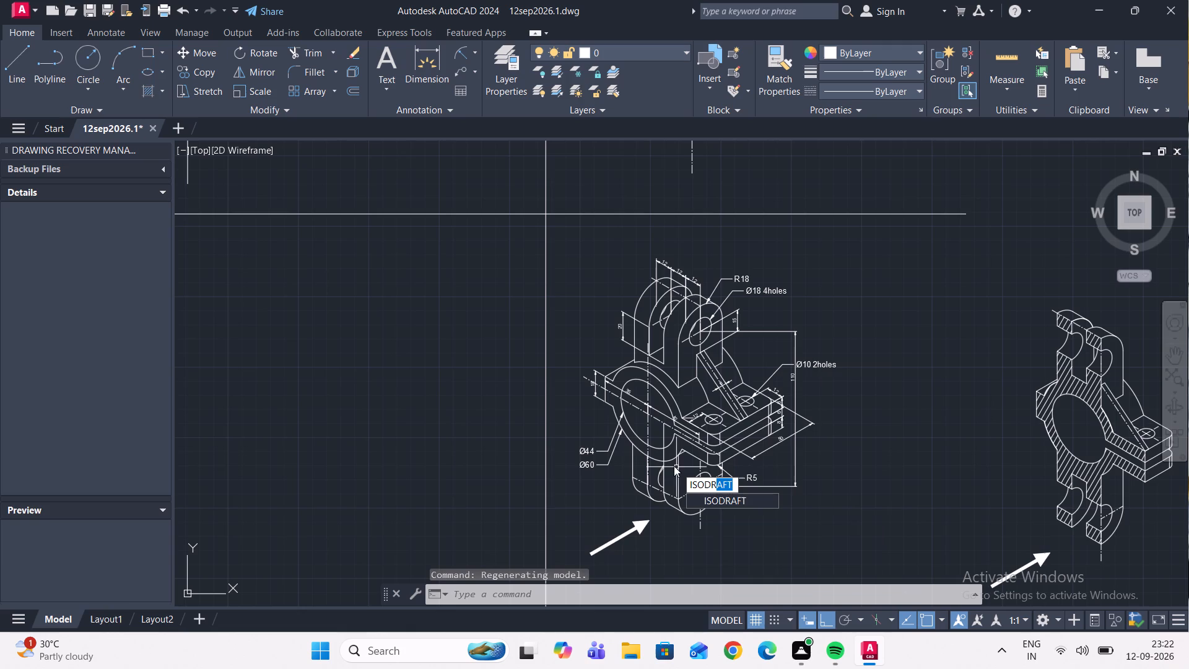
{"action": "left_click", "coordinate": [728, 499]}
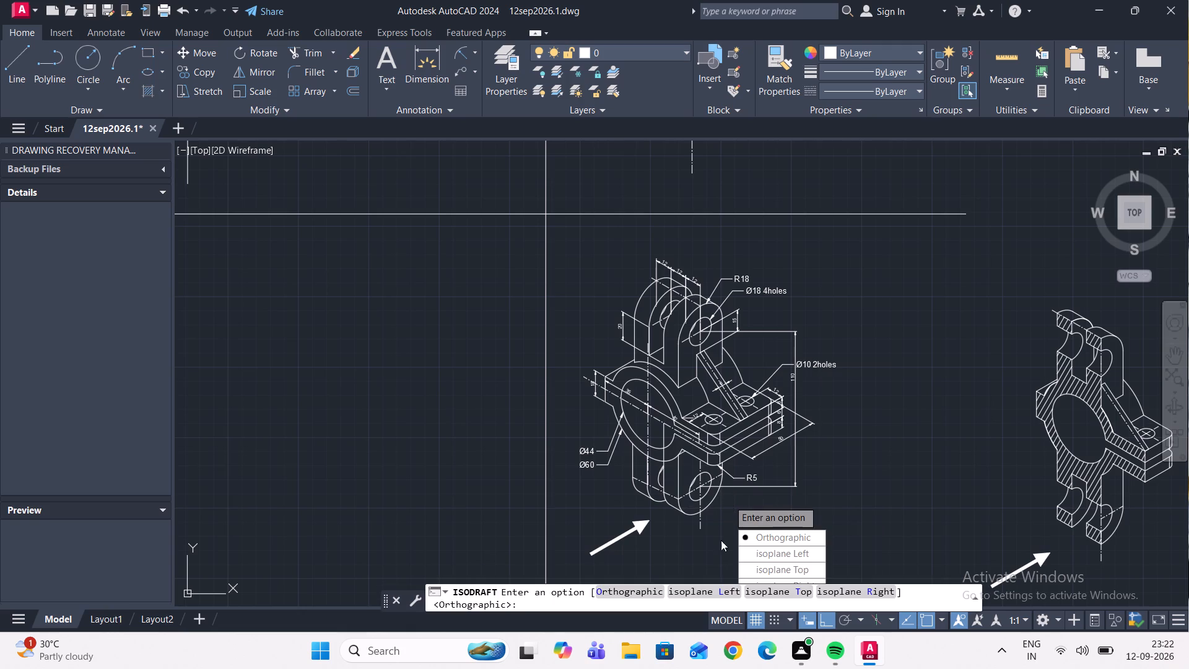
{"action": "left_click_drag", "start_coordinate": [786, 560], "coordinate": [728, 500]}
Examine the isometric view around the ring, the rib and the flange plate's corner near the 42 and 12 dimensions.
{"action": "scroll", "coordinate": [751, 409], "scroll_direction": "down", "scroll_amount": 3}
{"action": "scroll", "coordinate": [760, 418], "scroll_direction": "up", "scroll_amount": 2}
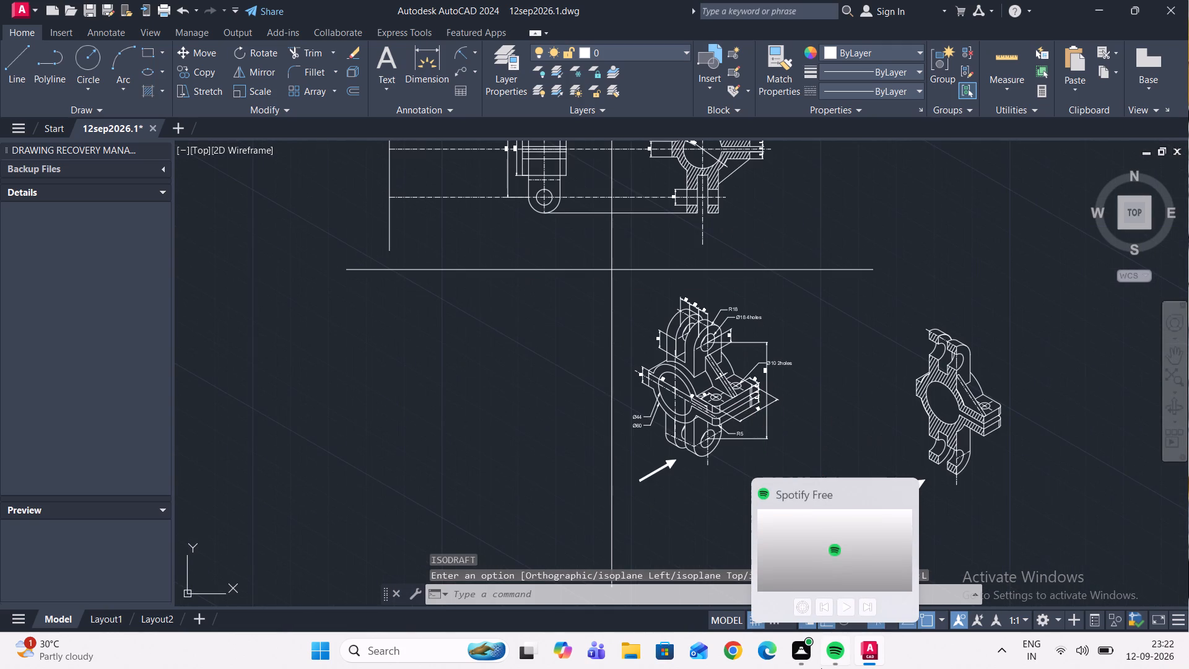
{"action": "scroll", "coordinate": [30, 356], "scroll_direction": "down", "scroll_amount": 2}
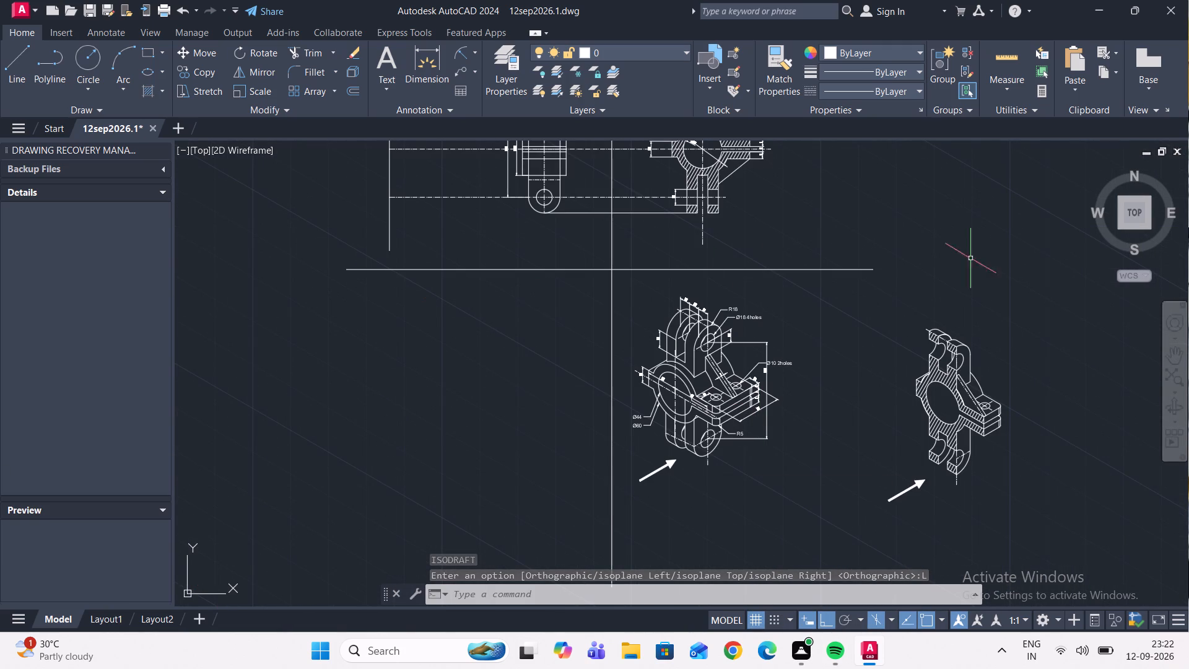
{"action": "scroll", "coordinate": [739, 388], "scroll_direction": "up", "scroll_amount": 3}
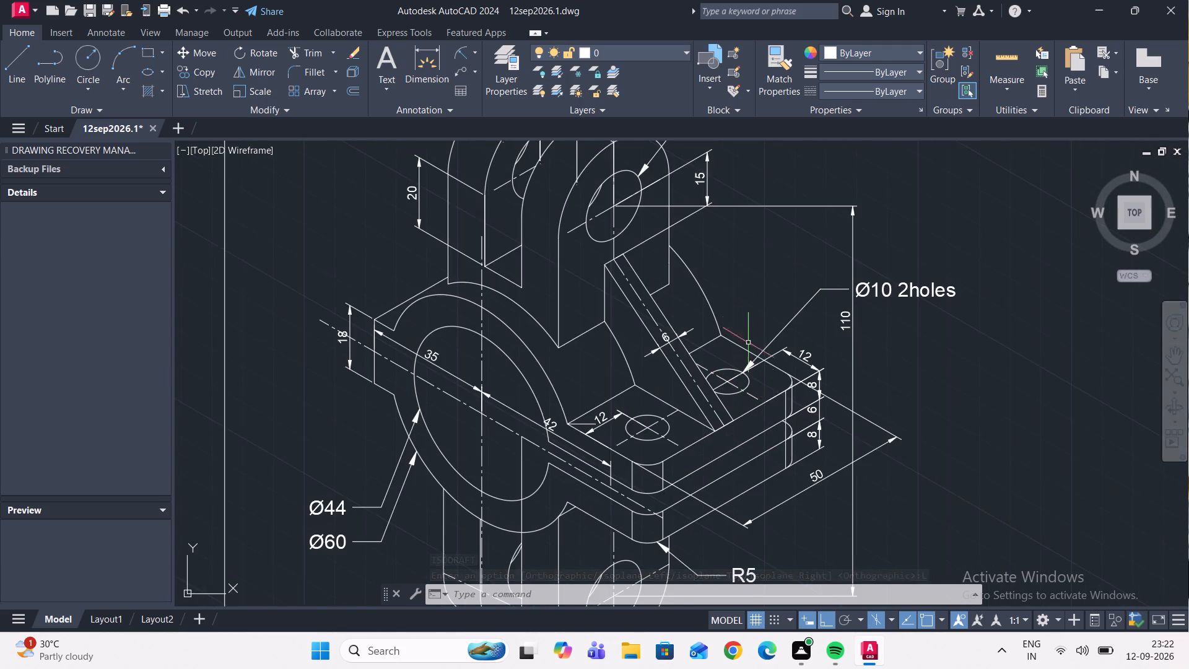
{"action": "scroll", "coordinate": [749, 314], "scroll_direction": "down", "scroll_amount": 3}
{"action": "scroll", "coordinate": [706, 317], "scroll_direction": "up", "scroll_amount": 3}
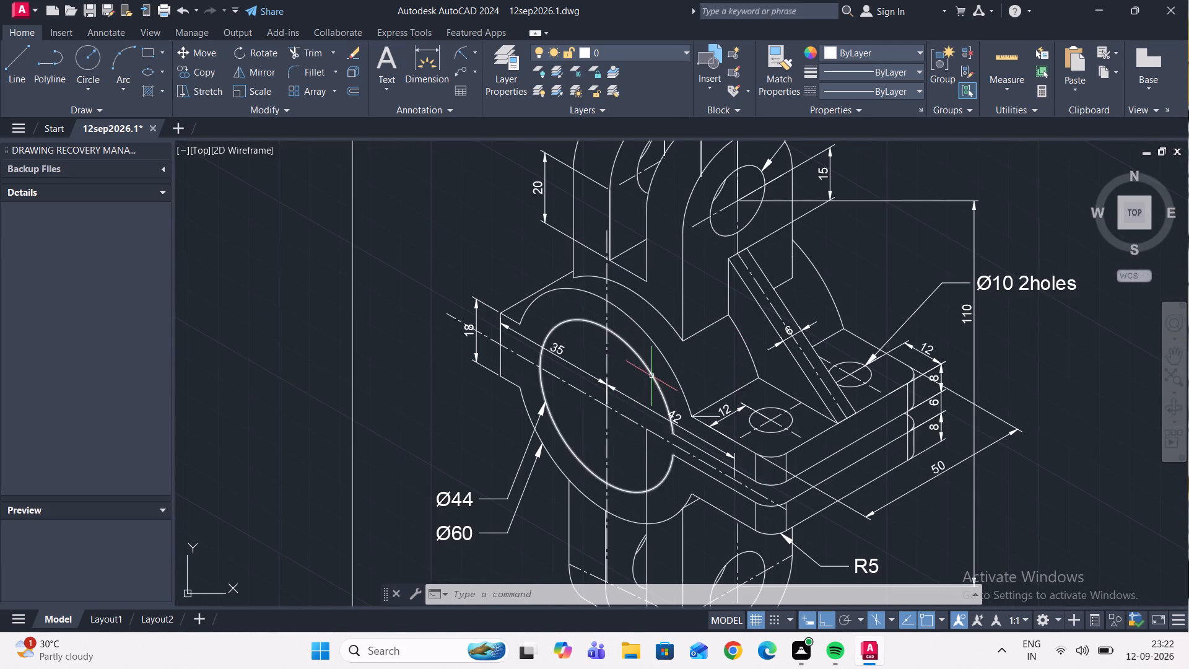
{"action": "scroll", "coordinate": [653, 365], "scroll_direction": "up", "scroll_amount": 1}
{"action": "scroll", "coordinate": [738, 447], "scroll_direction": "up", "scroll_amount": 1}
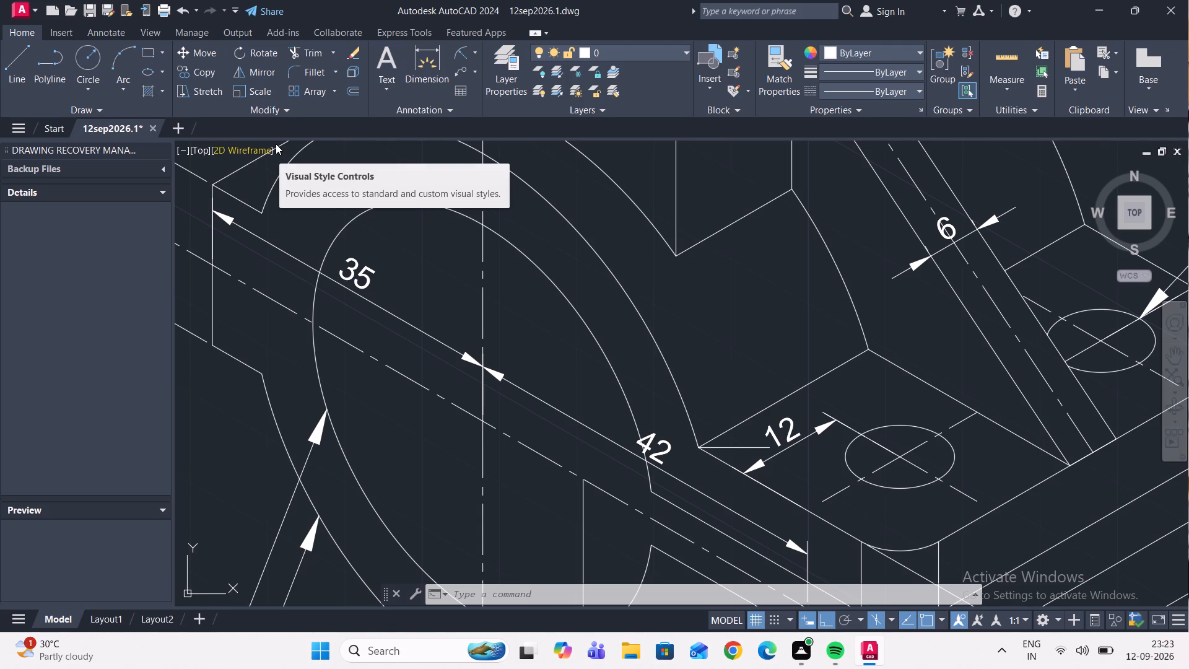
{"action": "scroll", "coordinate": [518, 322], "scroll_direction": "down", "scroll_amount": 1}
{"action": "scroll", "coordinate": [647, 385], "scroll_direction": "up", "scroll_amount": 2}
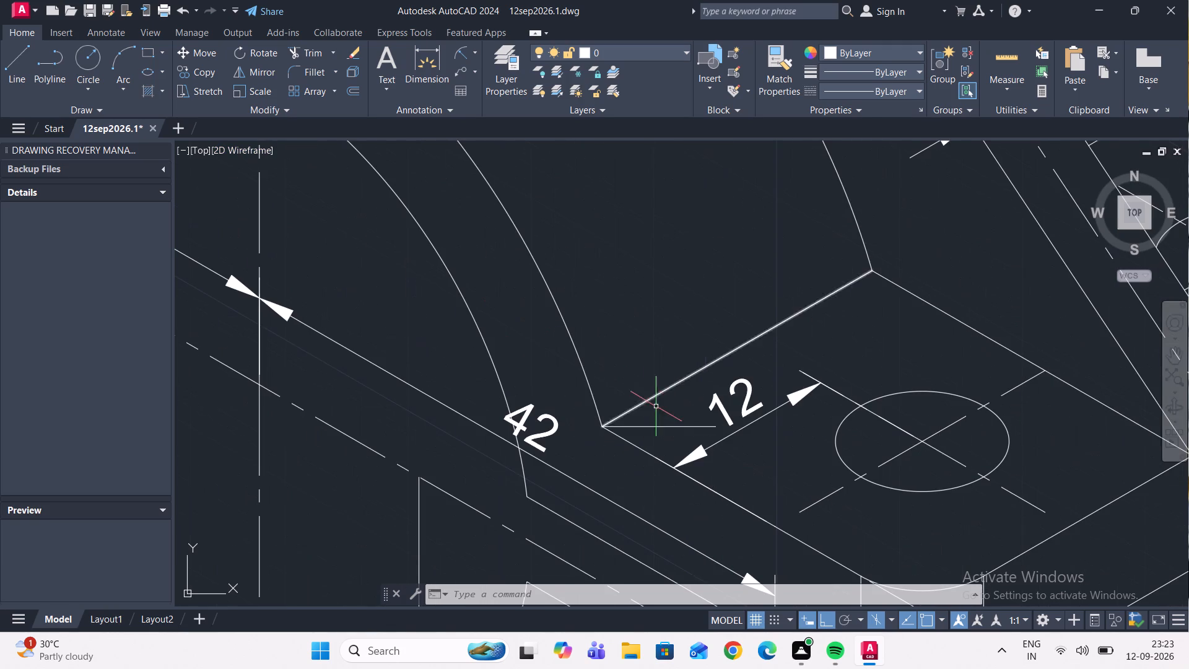
Delete the 8 mm horizontal line at the corner where the isometric ring's outer arc meets the flange plate.
{"action": "left_click", "coordinate": [664, 426]}
{"action": "key", "text": "Delete"}
Draw an 8 mm line along the flange plate's edge from the ring-arc corner, continuing at 150° just past the ring's outer arc.
{"action": "scroll", "coordinate": [677, 374], "scroll_direction": "down", "scroll_amount": 2}
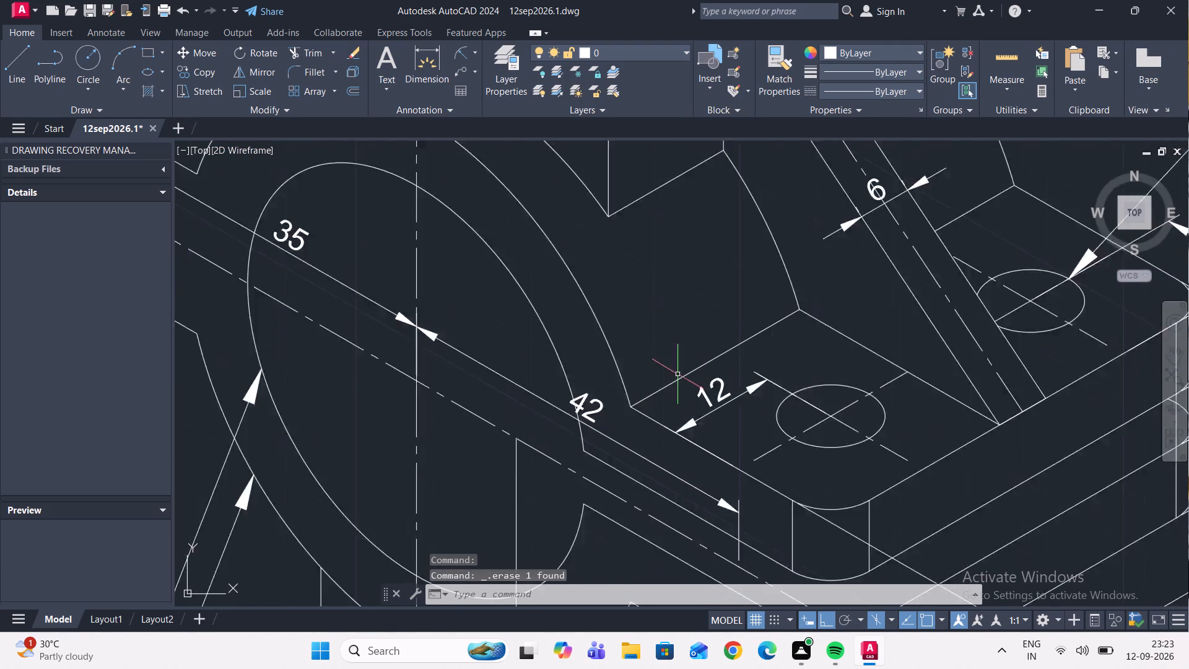
{"action": "scroll", "coordinate": [677, 374], "scroll_direction": "down", "scroll_amount": 2}
{"action": "scroll", "coordinate": [721, 315], "scroll_direction": "up", "scroll_amount": 3}
{"action": "scroll", "coordinate": [713, 401], "scroll_direction": "down", "scroll_amount": 2}
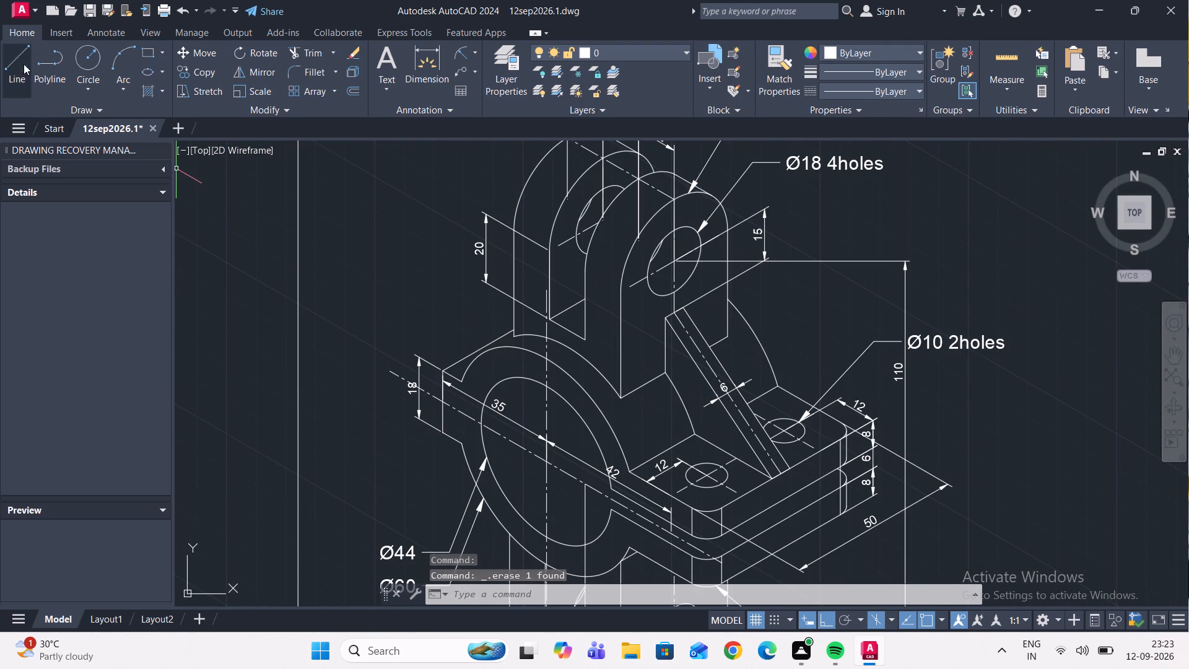
{"action": "left_click", "coordinate": [19, 66]}
{"action": "scroll", "coordinate": [613, 462], "scroll_direction": "up", "scroll_amount": 3}
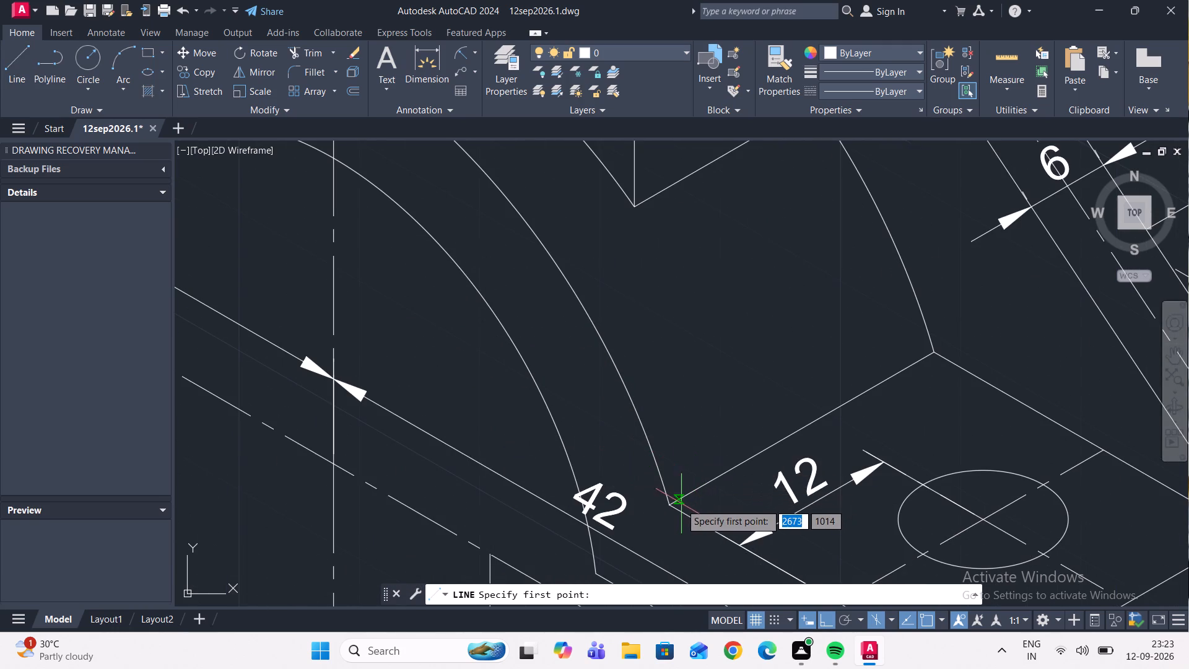
{"action": "left_click", "coordinate": [672, 507]}
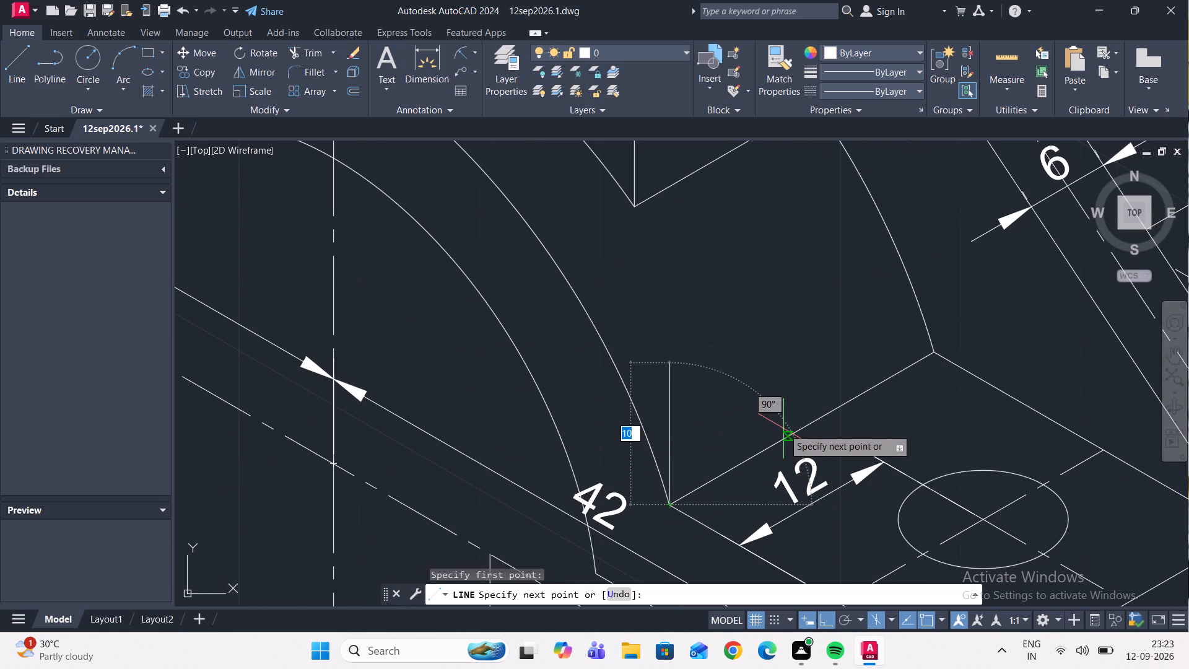
{"action": "key", "text": "F5"}
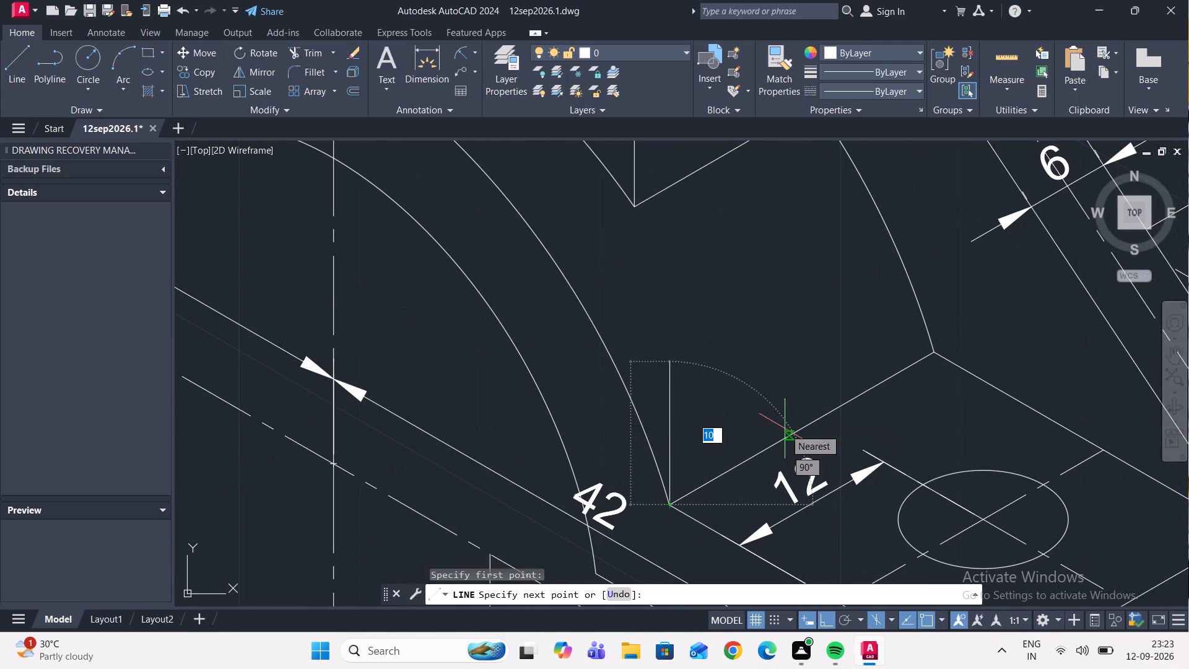
{"action": "key", "text": "8"}
{"action": "key", "text": "Return"}
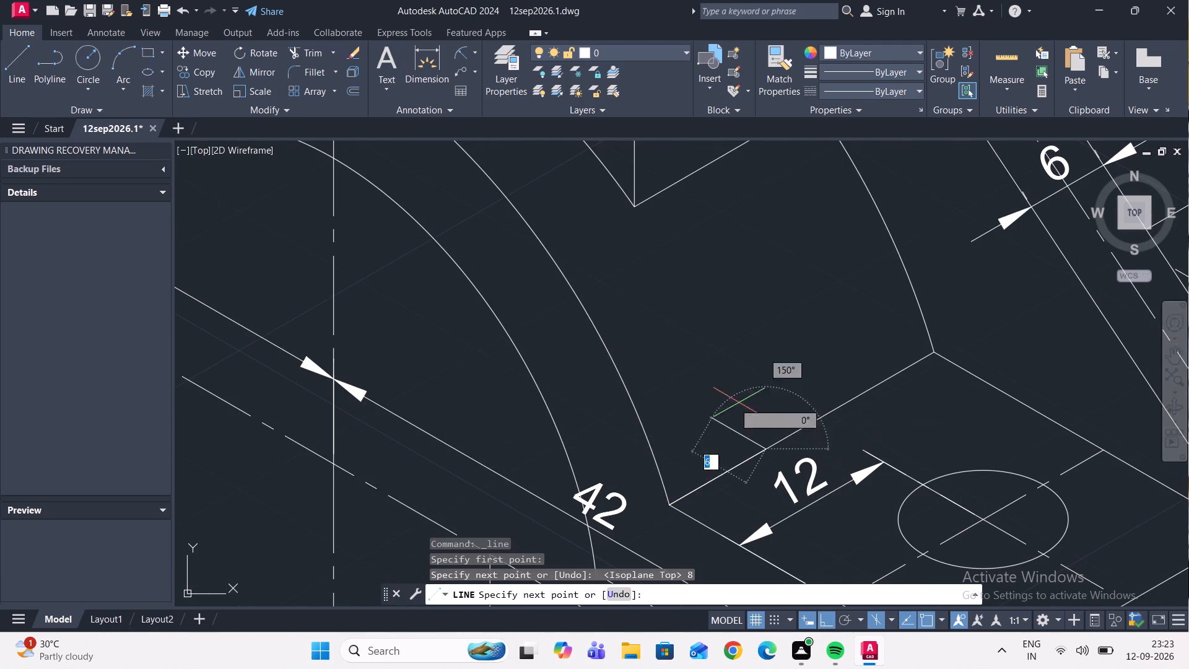
{"action": "scroll", "coordinate": [673, 388], "scroll_direction": "up", "scroll_amount": 2}
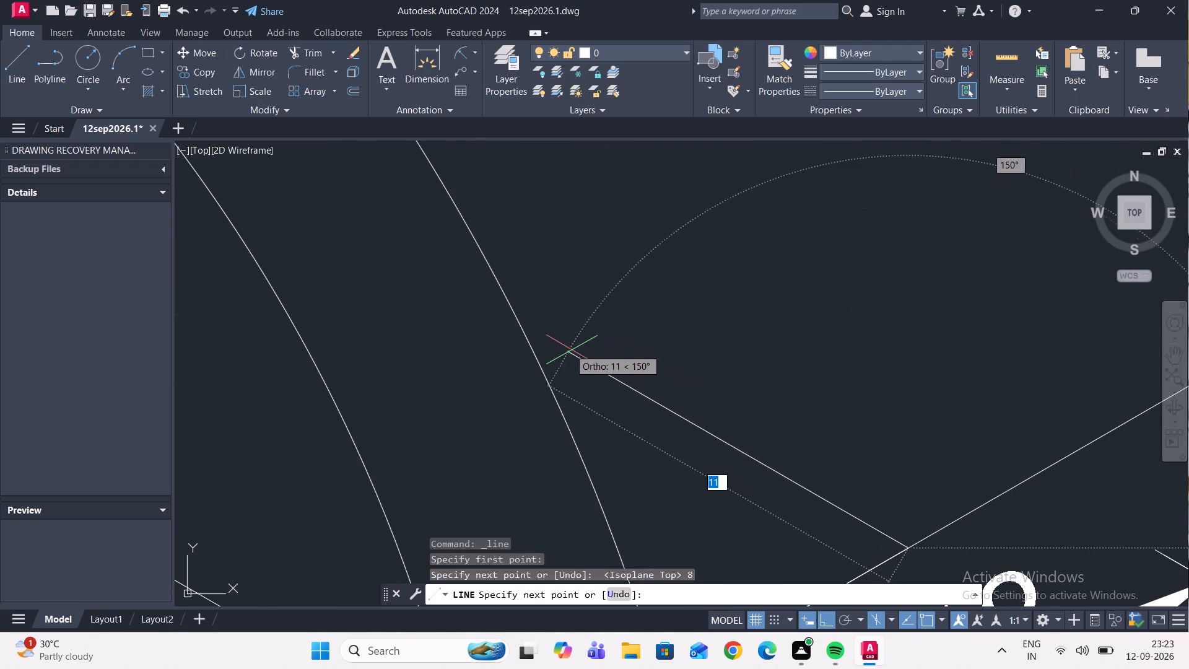
{"action": "left_click", "coordinate": [487, 333]}
{"action": "key", "text": "Escape"}
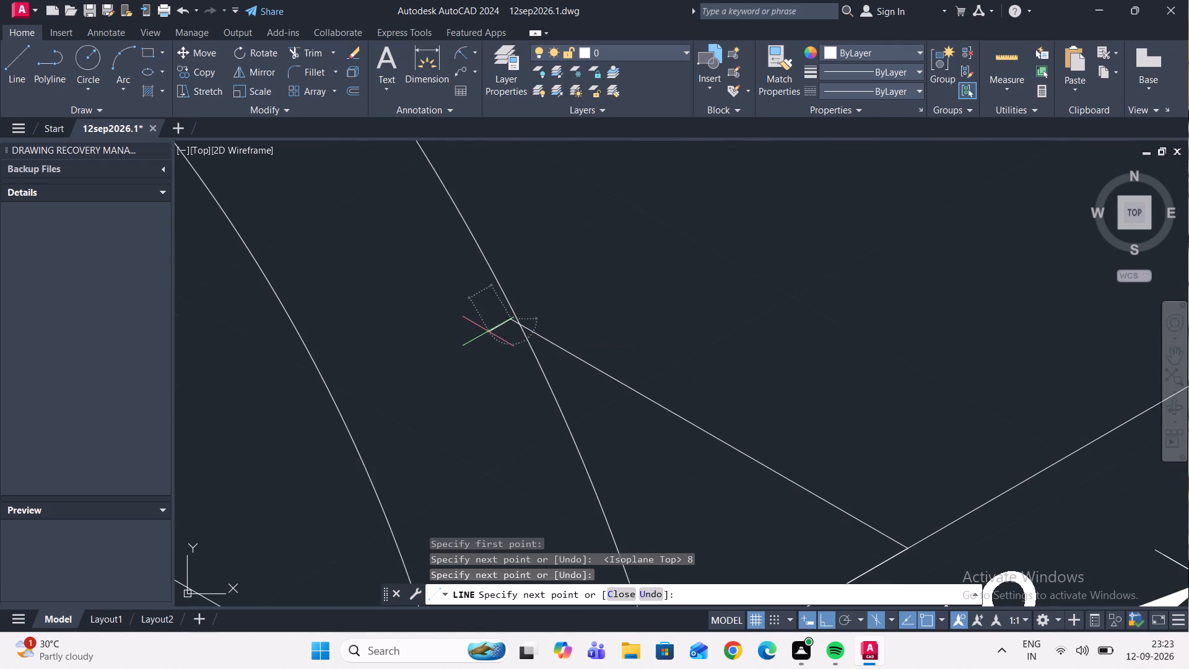
{"action": "scroll", "coordinate": [543, 317], "scroll_direction": "down", "scroll_amount": 3}
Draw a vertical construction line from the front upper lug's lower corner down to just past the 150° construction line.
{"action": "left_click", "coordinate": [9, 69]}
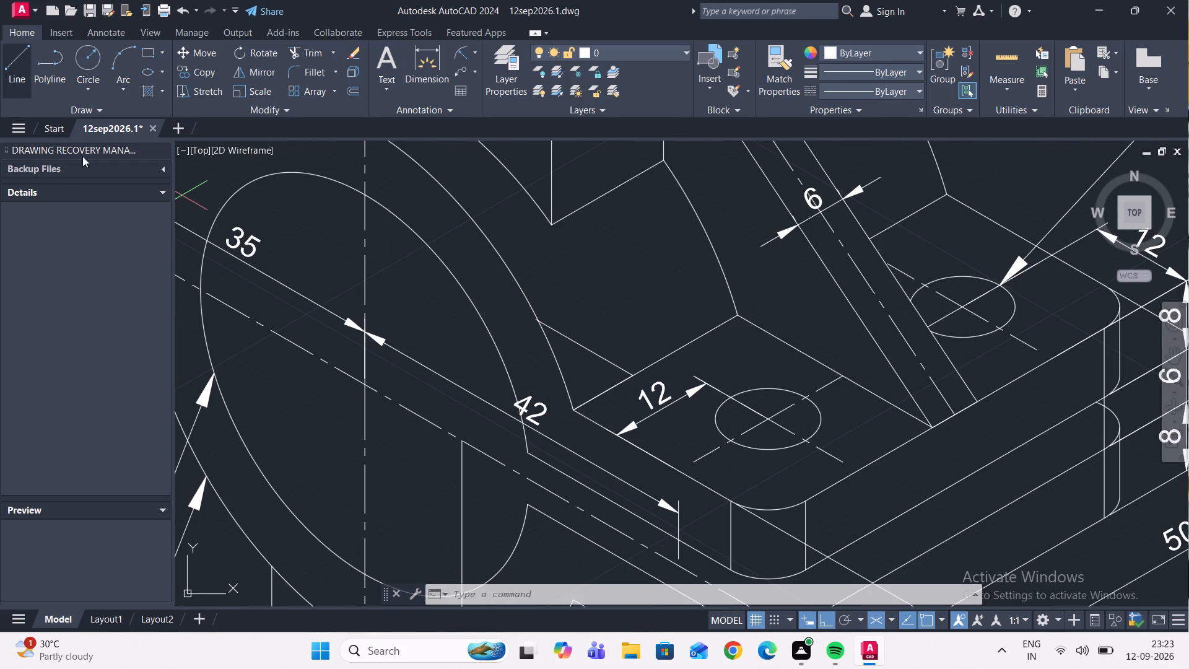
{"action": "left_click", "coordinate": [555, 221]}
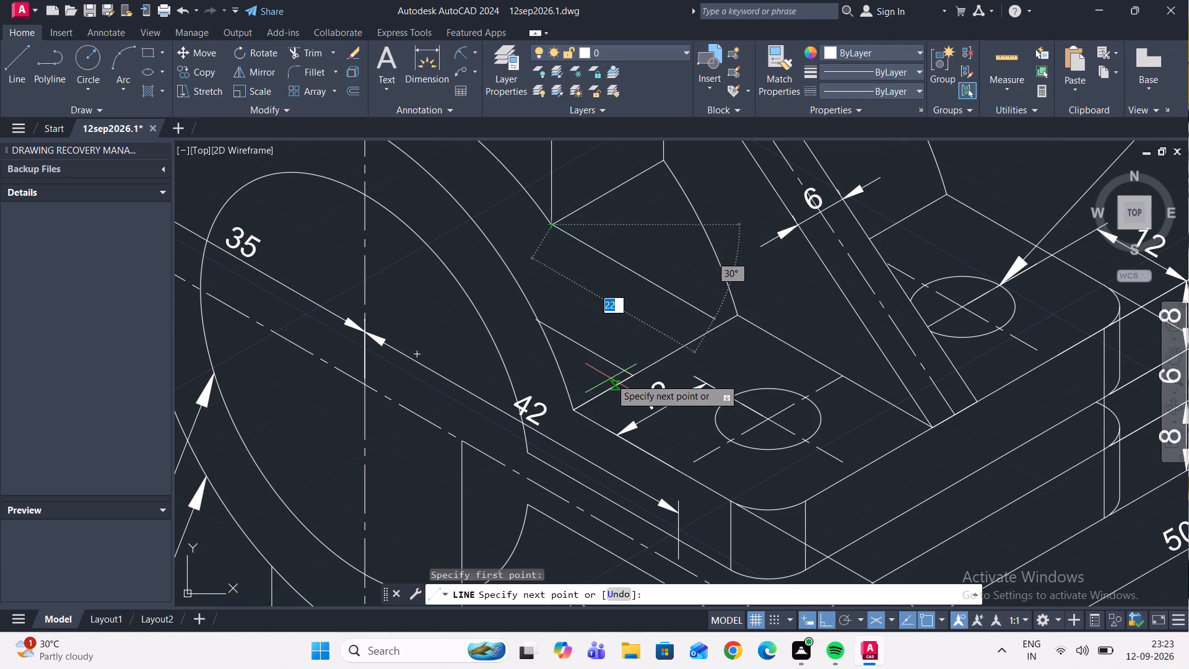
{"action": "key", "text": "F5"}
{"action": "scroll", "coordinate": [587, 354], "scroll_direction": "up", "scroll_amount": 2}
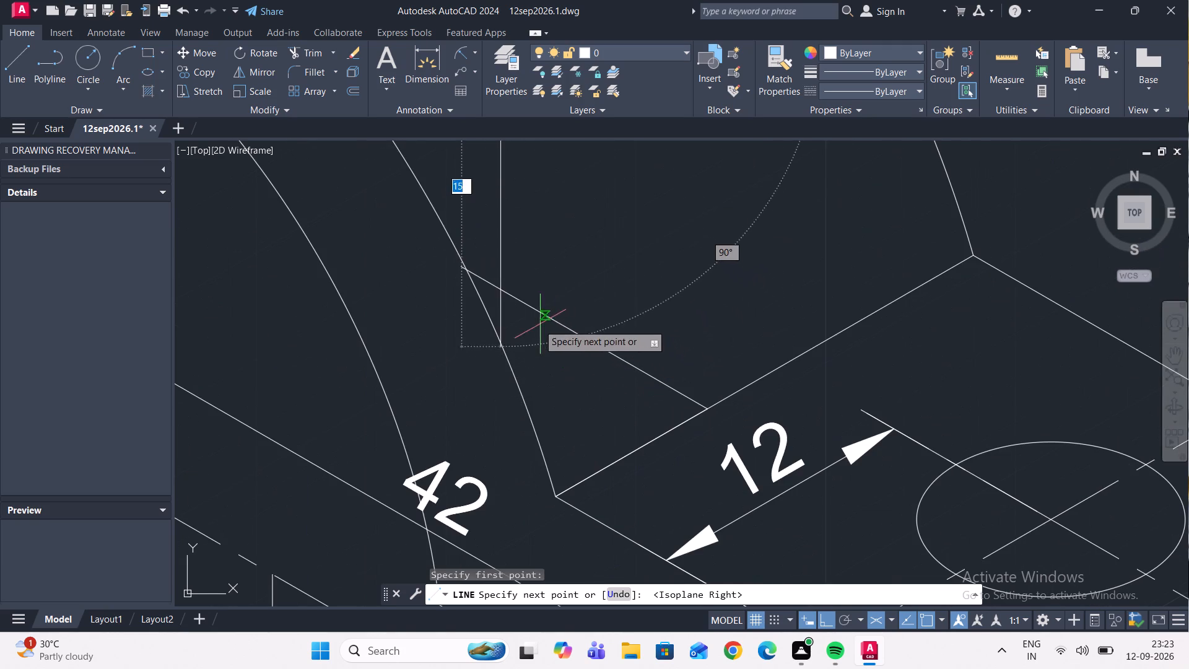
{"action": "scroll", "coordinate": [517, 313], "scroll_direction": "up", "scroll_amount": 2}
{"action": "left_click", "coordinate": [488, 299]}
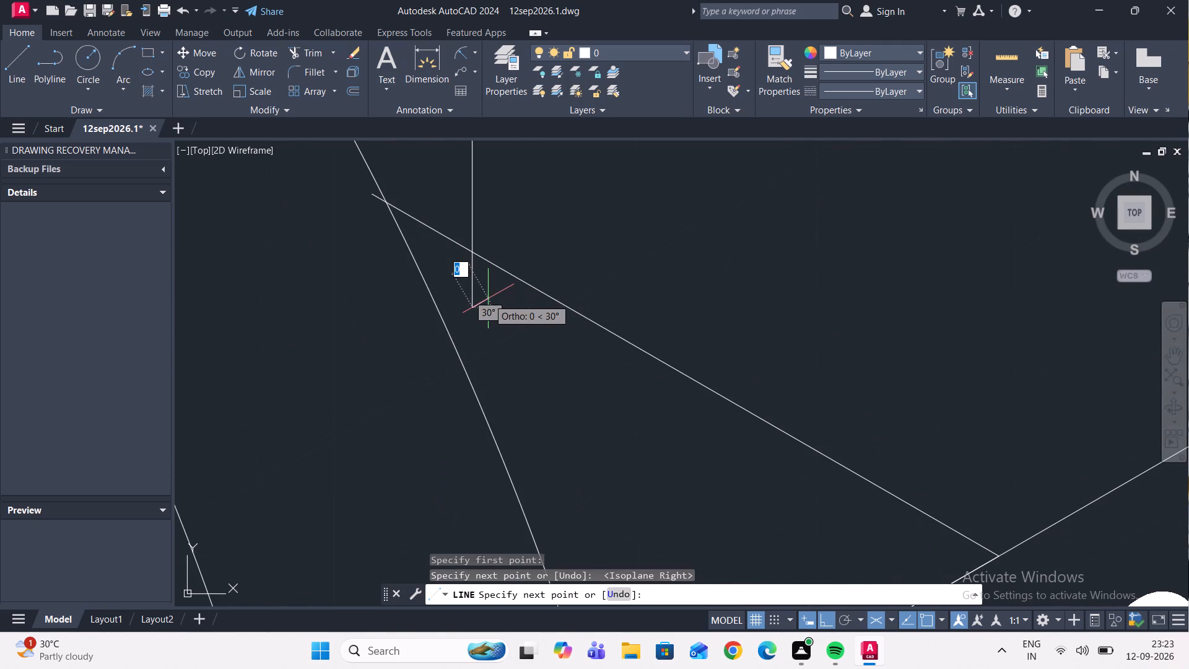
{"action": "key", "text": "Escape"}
Measure the vertical distance from the lug's lower corner to the 150° construction line with an aligned dimension, without placing it.
{"action": "scroll", "coordinate": [514, 291], "scroll_direction": "down", "scroll_amount": 6}
{"action": "middle_click_drag", "start_coordinate": [537, 261], "coordinate": [570, 300]}
{"action": "scroll", "coordinate": [567, 292], "scroll_direction": "up", "scroll_amount": 2}
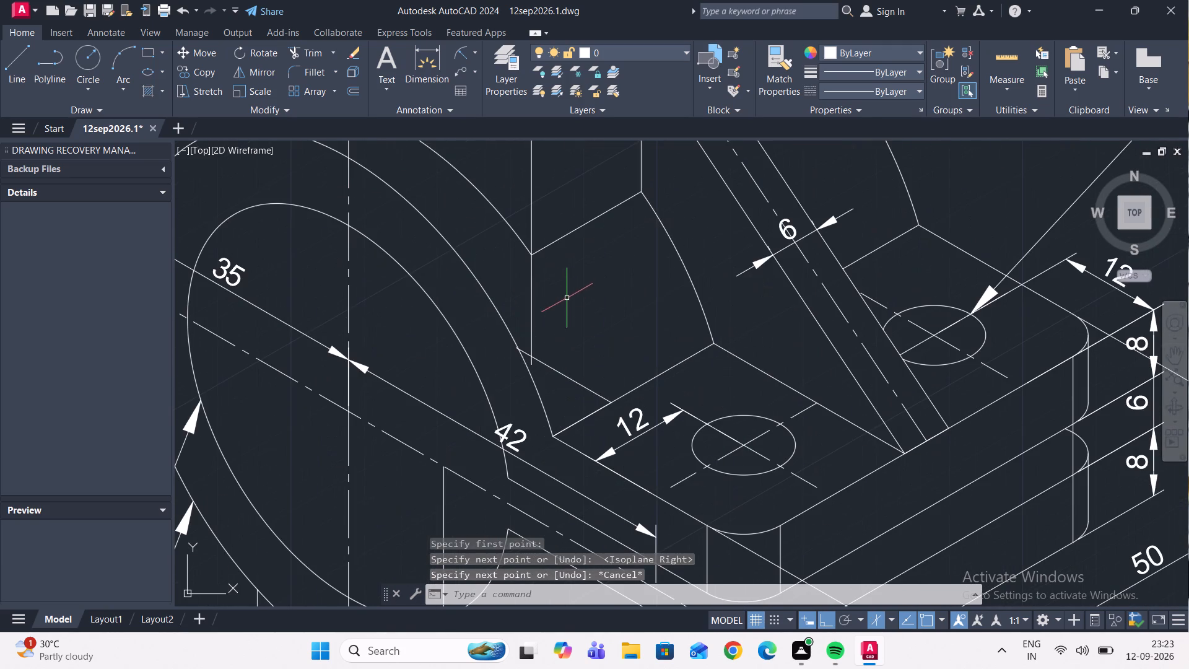
{"action": "left_click", "coordinate": [477, 53]}
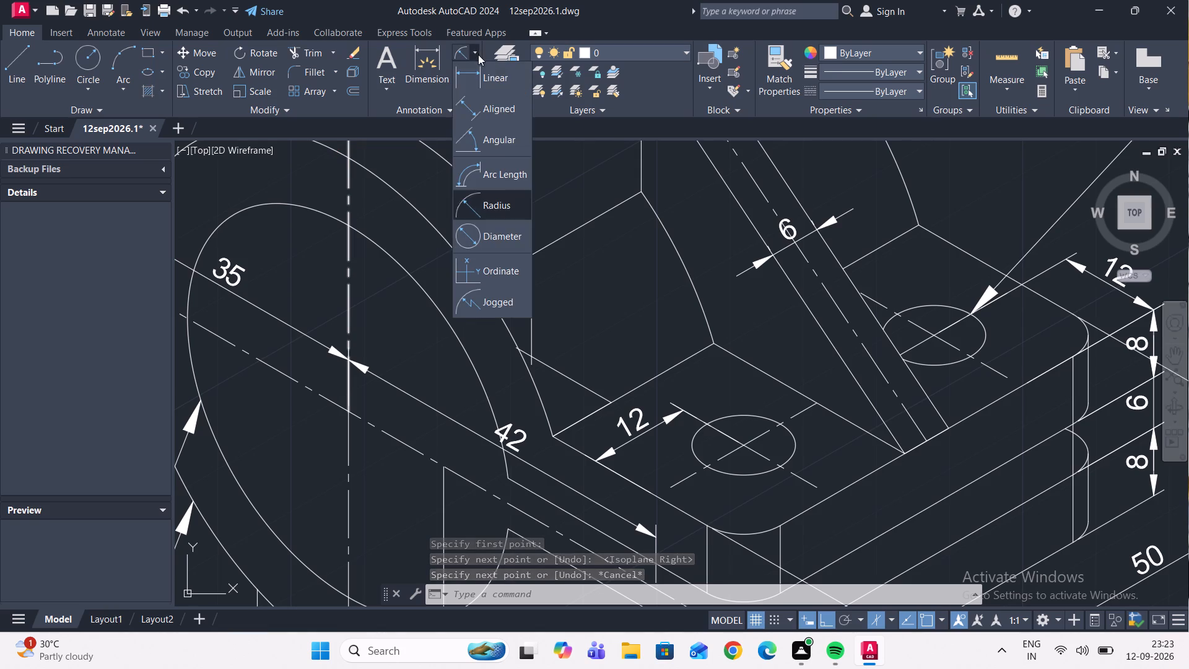
{"action": "left_click", "coordinate": [514, 107]}
{"action": "scroll", "coordinate": [542, 256], "scroll_direction": "up", "scroll_amount": 1}
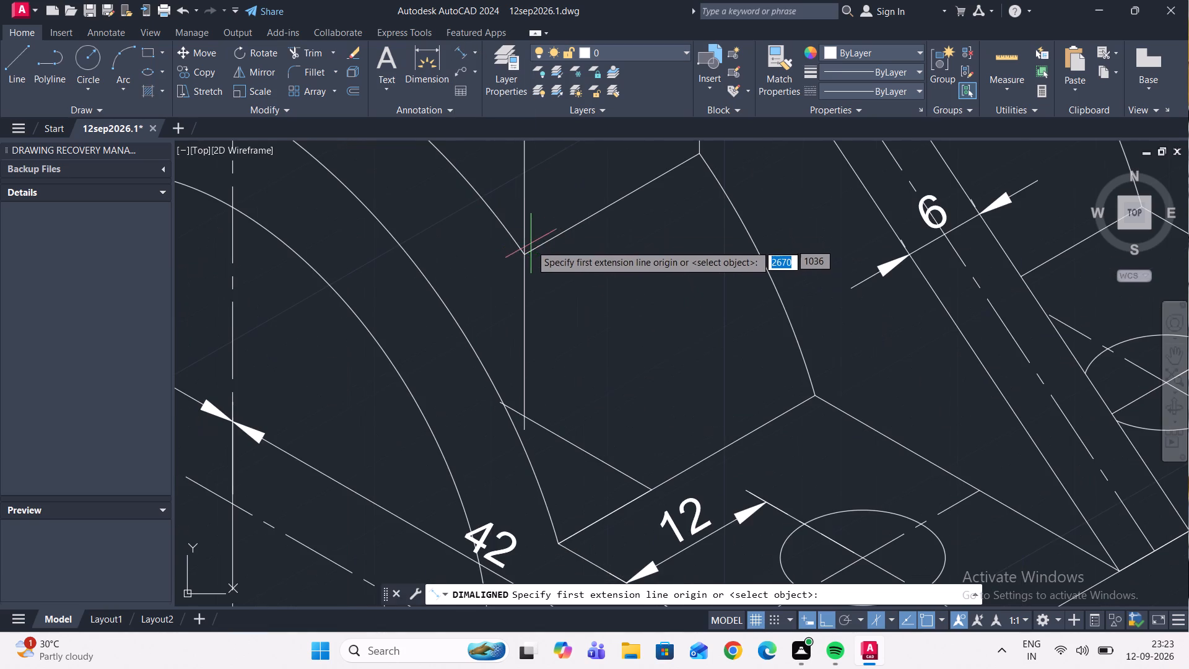
{"action": "left_click", "coordinate": [528, 255]}
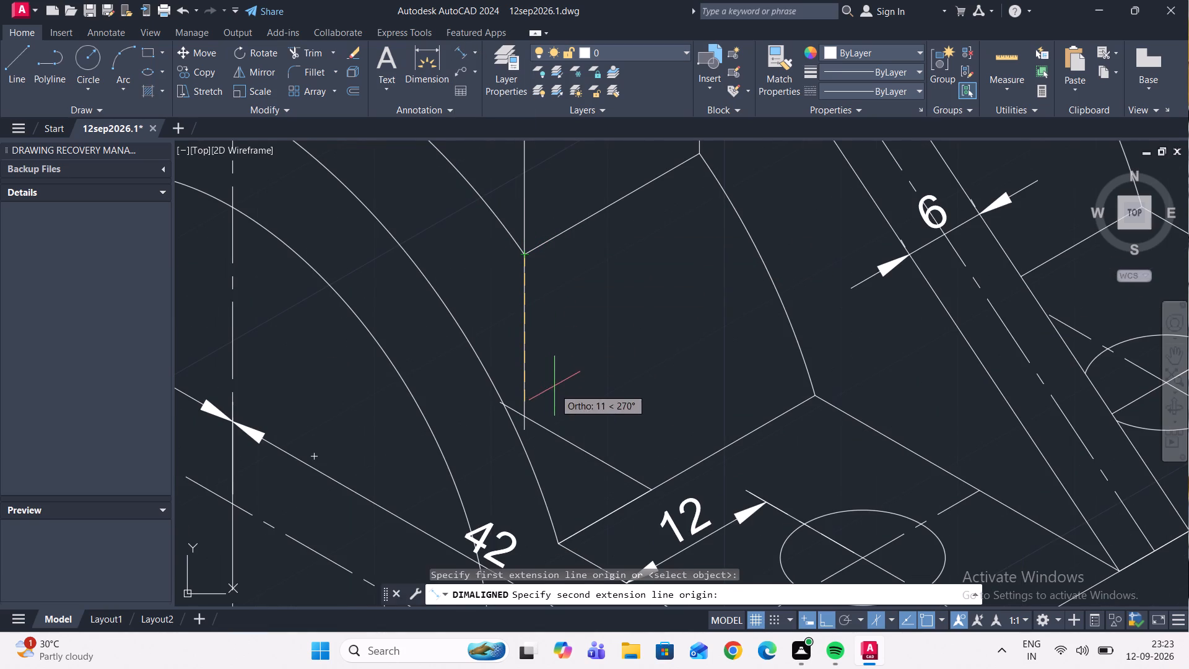
{"action": "left_click", "coordinate": [525, 415]}
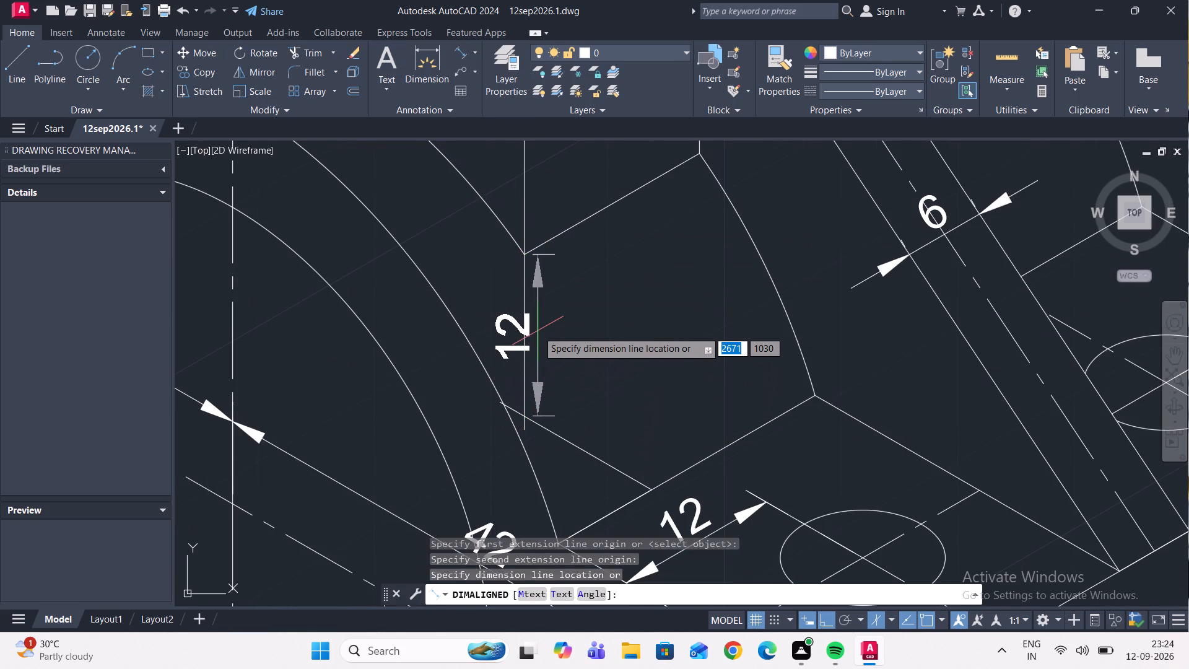
{"action": "key", "text": "Escape"}
Delete the vertical and 150° construction lines beside the ring's outer arc in the isometric view.
{"action": "left_click_drag", "start_coordinate": [565, 445], "coordinate": [560, 405]}
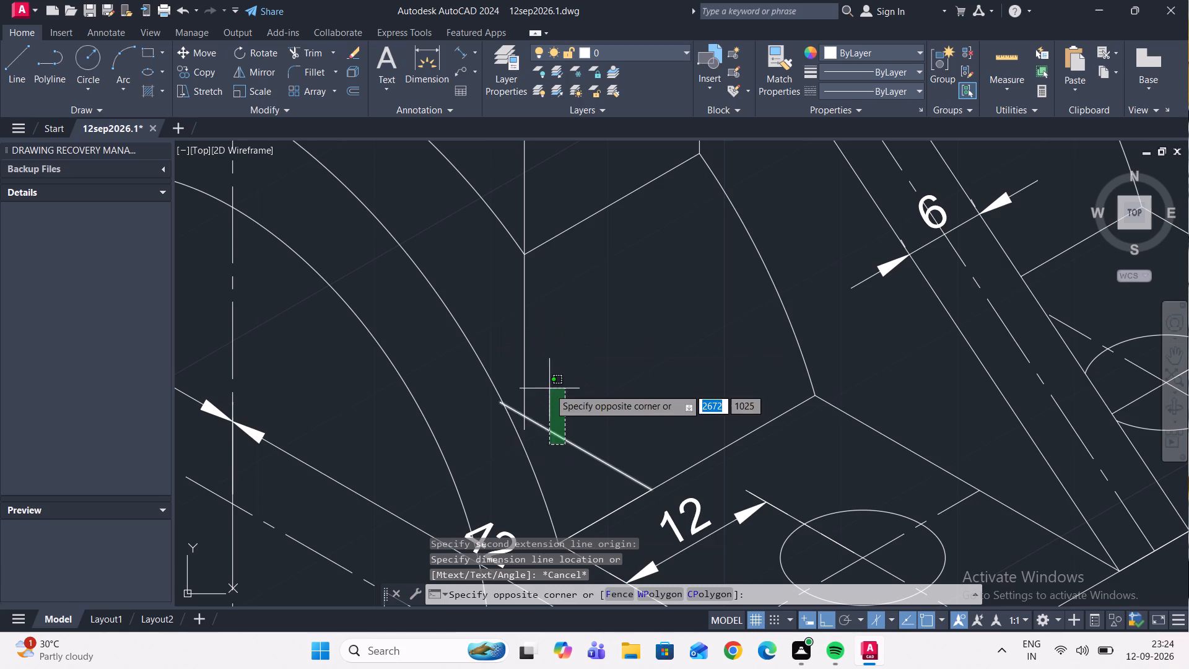
{"action": "left_click", "coordinate": [523, 349]}
{"action": "scroll", "coordinate": [513, 341], "scroll_direction": "down", "scroll_amount": 4}
{"action": "scroll", "coordinate": [517, 338], "scroll_direction": "up", "scroll_amount": 2}
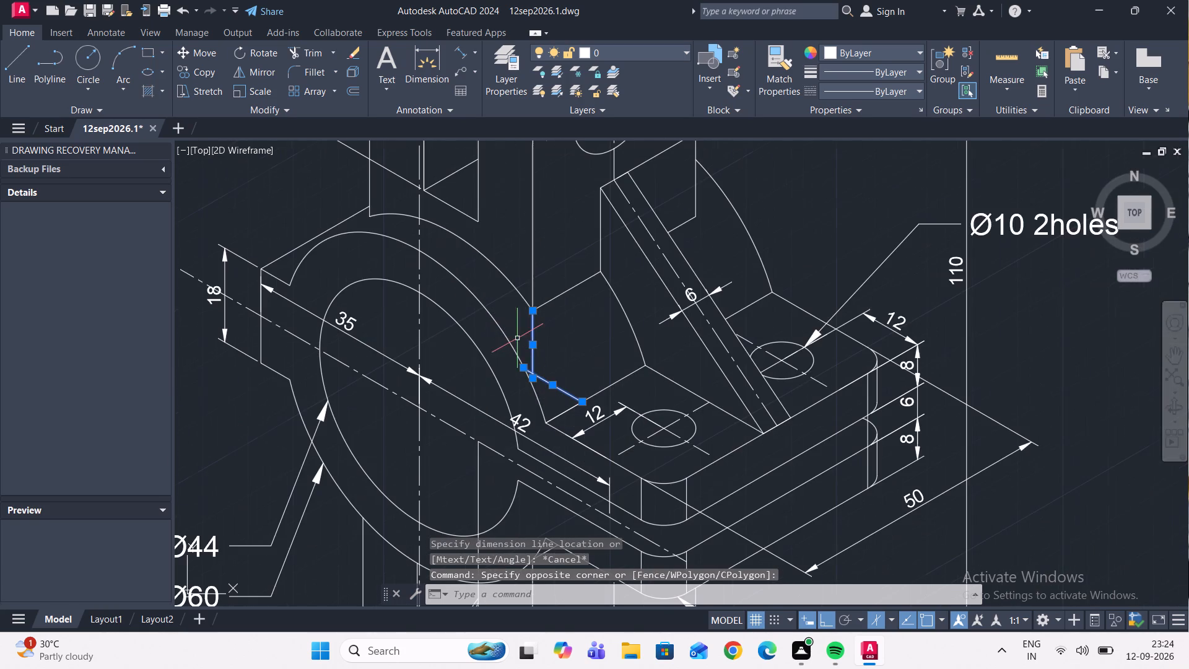
{"action": "key", "text": "Delete"}
{"action": "scroll", "coordinate": [588, 354], "scroll_direction": "down", "scroll_amount": 2}
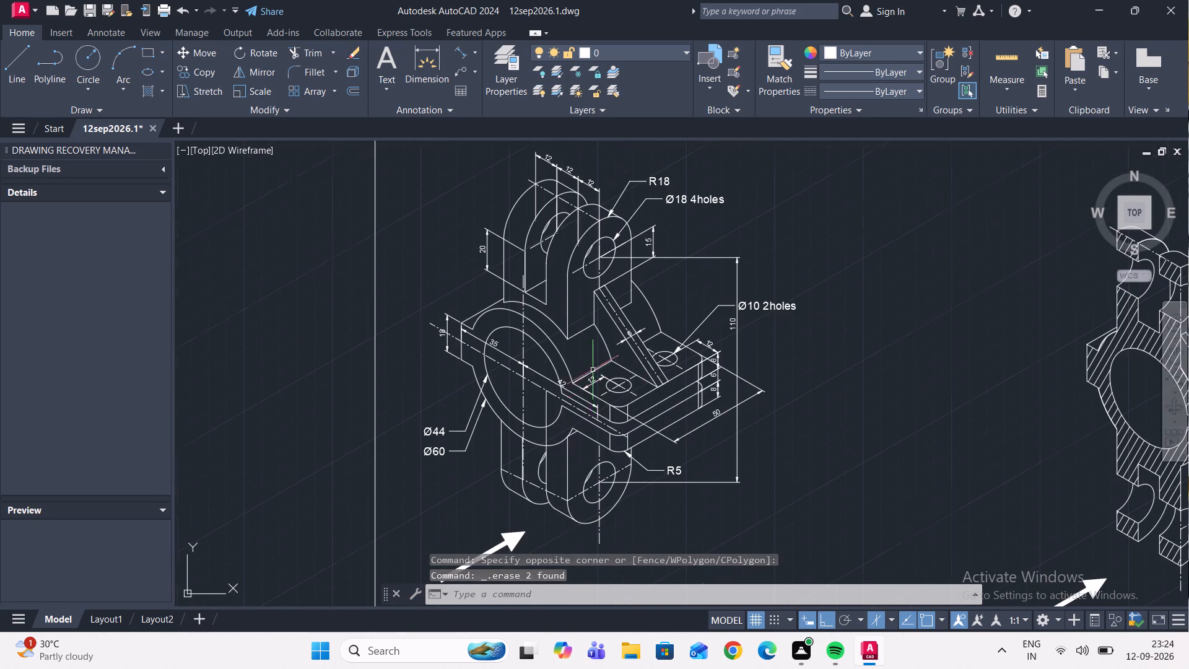
Switch the drafting mode back to Orthographic with ISODRAFT.
{"action": "key", "text": "i"}
{"action": "type", "text": "so"}
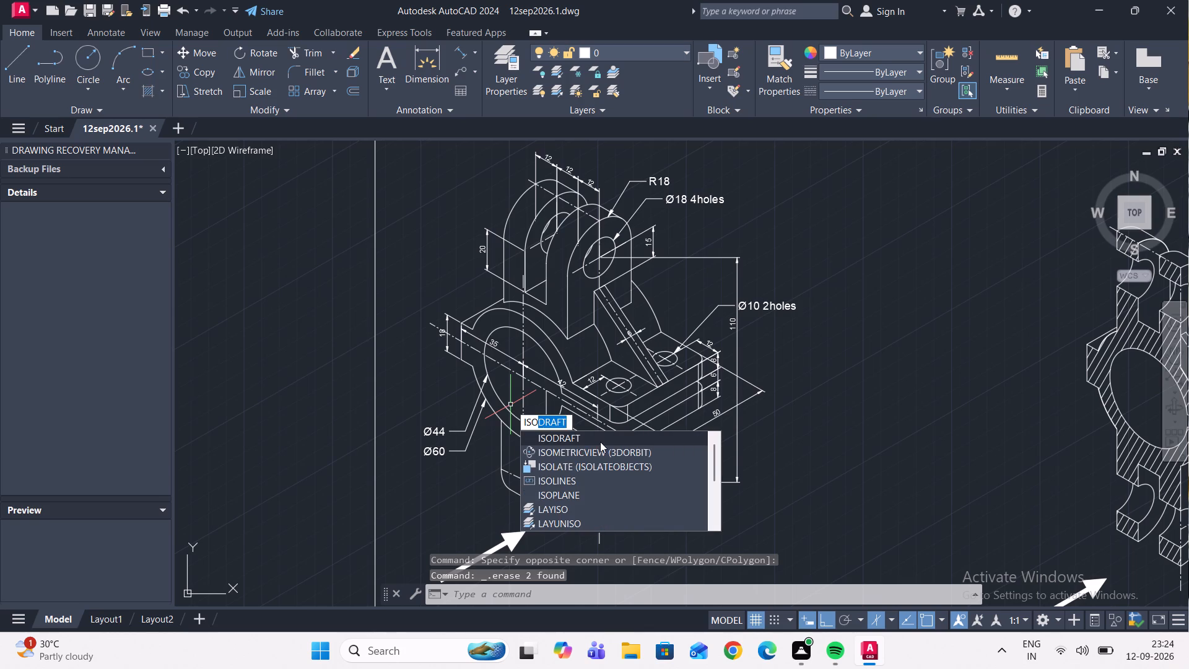
{"action": "left_click", "coordinate": [590, 440]}
{"action": "left_click_drag", "start_coordinate": [632, 477], "coordinate": [590, 443]}
Compare the flange and rib area of the orthographic view carrying the 110 and Ø60 dimensions with the isometric drawing.
{"action": "scroll", "coordinate": [551, 383], "scroll_direction": "down", "scroll_amount": 4}
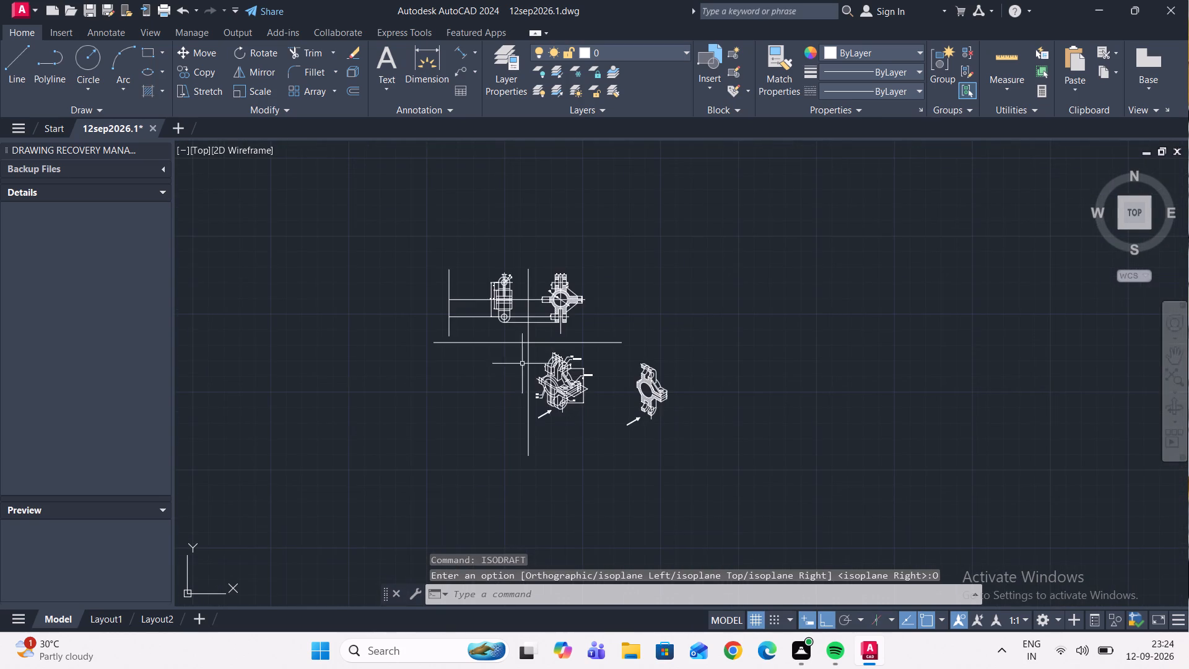
{"action": "scroll", "coordinate": [541, 323], "scroll_direction": "up", "scroll_amount": 2}
{"action": "middle_click_drag", "start_coordinate": [489, 298], "coordinate": [570, 324]}
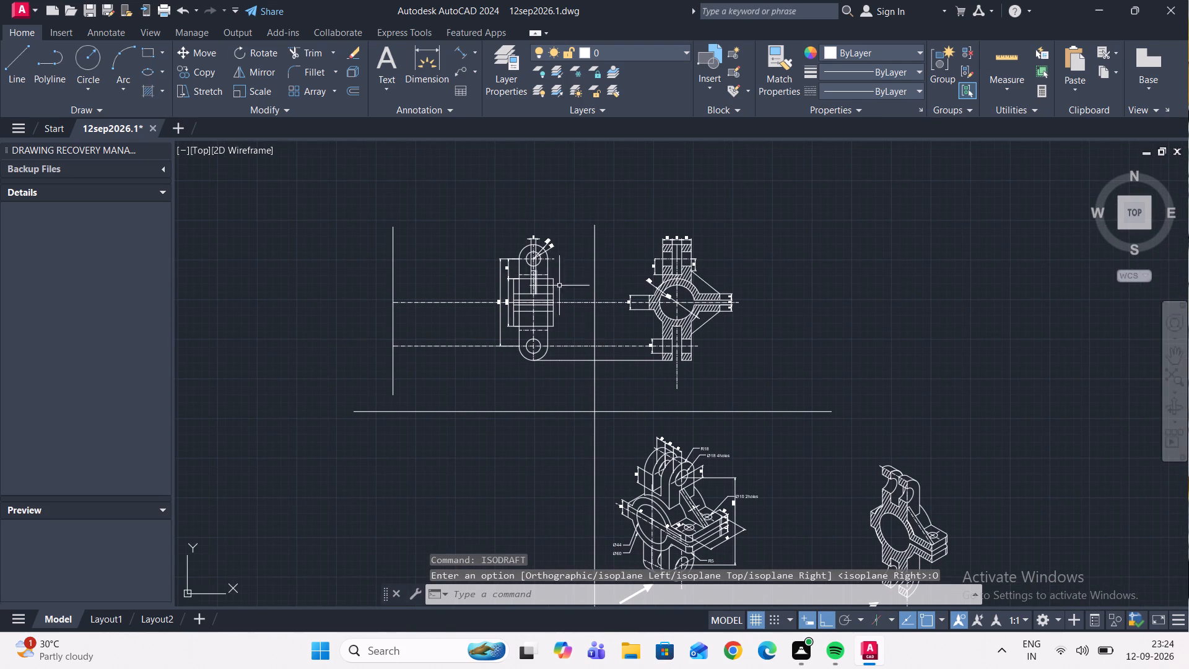
{"action": "scroll", "coordinate": [543, 298], "scroll_direction": "up", "scroll_amount": 1}
{"action": "scroll", "coordinate": [656, 403], "scroll_direction": "down", "scroll_amount": 4}
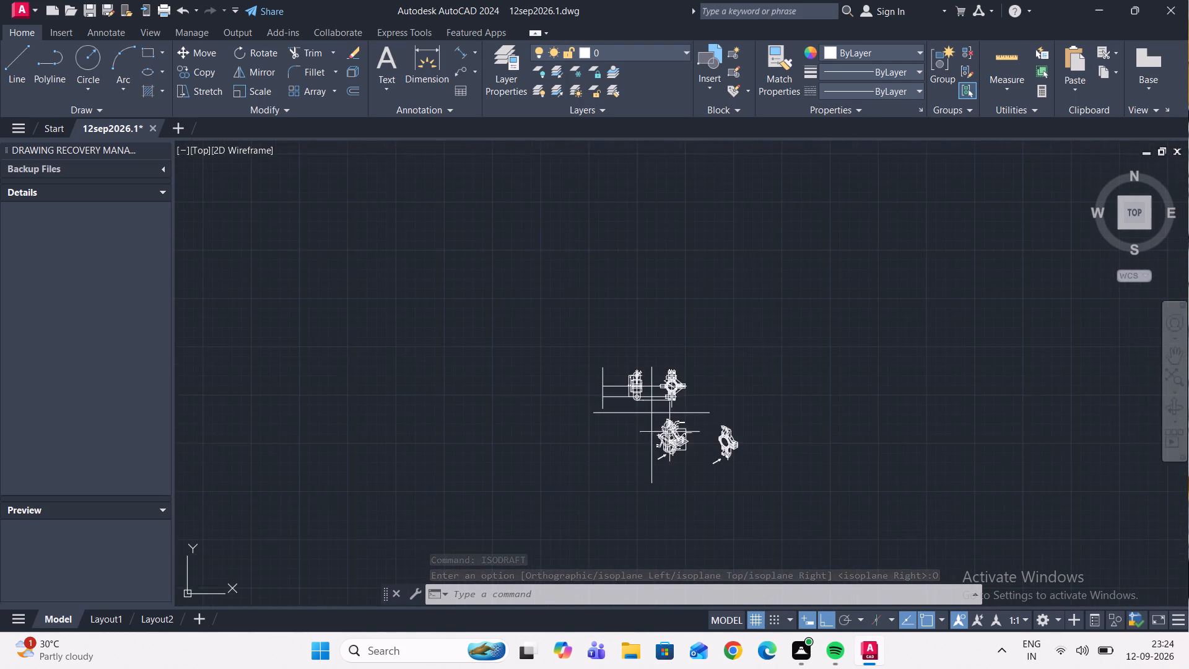
{"action": "scroll", "coordinate": [670, 447], "scroll_direction": "up", "scroll_amount": 4}
{"action": "scroll", "coordinate": [664, 394], "scroll_direction": "up", "scroll_amount": 2}
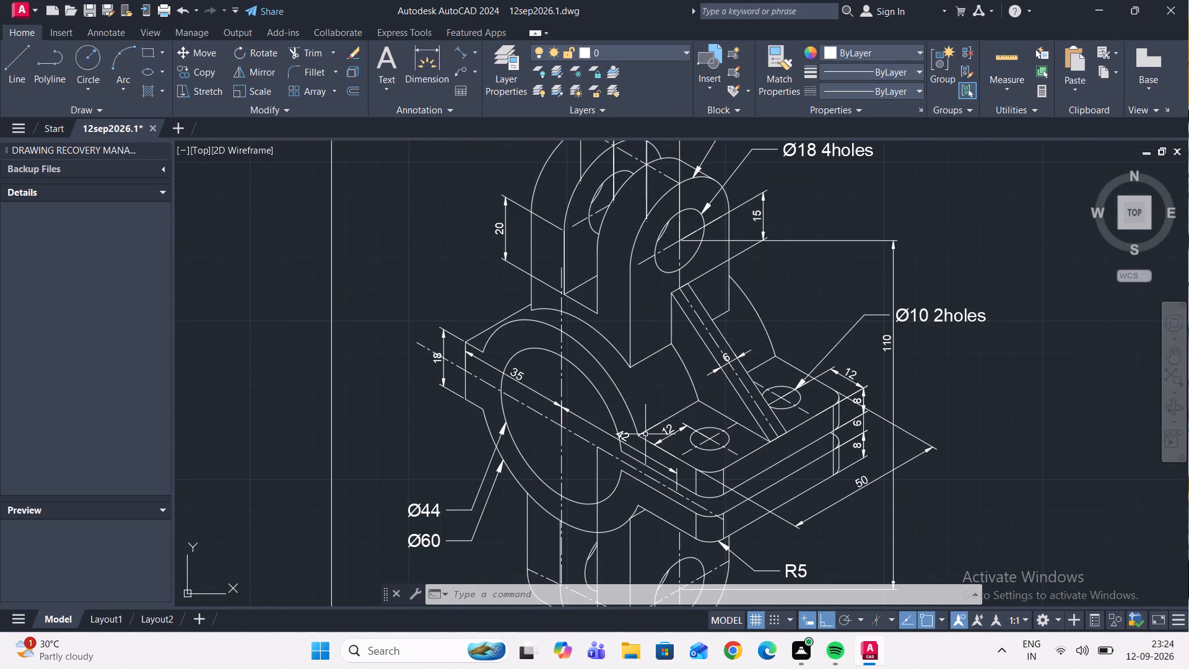
{"action": "scroll", "coordinate": [632, 373], "scroll_direction": "down", "scroll_amount": 4}
{"action": "middle_click_drag", "start_coordinate": [536, 318], "coordinate": [601, 336]}
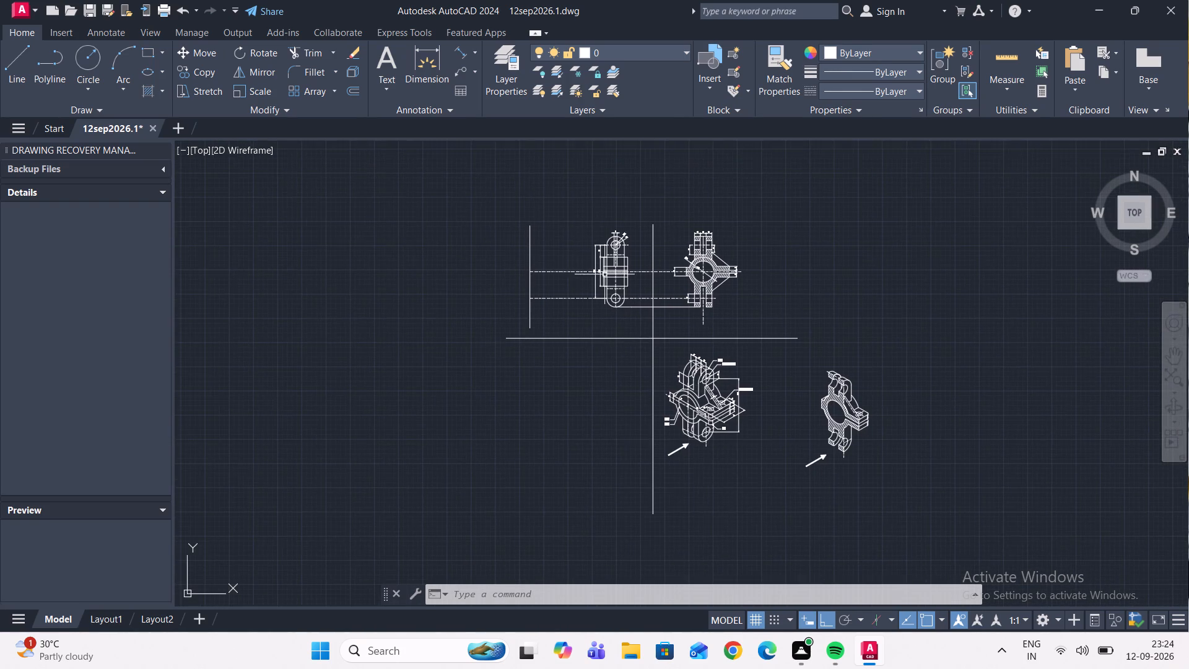
{"action": "scroll", "coordinate": [609, 271], "scroll_direction": "up", "scroll_amount": 5}
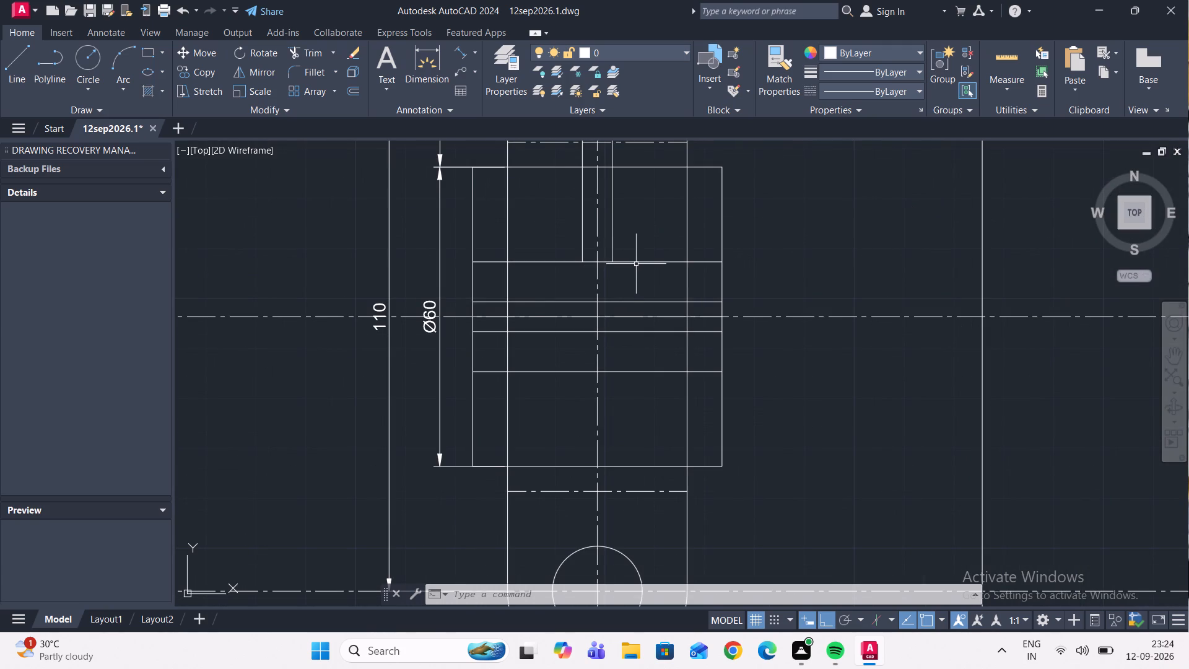
{"action": "scroll", "coordinate": [636, 265], "scroll_direction": "down", "scroll_amount": 1}
{"action": "scroll", "coordinate": [630, 289], "scroll_direction": "up", "scroll_amount": 2}
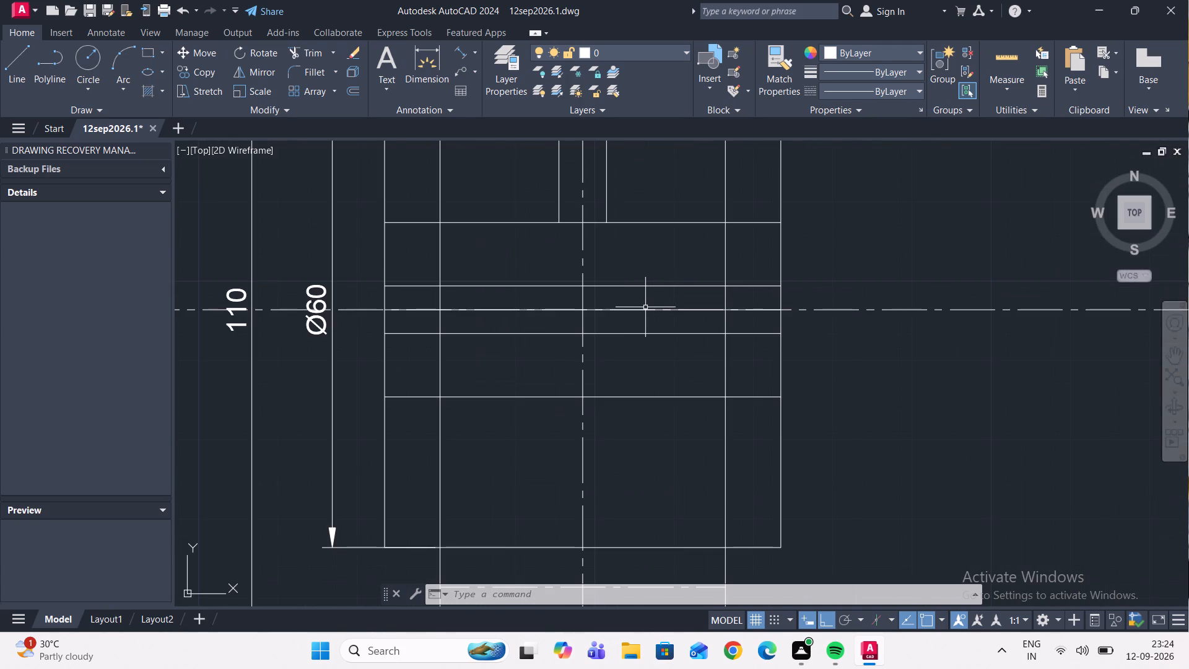
{"action": "scroll", "coordinate": [648, 289], "scroll_direction": "down", "scroll_amount": 5}
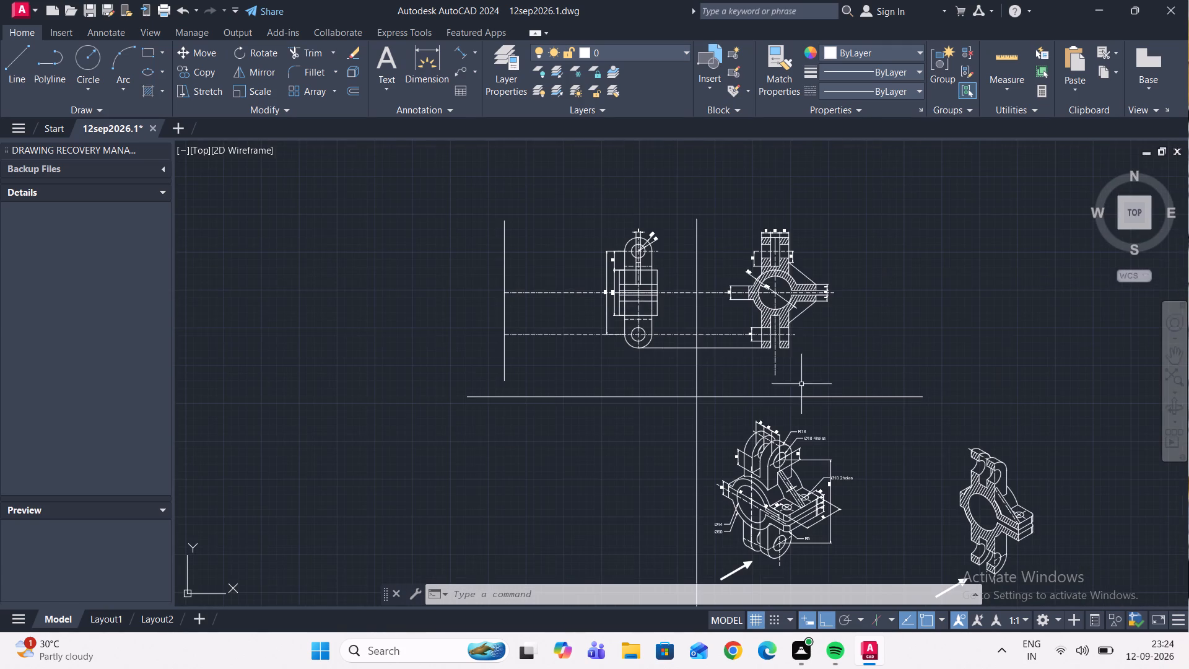
{"action": "scroll", "coordinate": [787, 419], "scroll_direction": "down", "scroll_amount": 1}
{"action": "scroll", "coordinate": [785, 495], "scroll_direction": "up", "scroll_amount": 3}
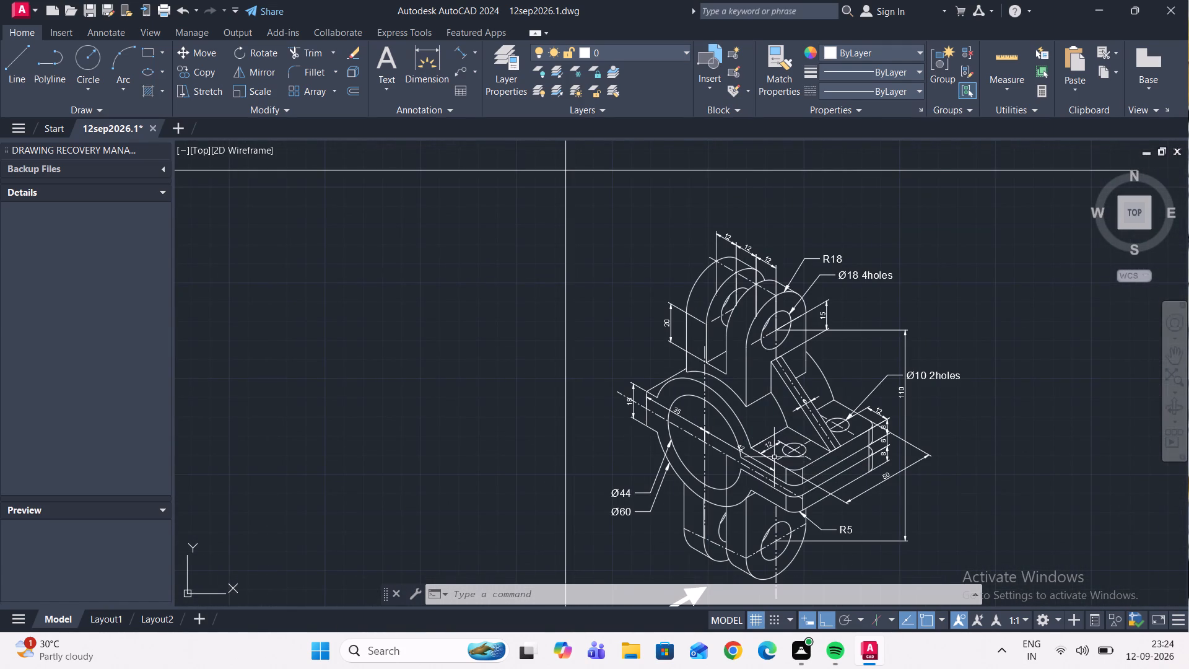
{"action": "scroll", "coordinate": [772, 455], "scroll_direction": "up", "scroll_amount": 1}
{"action": "scroll", "coordinate": [763, 429], "scroll_direction": "down", "scroll_amount": 3}
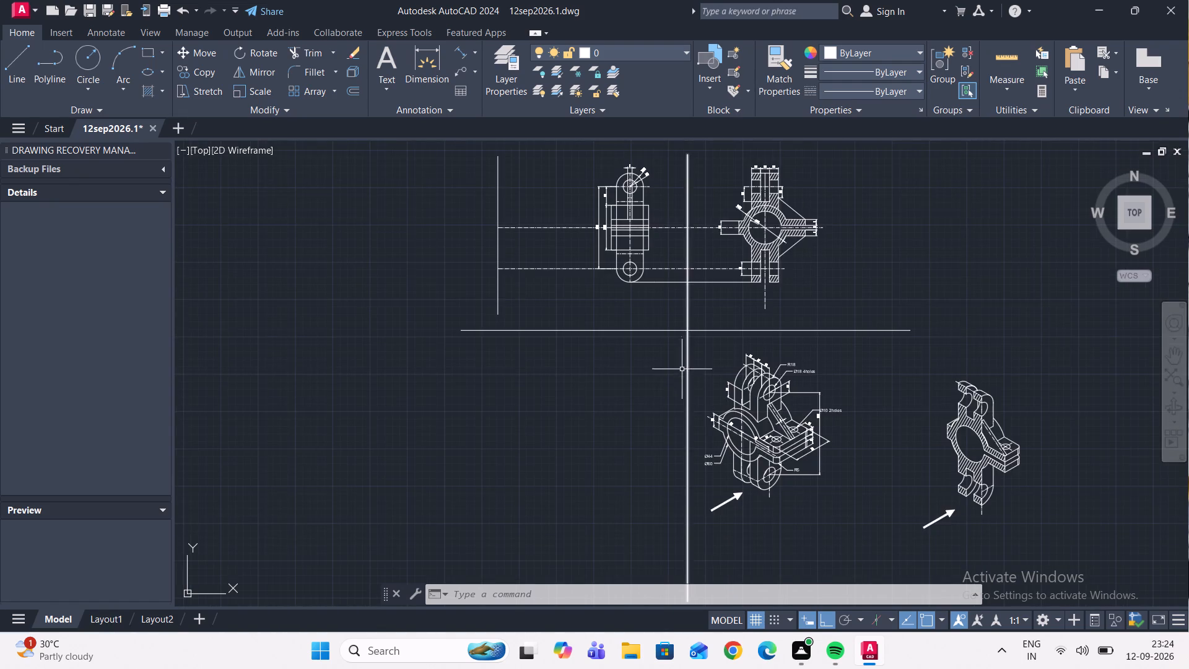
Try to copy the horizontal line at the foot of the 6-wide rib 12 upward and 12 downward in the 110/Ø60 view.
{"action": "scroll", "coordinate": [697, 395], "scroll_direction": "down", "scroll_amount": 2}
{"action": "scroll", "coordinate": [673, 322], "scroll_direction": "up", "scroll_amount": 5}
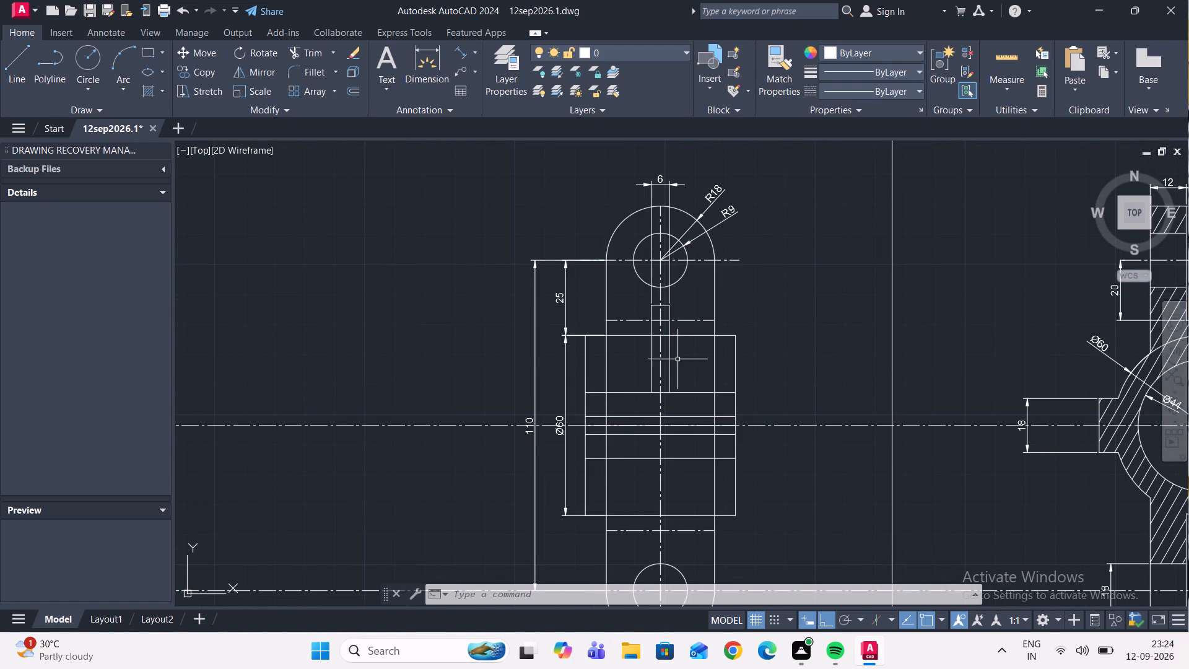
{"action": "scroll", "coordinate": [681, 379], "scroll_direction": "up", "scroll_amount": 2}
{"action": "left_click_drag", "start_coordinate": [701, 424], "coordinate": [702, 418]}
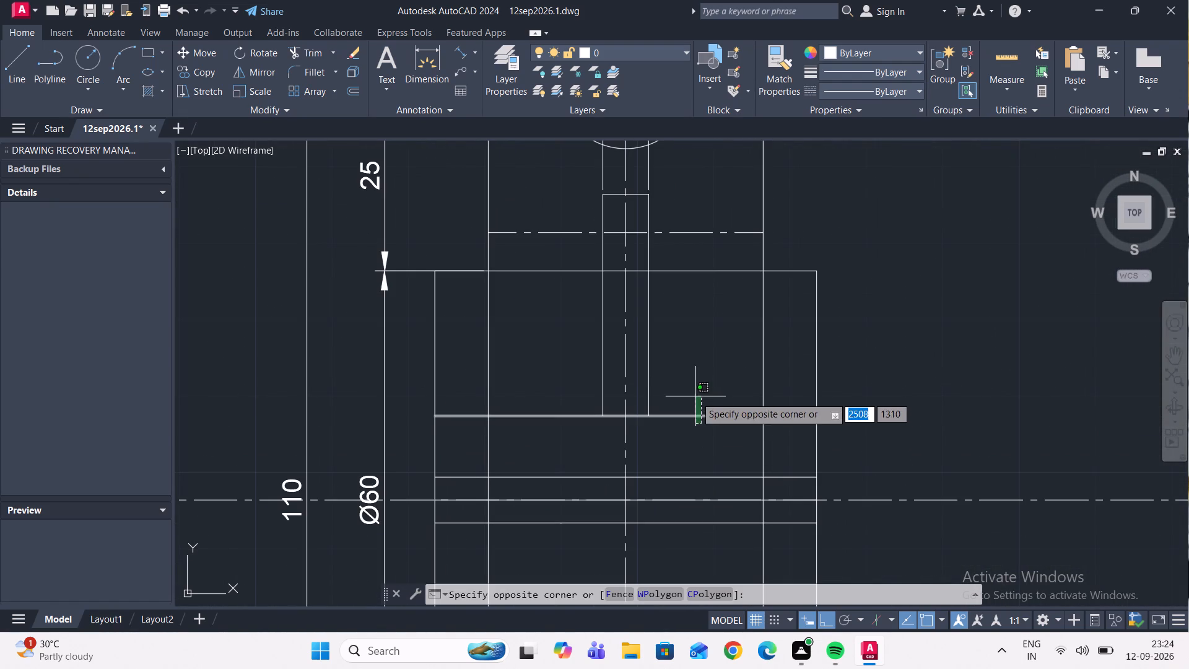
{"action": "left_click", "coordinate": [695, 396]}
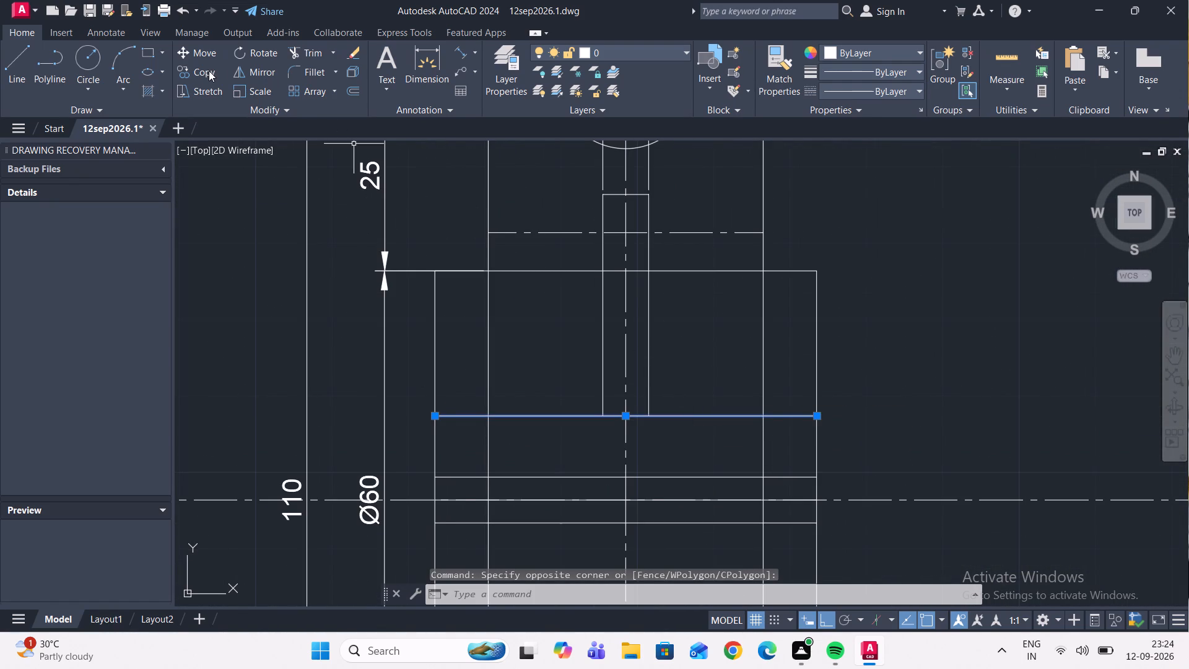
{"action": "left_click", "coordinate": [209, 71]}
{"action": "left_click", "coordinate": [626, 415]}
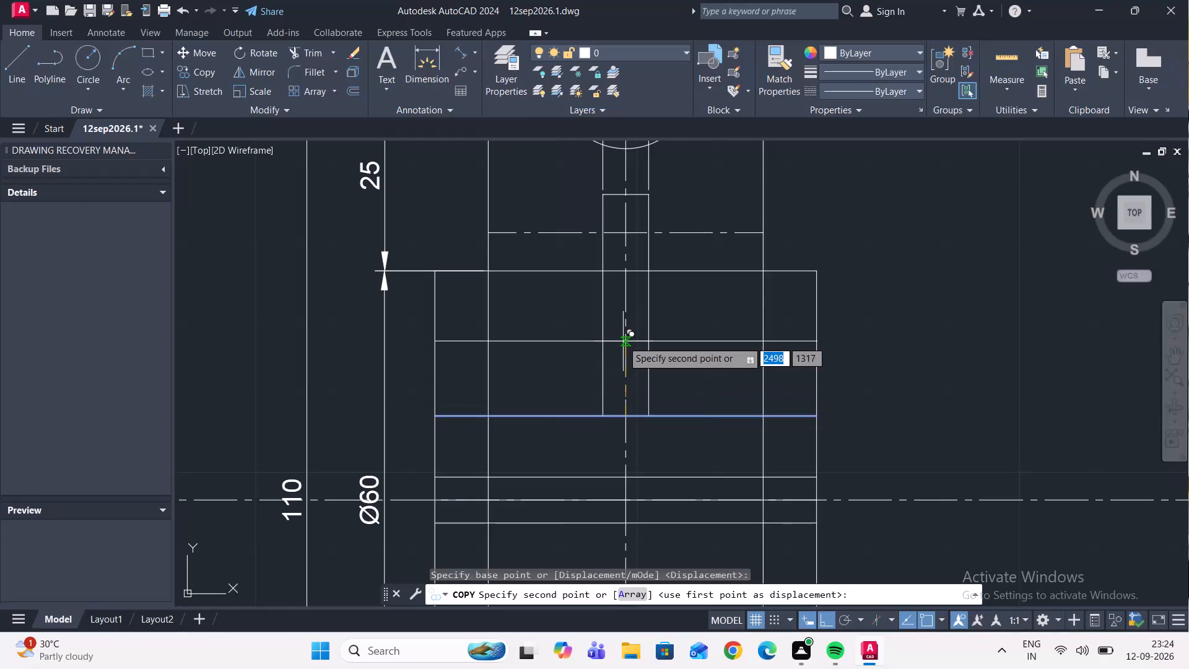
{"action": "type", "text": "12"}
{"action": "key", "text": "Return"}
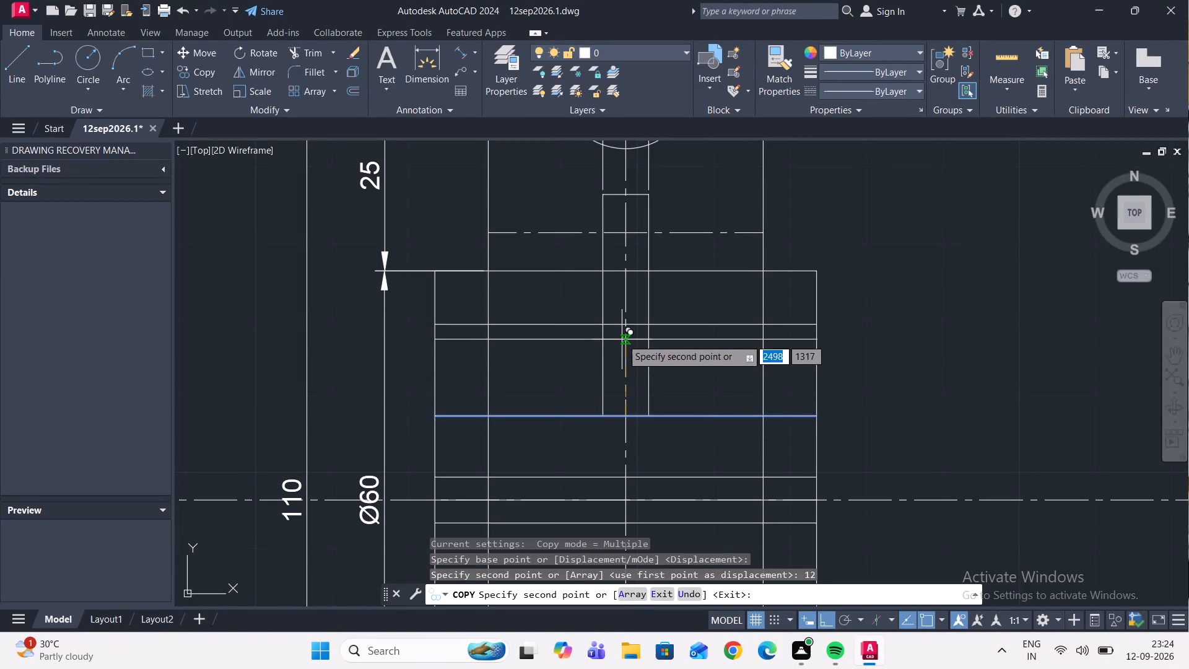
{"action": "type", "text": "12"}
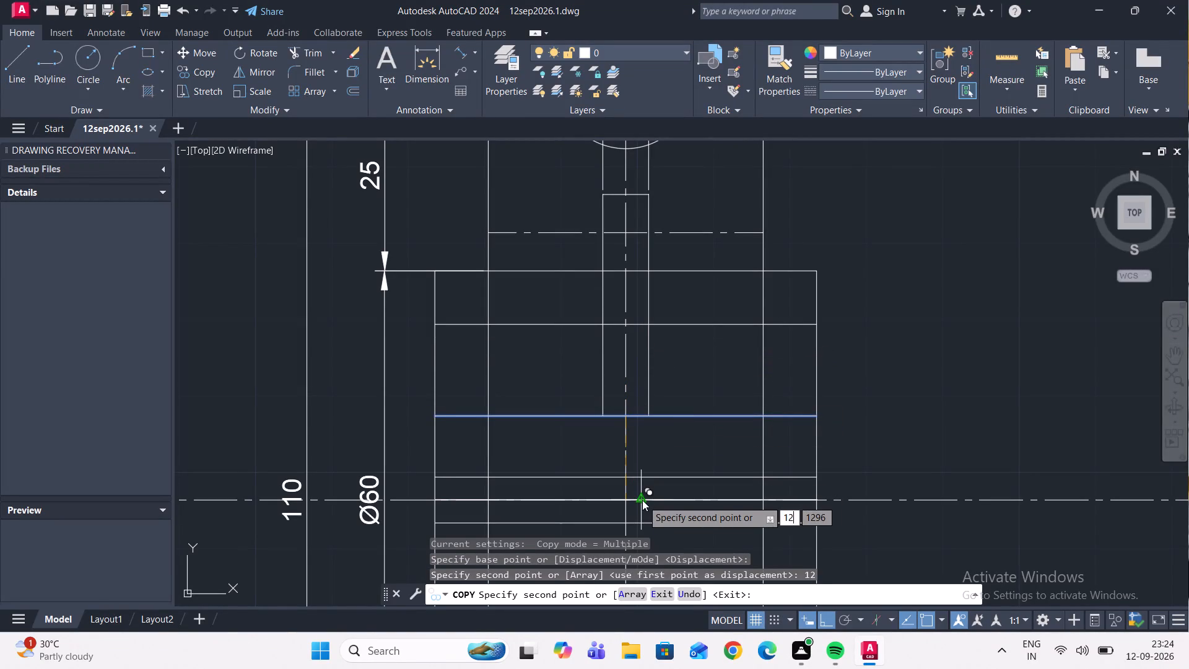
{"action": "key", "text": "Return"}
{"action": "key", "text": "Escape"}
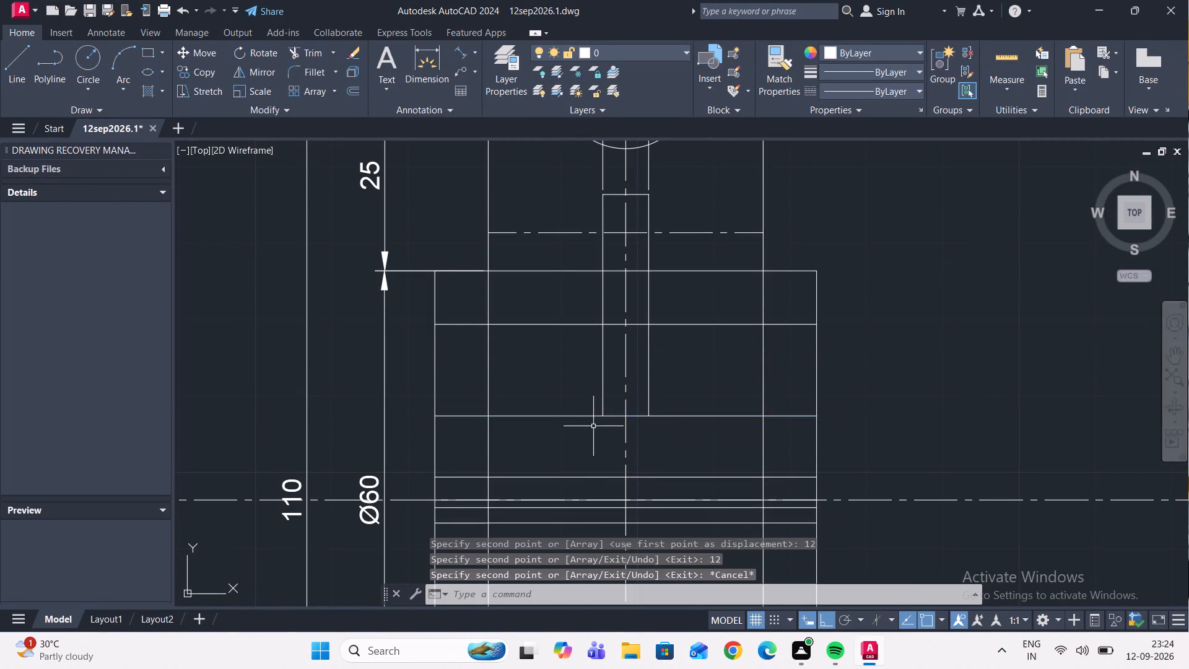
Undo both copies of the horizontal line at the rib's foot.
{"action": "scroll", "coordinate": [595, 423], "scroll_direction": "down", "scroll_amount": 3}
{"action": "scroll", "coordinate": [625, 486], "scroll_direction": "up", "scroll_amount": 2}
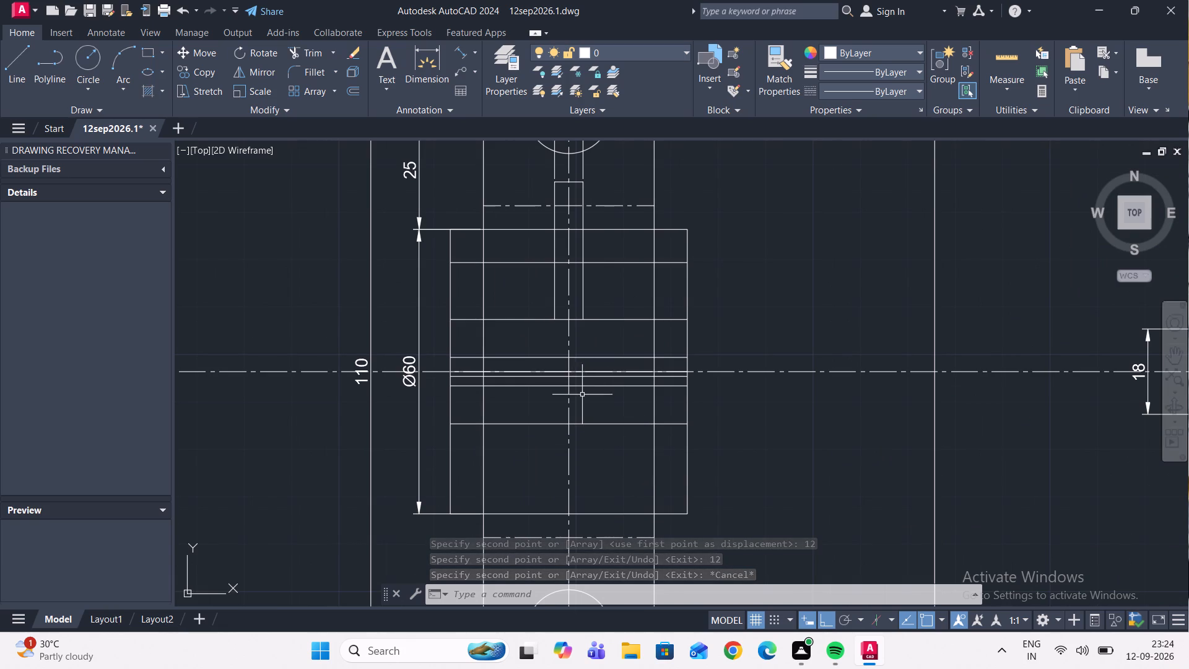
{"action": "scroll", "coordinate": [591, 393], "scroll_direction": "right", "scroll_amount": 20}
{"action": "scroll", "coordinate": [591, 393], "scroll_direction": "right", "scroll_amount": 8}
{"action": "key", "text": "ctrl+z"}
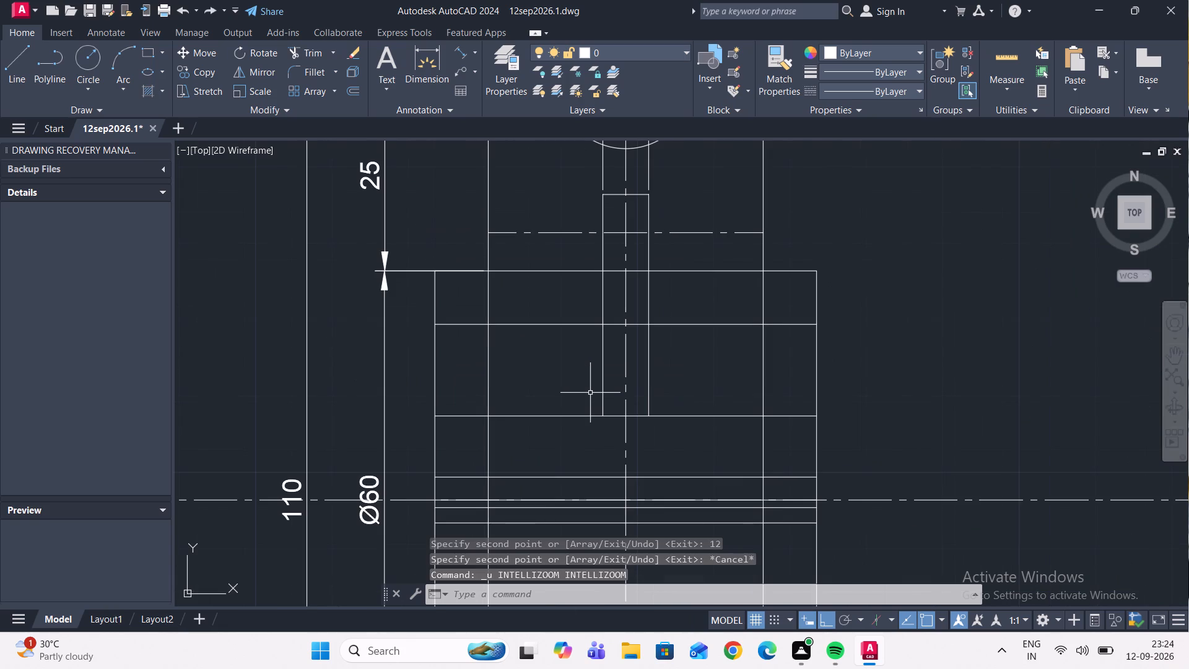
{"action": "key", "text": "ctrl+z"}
Copy the horizontal line at the rib's foot 12 upward within the Ø60 body.
{"action": "scroll", "coordinate": [591, 359], "scroll_direction": "down", "scroll_amount": 3}
{"action": "scroll", "coordinate": [594, 358], "scroll_direction": "up", "scroll_amount": 3}
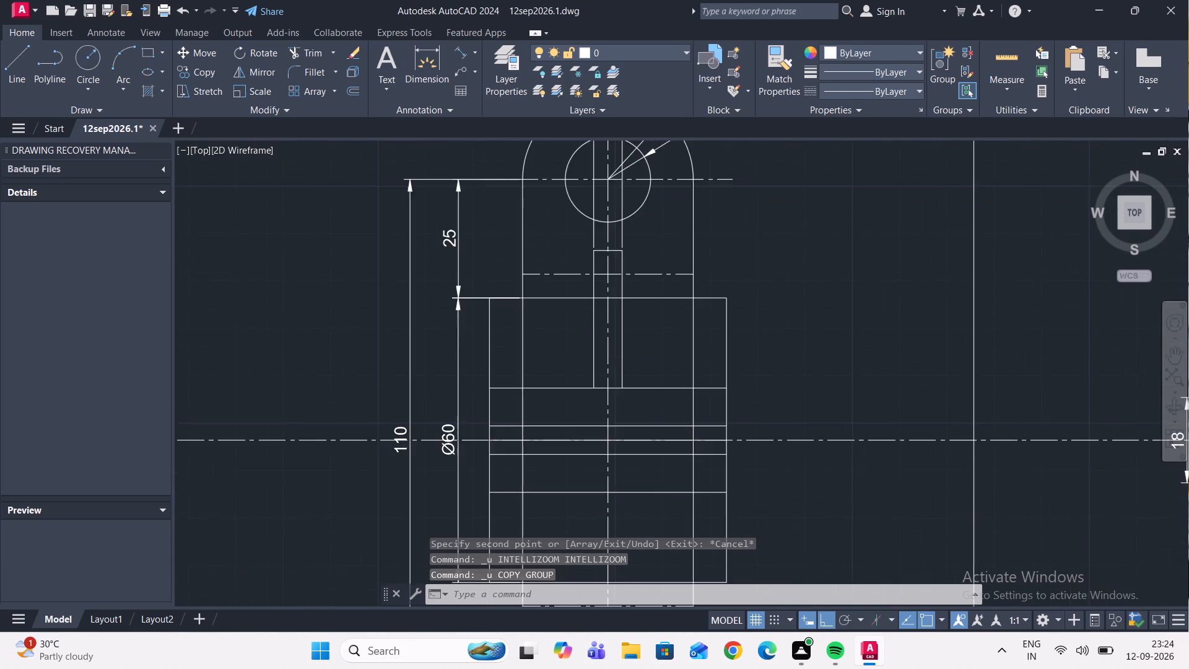
{"action": "left_click", "coordinate": [685, 424]}
{"action": "left_click", "coordinate": [677, 379]}
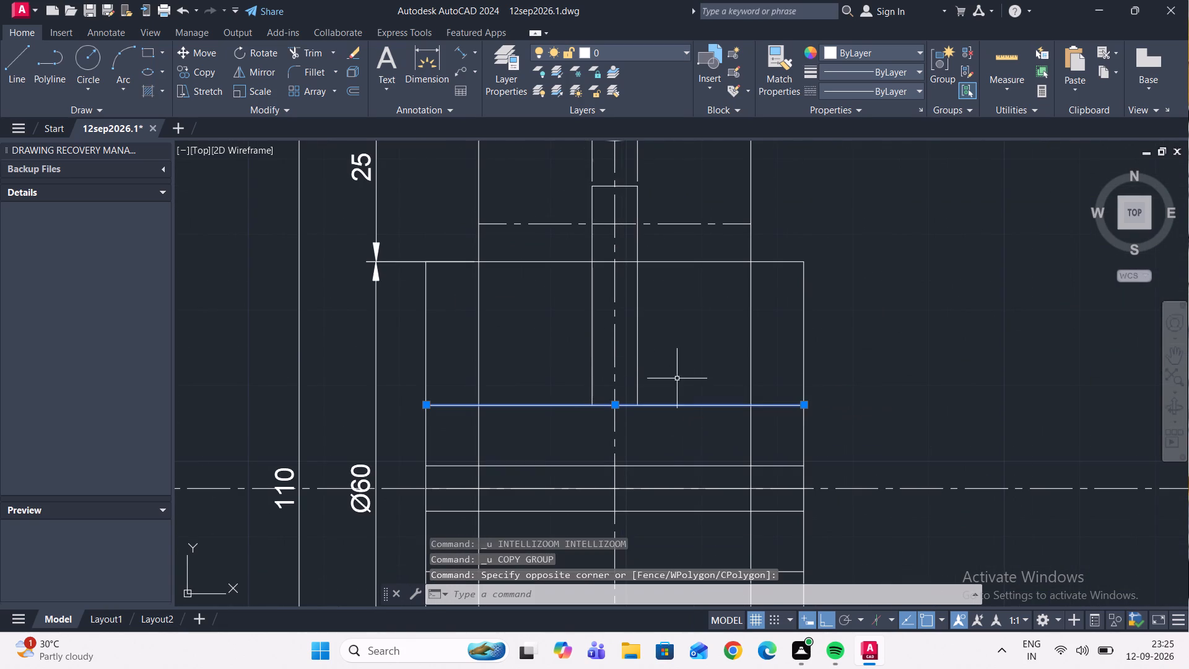
{"action": "left_click", "coordinate": [211, 76]}
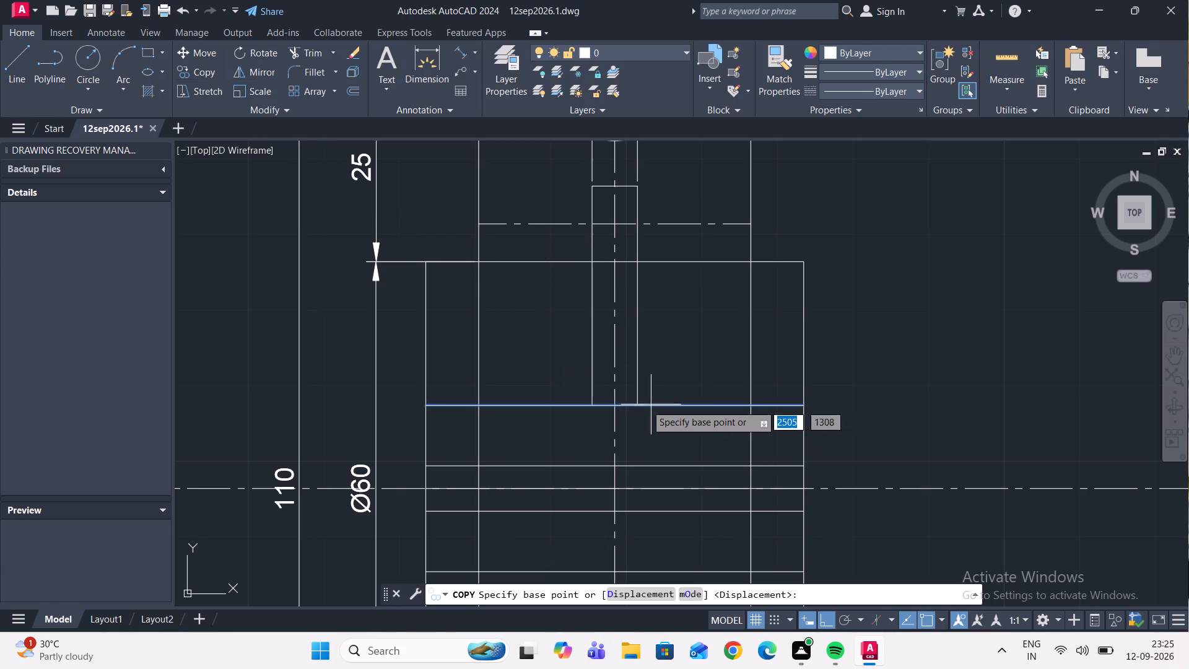
{"action": "left_click", "coordinate": [616, 407]}
{"action": "type", "text": "12"}
{"action": "key", "text": "Return"}
{"action": "key", "text": "Escape"}
Copy the matching horizontal line below the centre line 12 downward within the Ø60 body.
{"action": "scroll", "coordinate": [619, 331], "scroll_direction": "down", "scroll_amount": 3}
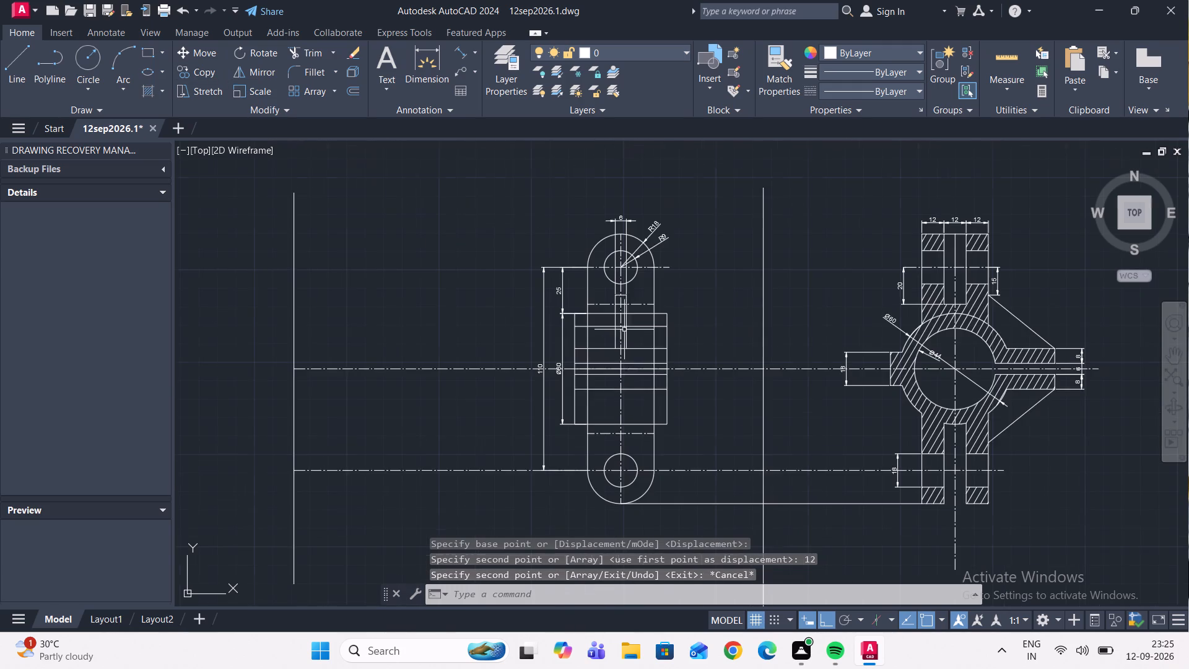
{"action": "scroll", "coordinate": [637, 396], "scroll_direction": "up", "scroll_amount": 2}
{"action": "left_click", "coordinate": [634, 402]}
{"action": "left_click", "coordinate": [617, 372]}
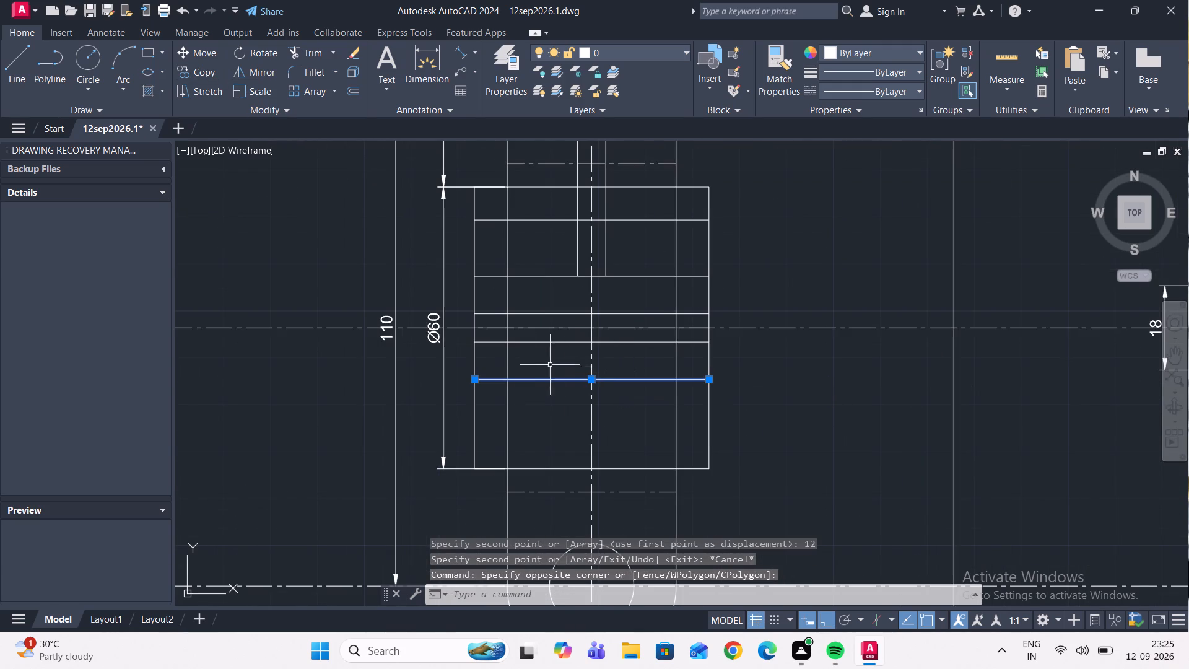
{"action": "left_click", "coordinate": [205, 73]}
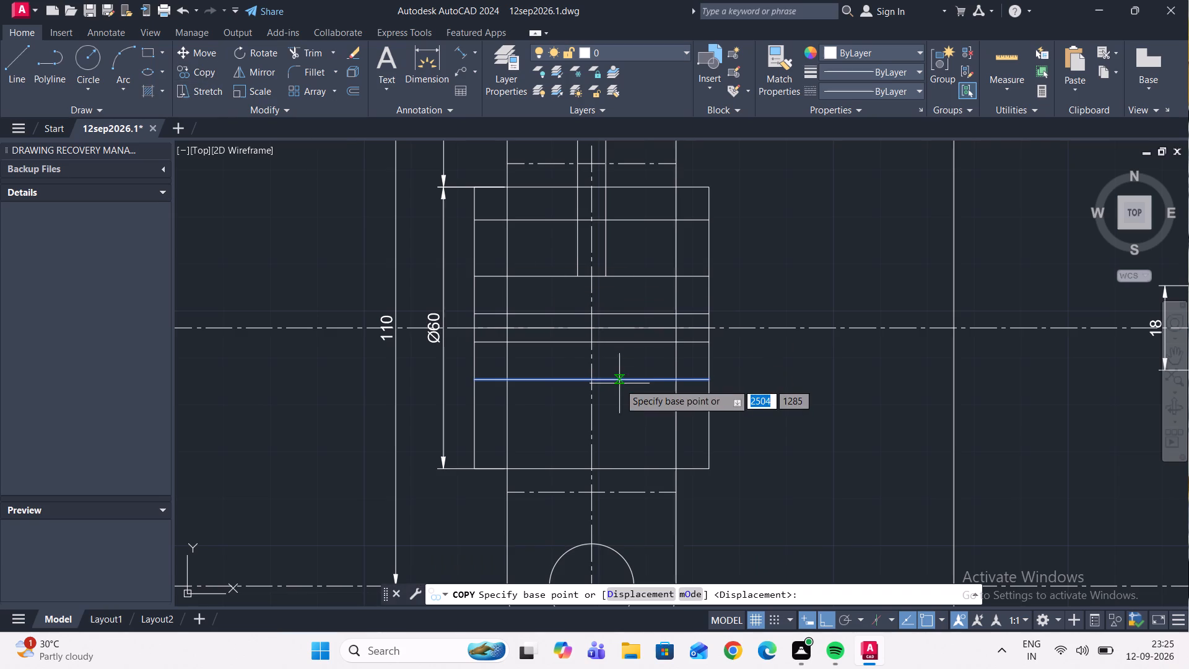
{"action": "left_click", "coordinate": [594, 381]}
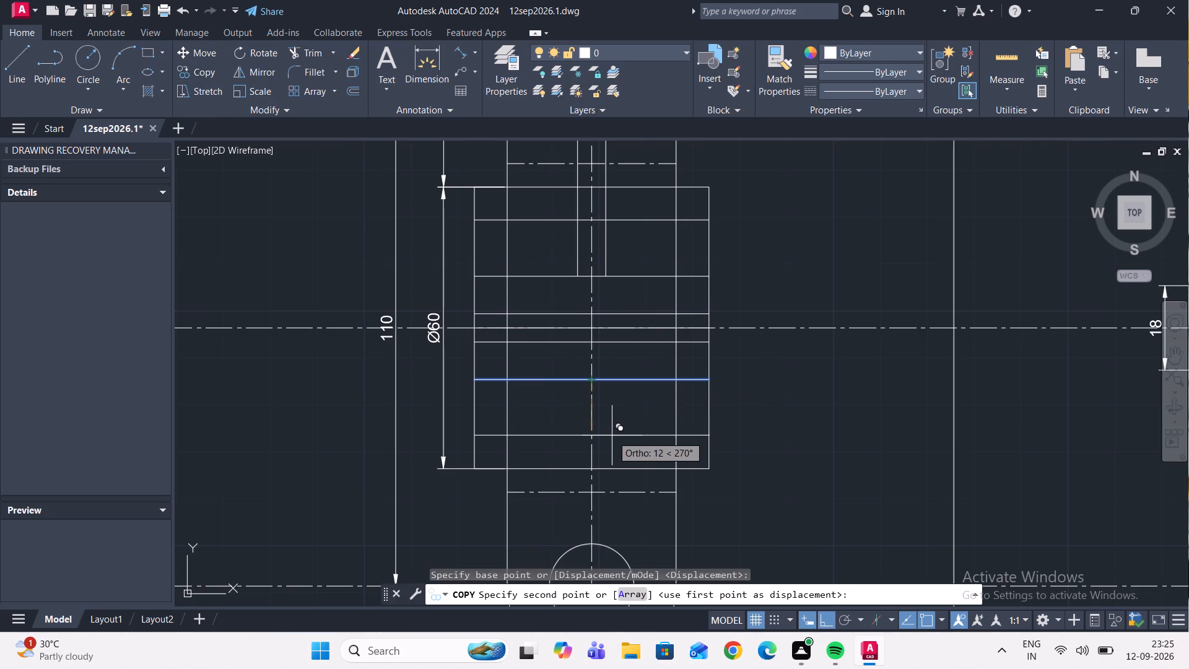
{"action": "type", "text": "12"}
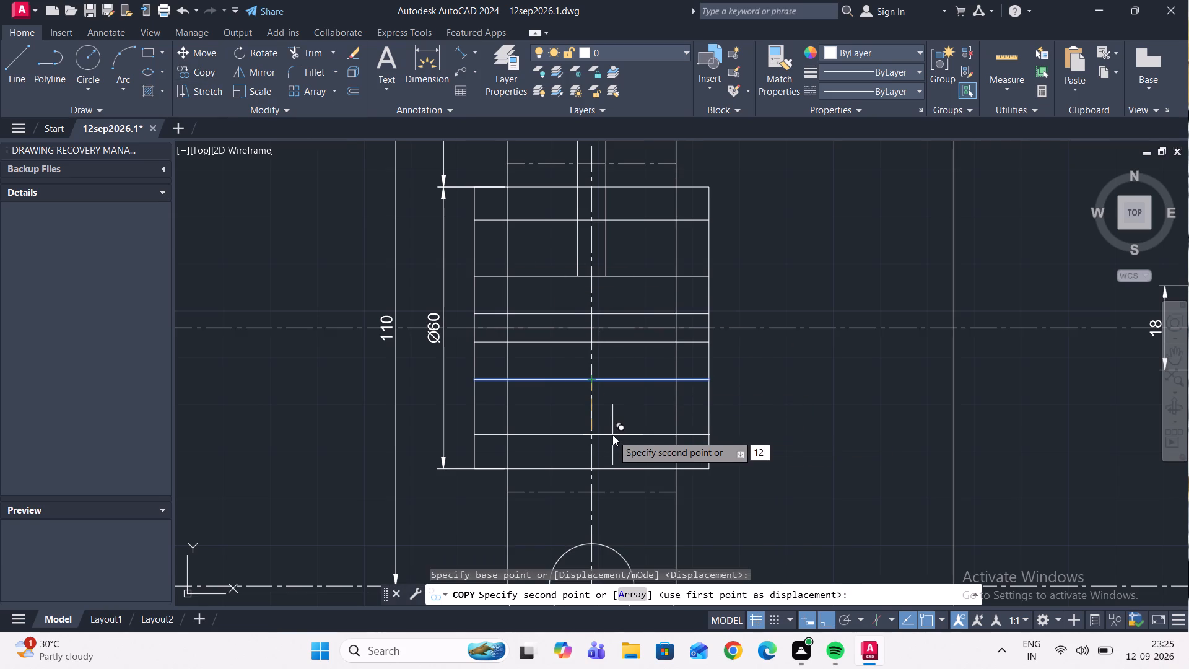
{"action": "key", "text": "Return"}
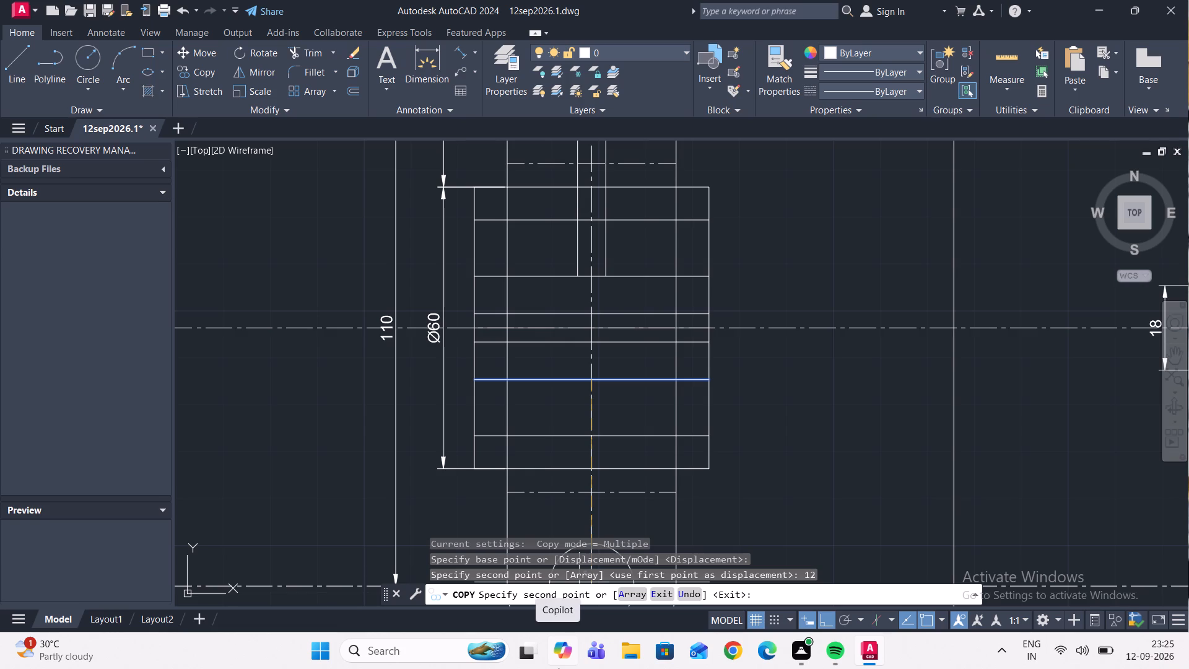
{"action": "key", "text": "Escape"}
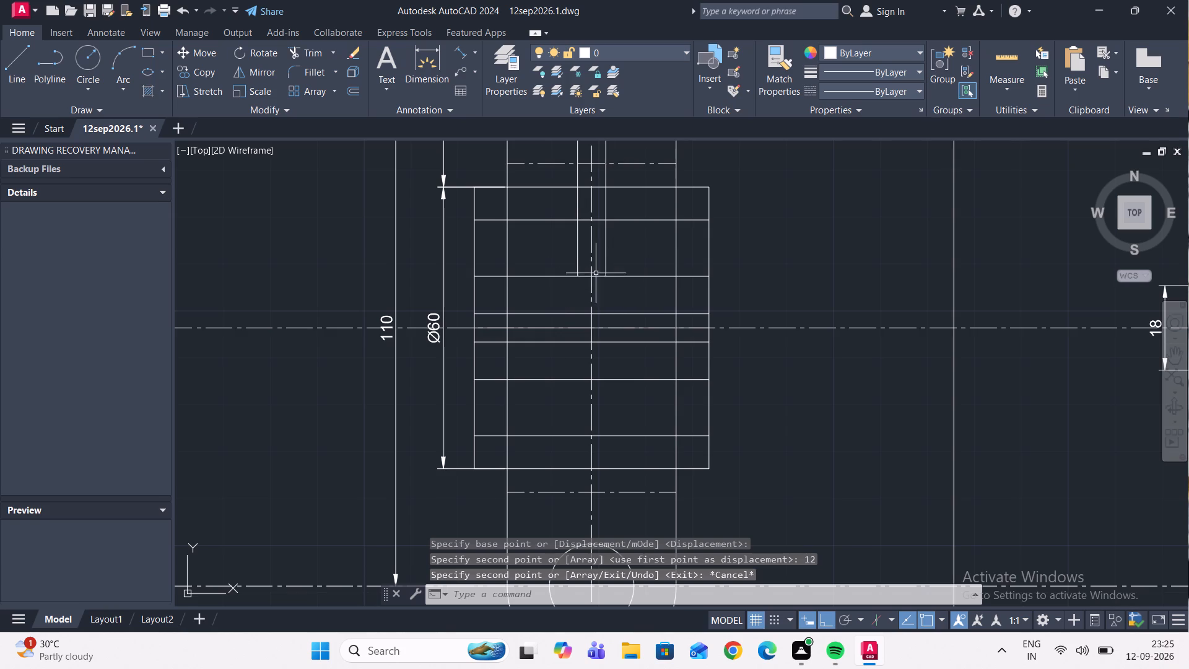
Trim the upper copied line beyond the lug's right edge, and that edge between the copied line and the rib's foot line.
{"action": "middle_click_drag", "start_coordinate": [573, 257], "coordinate": [559, 330]}
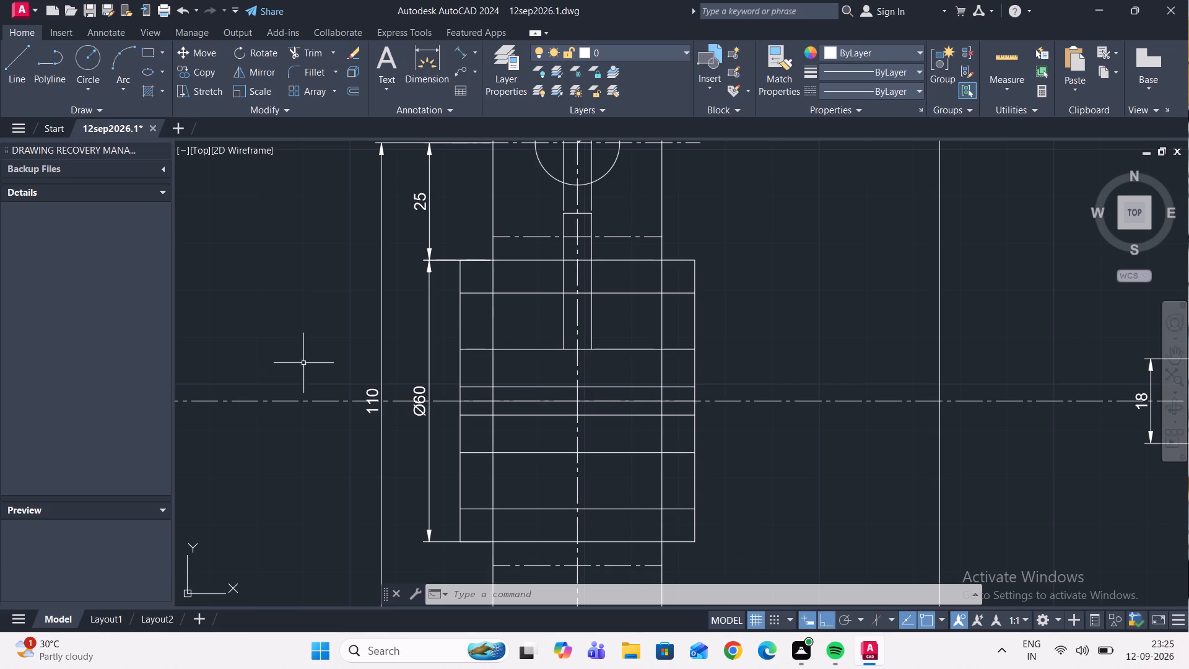
{"action": "left_click", "coordinate": [313, 55]}
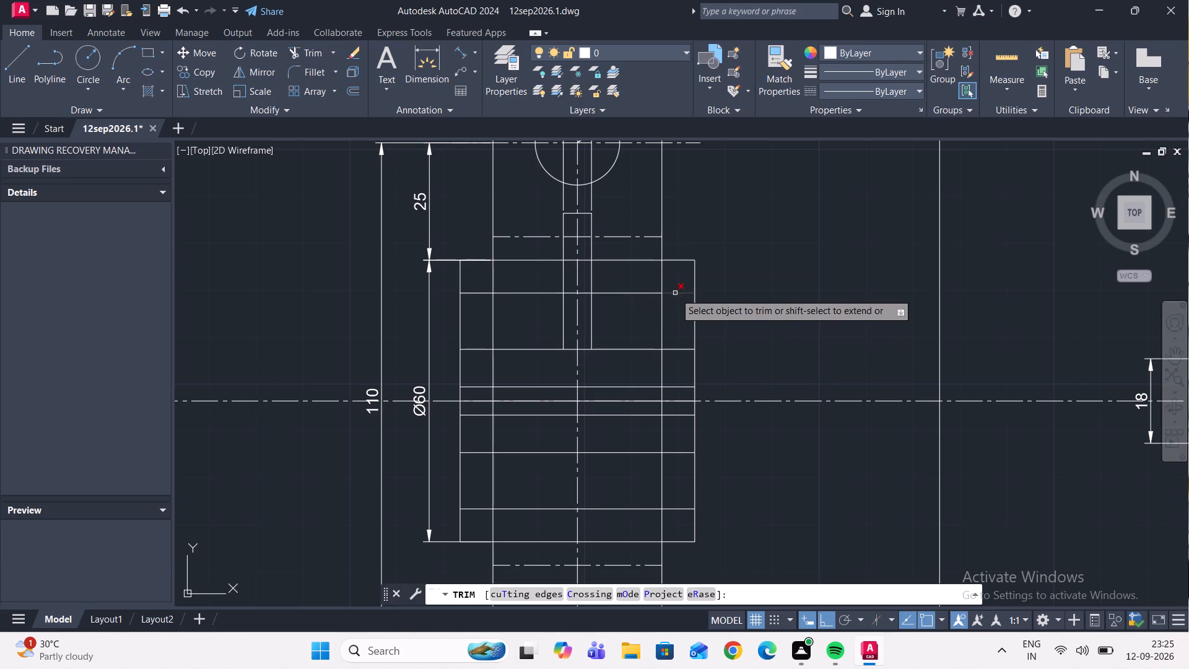
{"action": "left_click", "coordinate": [676, 292]}
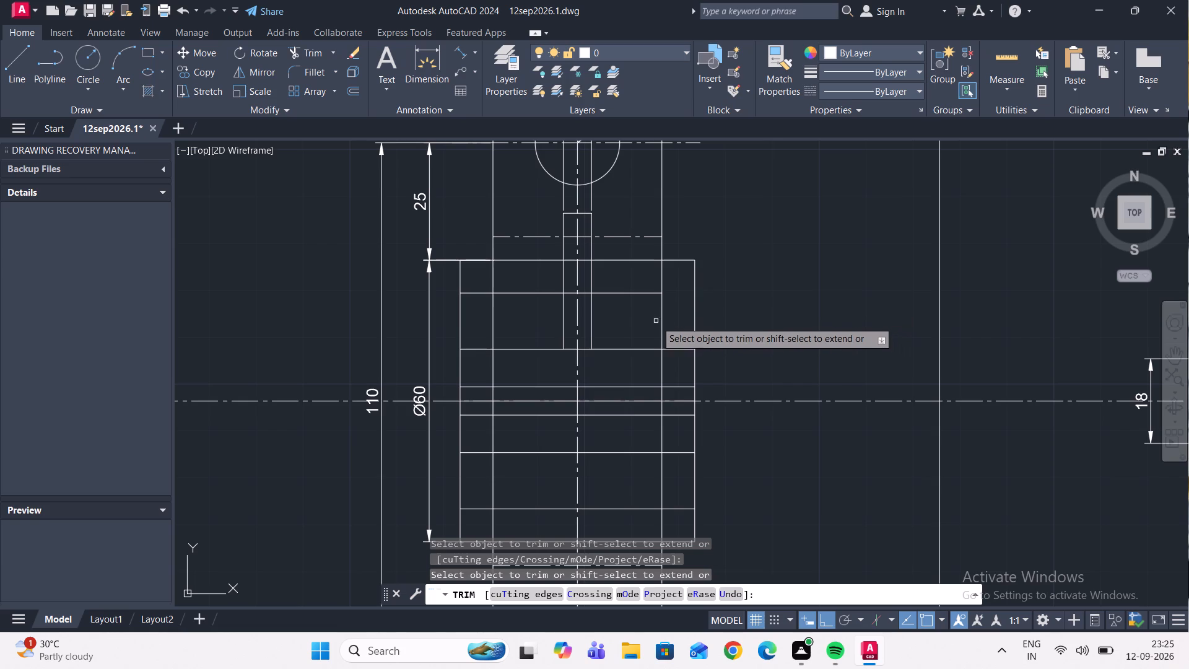
{"action": "left_click", "coordinate": [662, 317]}
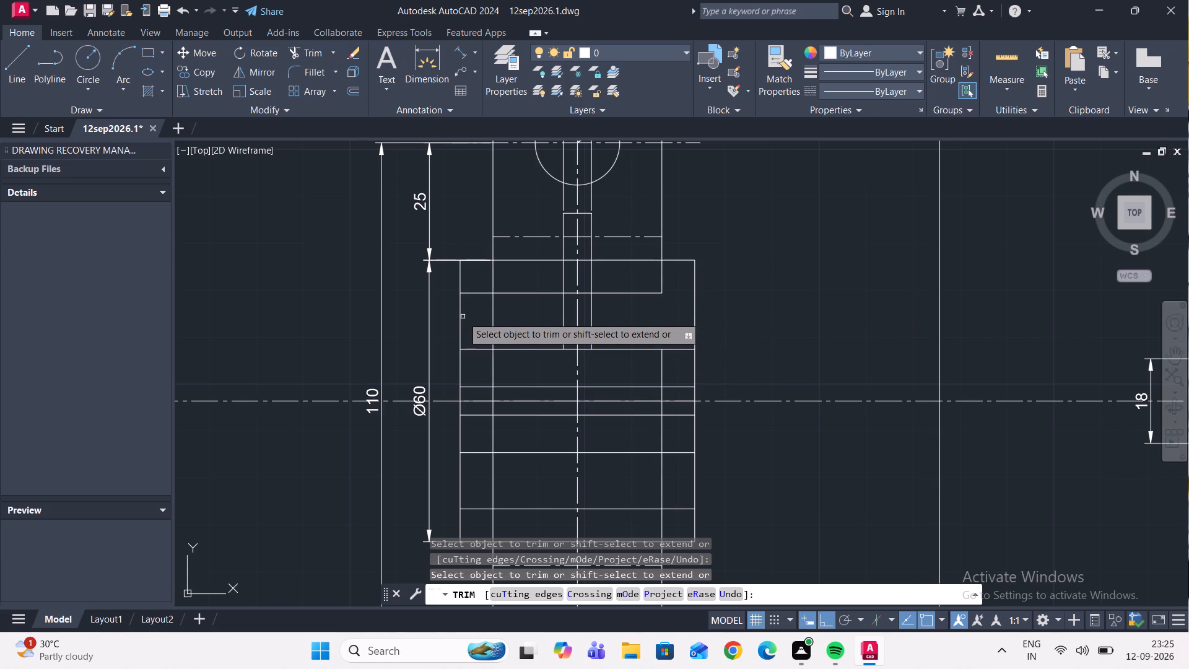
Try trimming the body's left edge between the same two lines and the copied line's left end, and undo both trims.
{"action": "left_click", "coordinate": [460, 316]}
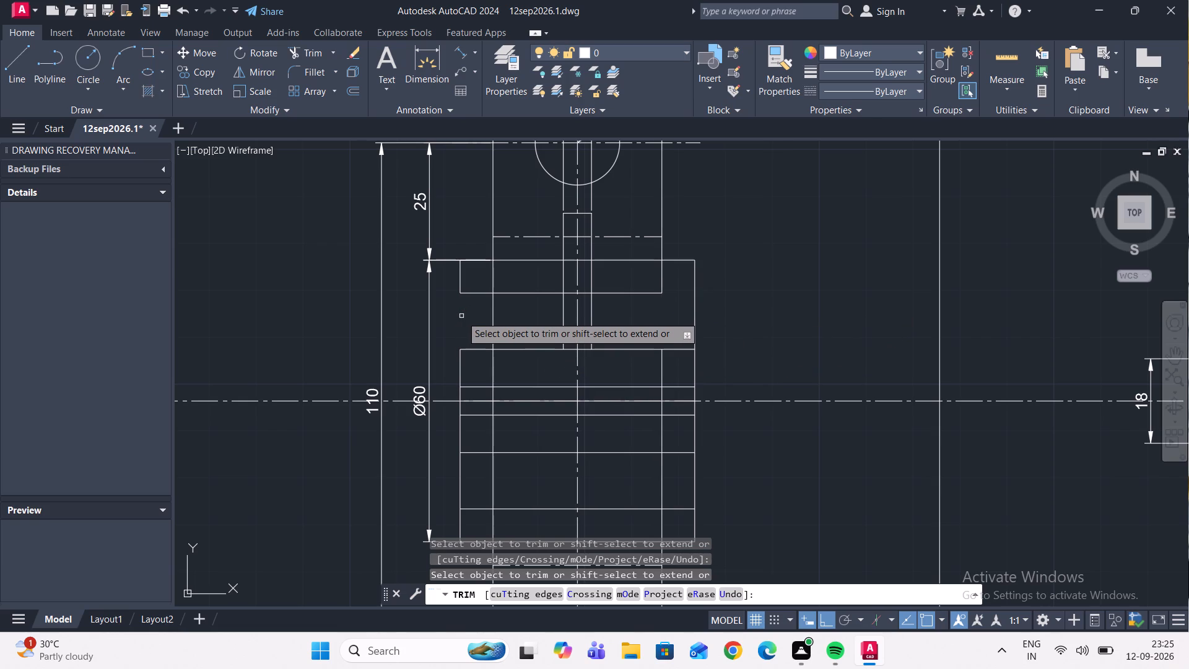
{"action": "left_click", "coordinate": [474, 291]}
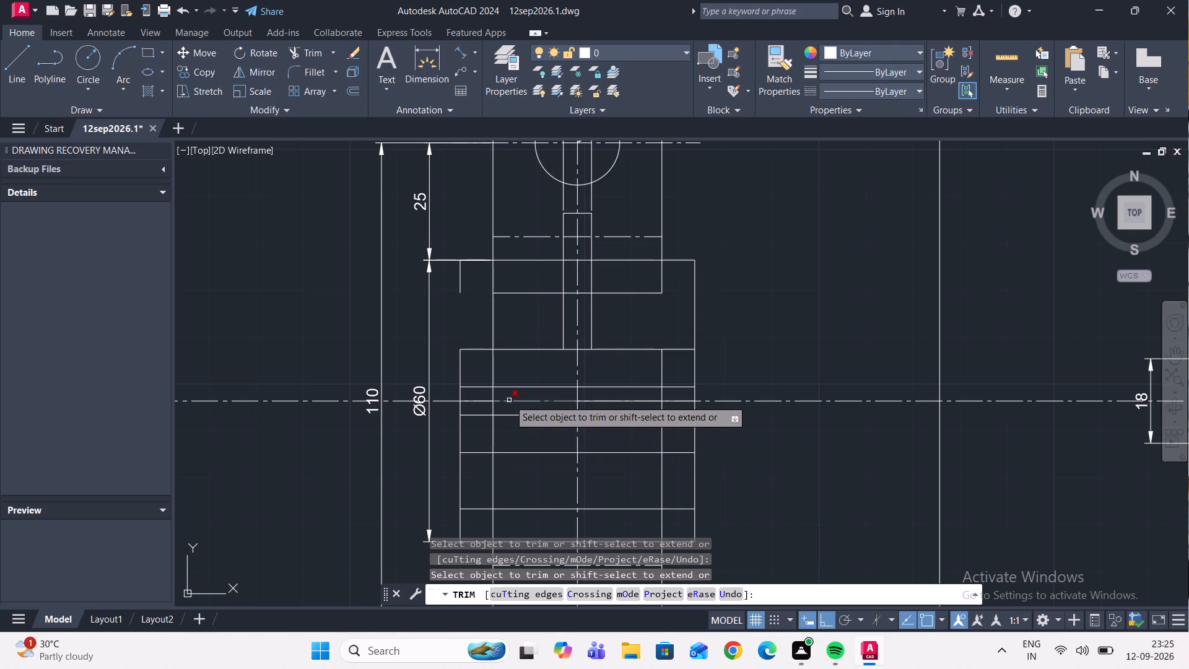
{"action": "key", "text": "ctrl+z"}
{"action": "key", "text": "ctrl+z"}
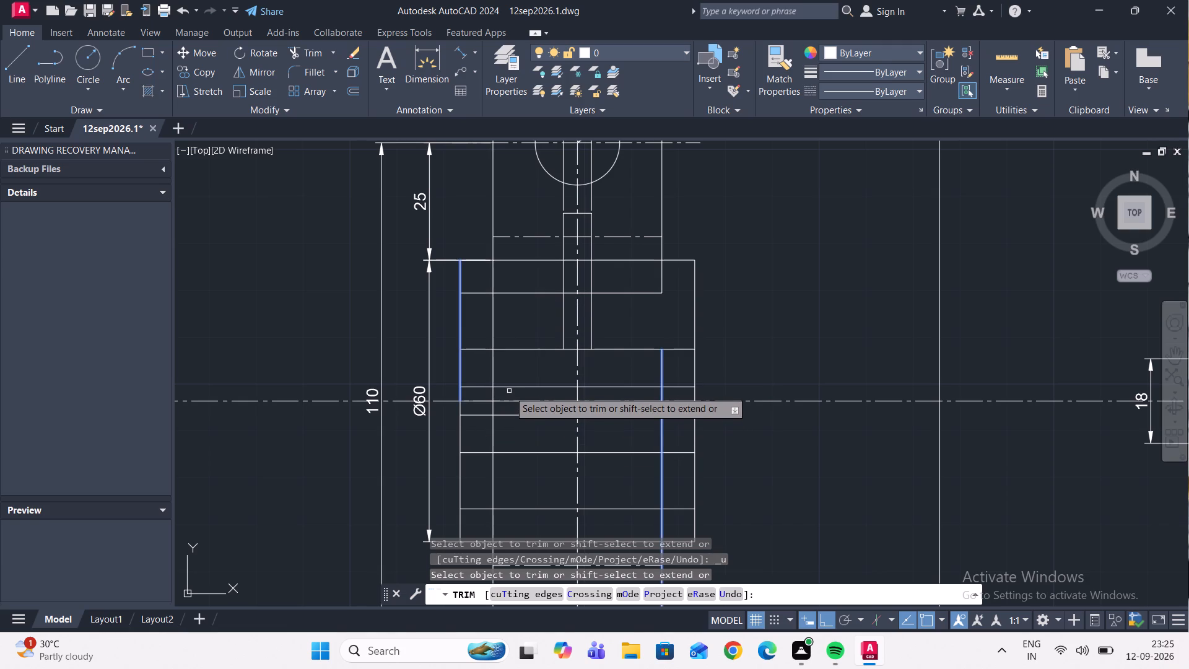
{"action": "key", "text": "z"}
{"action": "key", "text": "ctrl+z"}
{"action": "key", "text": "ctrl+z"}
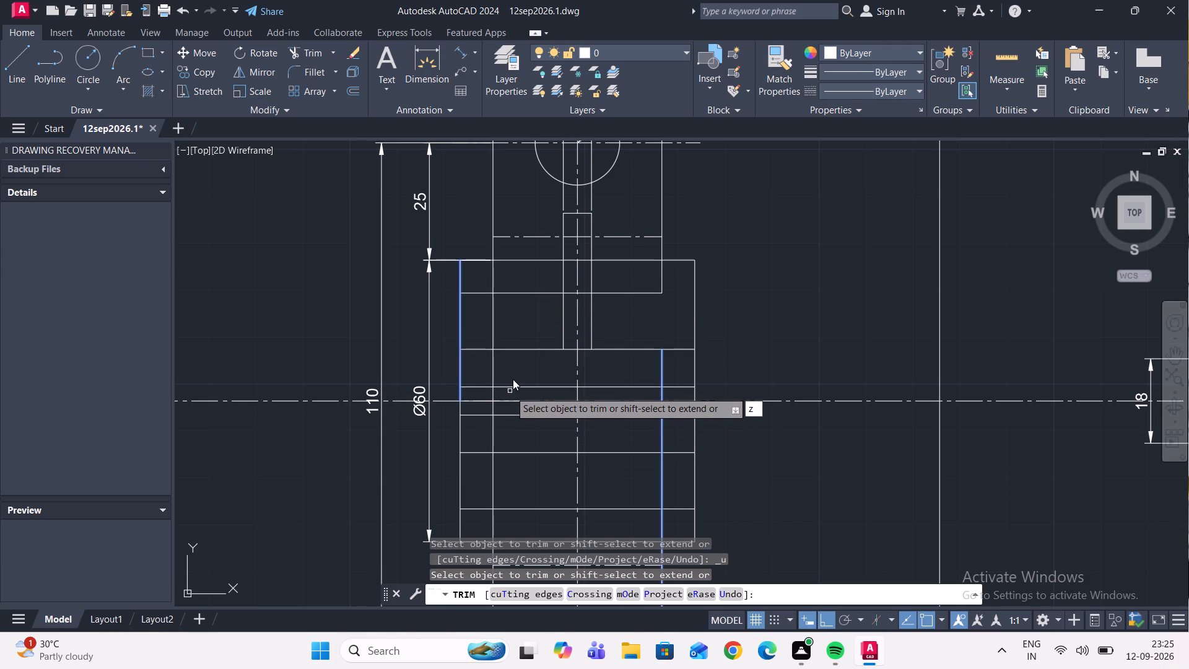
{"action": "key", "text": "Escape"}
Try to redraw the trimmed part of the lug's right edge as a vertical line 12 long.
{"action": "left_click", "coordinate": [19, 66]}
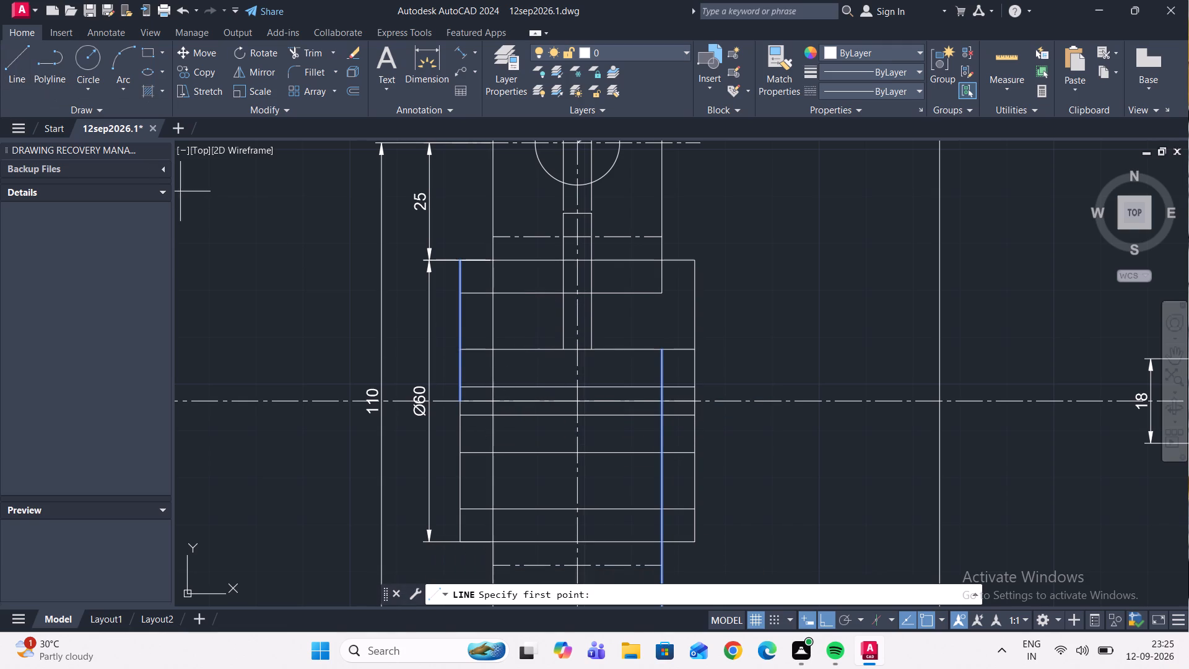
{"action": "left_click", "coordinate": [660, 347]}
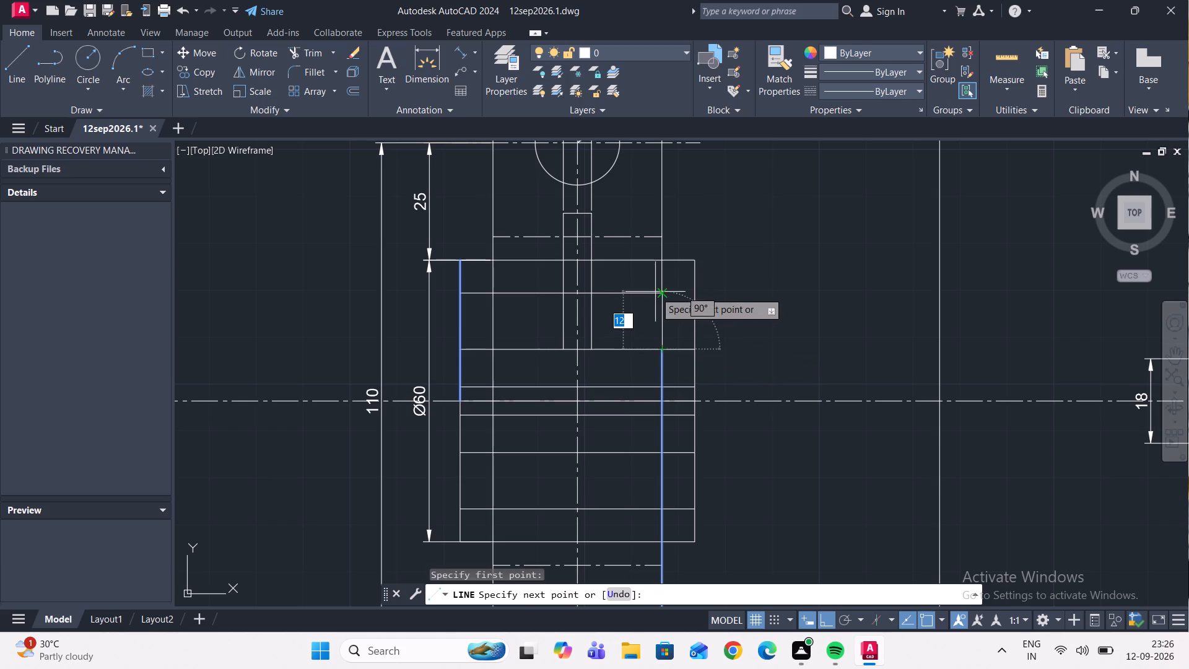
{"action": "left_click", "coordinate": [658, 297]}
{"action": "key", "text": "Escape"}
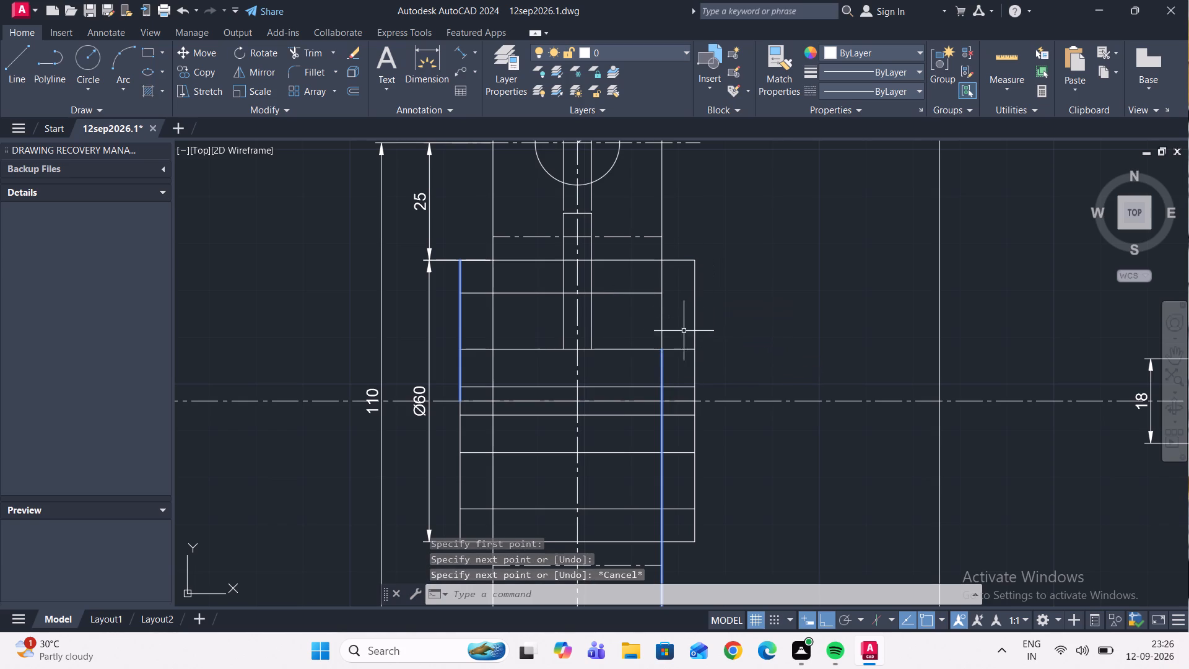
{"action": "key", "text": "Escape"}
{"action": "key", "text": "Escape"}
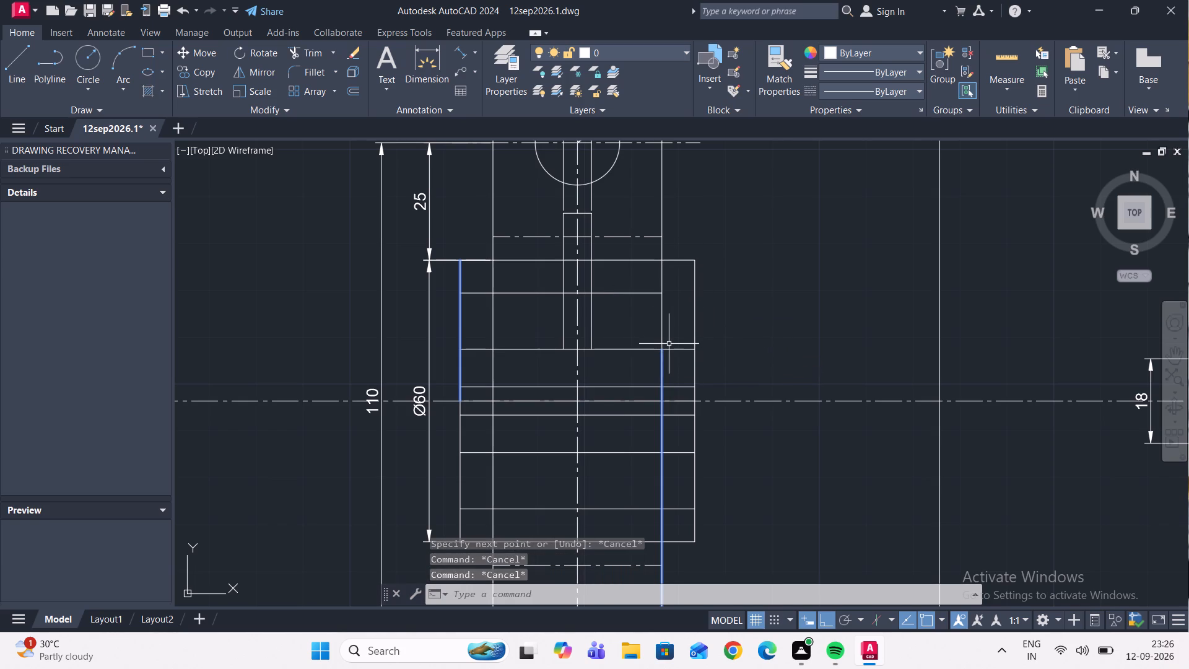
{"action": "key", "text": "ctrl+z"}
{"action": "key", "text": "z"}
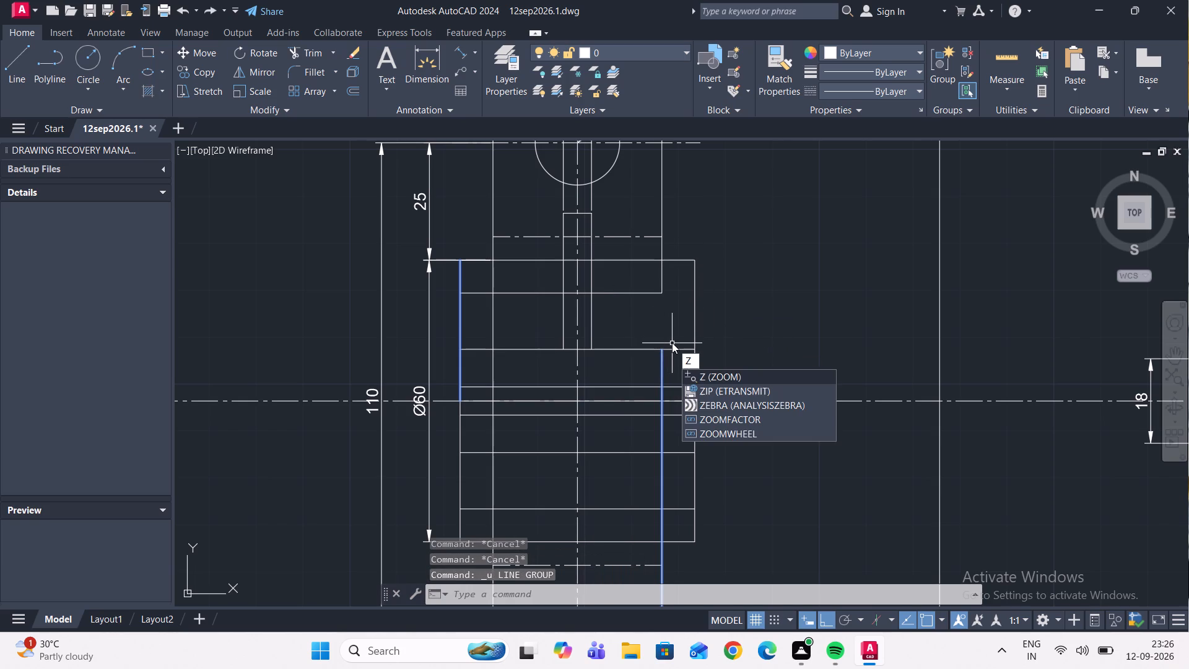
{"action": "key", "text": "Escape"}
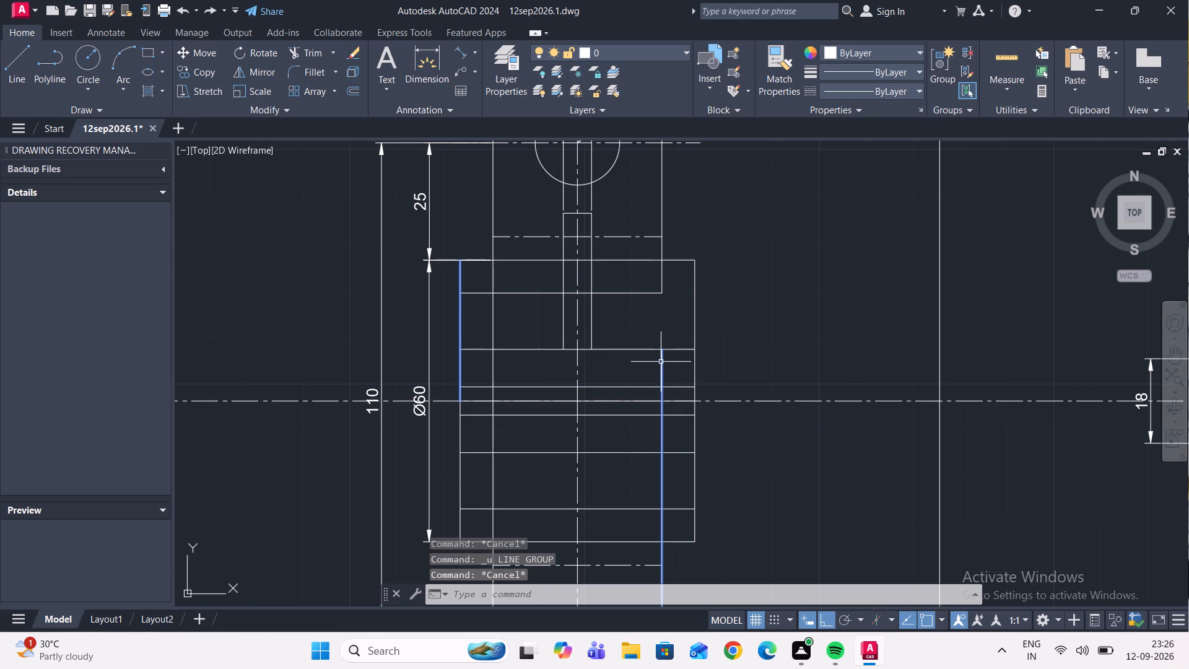
Delete the remaining vertical line of the lug's right edge below the rib's foot line.
{"action": "left_click", "coordinate": [662, 373]}
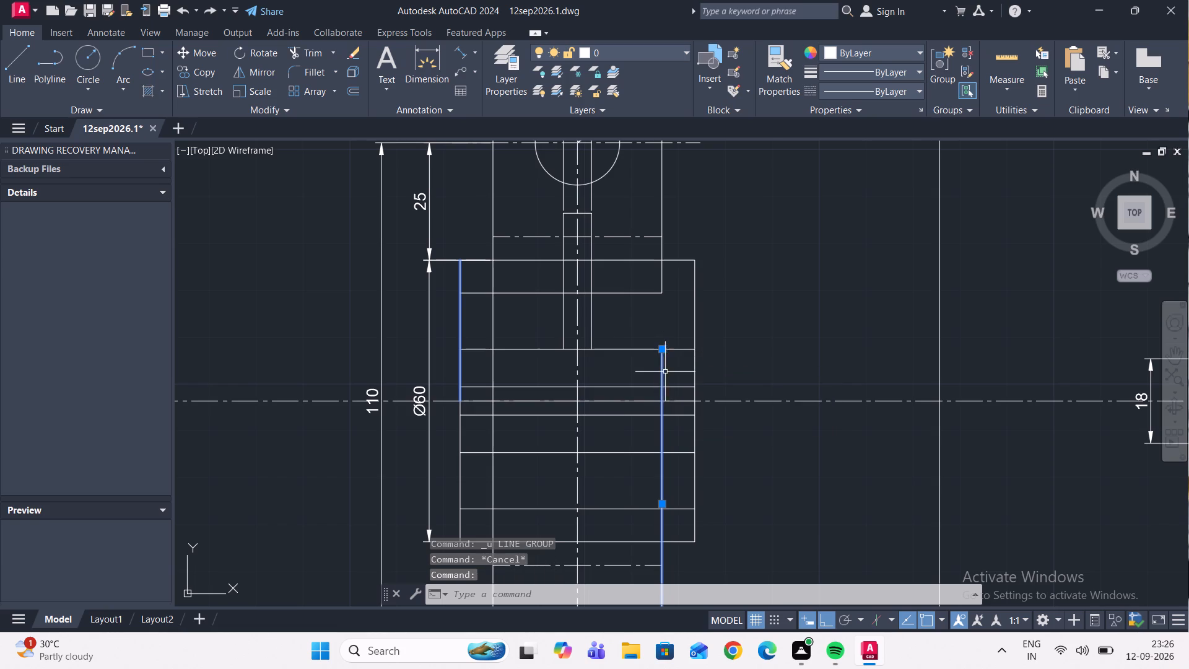
{"action": "key", "text": "Delete"}
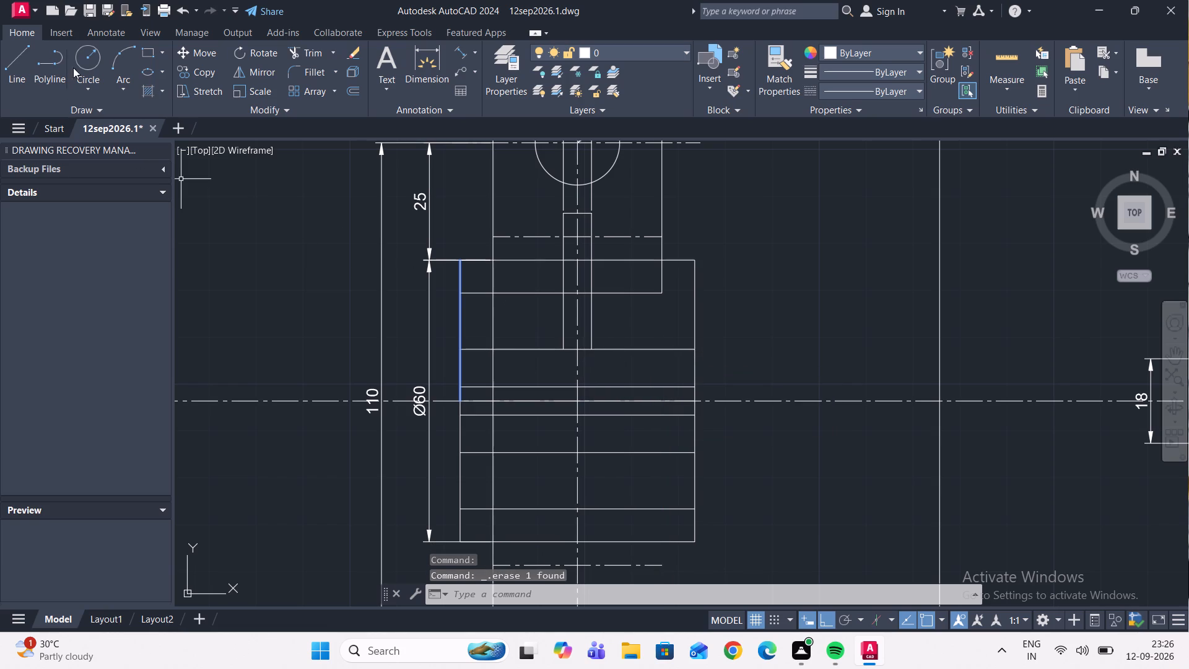
Draw vertical lines along the lug's right edge from the upper copied line to the body's bottom edge, and on to the lower hole's centre line.
{"action": "left_click", "coordinate": [20, 66]}
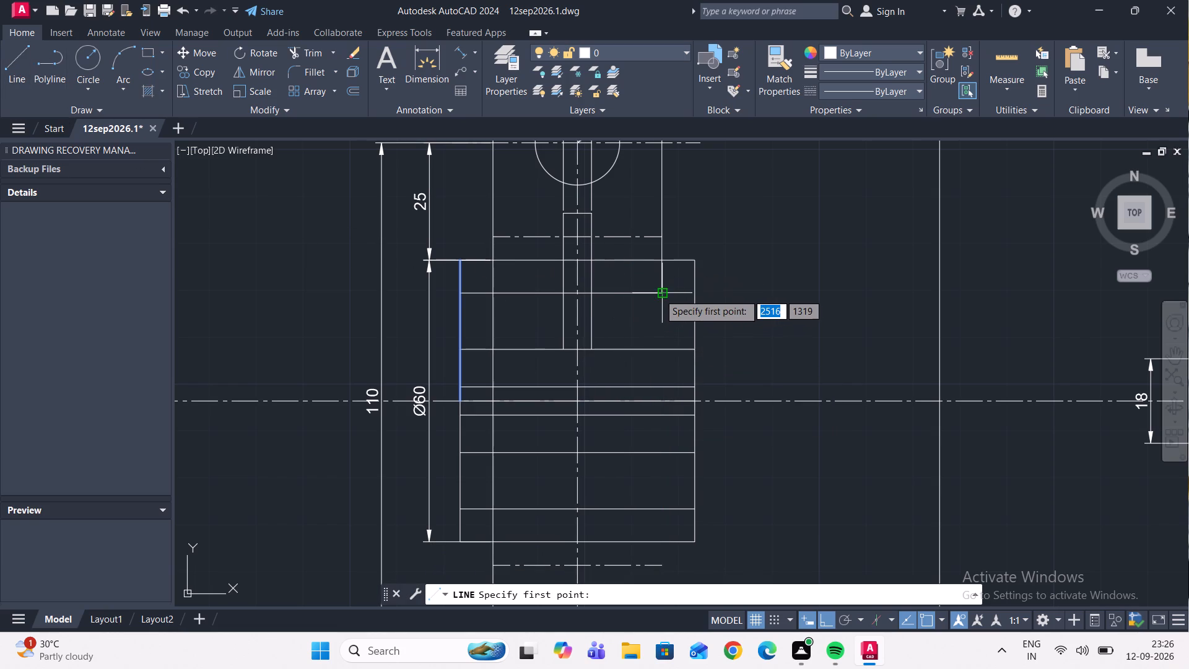
{"action": "left_click", "coordinate": [659, 293]}
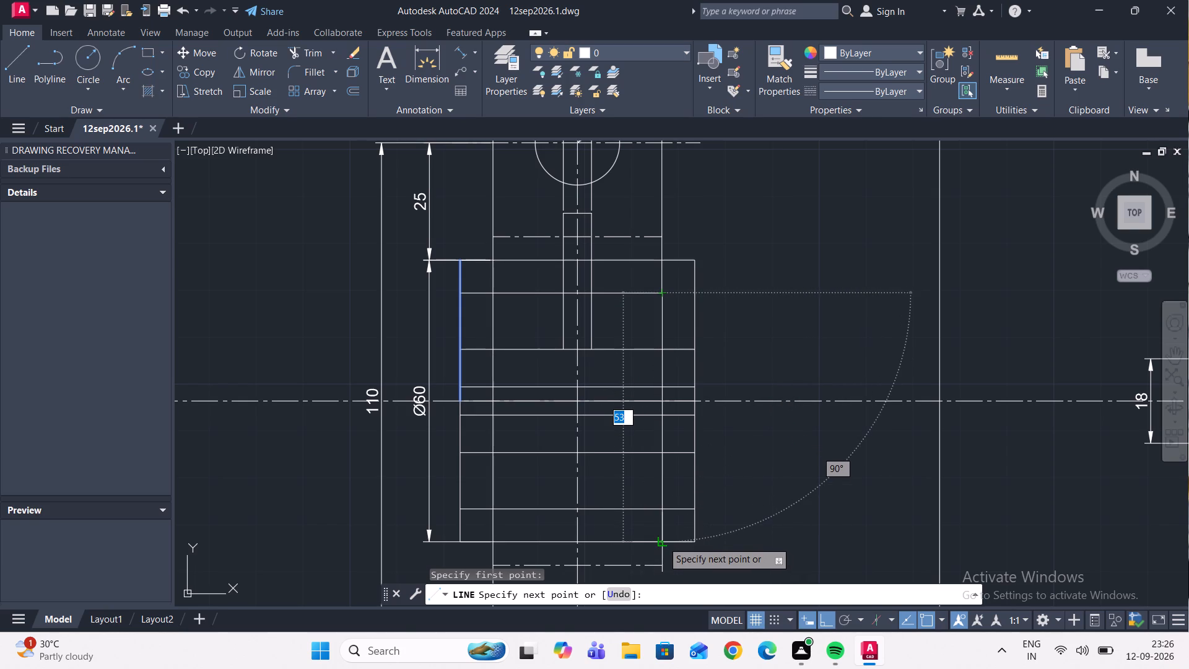
{"action": "left_click", "coordinate": [663, 541]}
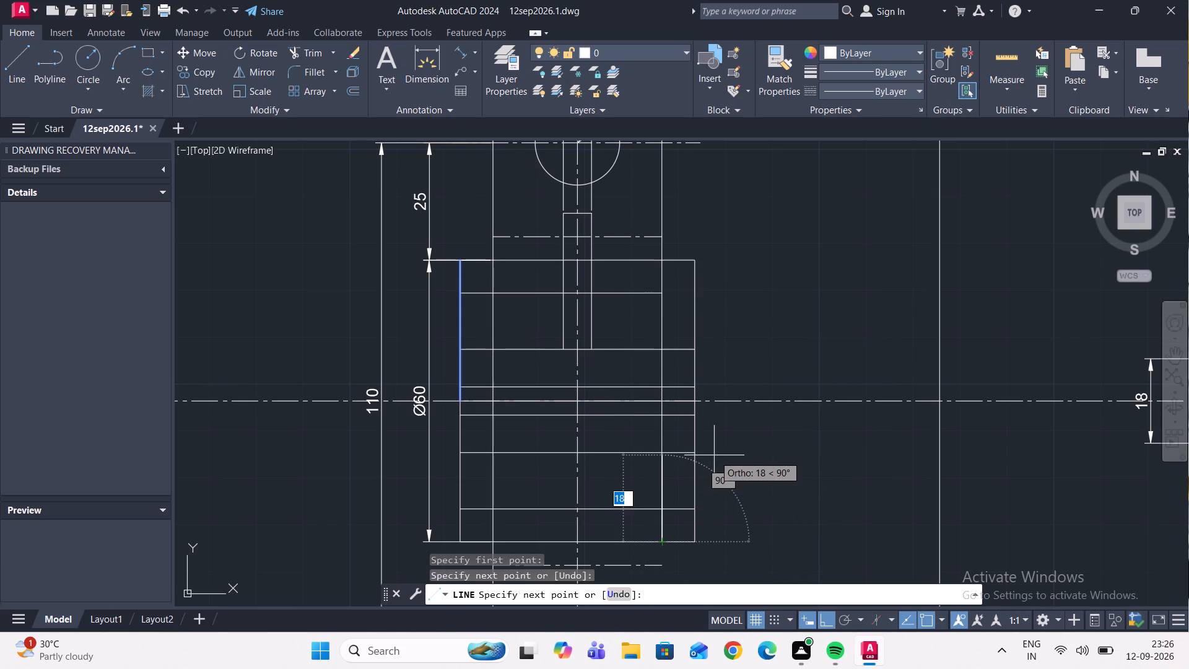
{"action": "scroll", "coordinate": [709, 424], "scroll_direction": "down", "scroll_amount": 3}
{"action": "scroll", "coordinate": [686, 460], "scroll_direction": "up", "scroll_amount": 3}
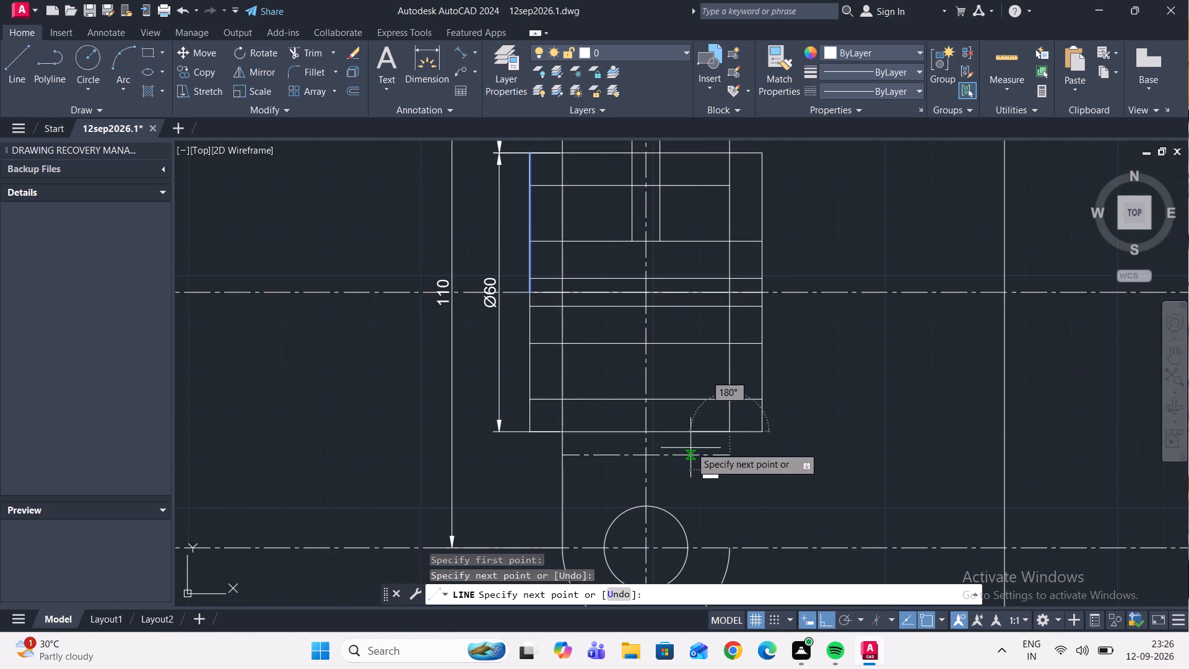
{"action": "left_click", "coordinate": [728, 550]}
{"action": "key", "text": "Escape"}
Trim the lower copied line's ends beyond the lug's edges, and both lug edges between that line and the lower flange line.
{"action": "scroll", "coordinate": [765, 458], "scroll_direction": "down", "scroll_amount": 2}
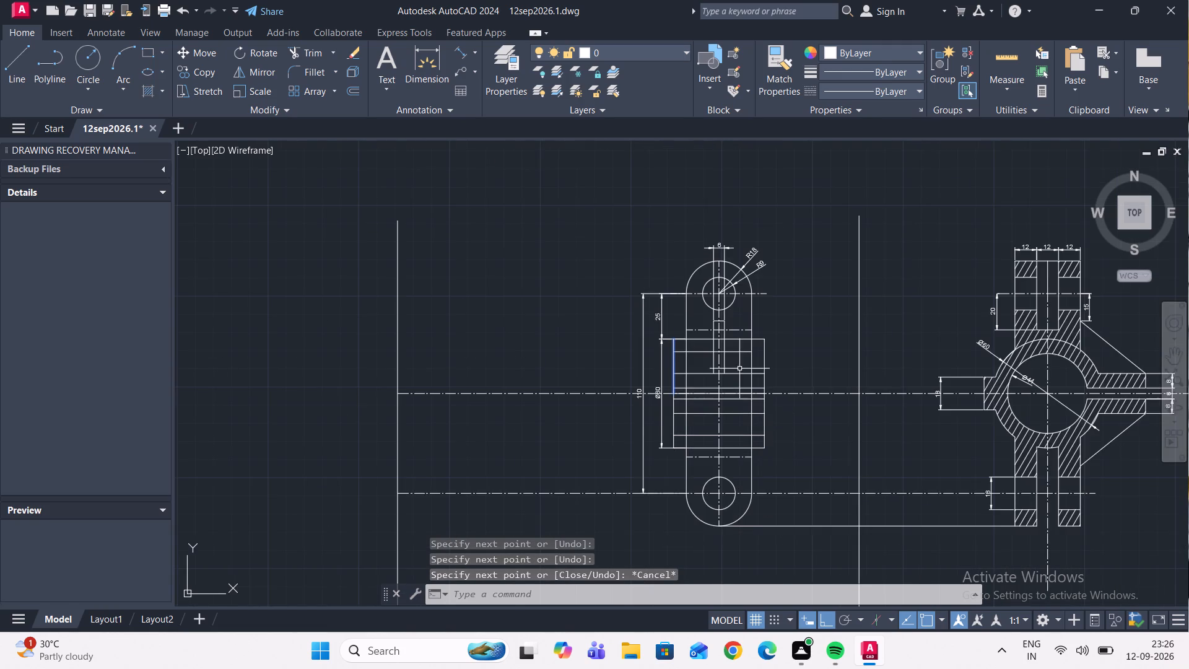
{"action": "scroll", "coordinate": [737, 355], "scroll_direction": "up", "scroll_amount": 1}
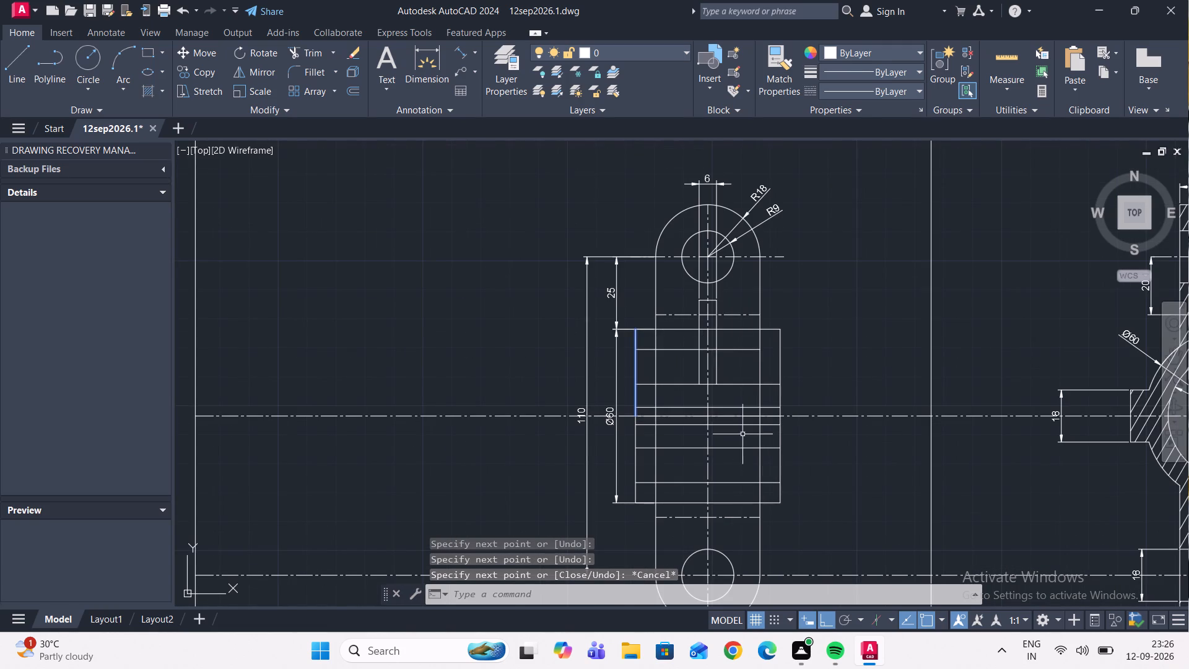
{"action": "left_click", "coordinate": [307, 51]}
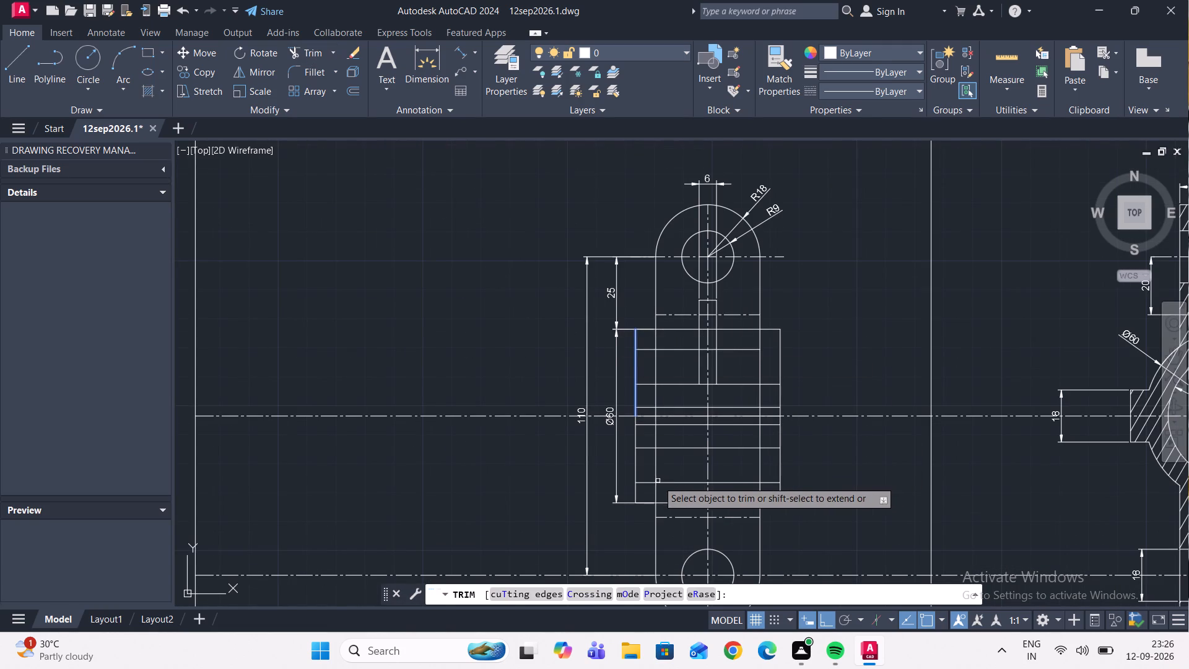
{"action": "left_click", "coordinate": [650, 483]}
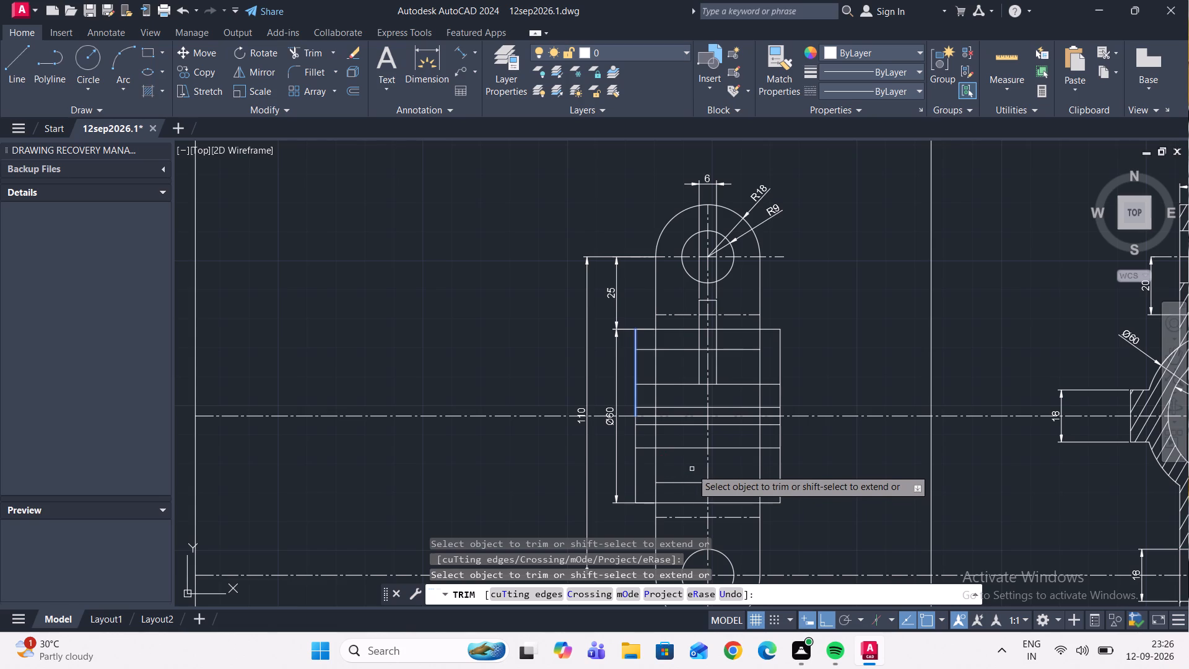
{"action": "left_click", "coordinate": [656, 471]}
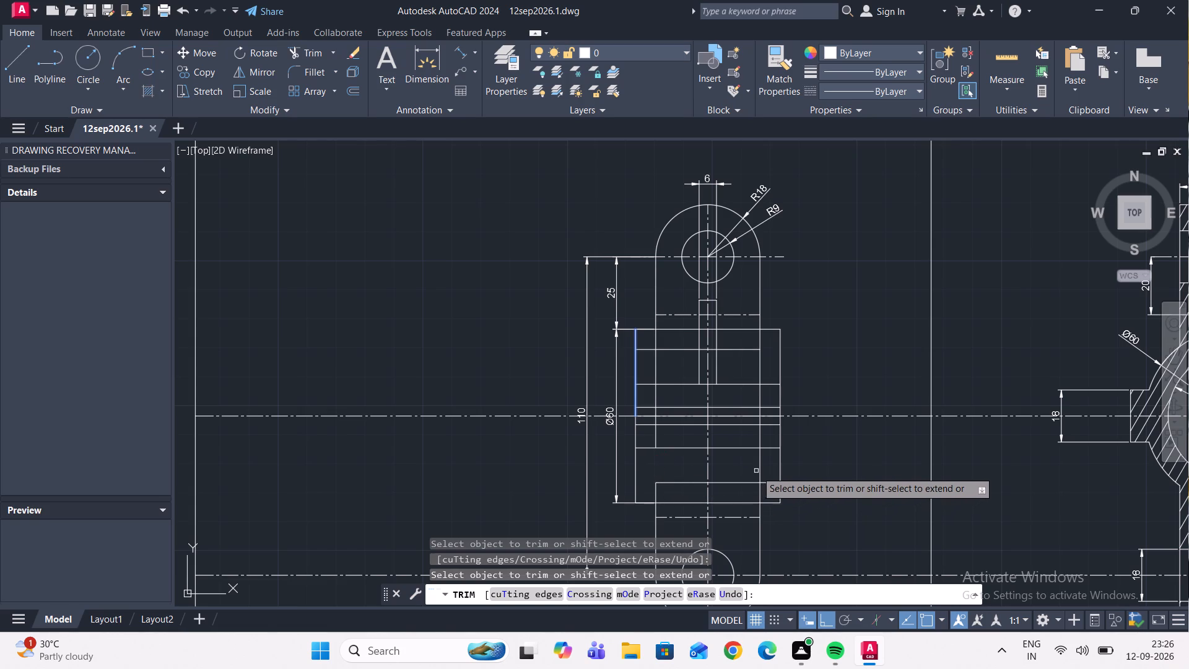
{"action": "left_click", "coordinate": [758, 470]}
{"action": "left_click", "coordinate": [771, 486]}
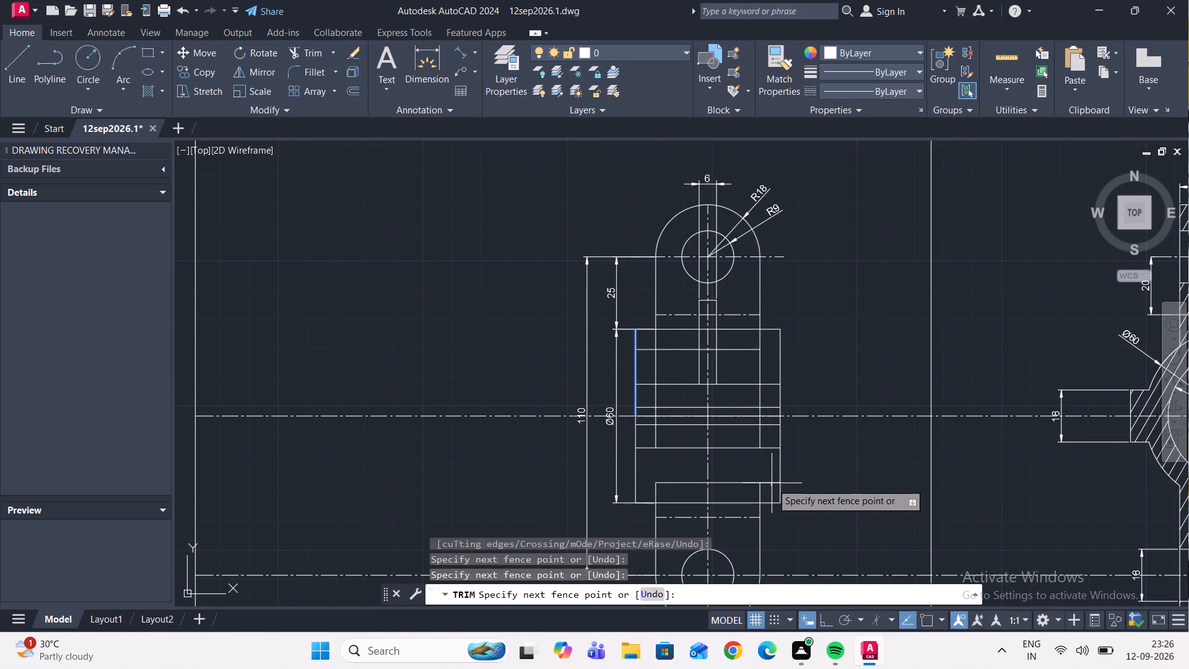
{"action": "left_click", "coordinate": [772, 479]}
Trim the lug's right edge from the lower flange line up to the rib's foot line.
{"action": "scroll", "coordinate": [761, 438], "scroll_direction": "up", "scroll_amount": 2}
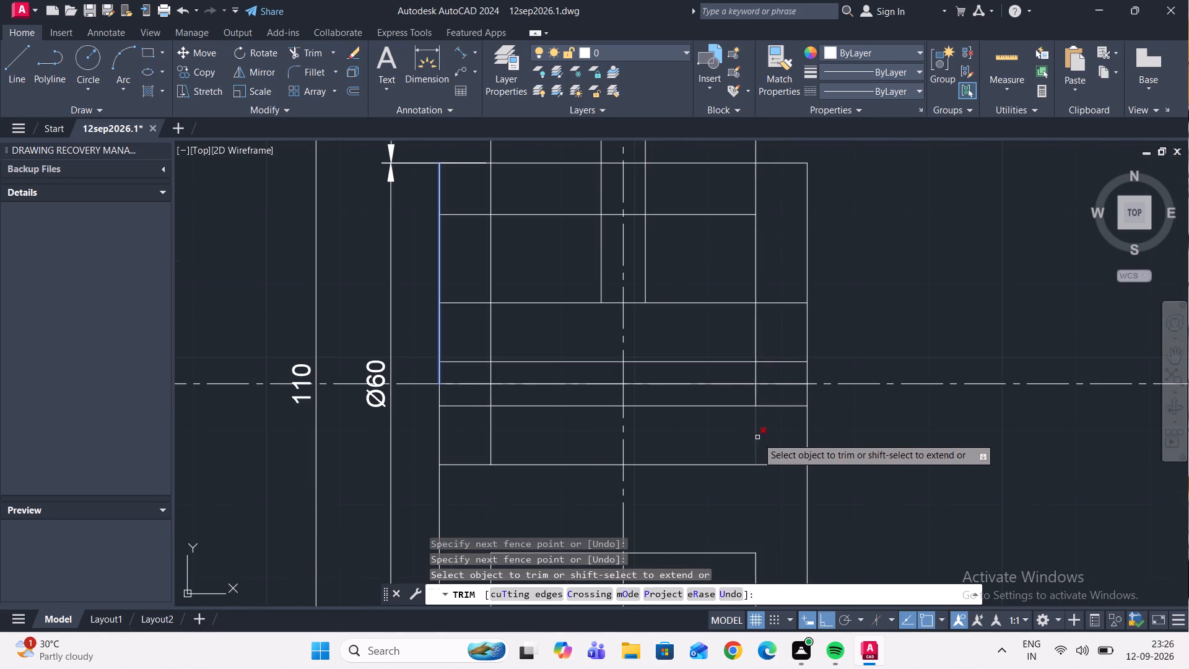
{"action": "left_click", "coordinate": [757, 437]}
{"action": "left_click", "coordinate": [757, 398]}
{"action": "left_click", "coordinate": [756, 378]}
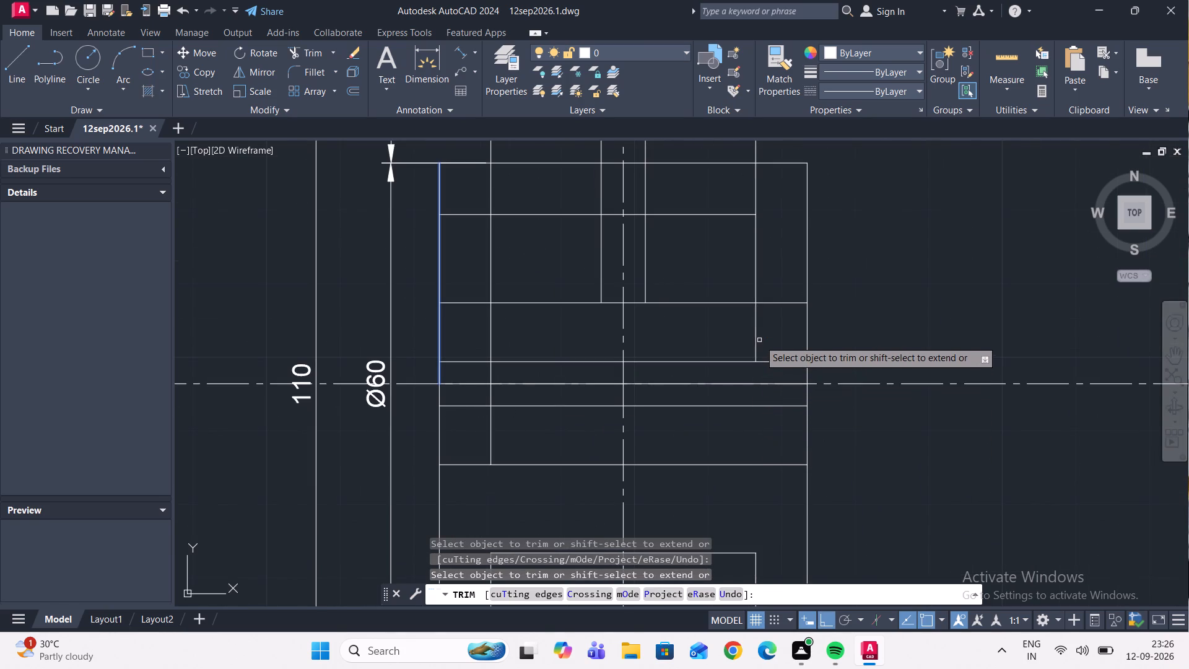
{"action": "left_click", "coordinate": [757, 339]}
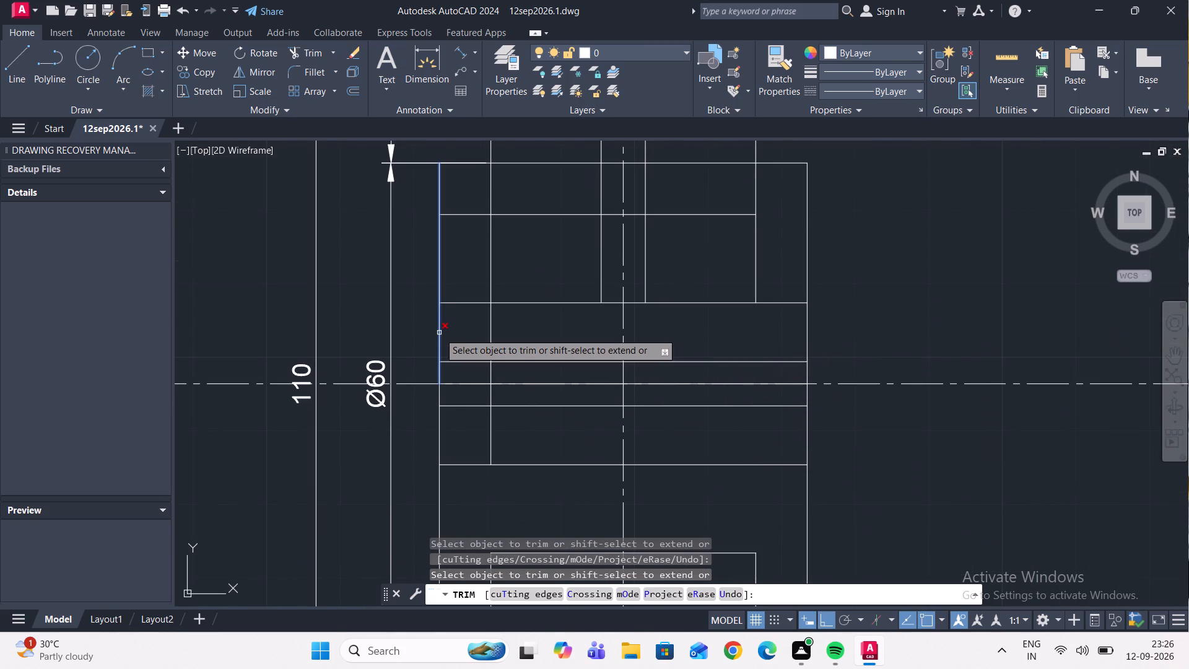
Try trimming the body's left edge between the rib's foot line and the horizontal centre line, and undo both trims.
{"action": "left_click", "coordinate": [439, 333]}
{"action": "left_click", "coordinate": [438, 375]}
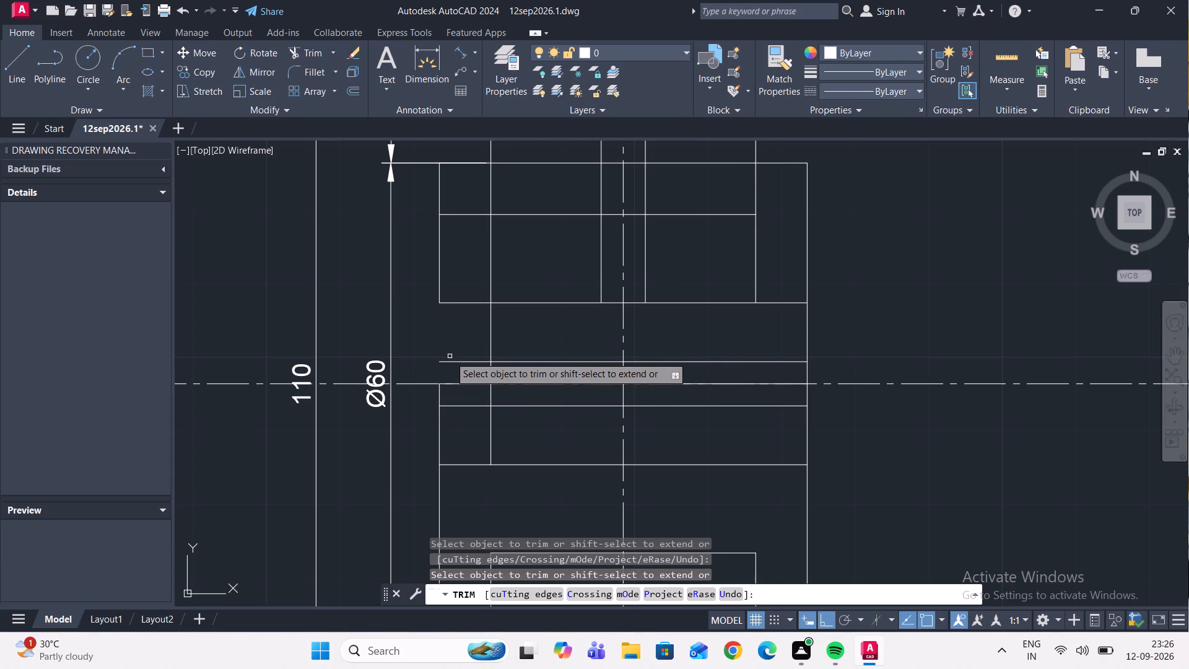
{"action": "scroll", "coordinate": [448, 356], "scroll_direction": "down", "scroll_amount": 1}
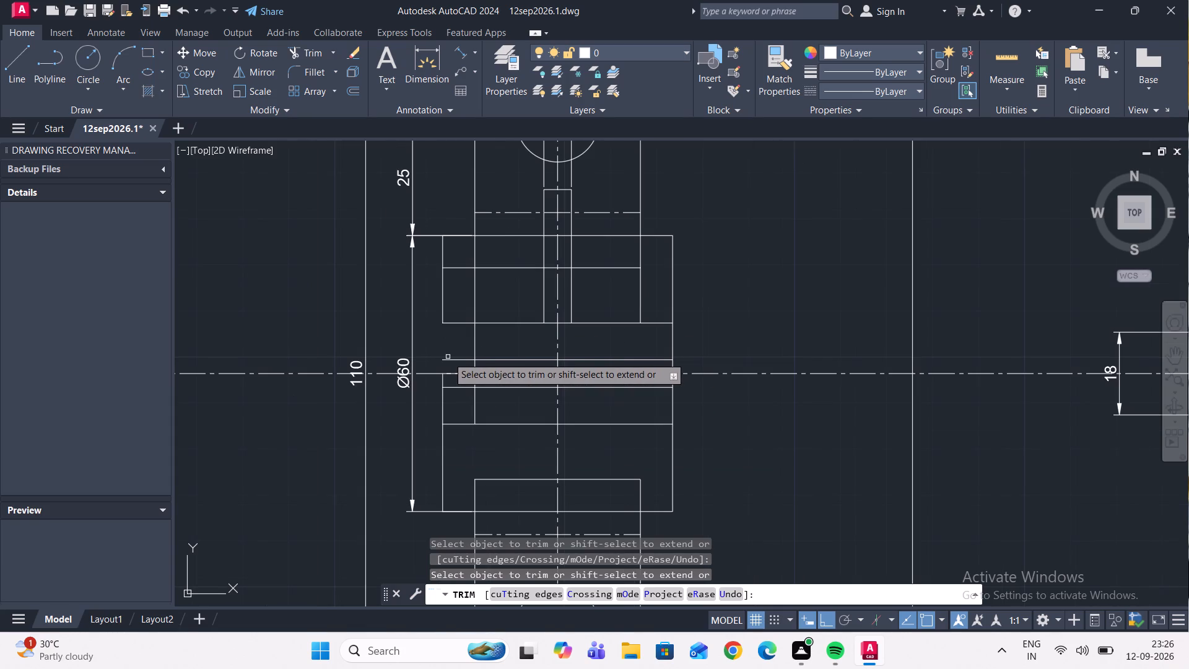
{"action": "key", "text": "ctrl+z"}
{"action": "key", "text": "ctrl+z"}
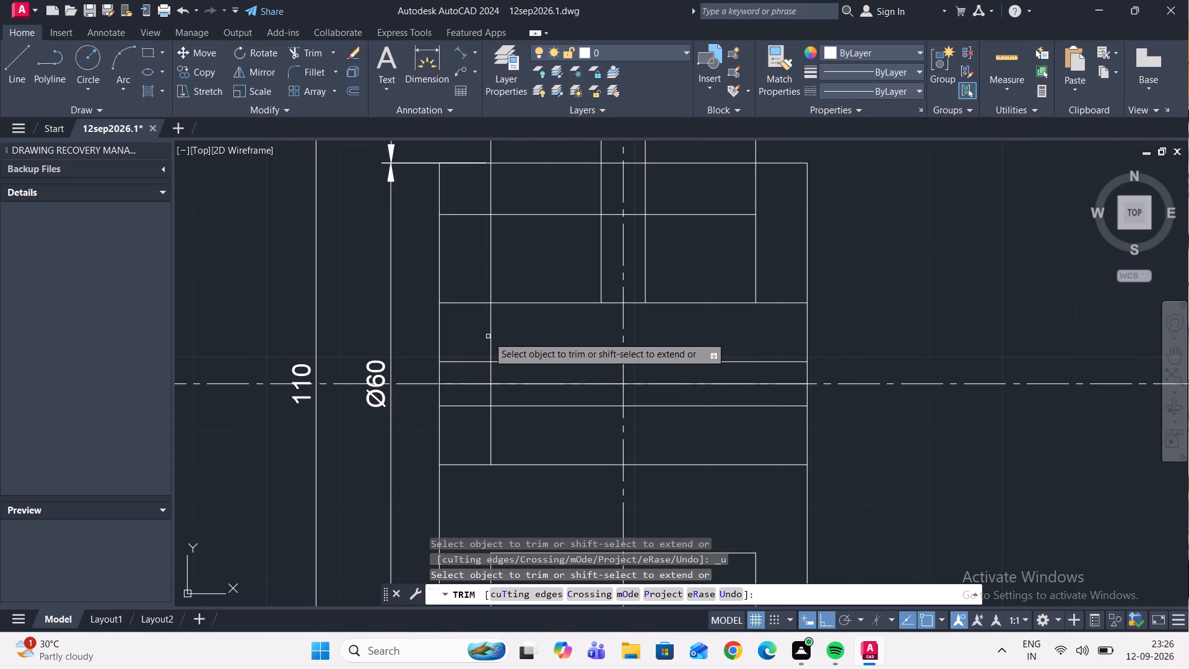
Trim the lug's left edge from the rib's foot line down to the lower flange line.
{"action": "left_click", "coordinate": [492, 333]}
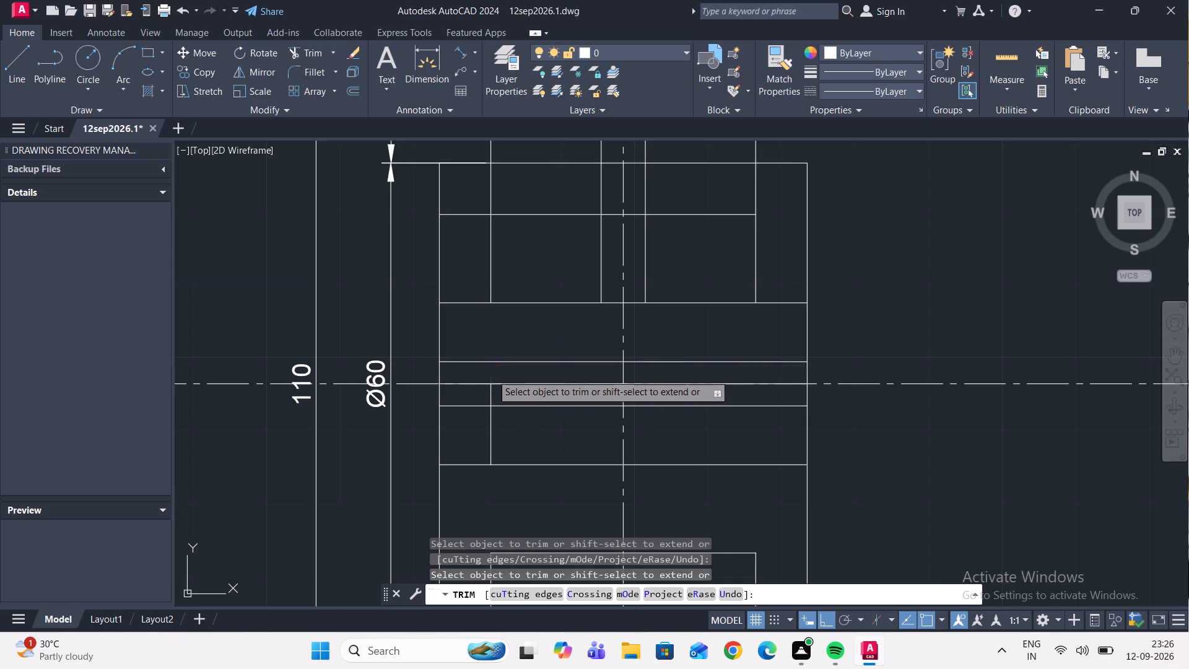
{"action": "left_click", "coordinate": [492, 374]}
{"action": "left_click", "coordinate": [490, 390]}
{"action": "left_click", "coordinate": [491, 426]}
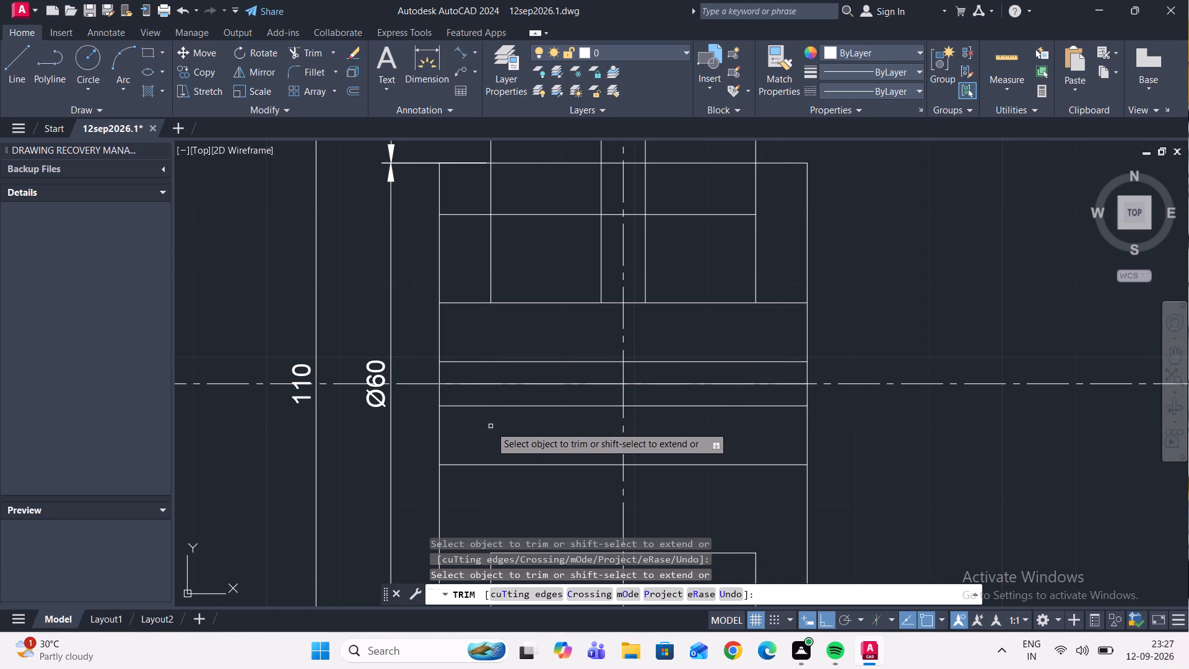
Trim both lug edges between the upper copied line and the rib's foot line, and the copied line's end beyond the left edge.
{"action": "scroll", "coordinate": [513, 414], "scroll_direction": "down", "scroll_amount": 3}
{"action": "scroll", "coordinate": [507, 369], "scroll_direction": "up", "scroll_amount": 2}
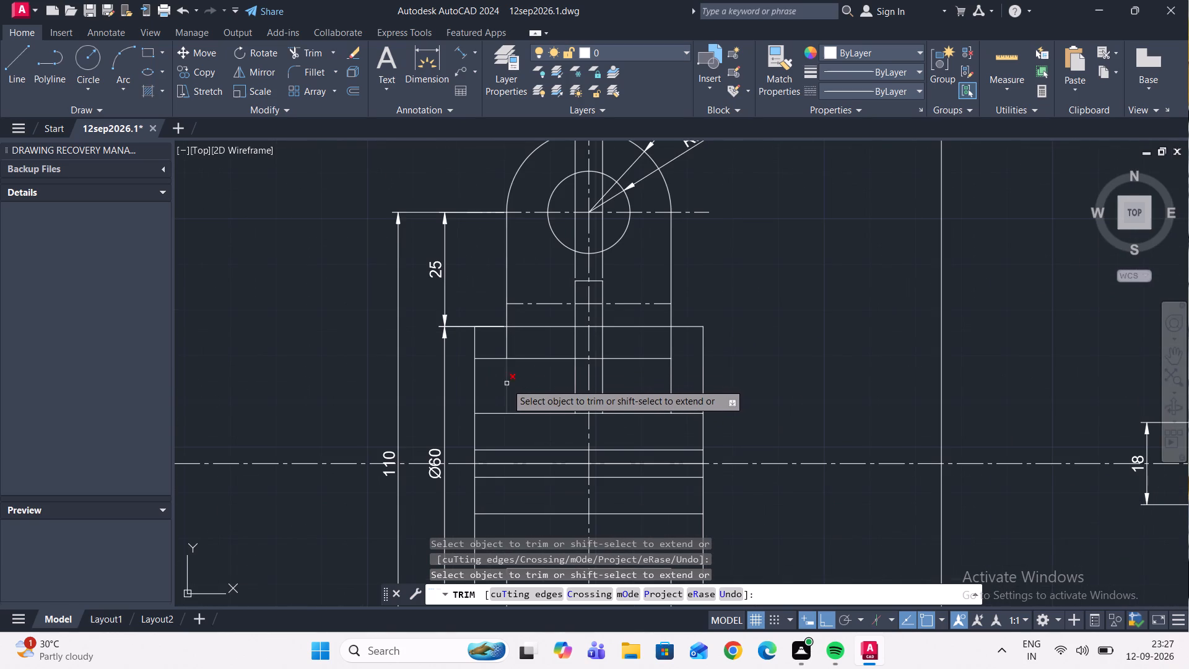
{"action": "left_click", "coordinate": [507, 383]}
{"action": "left_click", "coordinate": [492, 358]}
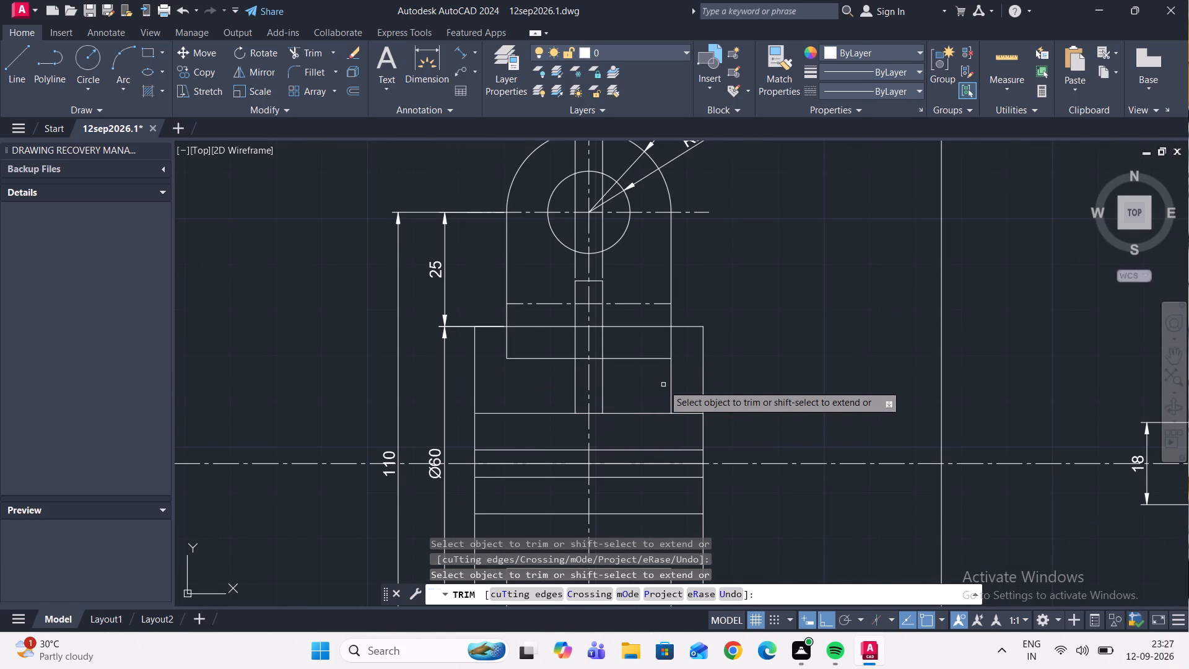
{"action": "left_click", "coordinate": [670, 382]}
Examine the trimmed 110/Ø60 view alongside the section view and the isometric drawings.
{"action": "scroll", "coordinate": [672, 387], "scroll_direction": "down", "scroll_amount": 1}
{"action": "scroll", "coordinate": [762, 382], "scroll_direction": "down", "scroll_amount": 1}
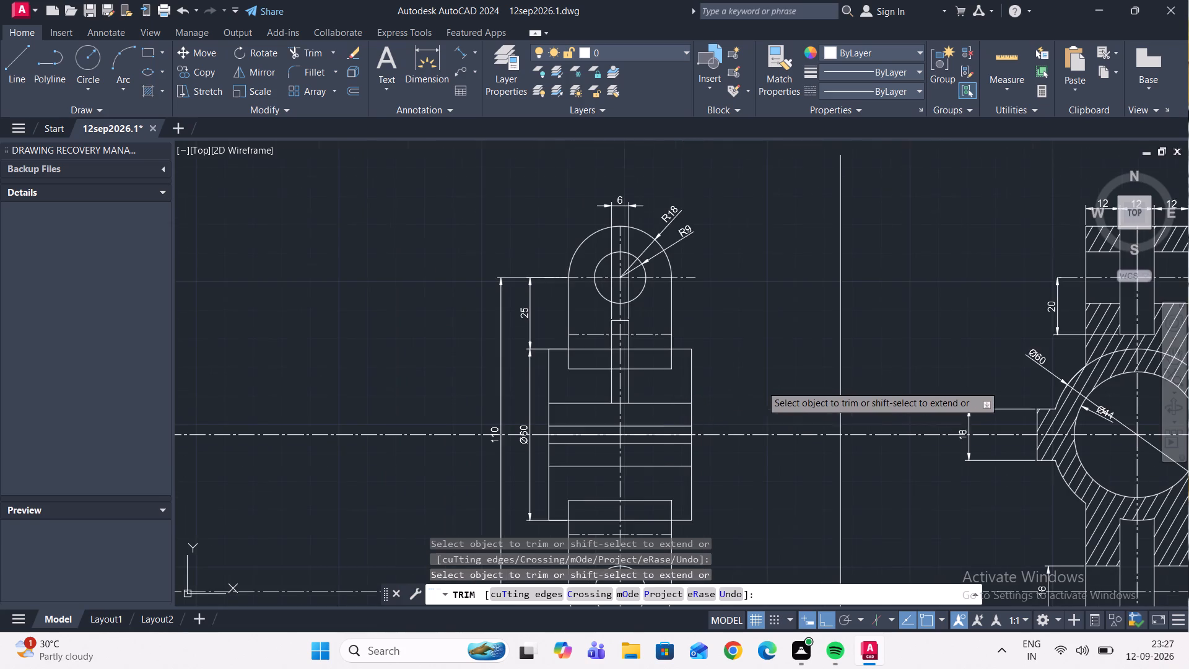
{"action": "scroll", "coordinate": [763, 380], "scroll_direction": "down", "scroll_amount": 2}
{"action": "scroll", "coordinate": [757, 399], "scroll_direction": "up", "scroll_amount": 2}
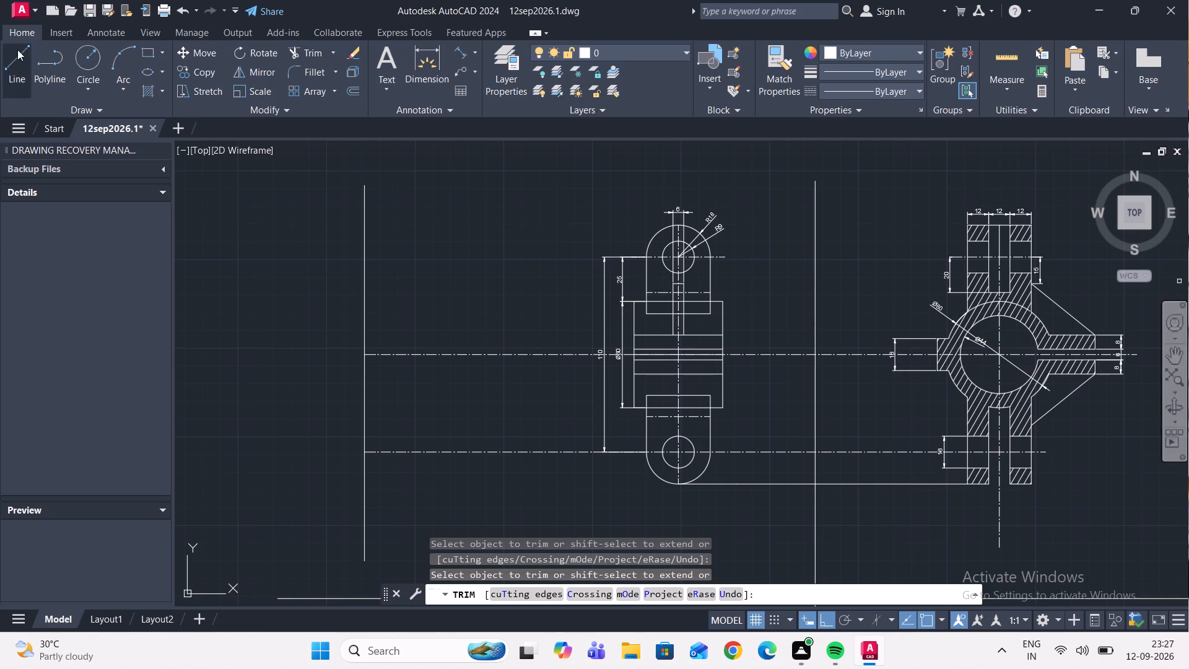
{"action": "left_click_drag", "start_coordinate": [45, 339], "coordinate": [69, 468]}
{"action": "scroll", "coordinate": [341, 348], "scroll_direction": "down", "scroll_amount": 3}
{"action": "scroll", "coordinate": [446, 337], "scroll_direction": "up", "scroll_amount": 1}
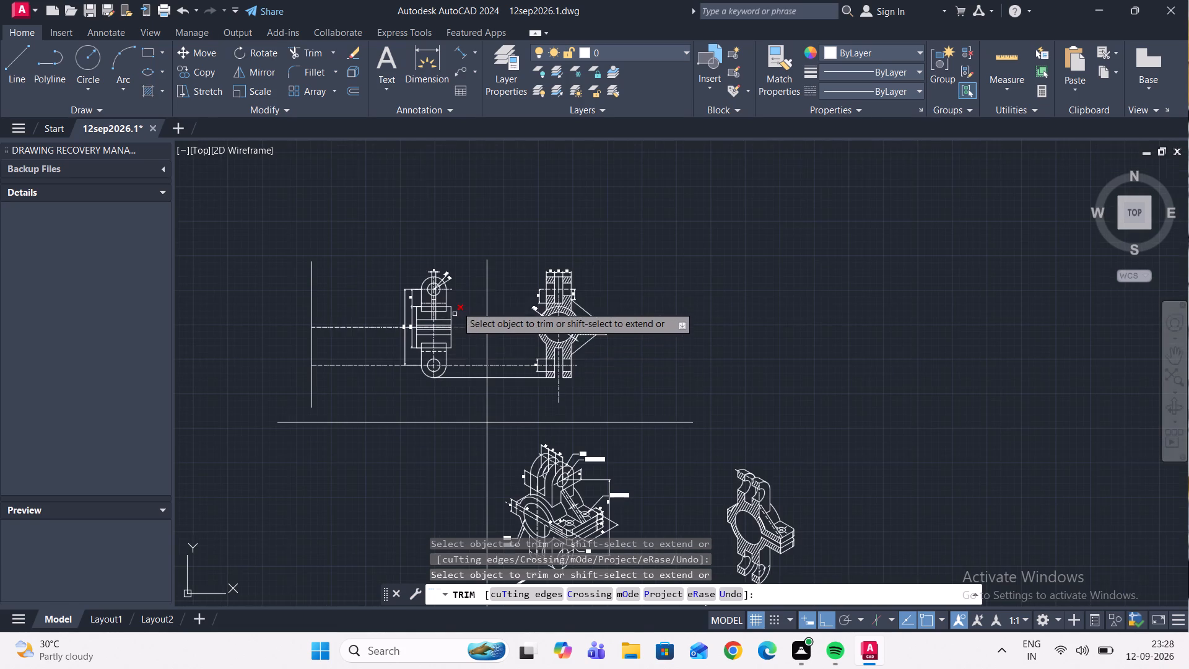
{"action": "scroll", "coordinate": [424, 336], "scroll_direction": "up", "scroll_amount": 3}
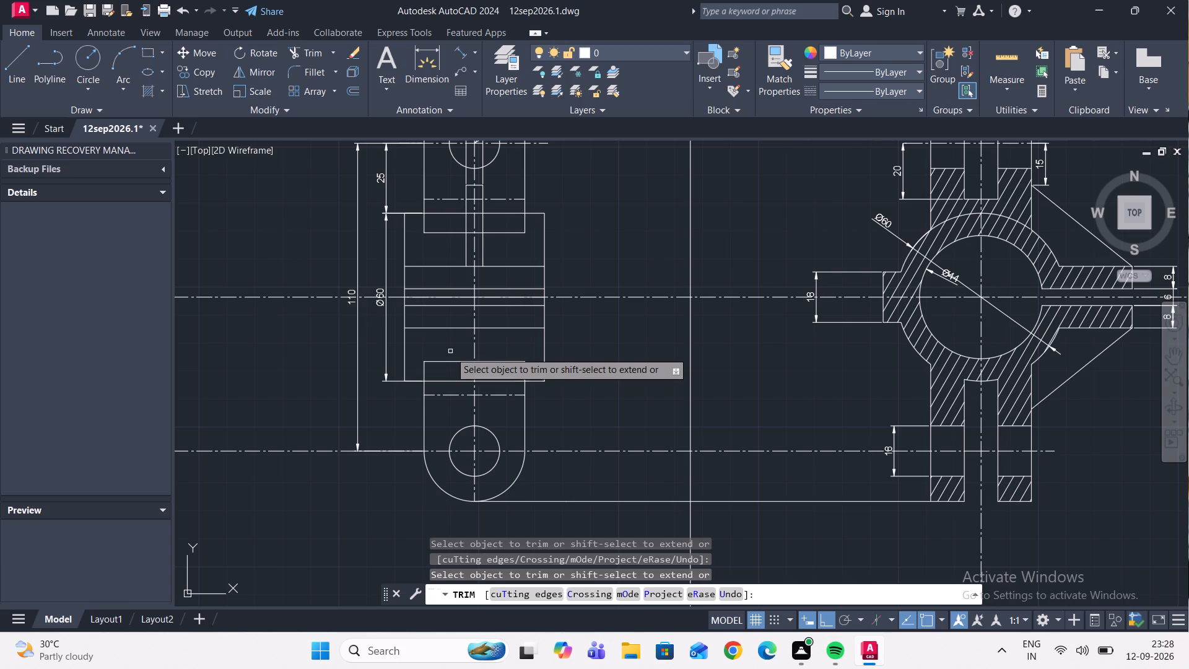
{"action": "scroll", "coordinate": [448, 357], "scroll_direction": "down", "scroll_amount": 3}
{"action": "scroll", "coordinate": [440, 293], "scroll_direction": "up", "scroll_amount": 1}
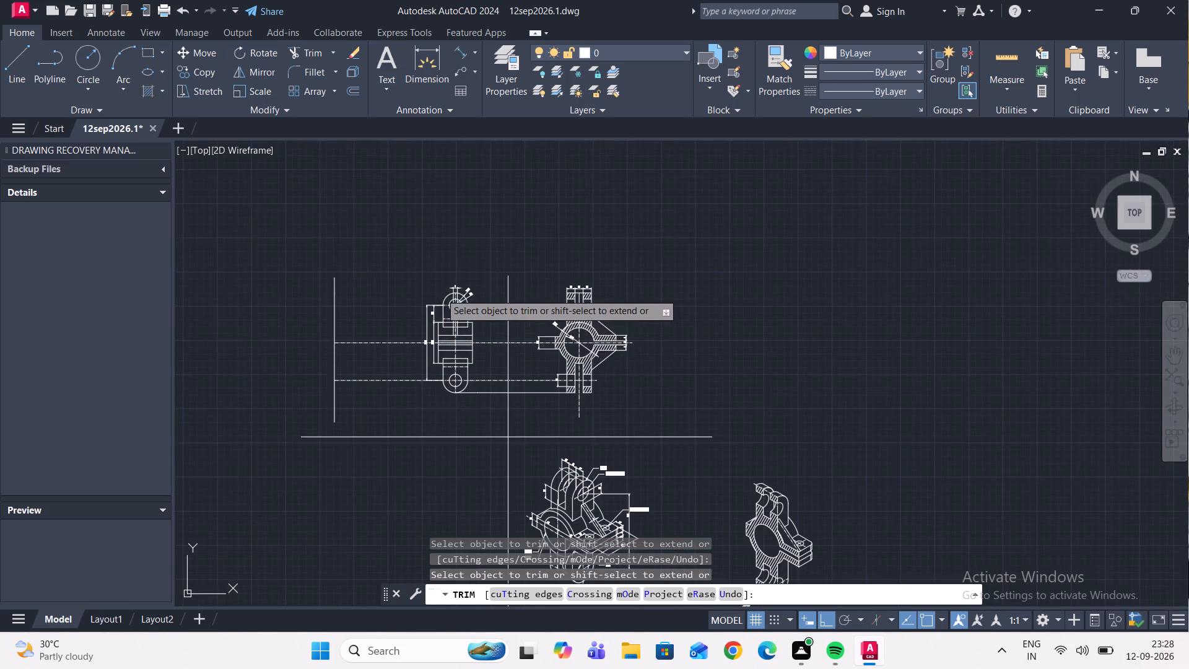
{"action": "scroll", "coordinate": [446, 297], "scroll_direction": "up", "scroll_amount": 2}
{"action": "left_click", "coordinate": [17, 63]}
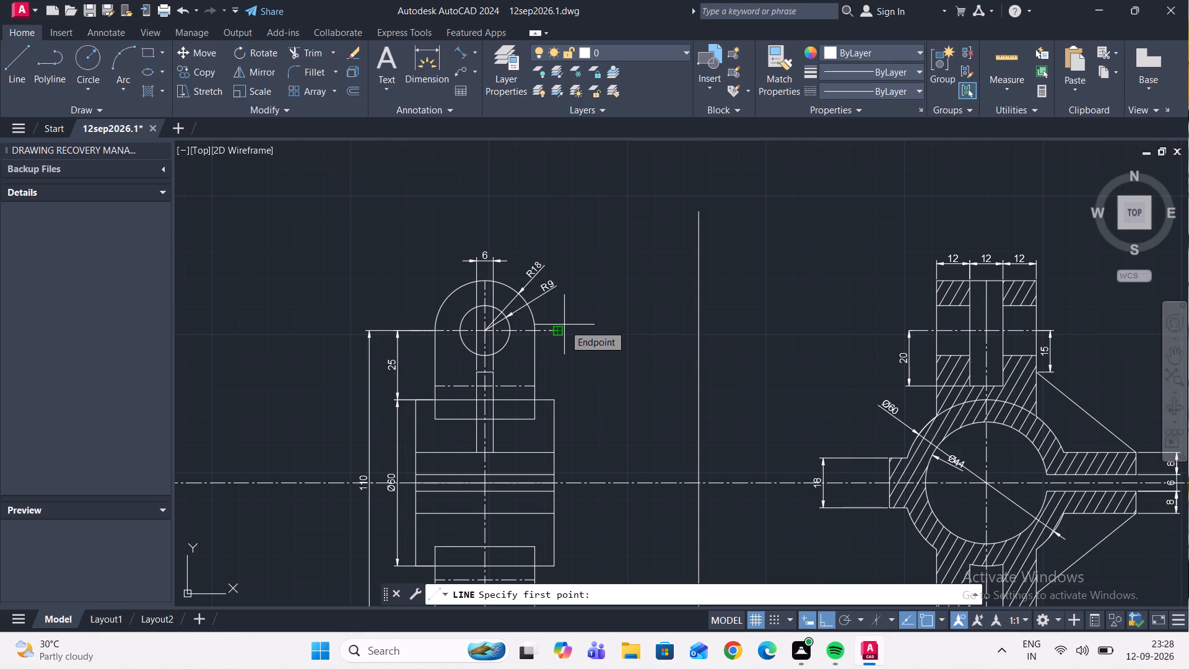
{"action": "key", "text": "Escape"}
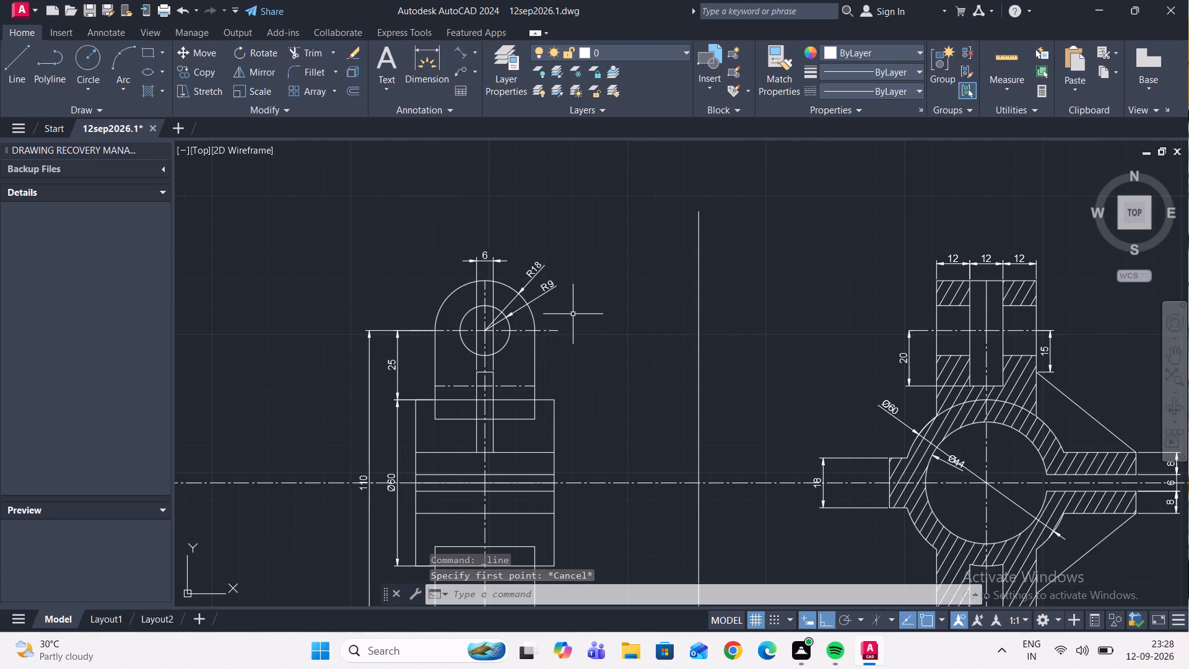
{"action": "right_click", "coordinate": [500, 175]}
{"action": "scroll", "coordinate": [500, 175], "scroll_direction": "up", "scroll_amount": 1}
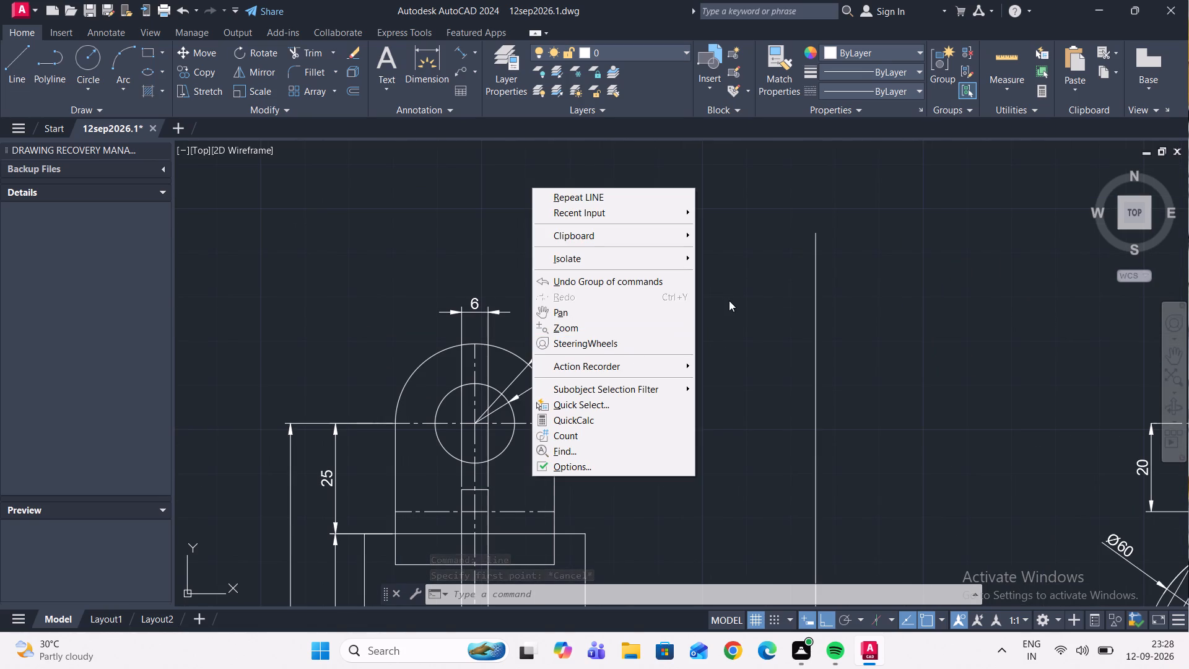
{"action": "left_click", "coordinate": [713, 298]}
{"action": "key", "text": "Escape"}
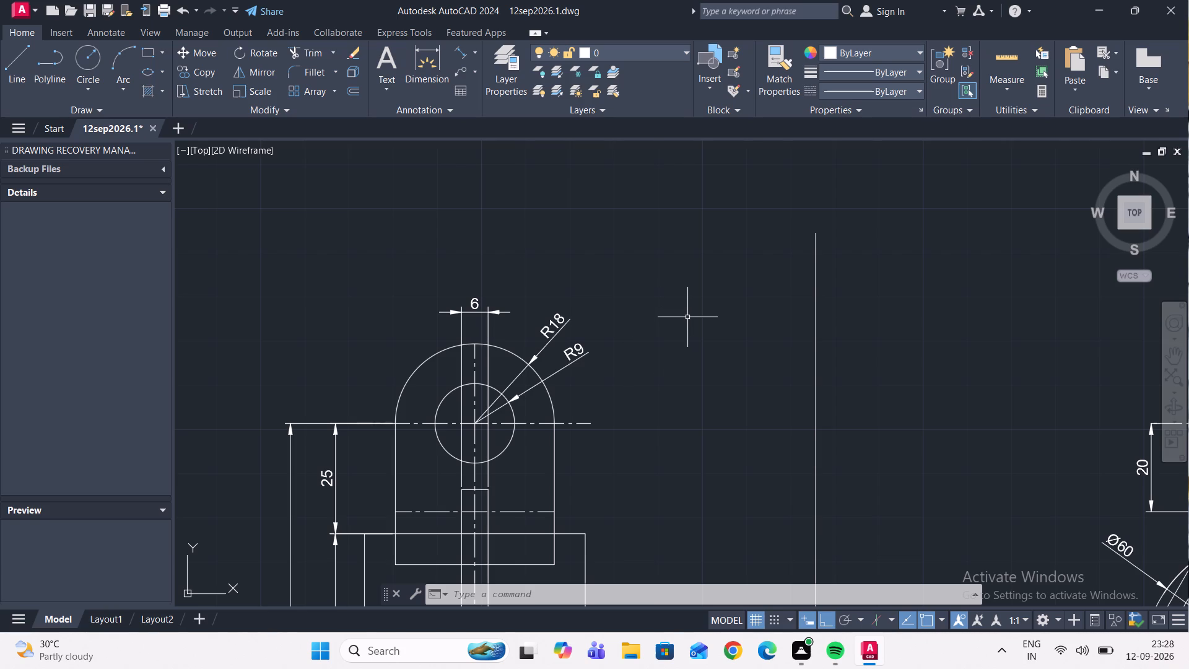
Examine the body, flange and lug lines of the 110/Ø60 view, comparing them with the section view and the isometrics.
{"action": "middle_click_drag", "start_coordinate": [640, 362], "coordinate": [657, 263]}
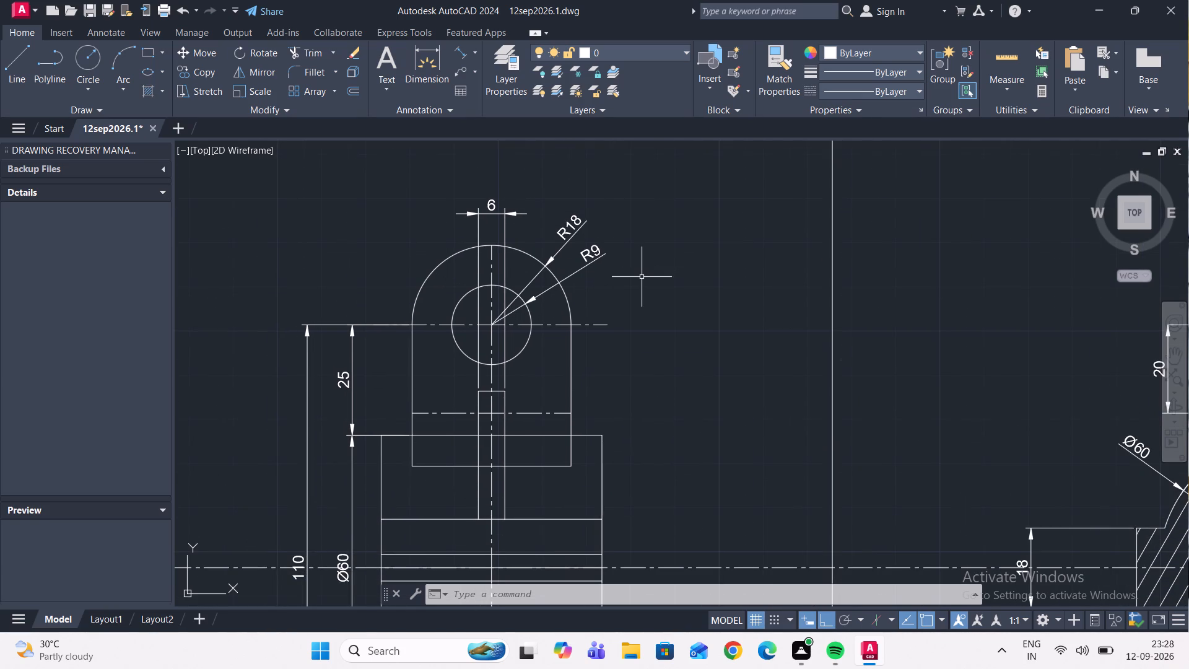
{"action": "scroll", "coordinate": [631, 296], "scroll_direction": "down", "scroll_amount": 1}
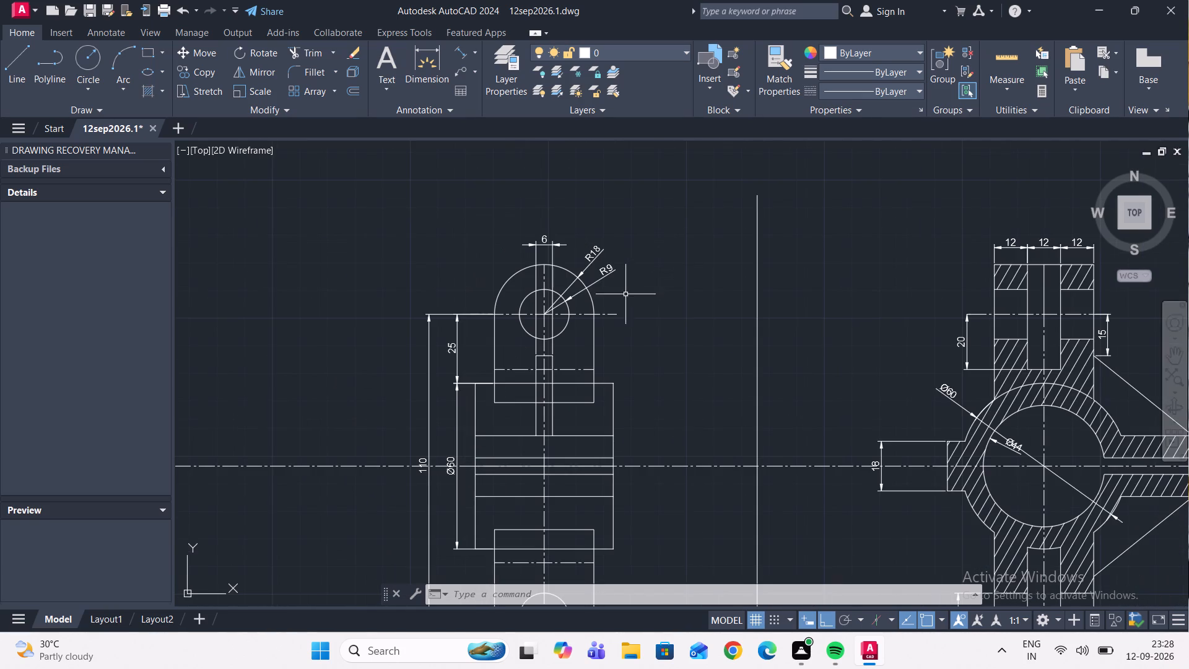
{"action": "scroll", "coordinate": [618, 332], "scroll_direction": "down", "scroll_amount": 1}
{"action": "middle_click_drag", "start_coordinate": [619, 334], "coordinate": [625, 301]}
{"action": "scroll", "coordinate": [596, 365], "scroll_direction": "up", "scroll_amount": 2}
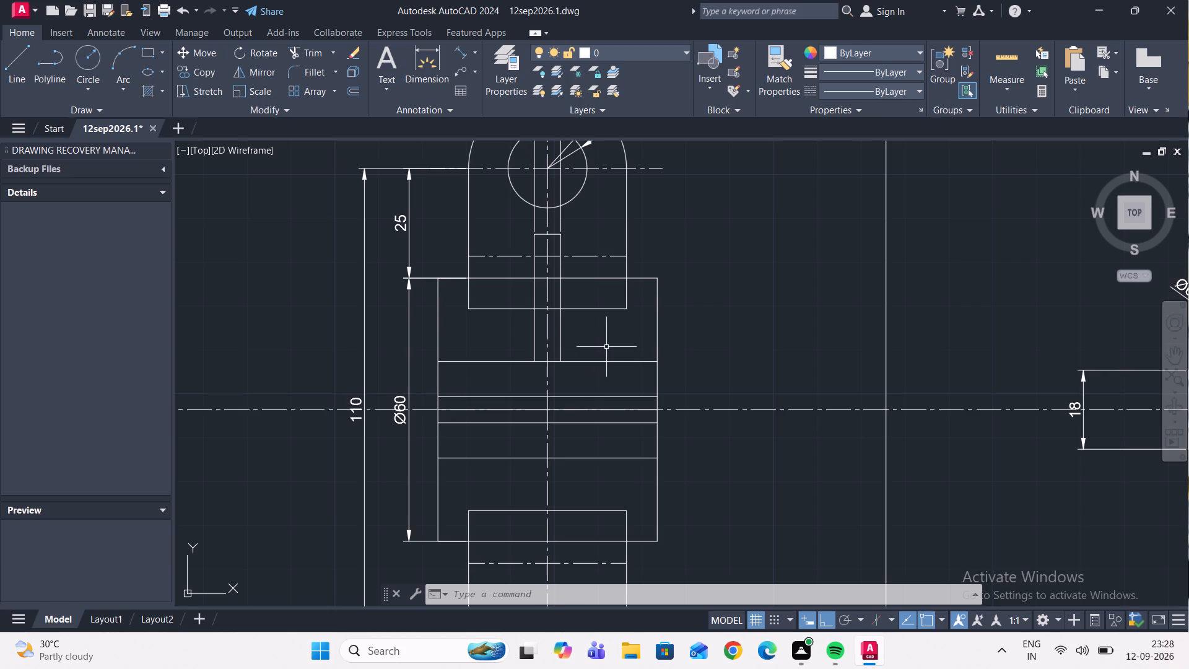
{"action": "scroll", "coordinate": [606, 346], "scroll_direction": "down", "scroll_amount": 3}
{"action": "scroll", "coordinate": [595, 387], "scroll_direction": "up", "scroll_amount": 2}
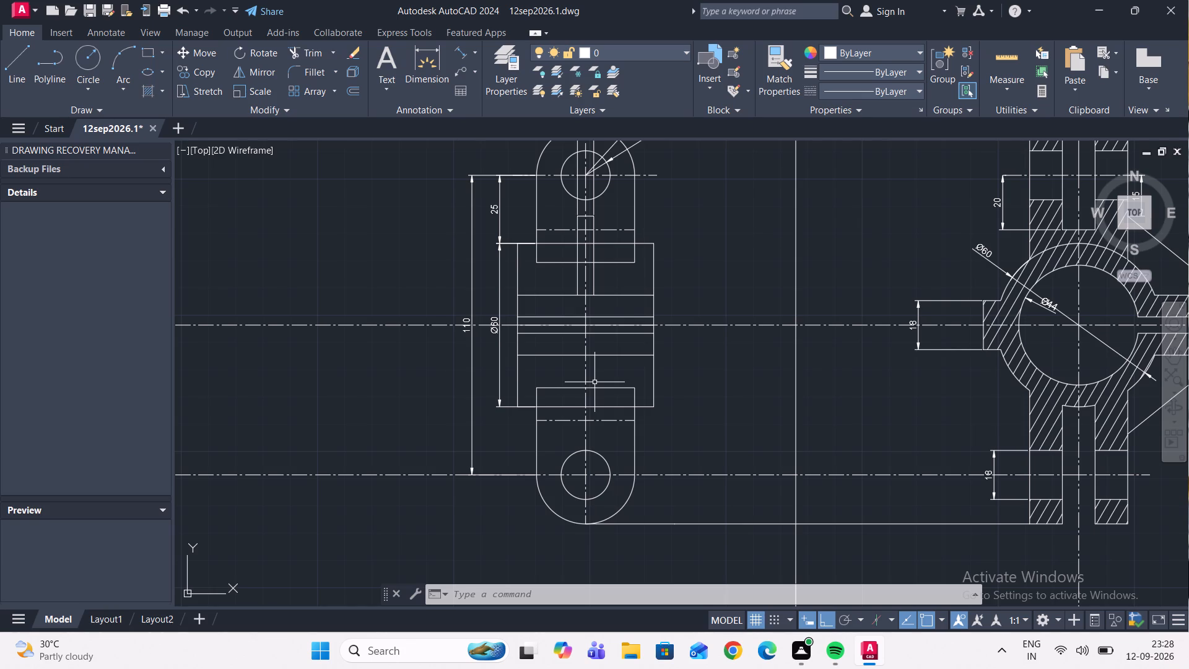
{"action": "scroll", "coordinate": [596, 332], "scroll_direction": "down", "scroll_amount": 3}
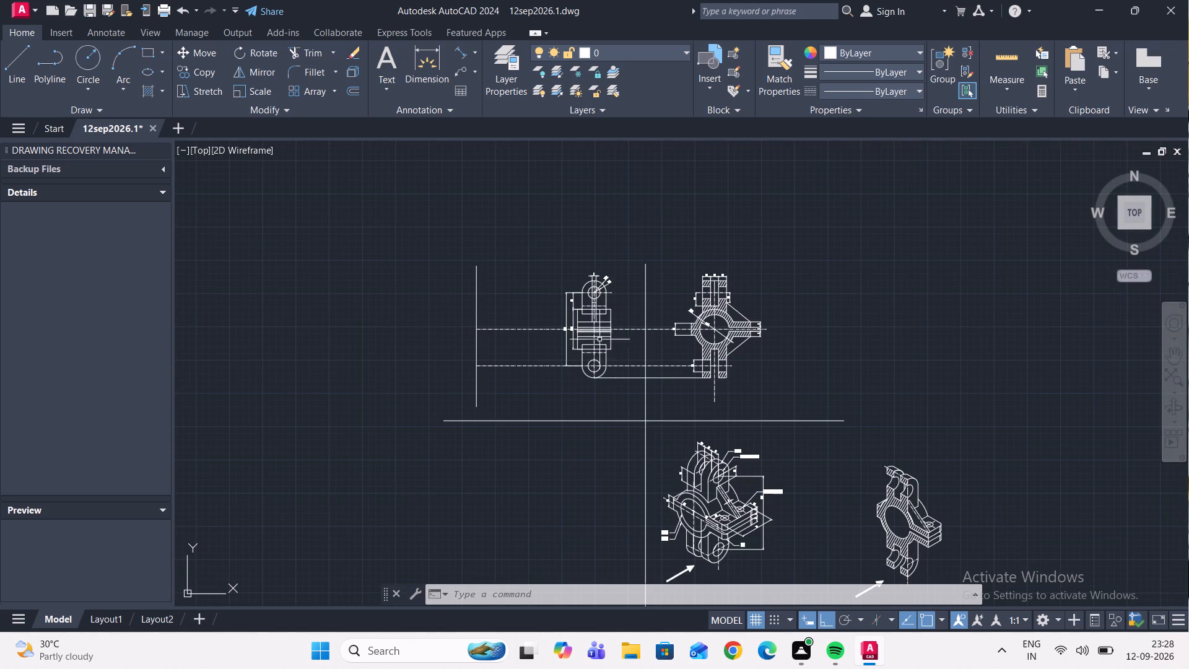
Trim away the two centre-line extensions beyond the 110/Ø60 view and the vertical line at their outer ends.
{"action": "left_click", "coordinate": [526, 367]}
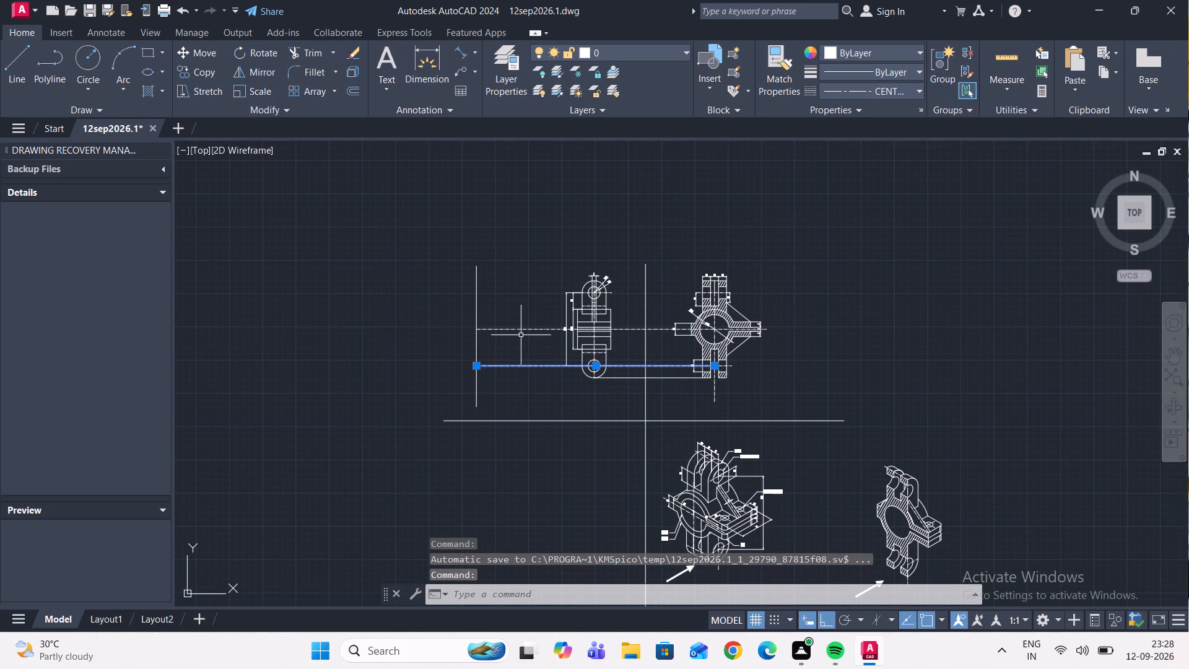
{"action": "key", "text": "Escape"}
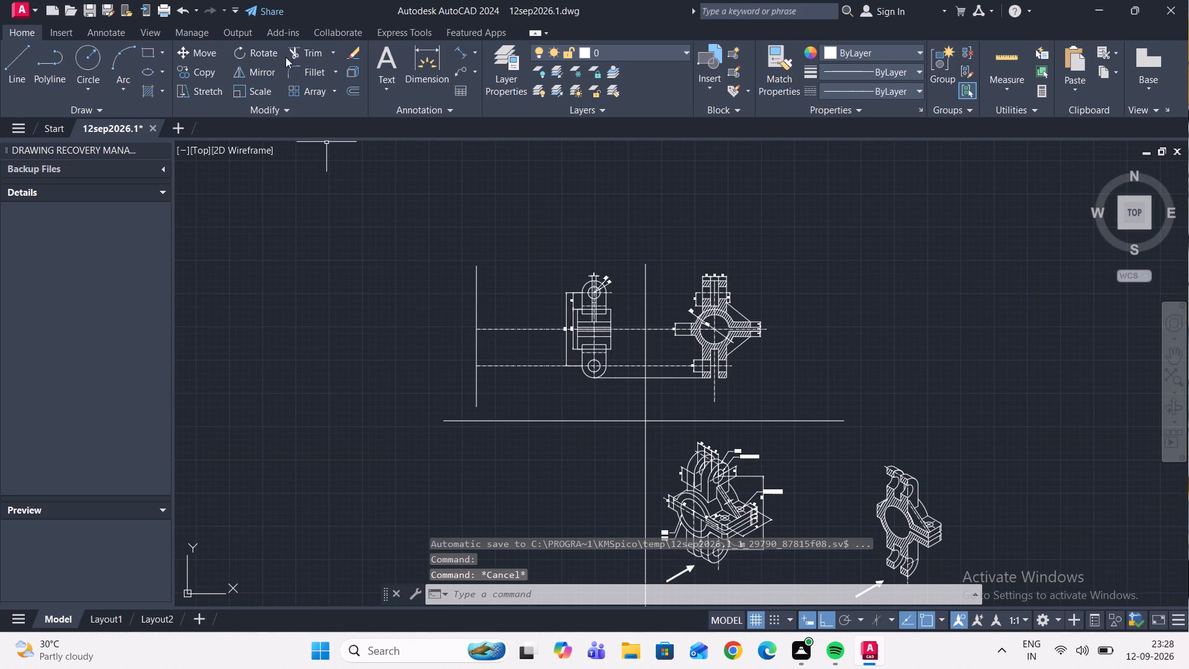
{"action": "left_click", "coordinate": [310, 53]}
{"action": "left_click_drag", "start_coordinate": [518, 318], "coordinate": [513, 382]}
{"action": "left_click", "coordinate": [475, 341]}
{"action": "scroll", "coordinate": [480, 293], "scroll_direction": "down", "scroll_amount": 3}
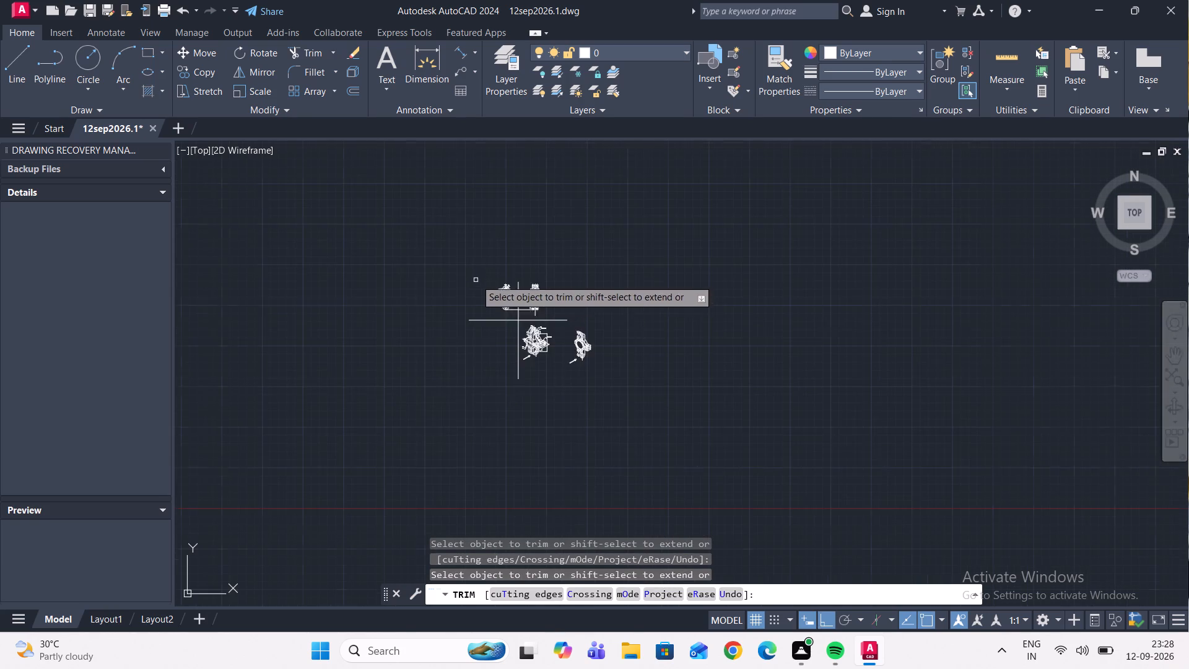
{"action": "scroll", "coordinate": [482, 306], "scroll_direction": "up", "scroll_amount": 3}
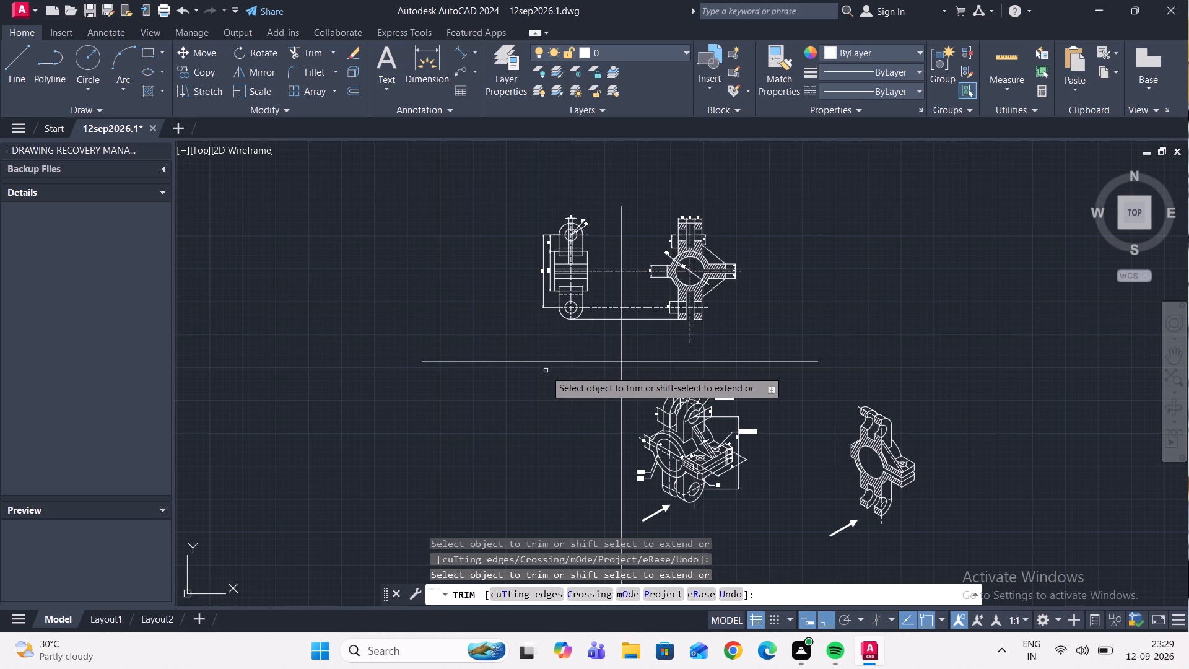
{"action": "key", "text": "Escape"}
Move both isometric drawings with their arrows to the empty area above the orthographic views.
{"action": "scroll", "coordinate": [652, 367], "scroll_direction": "down", "scroll_amount": 1}
{"action": "scroll", "coordinate": [645, 375], "scroll_direction": "up", "scroll_amount": 3}
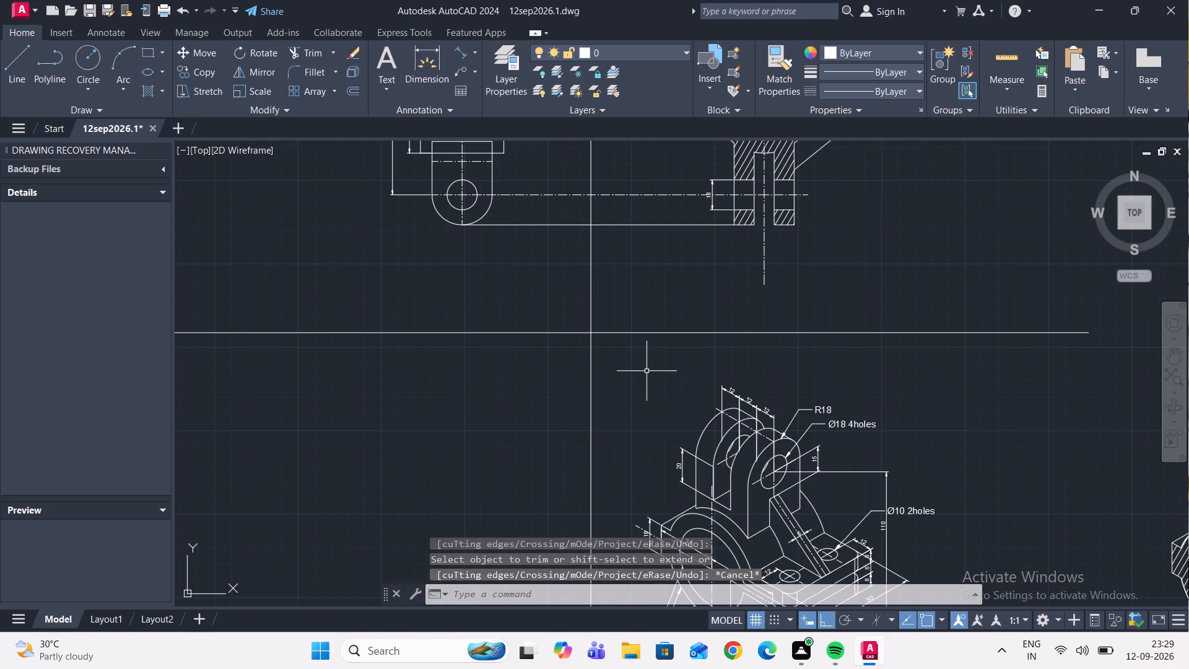
{"action": "left_click", "coordinate": [617, 355]}
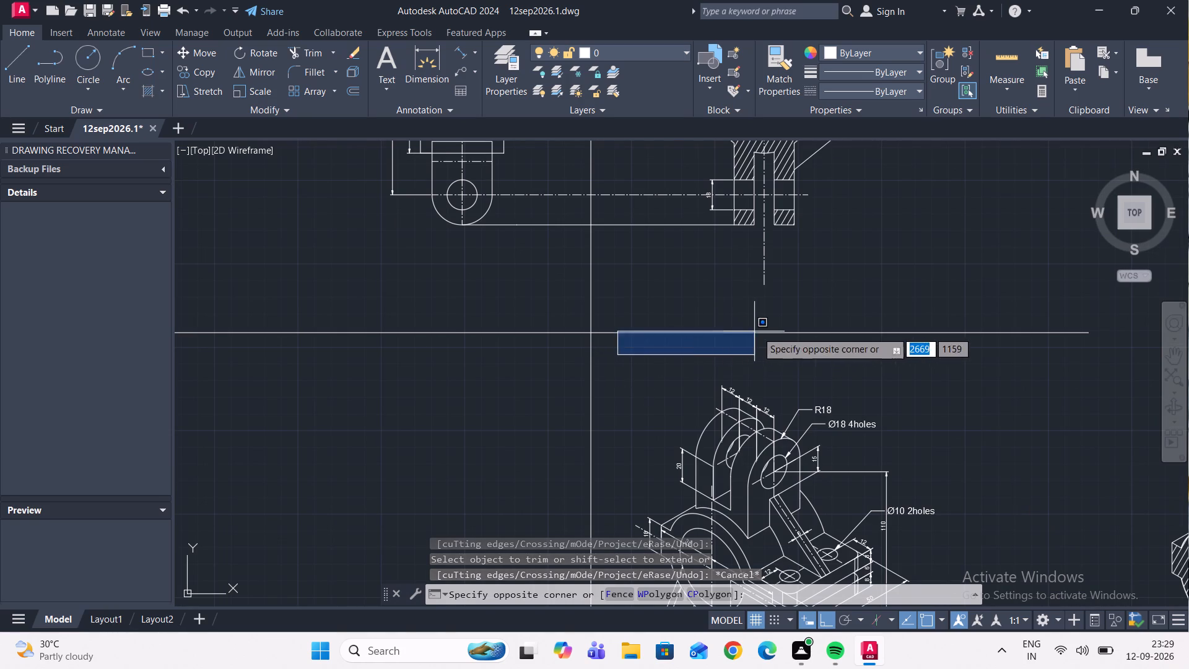
{"action": "scroll", "coordinate": [850, 369], "scroll_direction": "down", "scroll_amount": 3}
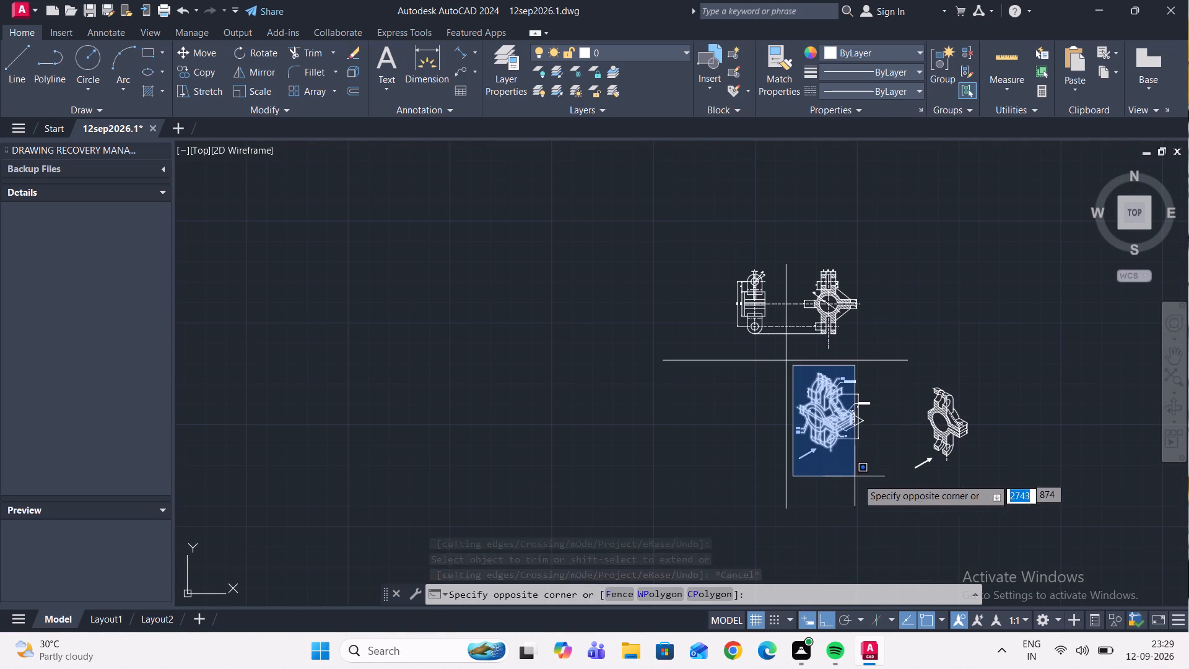
{"action": "scroll", "coordinate": [974, 483], "scroll_direction": "up", "scroll_amount": 2}
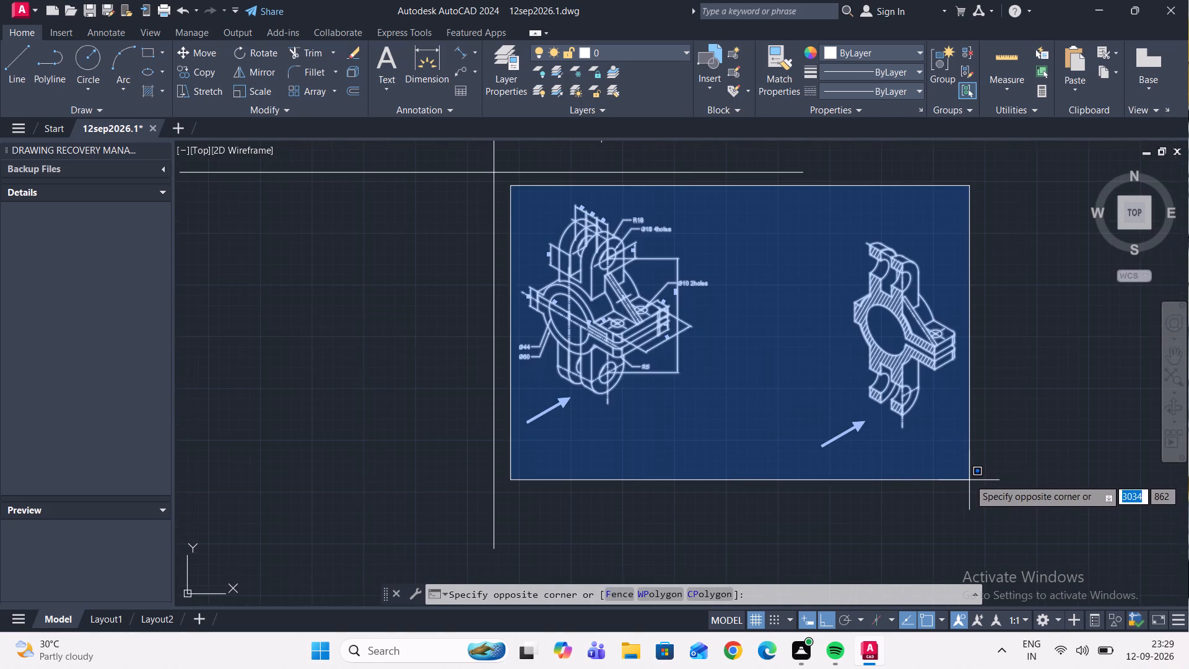
{"action": "left_click", "coordinate": [969, 476]}
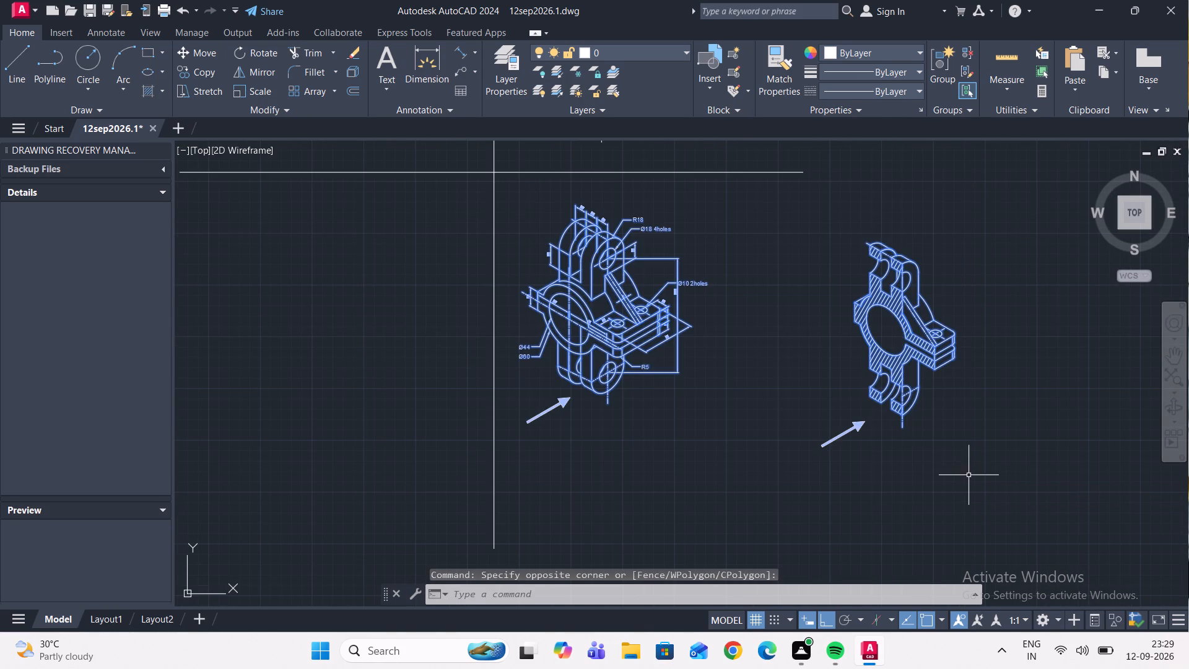
{"action": "left_click", "coordinate": [188, 51]}
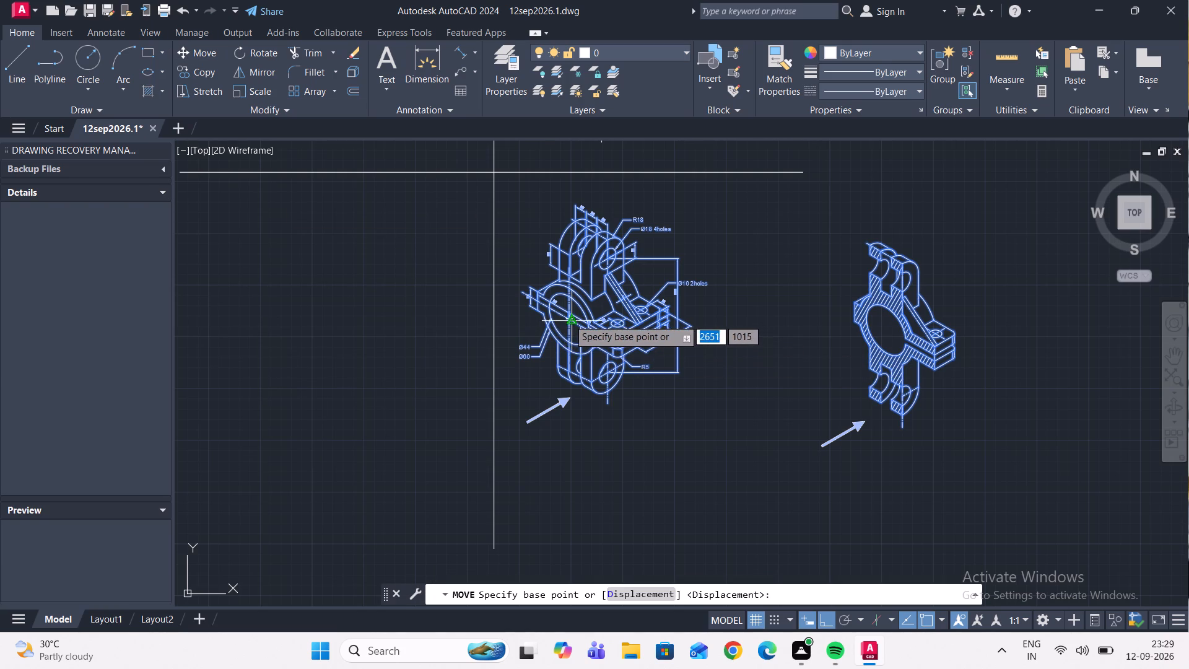
{"action": "scroll", "coordinate": [561, 318], "scroll_direction": "up", "scroll_amount": 2}
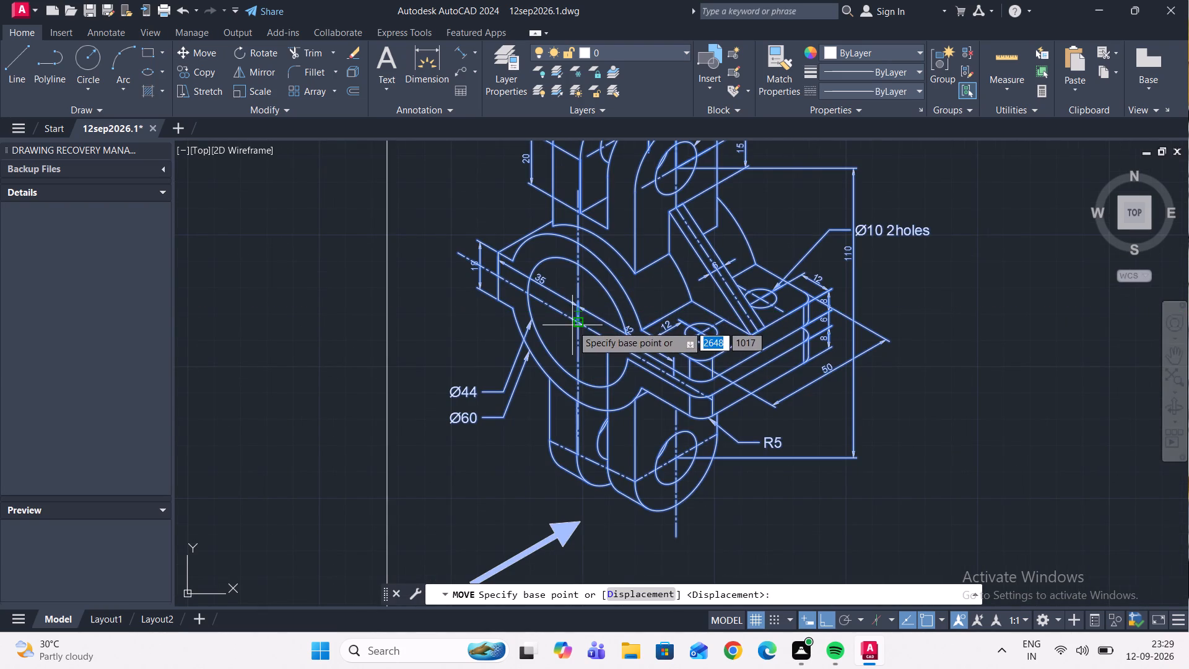
{"action": "left_click", "coordinate": [579, 325]}
{"action": "scroll", "coordinate": [565, 253], "scroll_direction": "down", "scroll_amount": 7}
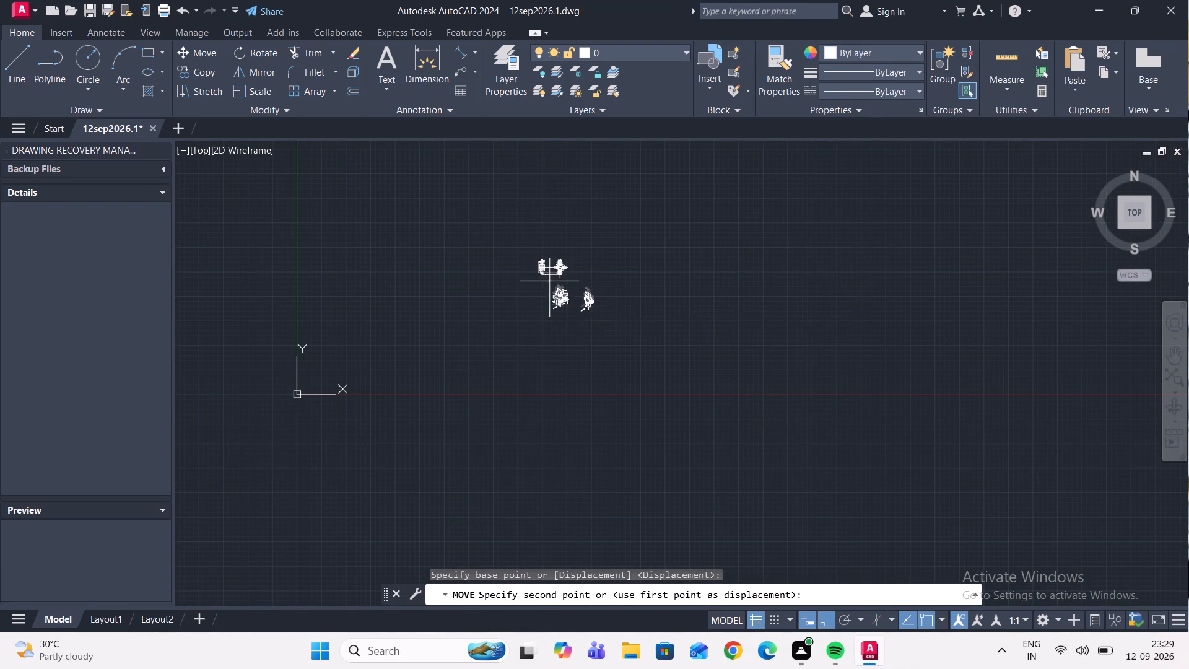
{"action": "scroll", "coordinate": [521, 232], "scroll_direction": "up", "scroll_amount": 3}
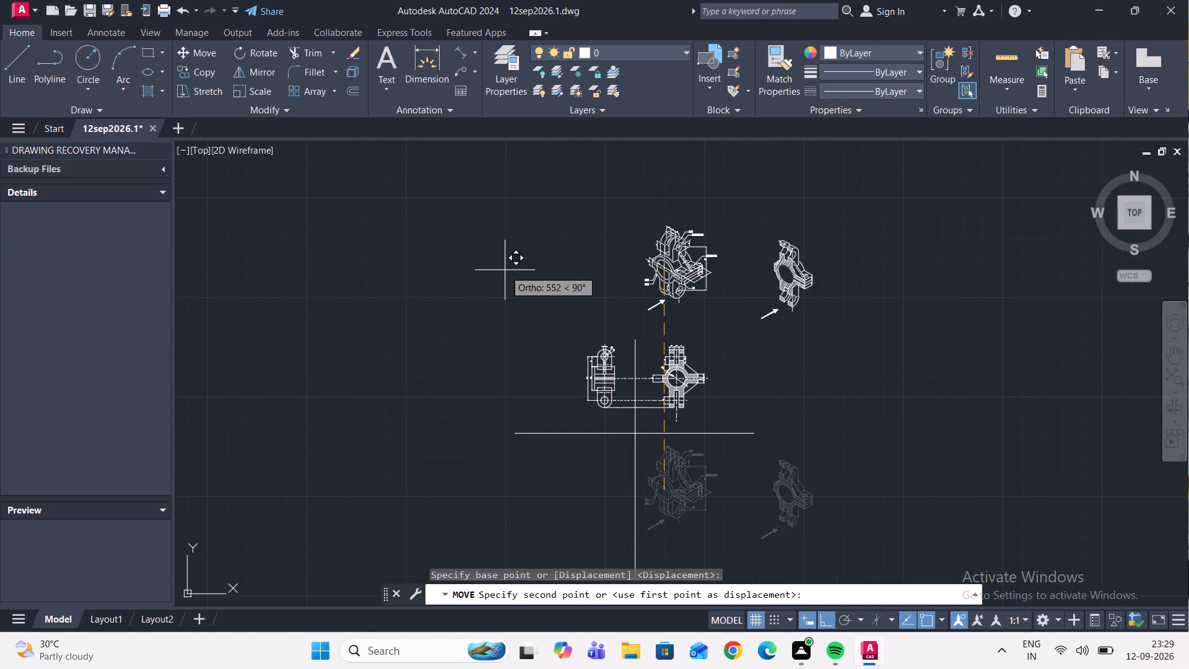
{"action": "key", "text": "F8"}
{"action": "scroll", "coordinate": [545, 255], "scroll_direction": "up", "scroll_amount": 1}
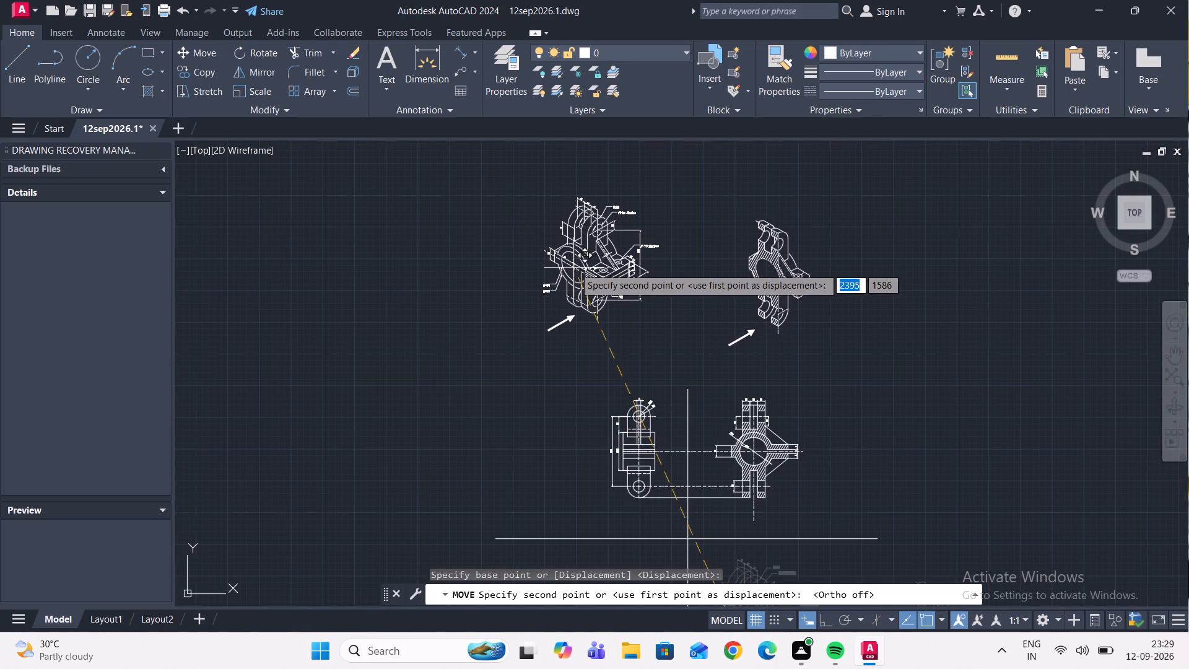
{"action": "left_click", "coordinate": [585, 269]}
Examine the relocated dimensioned isometric drawing alongside the orthographic views.
{"action": "scroll", "coordinate": [815, 336], "scroll_direction": "down", "scroll_amount": 2}
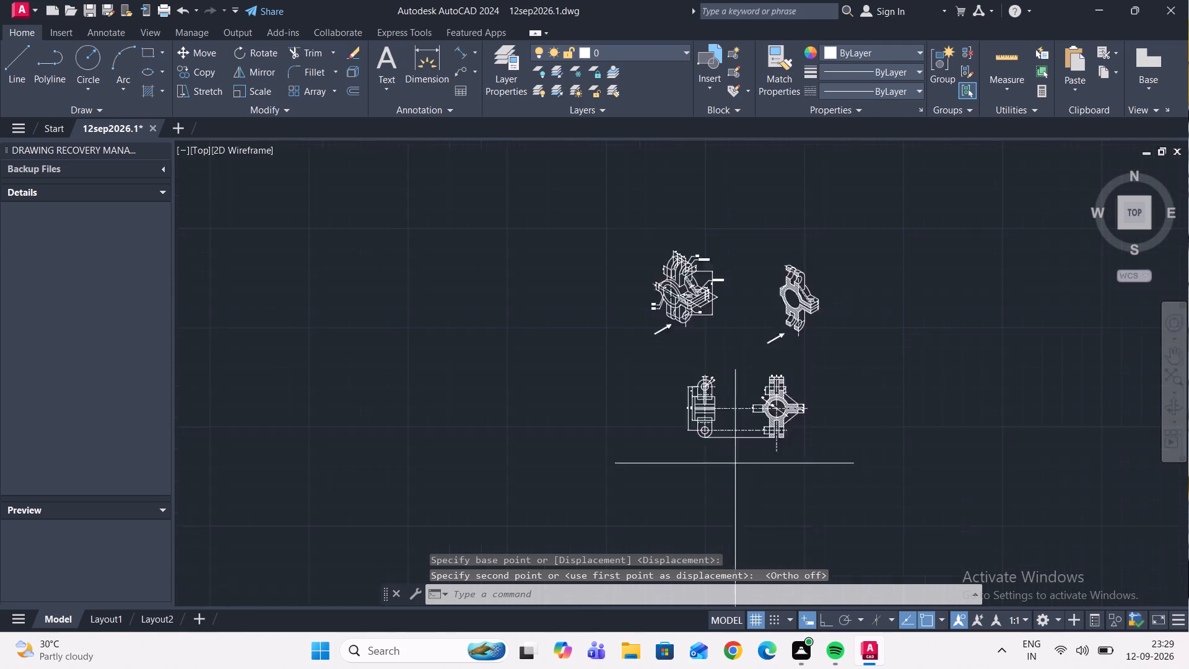
{"action": "scroll", "coordinate": [815, 328], "scroll_direction": "down", "scroll_amount": 1}
{"action": "scroll", "coordinate": [808, 407], "scroll_direction": "up", "scroll_amount": 3}
{"action": "scroll", "coordinate": [760, 291], "scroll_direction": "down", "scroll_amount": 2}
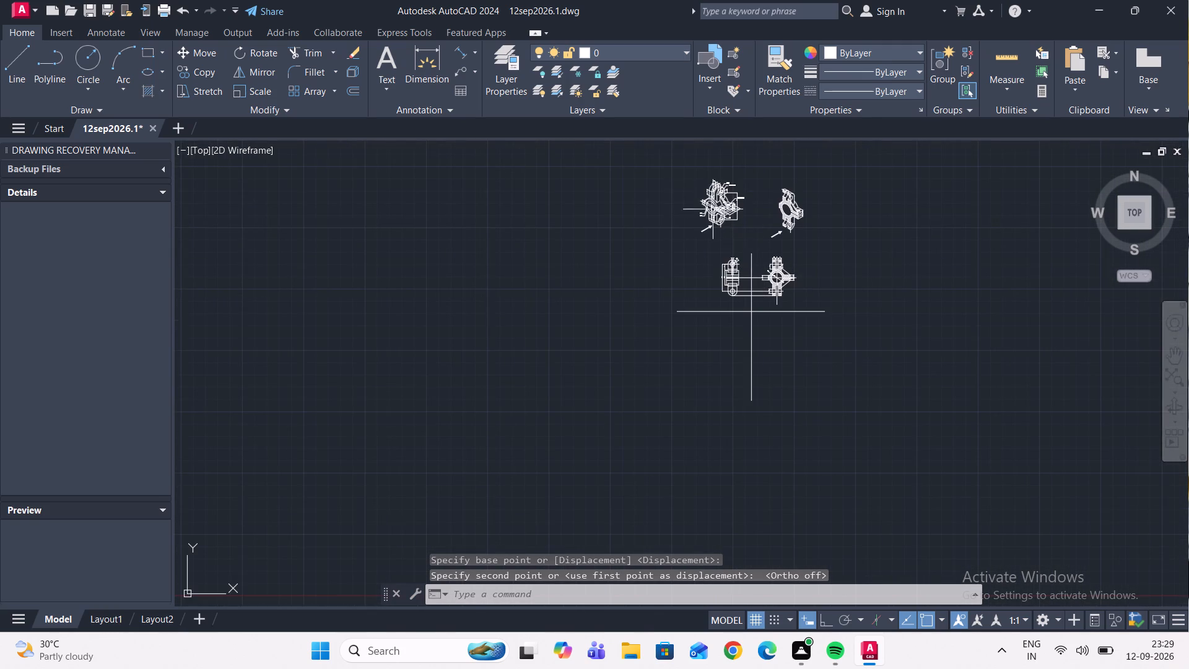
{"action": "scroll", "coordinate": [722, 188], "scroll_direction": "up", "scroll_amount": 6}
{"action": "scroll", "coordinate": [713, 212], "scroll_direction": "down", "scroll_amount": 2}
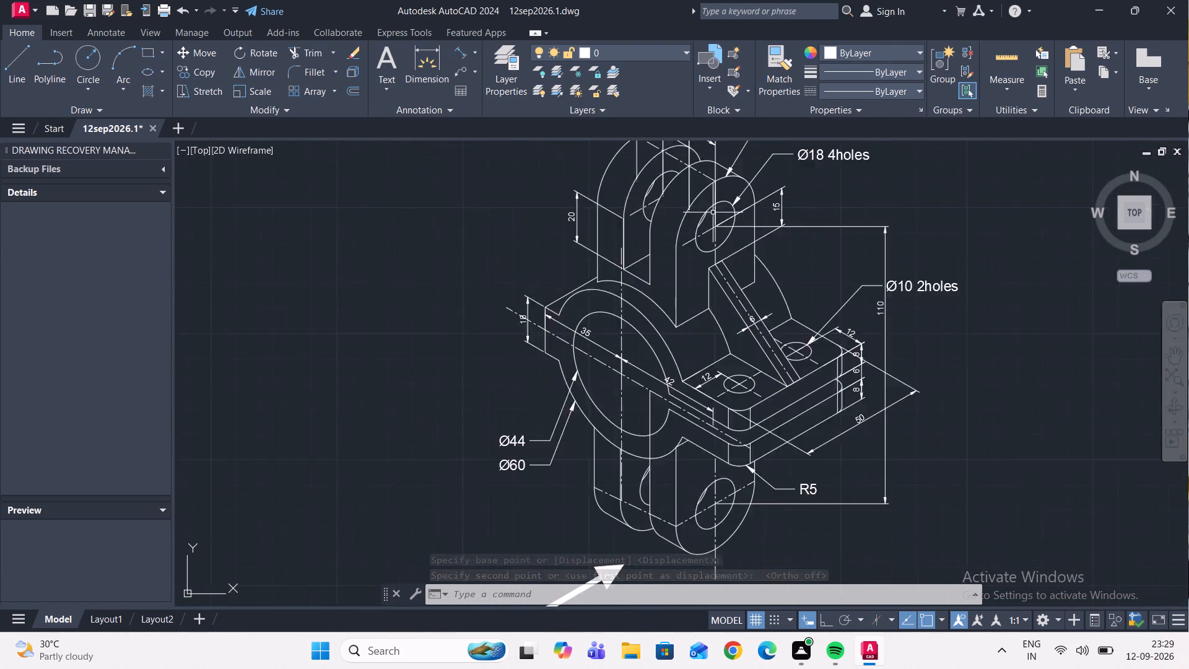
{"action": "scroll", "coordinate": [713, 212], "scroll_direction": "down", "scroll_amount": 2}
{"action": "scroll", "coordinate": [783, 321], "scroll_direction": "down", "scroll_amount": 3}
{"action": "scroll", "coordinate": [806, 379], "scroll_direction": "up", "scroll_amount": 3}
{"action": "scroll", "coordinate": [783, 348], "scroll_direction": "down", "scroll_amount": 1}
{"action": "scroll", "coordinate": [764, 239], "scroll_direction": "up", "scroll_amount": 2}
Draw a vertical projection line from the lower-left corner of the section view's 18 mm lug down past the horizontal reference line.
{"action": "left_click", "coordinate": [6, 70]}
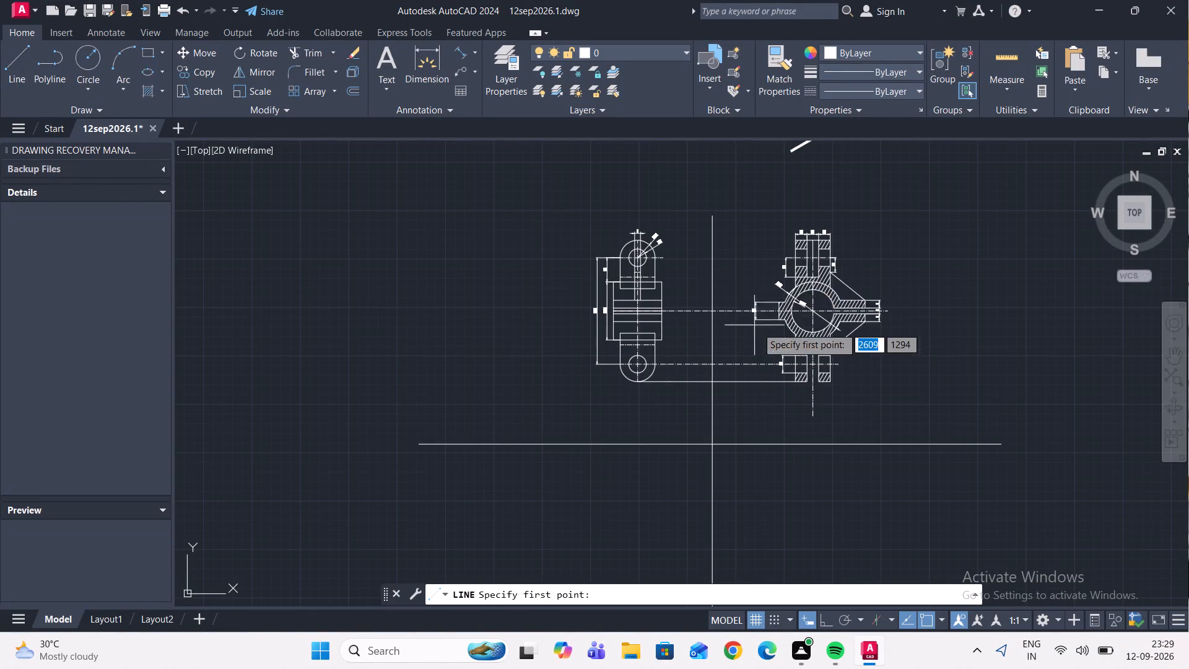
{"action": "scroll", "coordinate": [769, 334], "scroll_direction": "up", "scroll_amount": 2}
{"action": "left_click", "coordinate": [788, 295]}
{"action": "scroll", "coordinate": [804, 455], "scroll_direction": "down", "scroll_amount": 3}
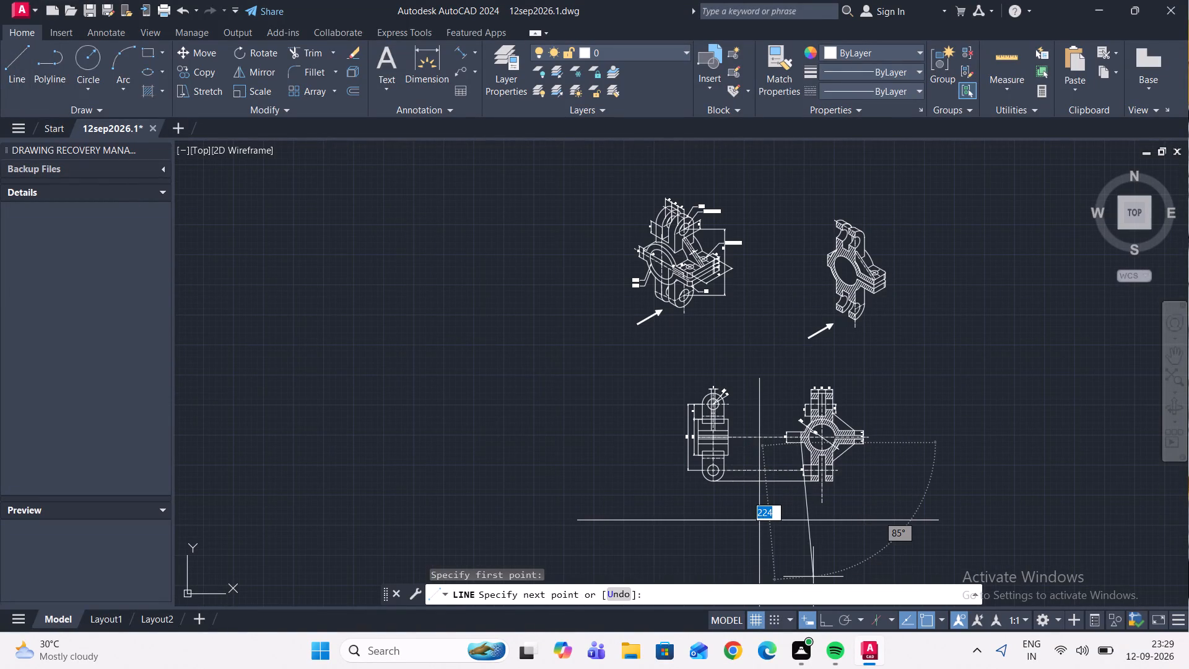
{"action": "key", "text": "F8"}
{"action": "scroll", "coordinate": [785, 559], "scroll_direction": "down", "scroll_amount": 2}
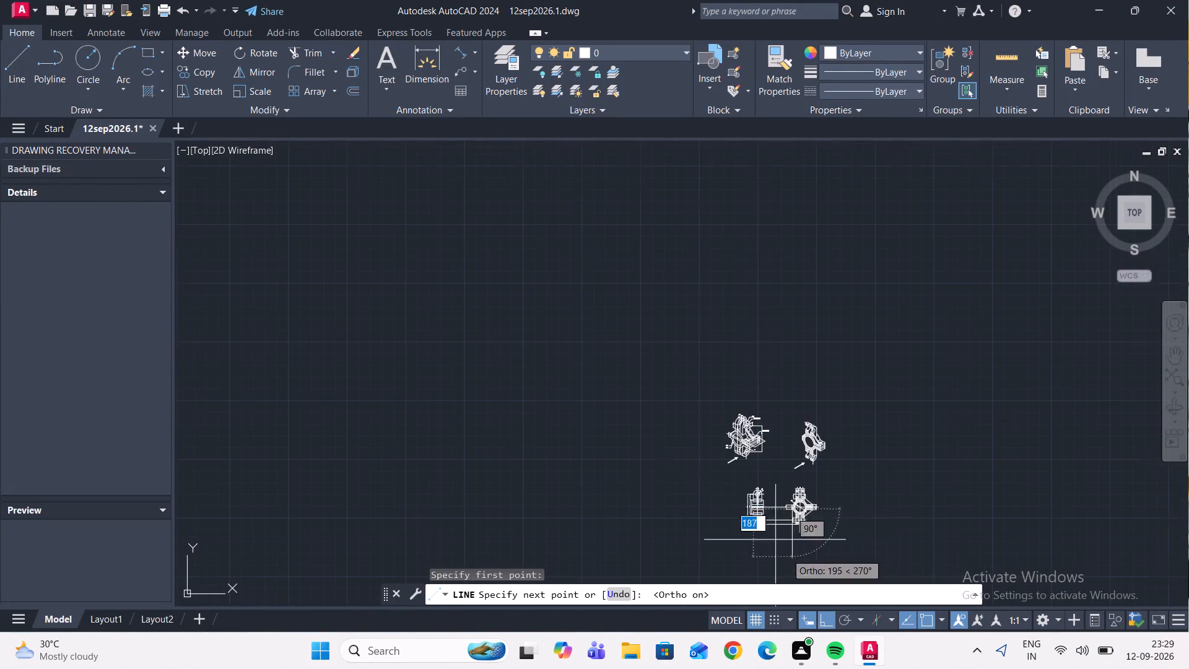
{"action": "scroll", "coordinate": [777, 542], "scroll_direction": "up", "scroll_amount": 4}
{"action": "scroll", "coordinate": [780, 513], "scroll_direction": "down", "scroll_amount": 3}
{"action": "scroll", "coordinate": [811, 542], "scroll_direction": "up", "scroll_amount": 3}
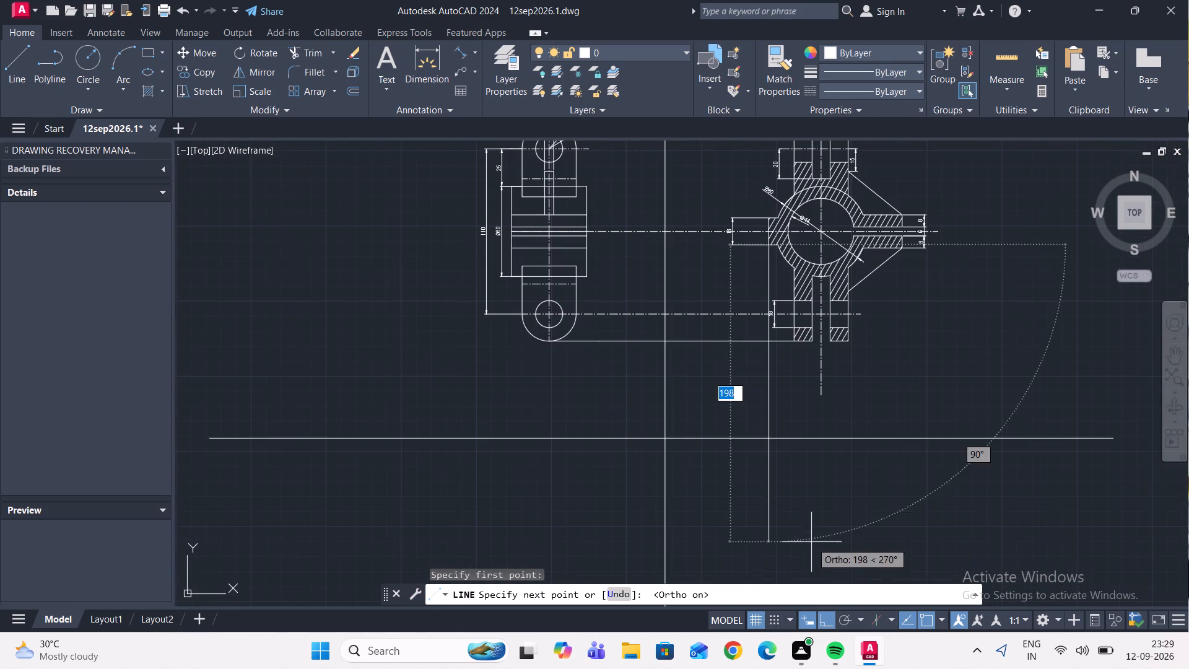
{"action": "left_click", "coordinate": [790, 535]}
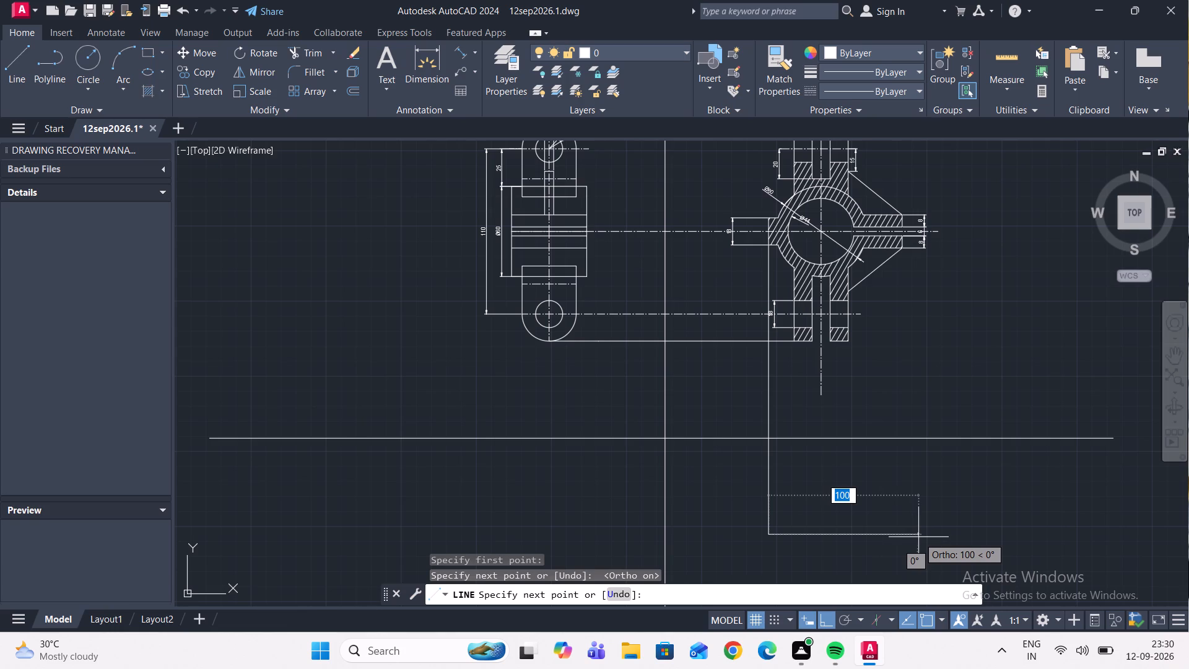
{"action": "key", "text": "Escape"}
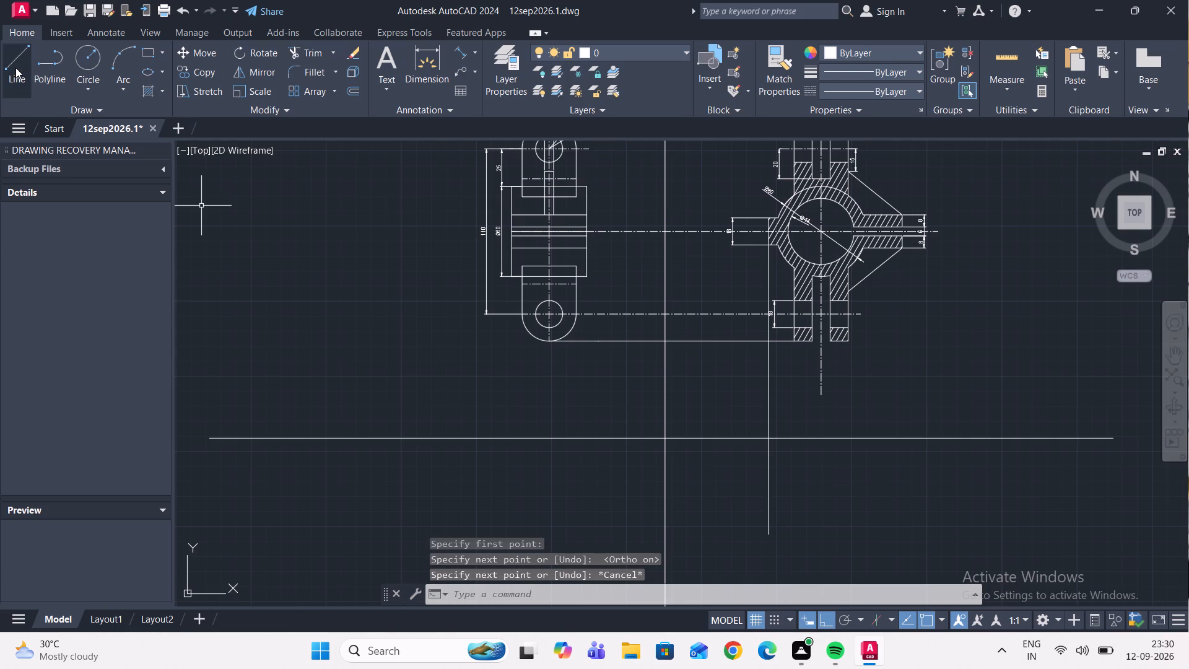
Draw a projection line about 191 mm down from the section view's lower-right flange corner, and join it horizontally to the first line's end.
{"action": "left_click", "coordinate": [15, 68]}
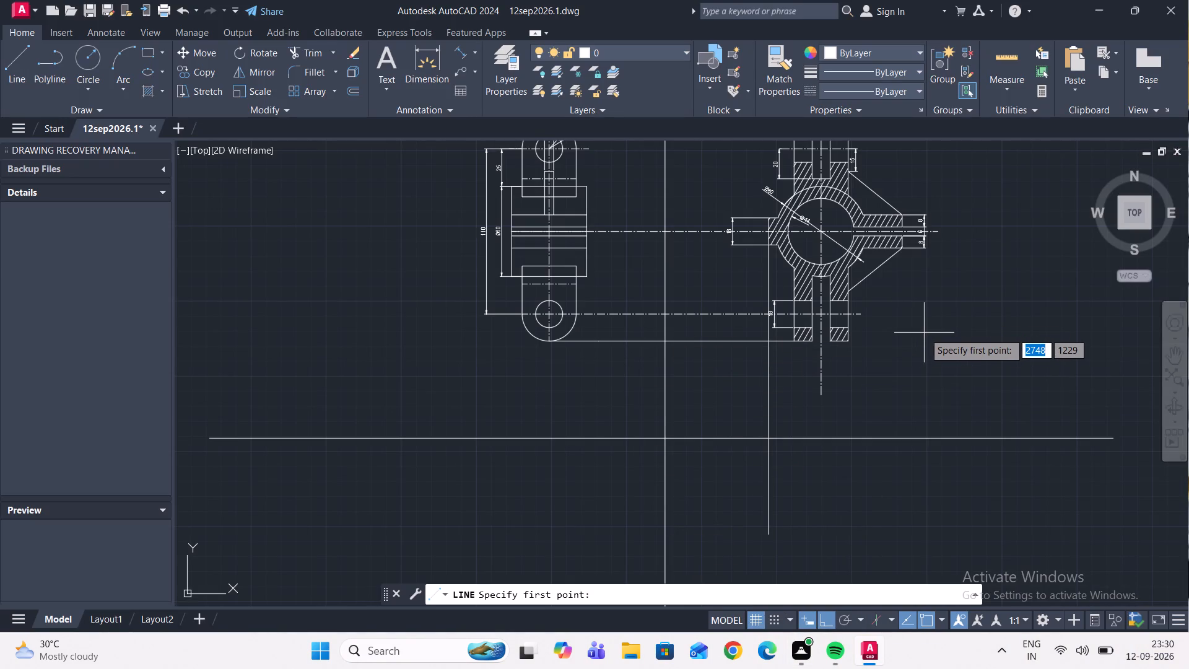
{"action": "scroll", "coordinate": [899, 243], "scroll_direction": "up", "scroll_amount": 2}
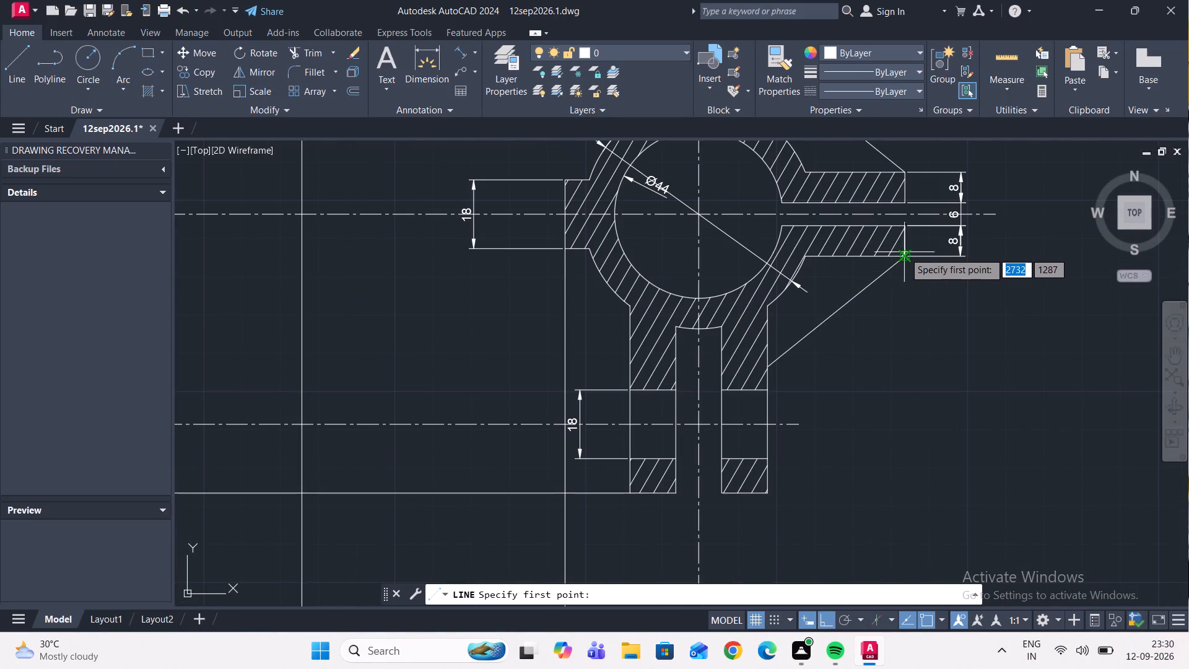
{"action": "left_click", "coordinate": [905, 253]}
{"action": "scroll", "coordinate": [912, 281], "scroll_direction": "down", "scroll_amount": 4}
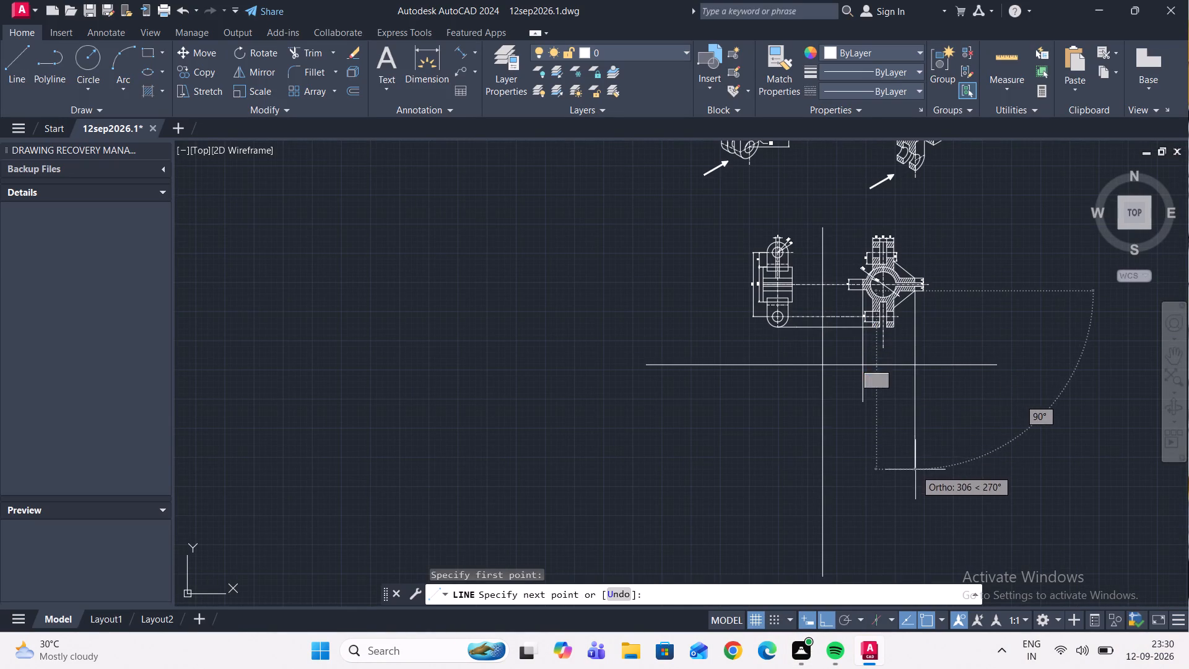
{"action": "left_click", "coordinate": [915, 403]}
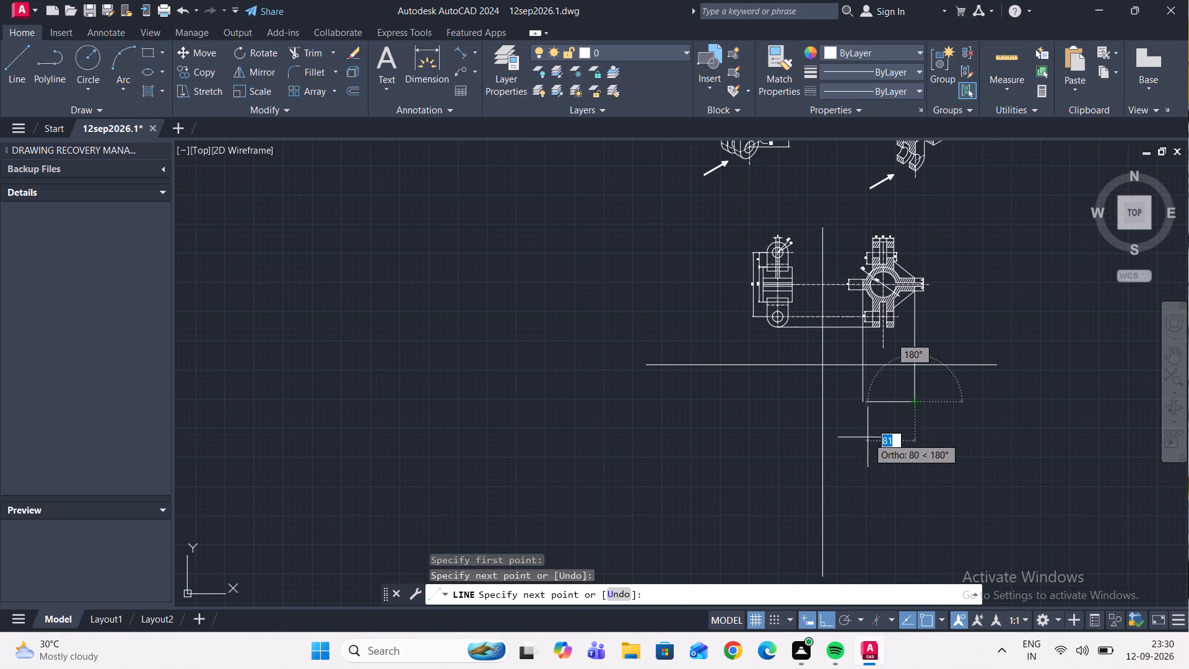
{"action": "scroll", "coordinate": [860, 404], "scroll_direction": "up", "scroll_amount": 3}
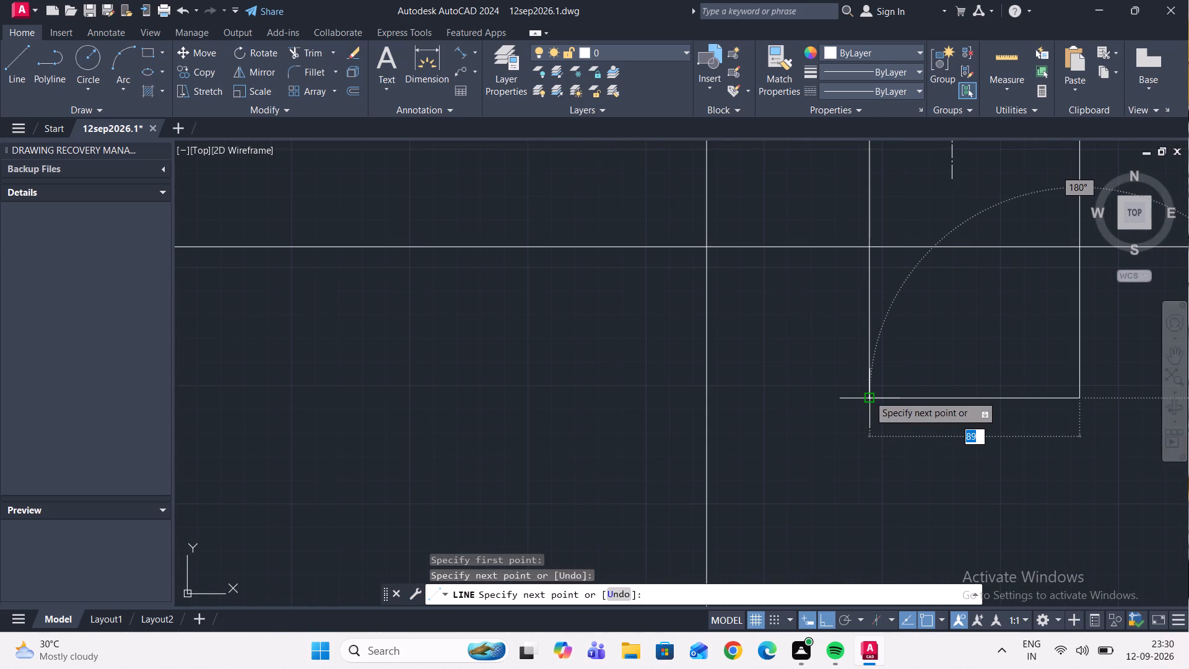
{"action": "scroll", "coordinate": [869, 395], "scroll_direction": "up", "scroll_amount": 2}
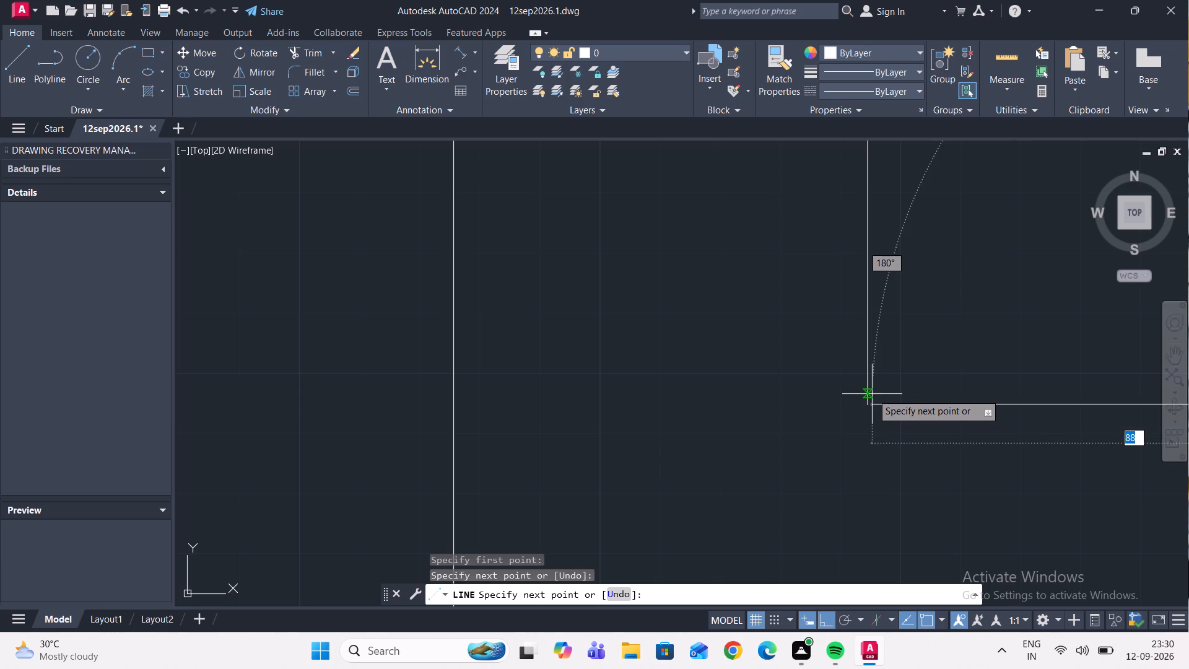
{"action": "left_click", "coordinate": [865, 403]}
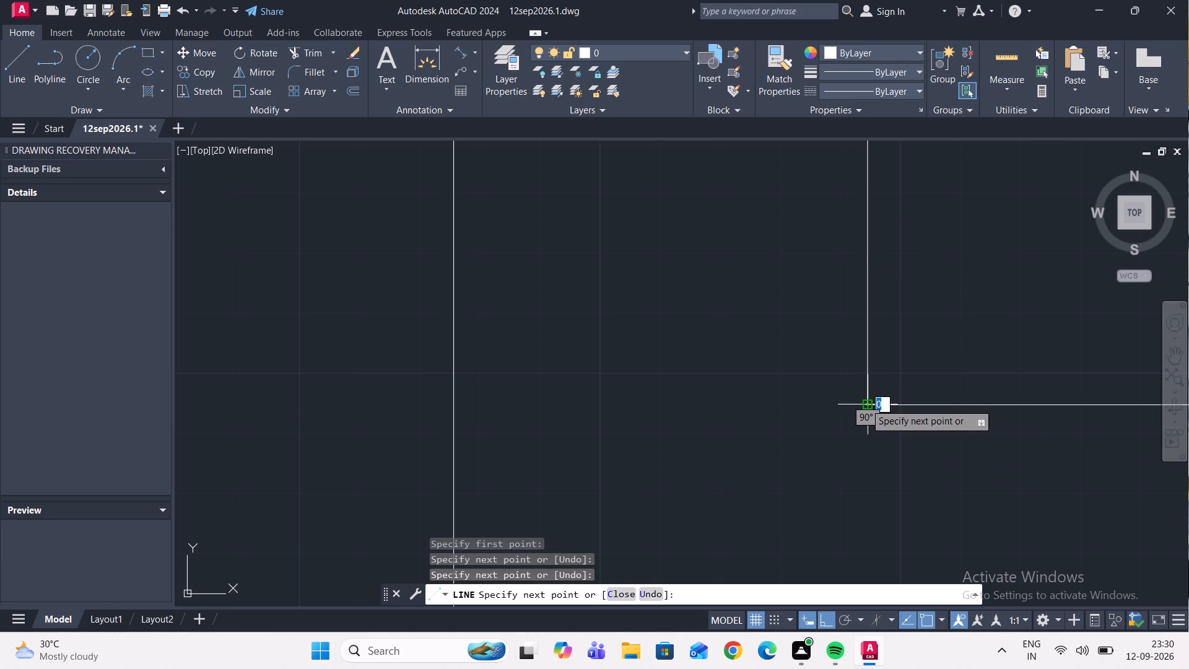
Complete a rectangle 50 mm deep below the horizontal line joining the two projection lines.
{"action": "scroll", "coordinate": [865, 403], "scroll_direction": "down", "scroll_amount": 4}
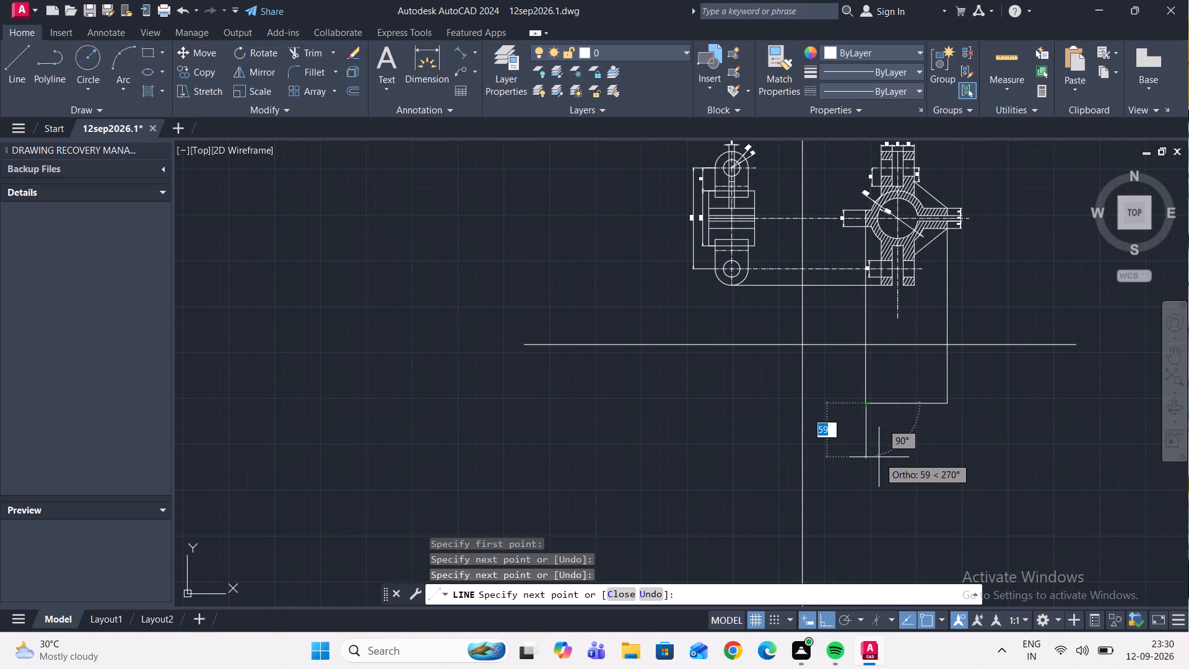
{"action": "key", "text": "5"}
{"action": "key", "text": "0"}
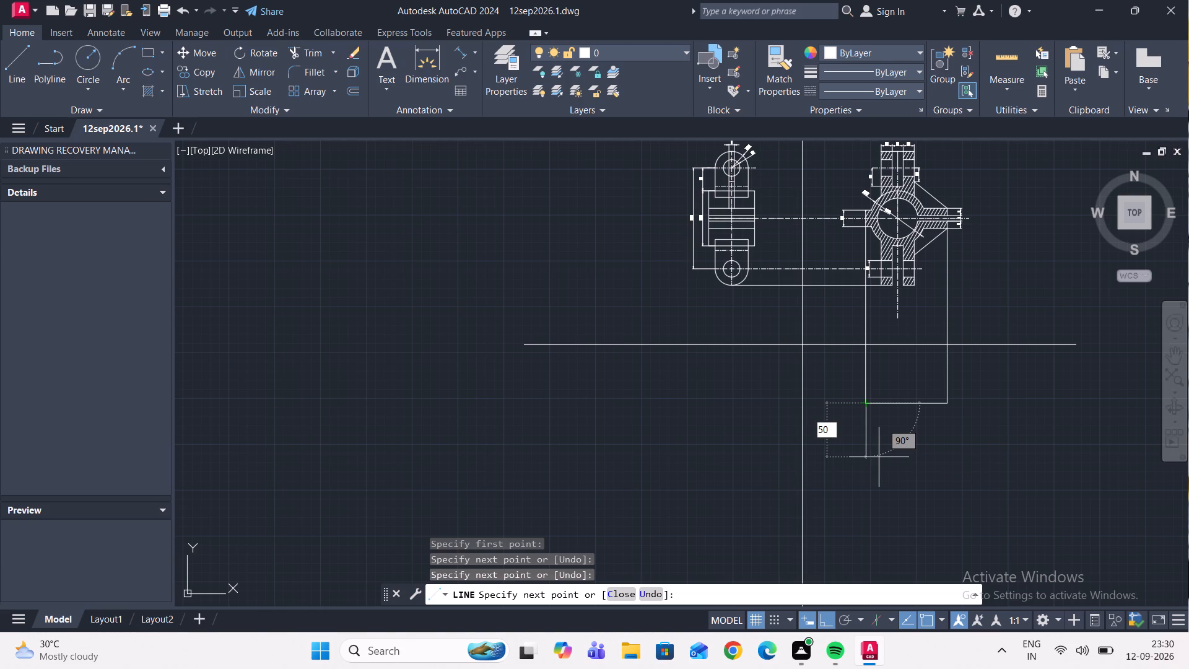
{"action": "key", "text": "Return"}
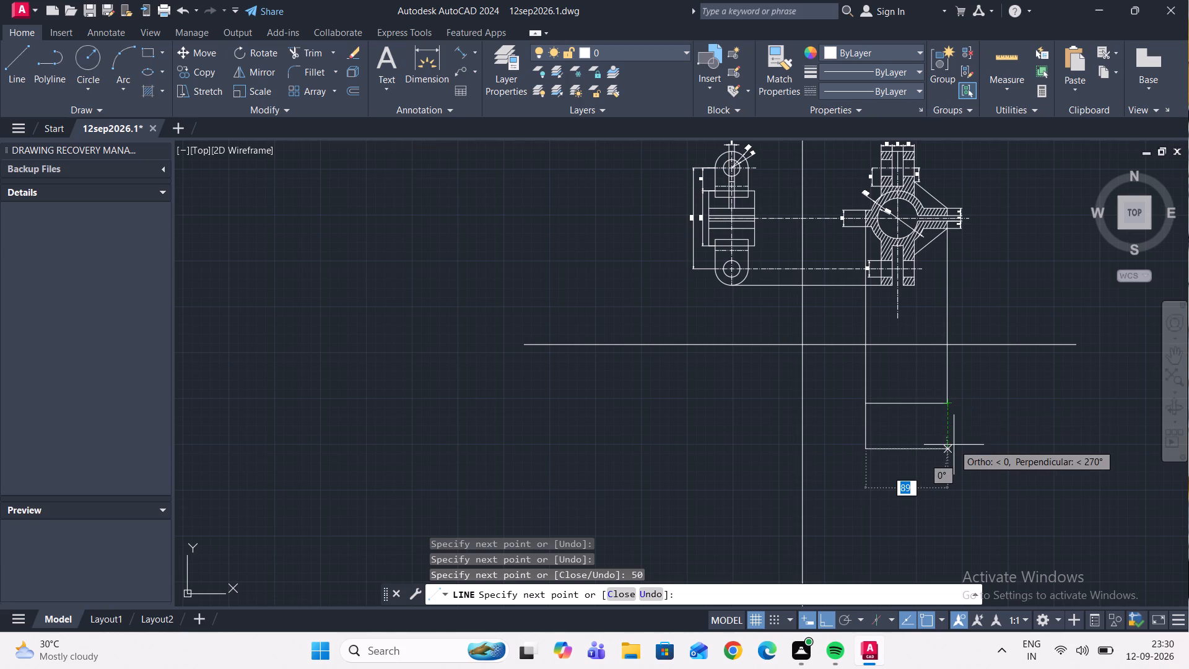
{"action": "left_click", "coordinate": [949, 435]}
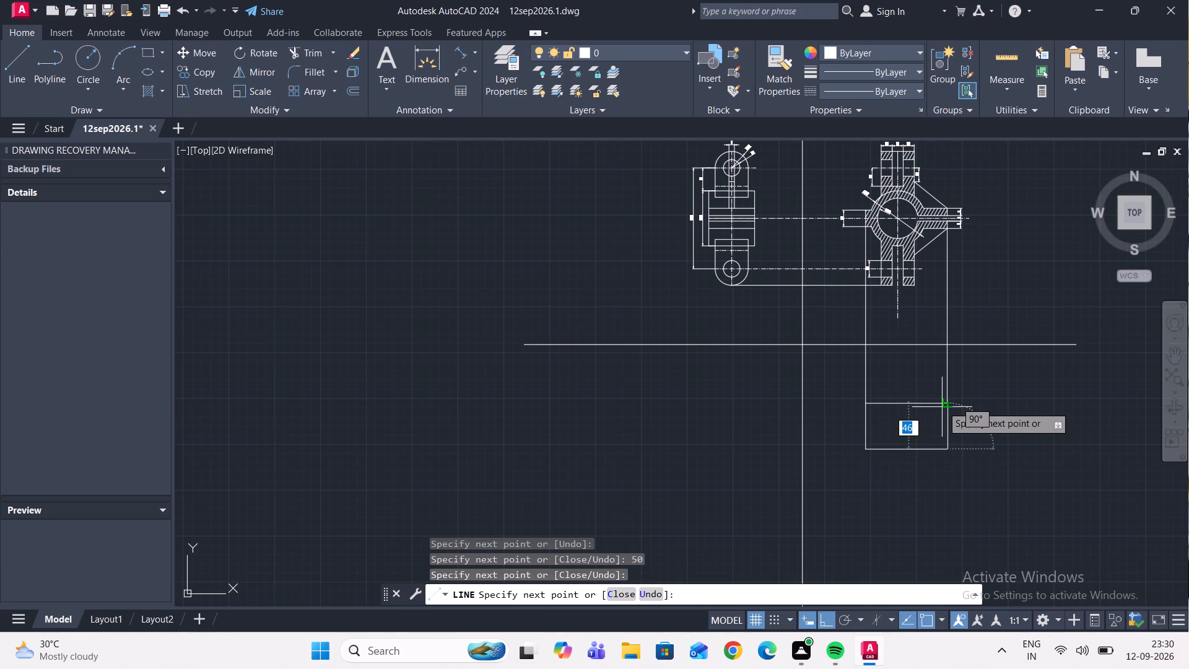
{"action": "left_click", "coordinate": [946, 404]}
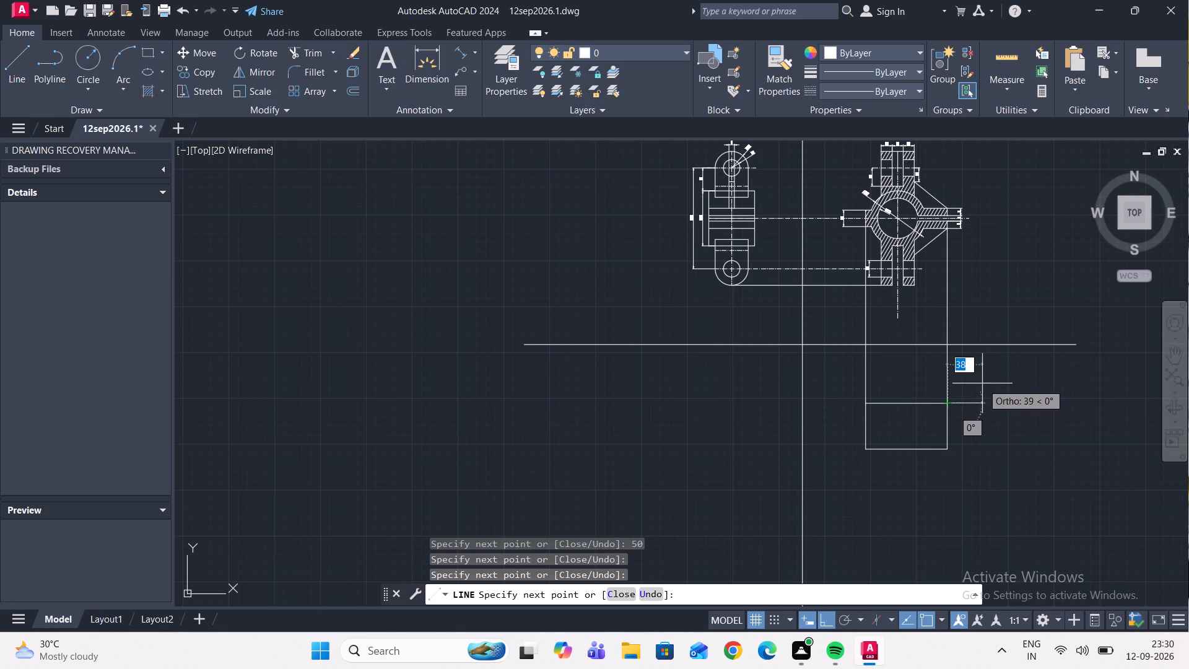
Fillet the two right-hand corners of the 50 mm deep rectangle with a 5 mm radius.
{"action": "key", "text": "Escape"}
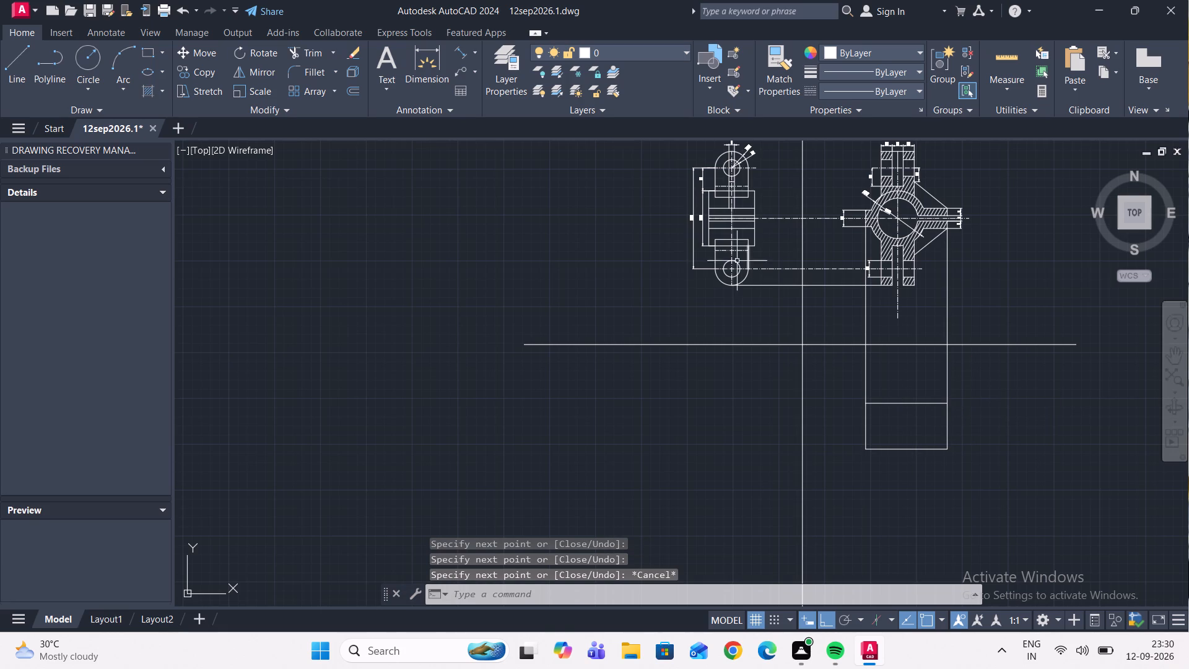
{"action": "left_click", "coordinate": [298, 78]}
{"action": "left_click", "coordinate": [718, 592]}
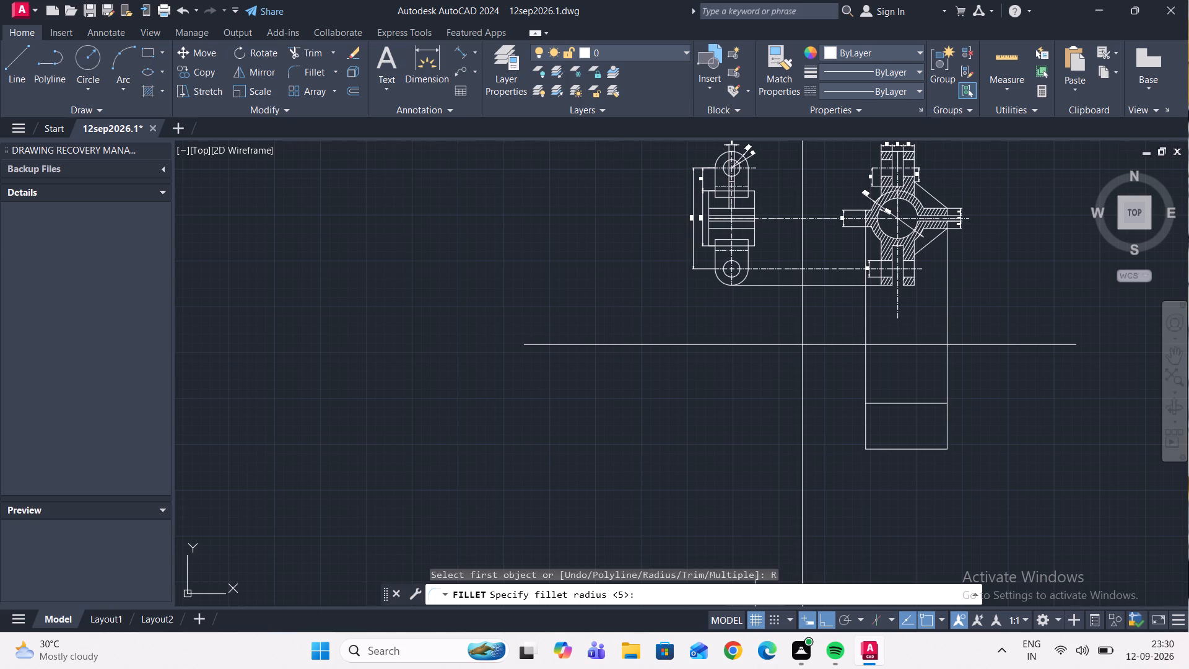
{"action": "key", "text": "5"}
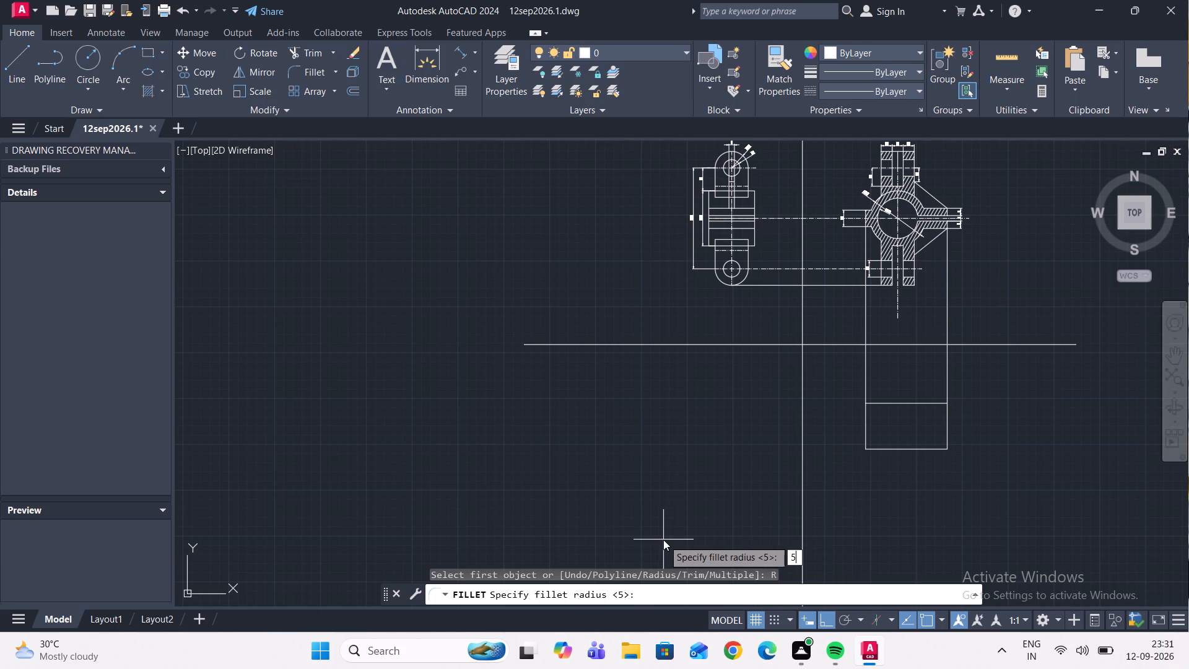
{"action": "key", "text": "Return"}
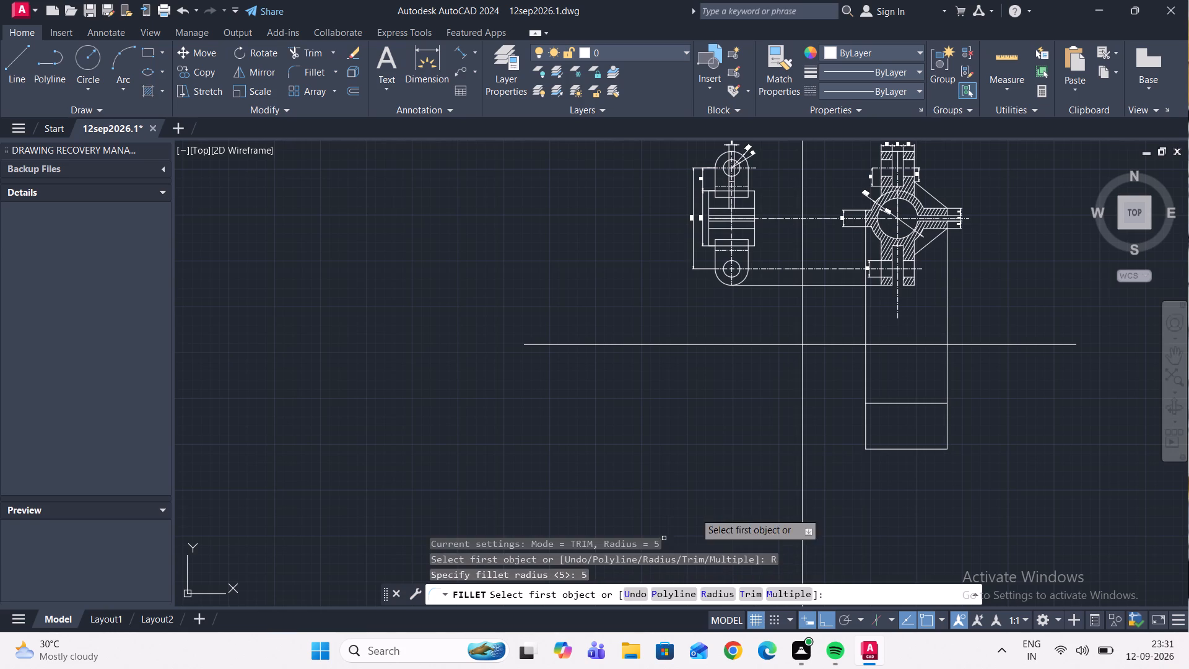
{"action": "scroll", "coordinate": [934, 452], "scroll_direction": "up", "scroll_amount": 3}
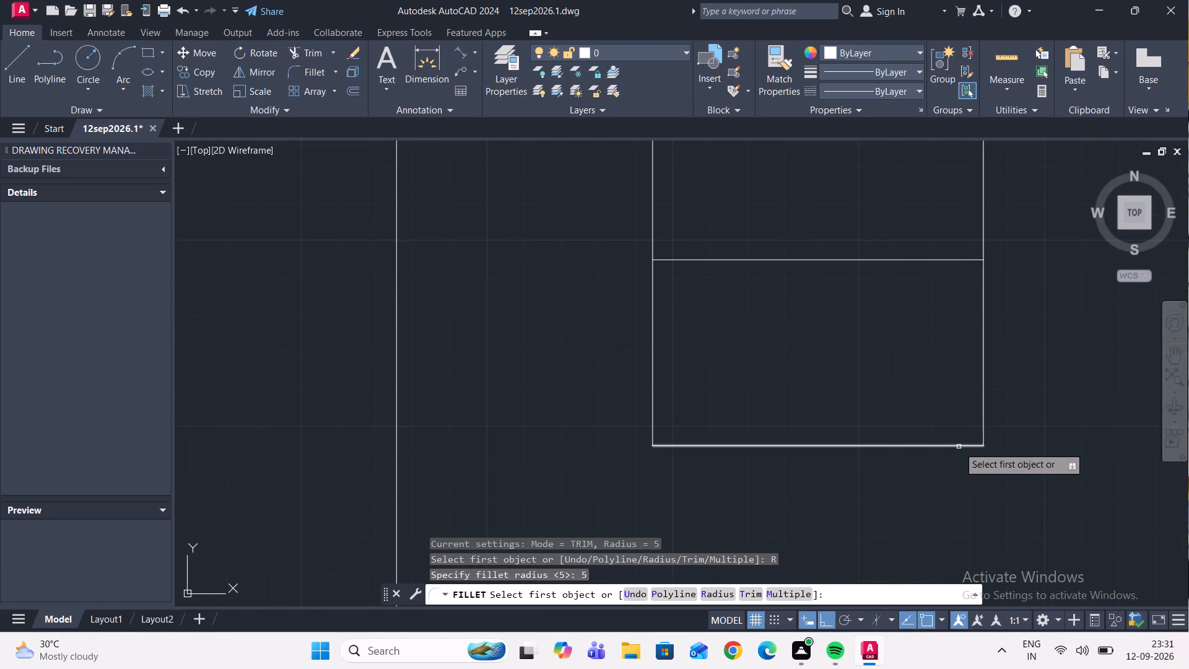
{"action": "left_click", "coordinate": [959, 447]}
{"action": "left_click", "coordinate": [983, 428]}
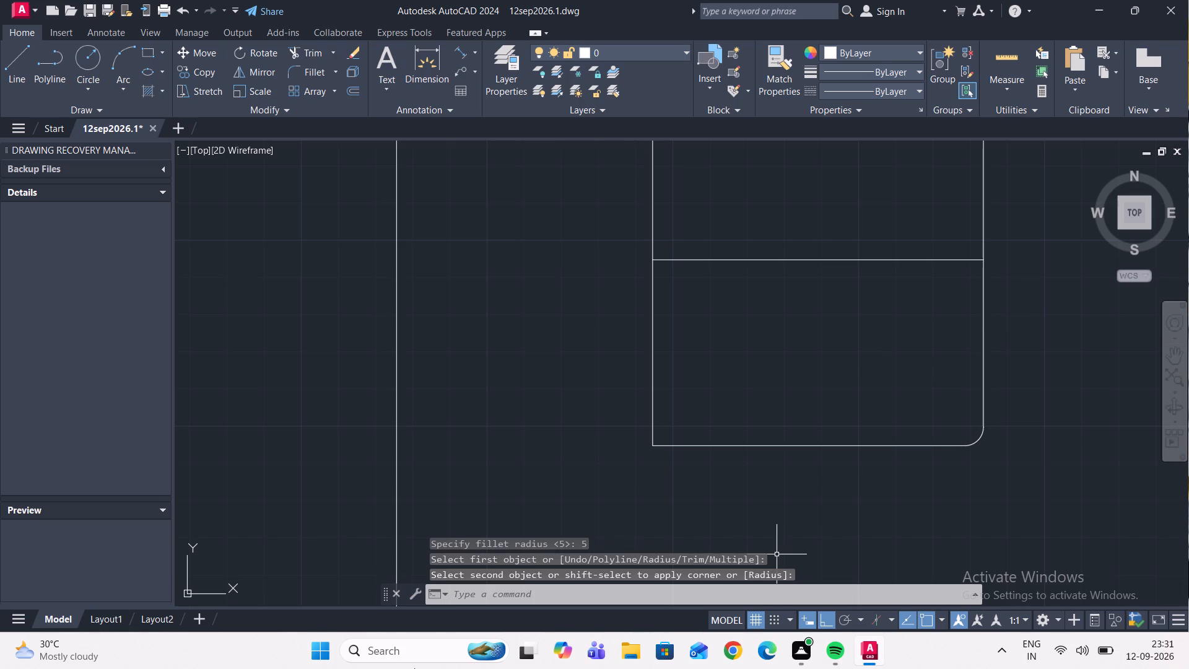
{"action": "key", "text": "space"}
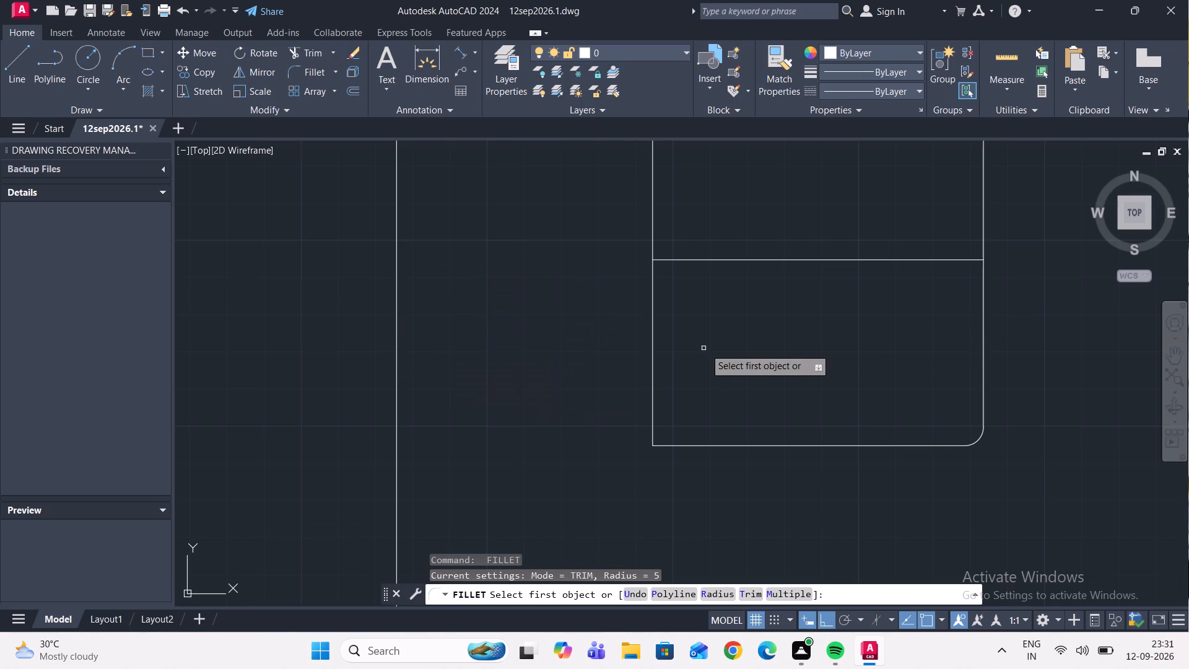
{"action": "left_click", "coordinate": [985, 300]}
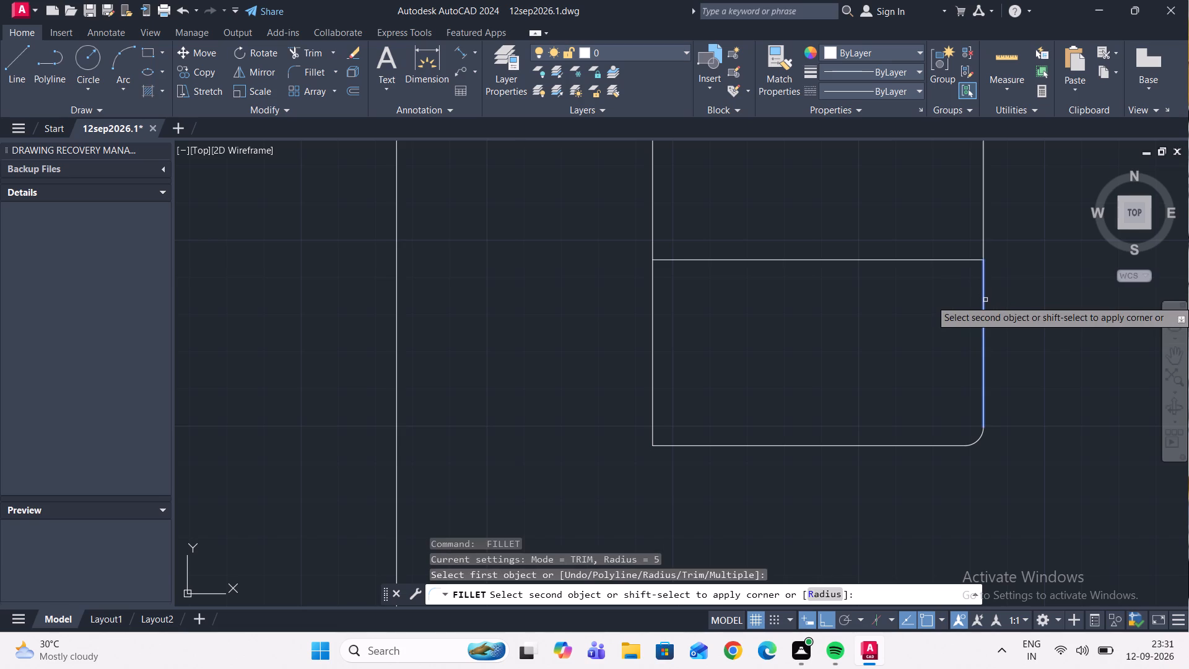
{"action": "left_click", "coordinate": [956, 259]}
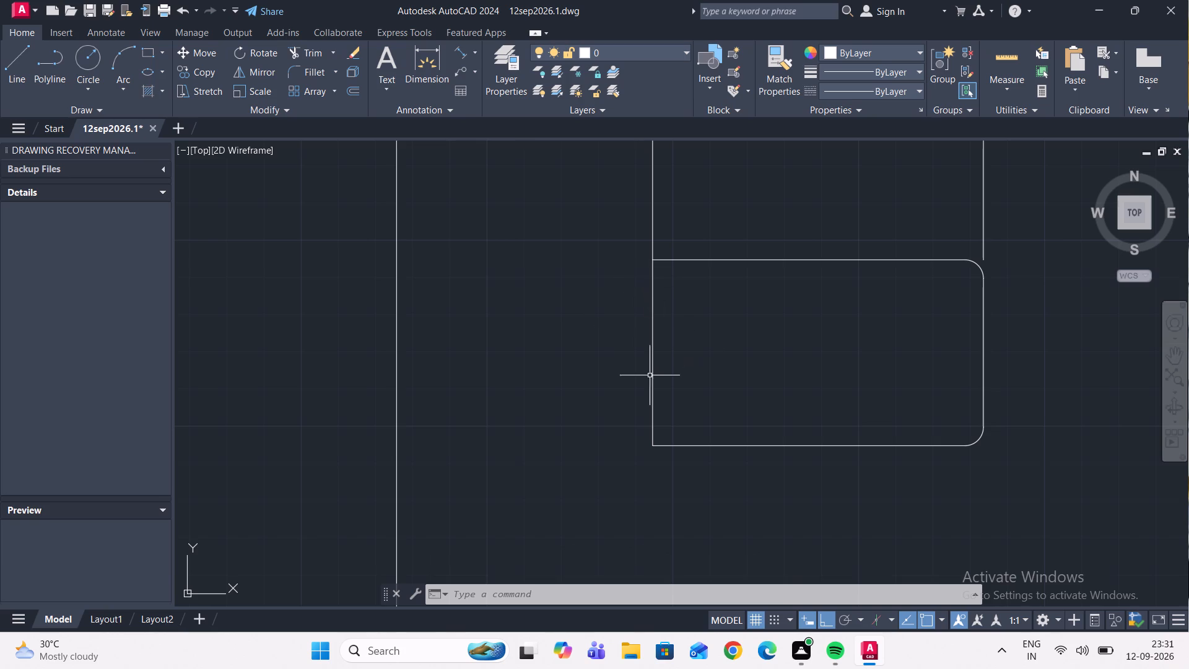
Copy the rectangle's left edge 35 mm and 7 mm to the right, inside the rectangle.
{"action": "left_click", "coordinate": [651, 359]}
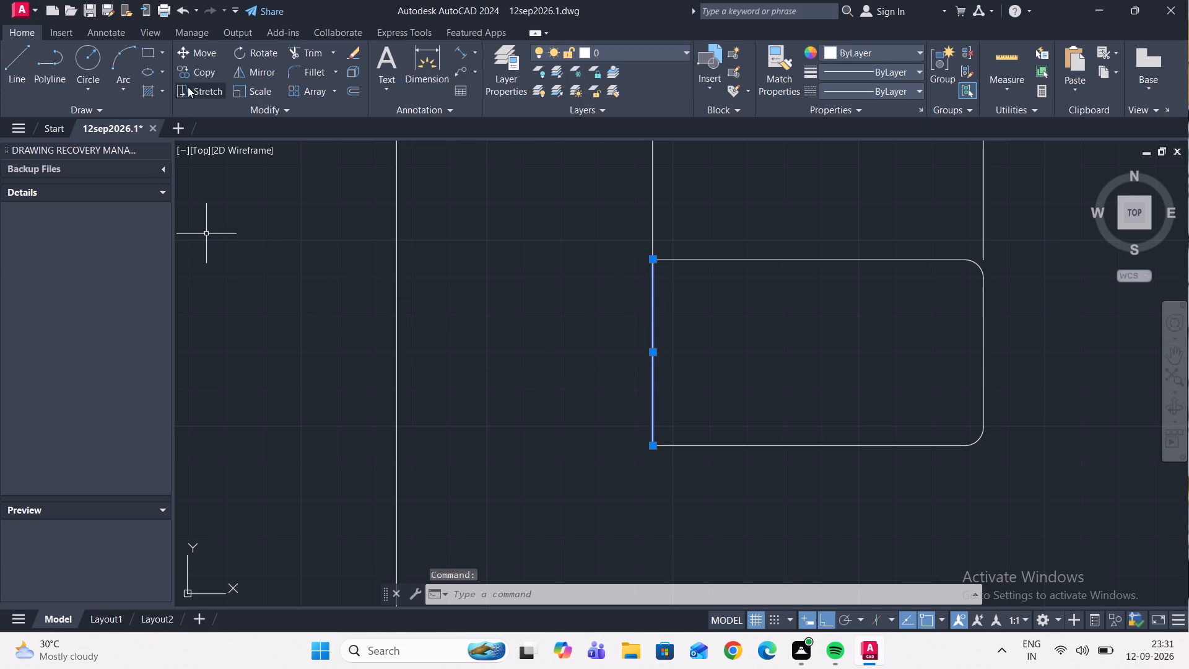
{"action": "left_click", "coordinate": [193, 74]}
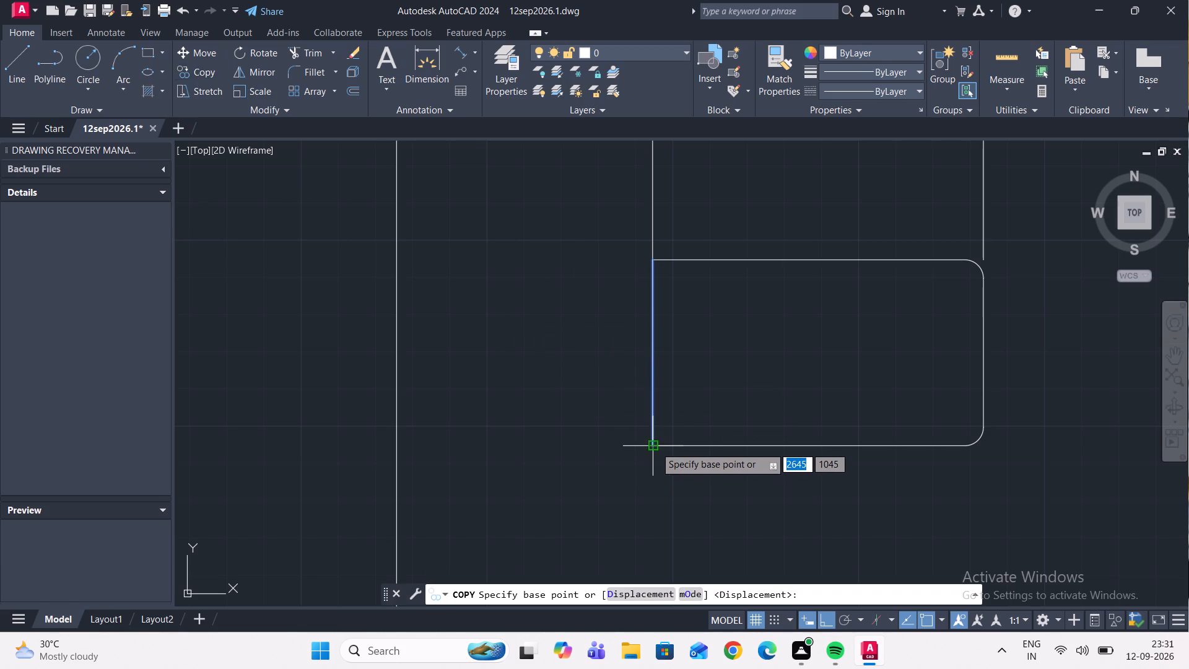
{"action": "left_click", "coordinate": [655, 447]}
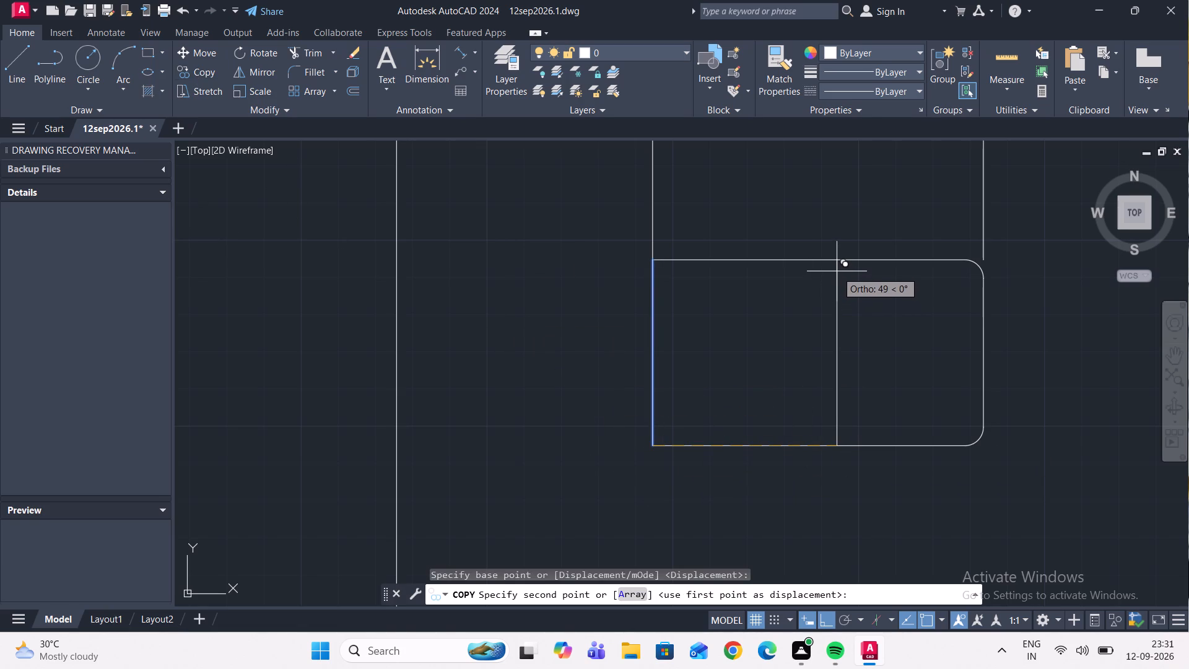
{"action": "type", "text": "35"}
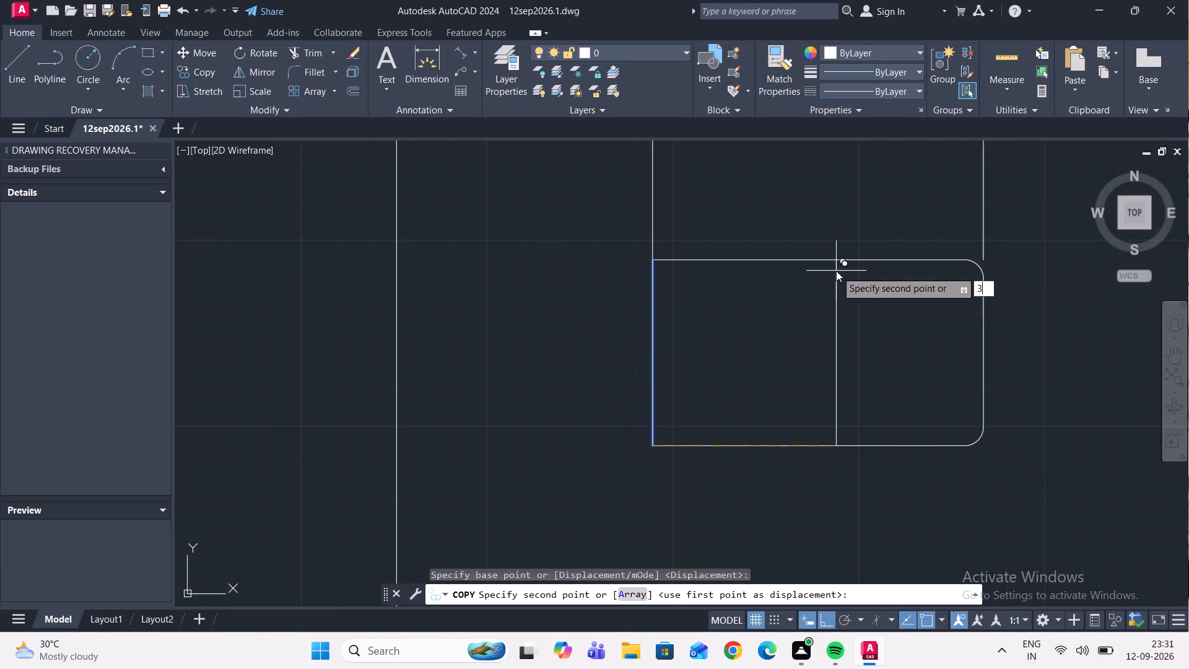
{"action": "key", "text": "Return"}
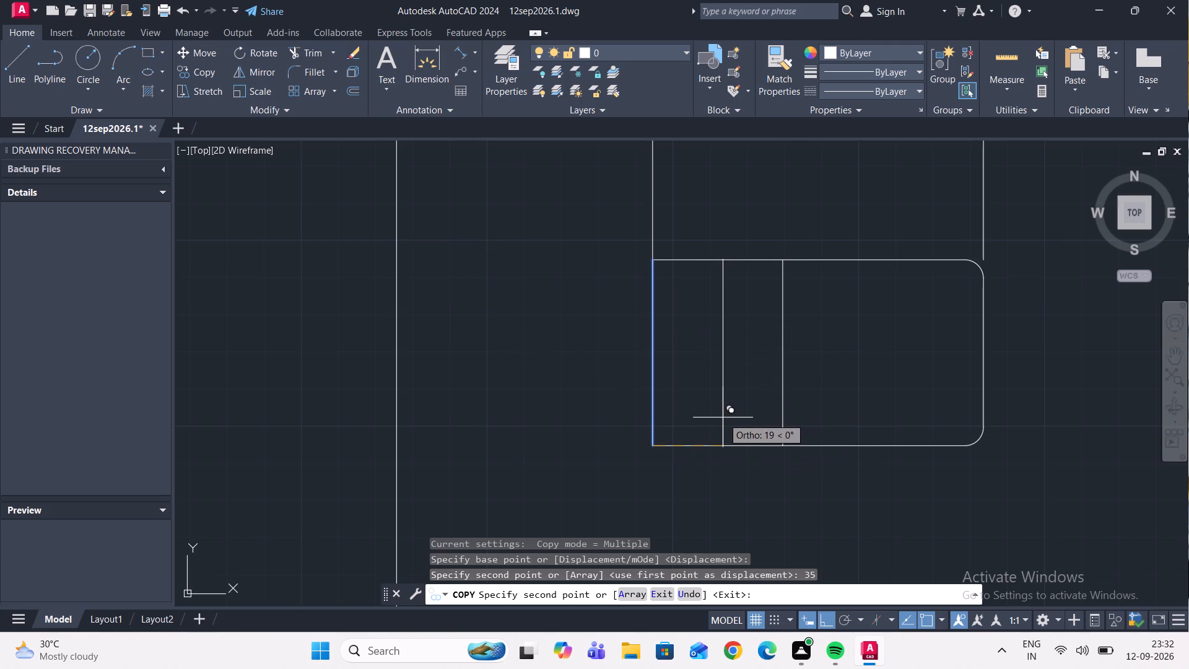
{"action": "key", "text": "7"}
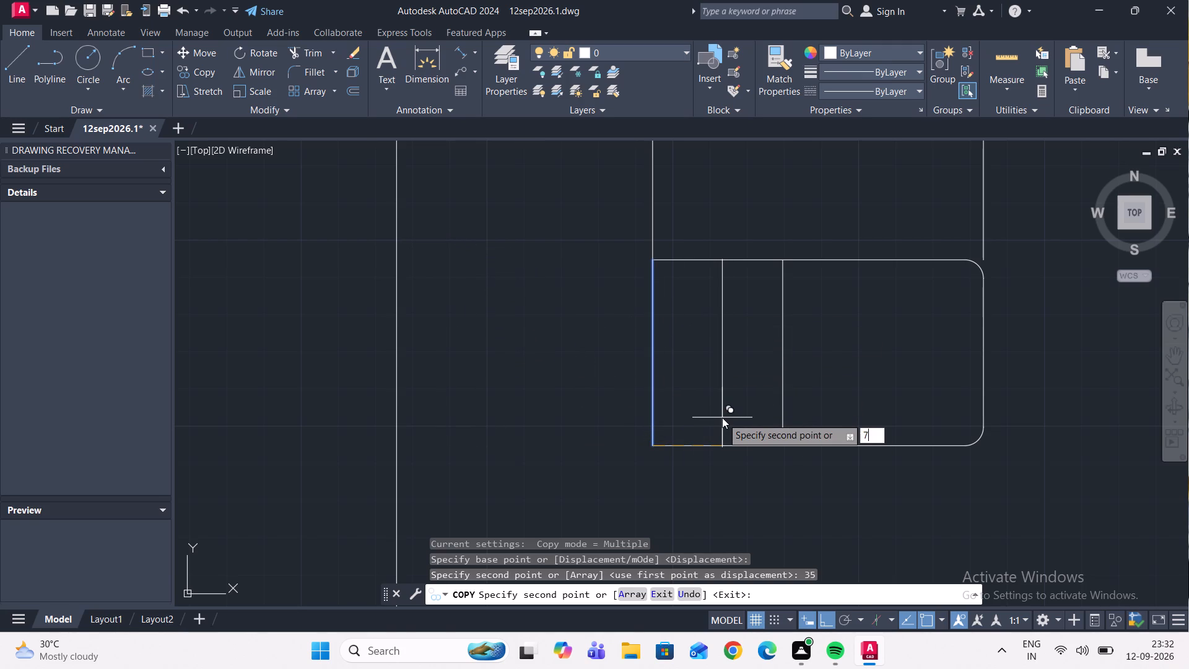
{"action": "key", "text": "Return"}
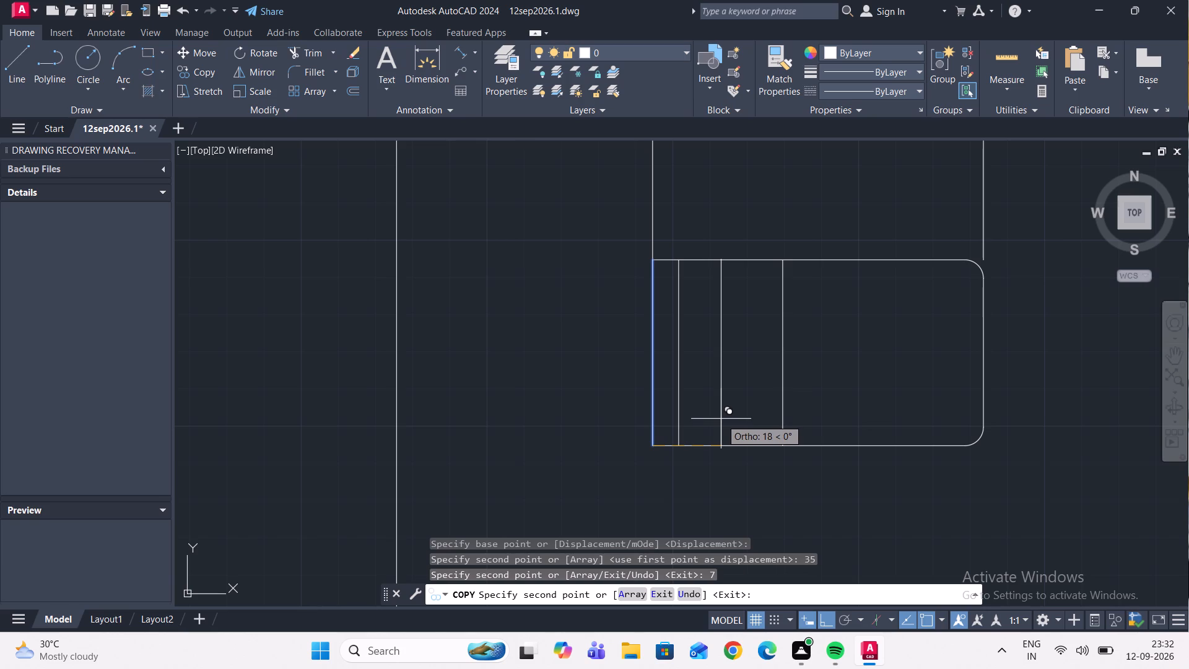
{"action": "key", "text": "Escape"}
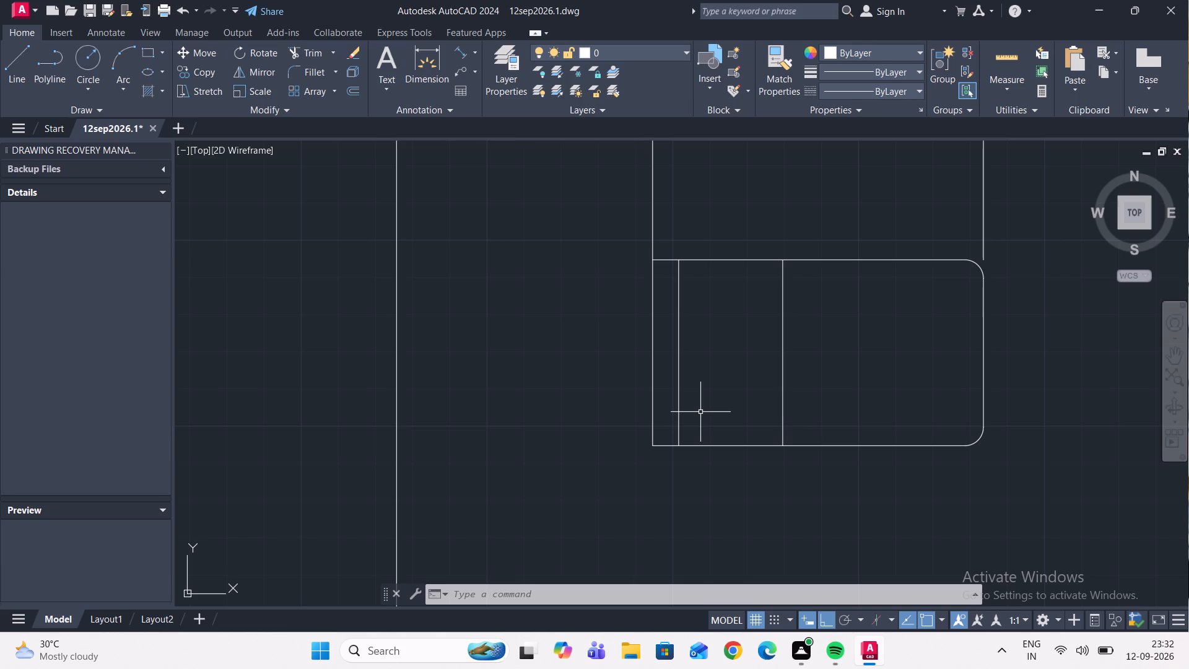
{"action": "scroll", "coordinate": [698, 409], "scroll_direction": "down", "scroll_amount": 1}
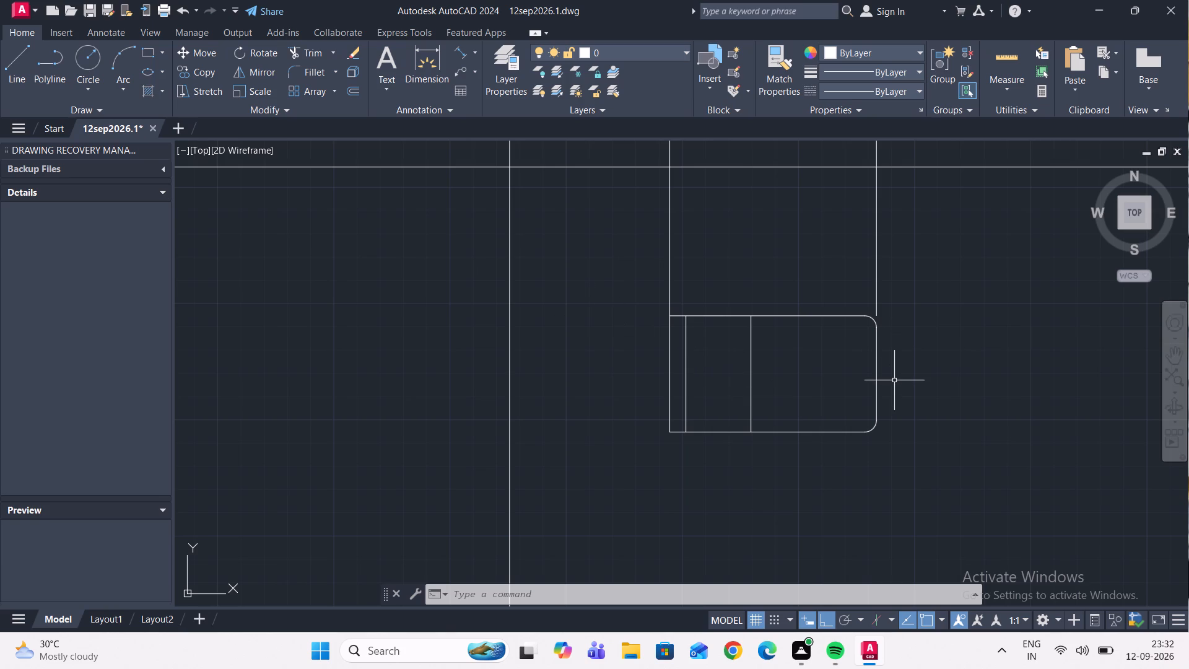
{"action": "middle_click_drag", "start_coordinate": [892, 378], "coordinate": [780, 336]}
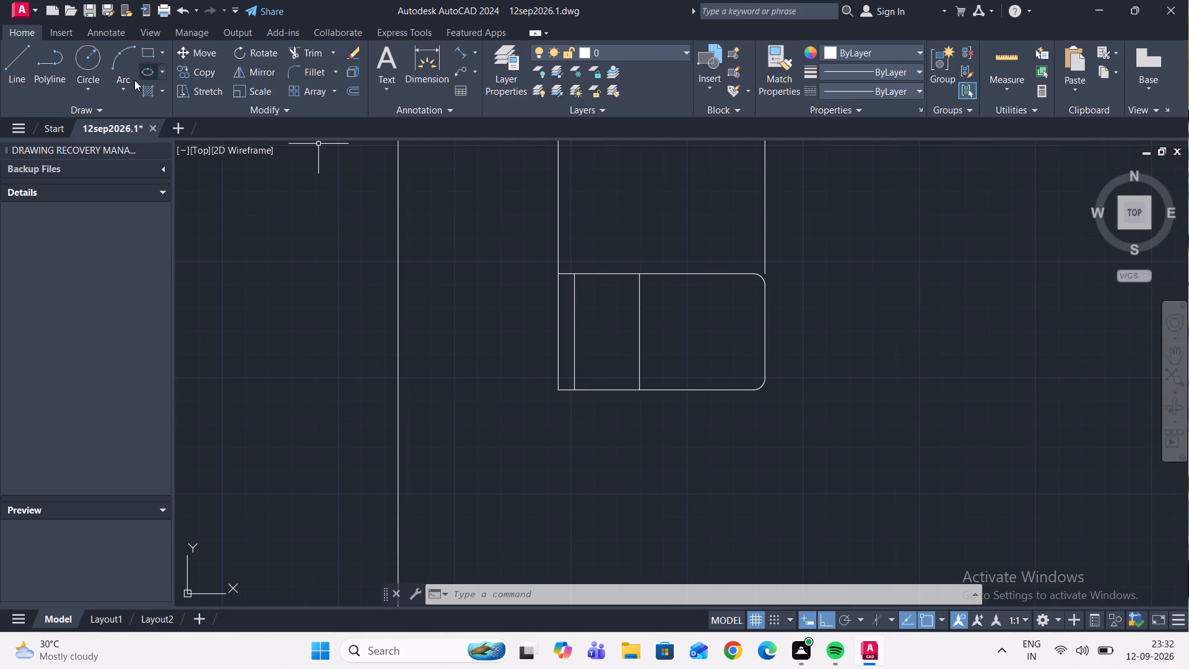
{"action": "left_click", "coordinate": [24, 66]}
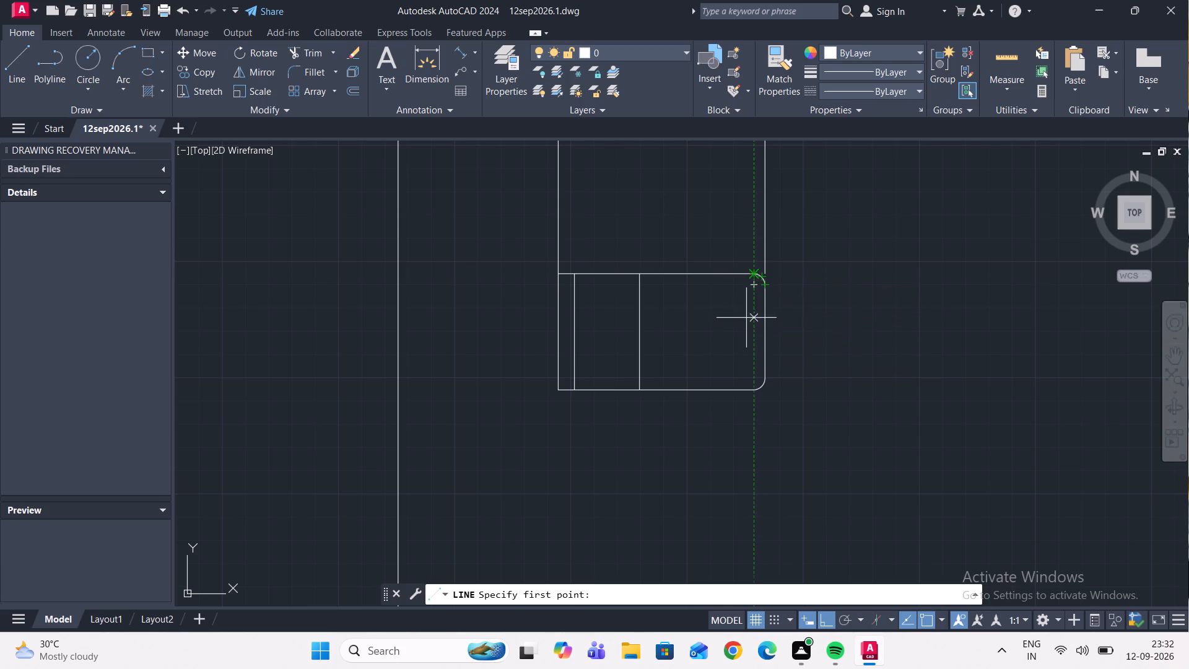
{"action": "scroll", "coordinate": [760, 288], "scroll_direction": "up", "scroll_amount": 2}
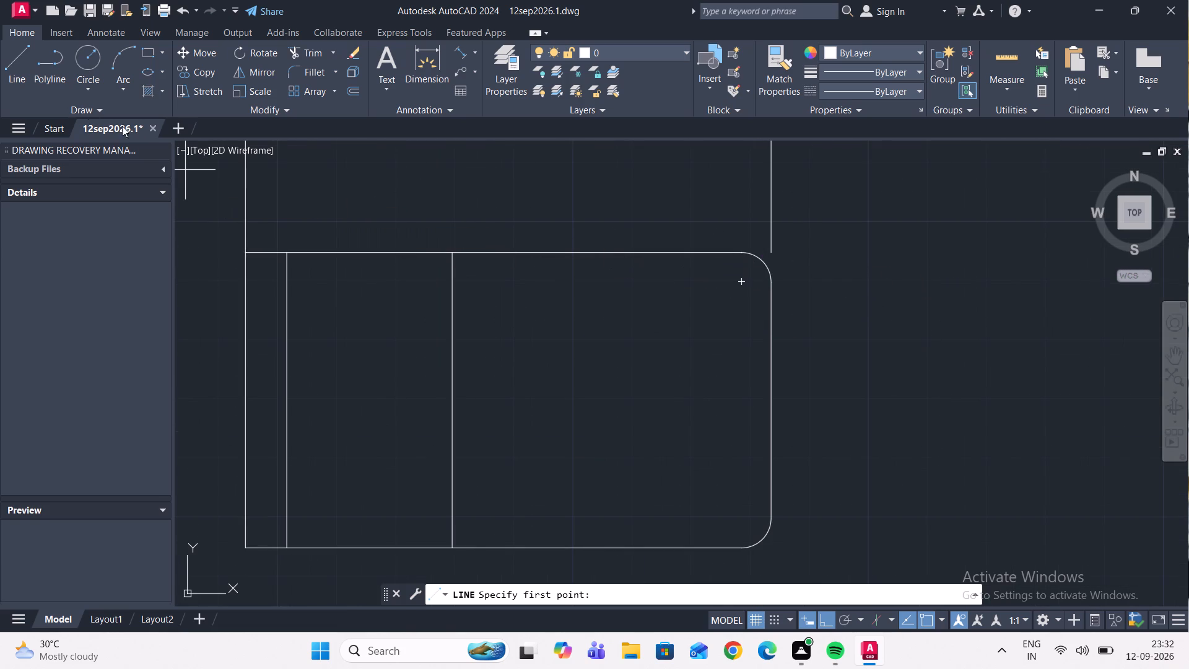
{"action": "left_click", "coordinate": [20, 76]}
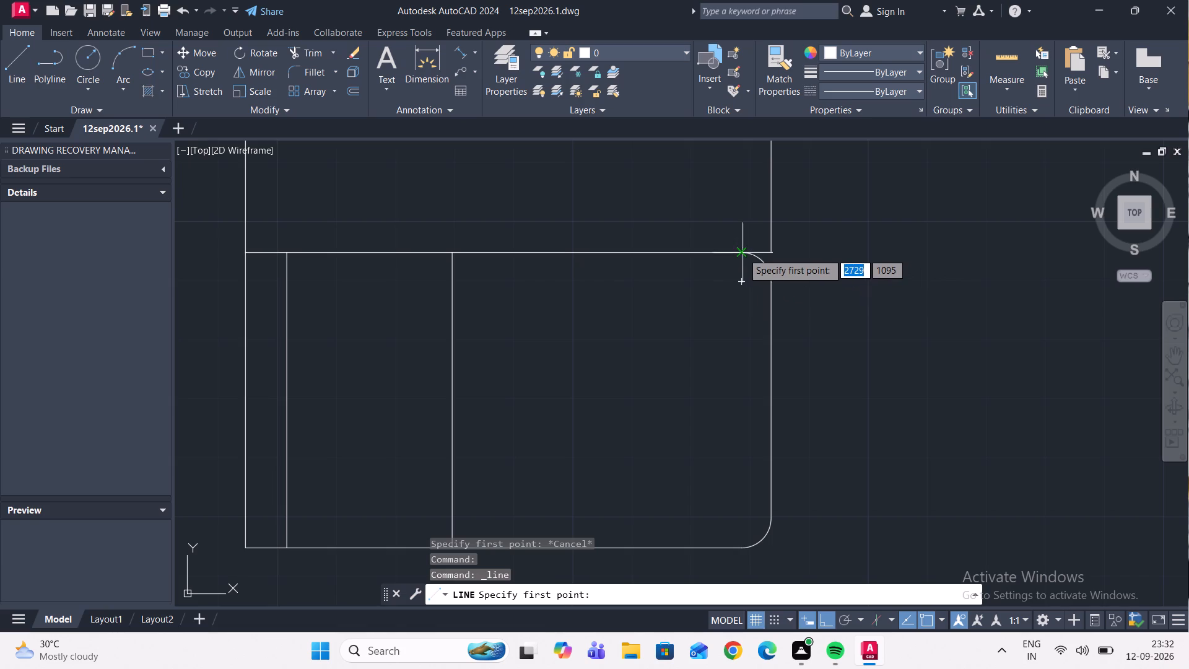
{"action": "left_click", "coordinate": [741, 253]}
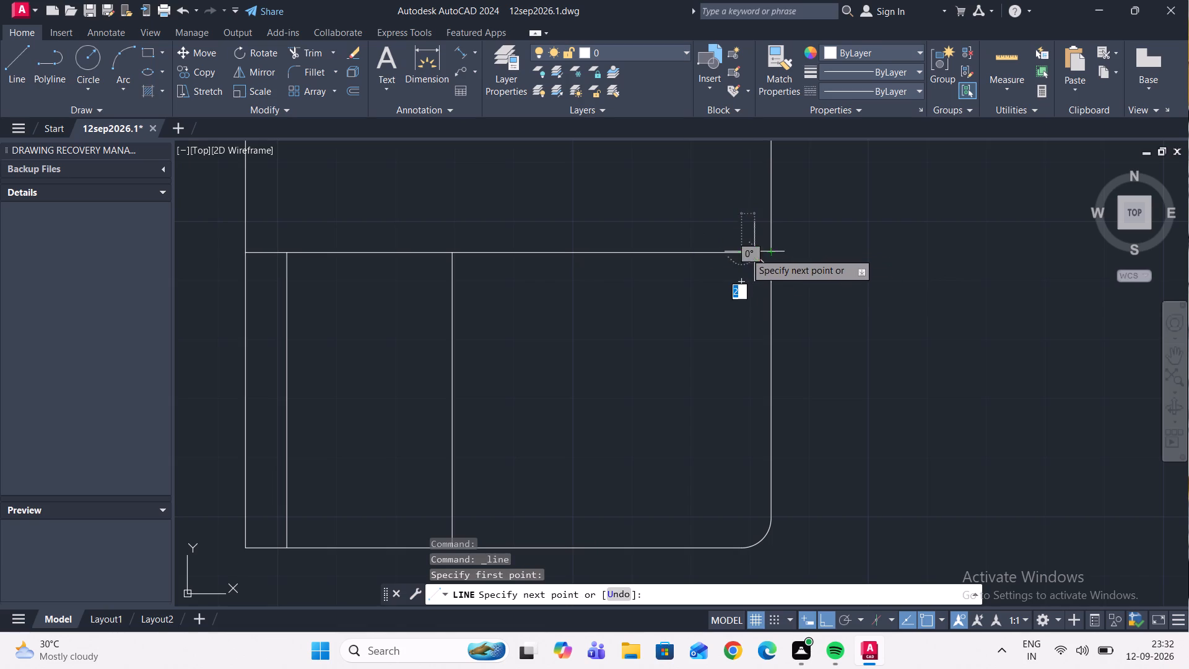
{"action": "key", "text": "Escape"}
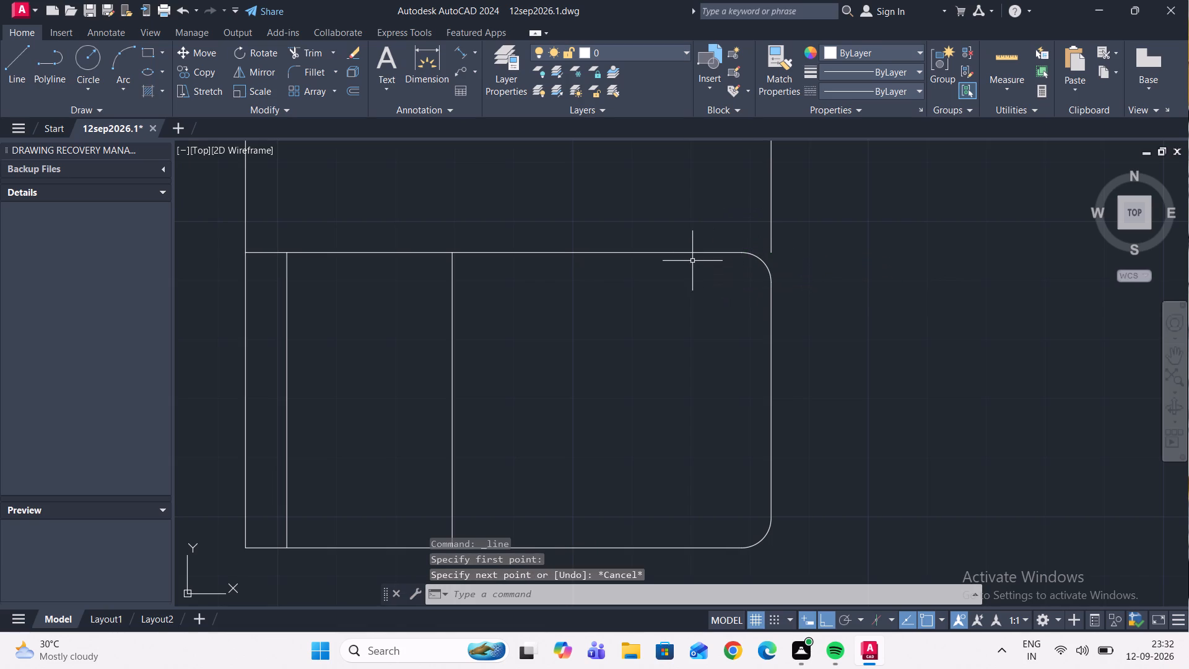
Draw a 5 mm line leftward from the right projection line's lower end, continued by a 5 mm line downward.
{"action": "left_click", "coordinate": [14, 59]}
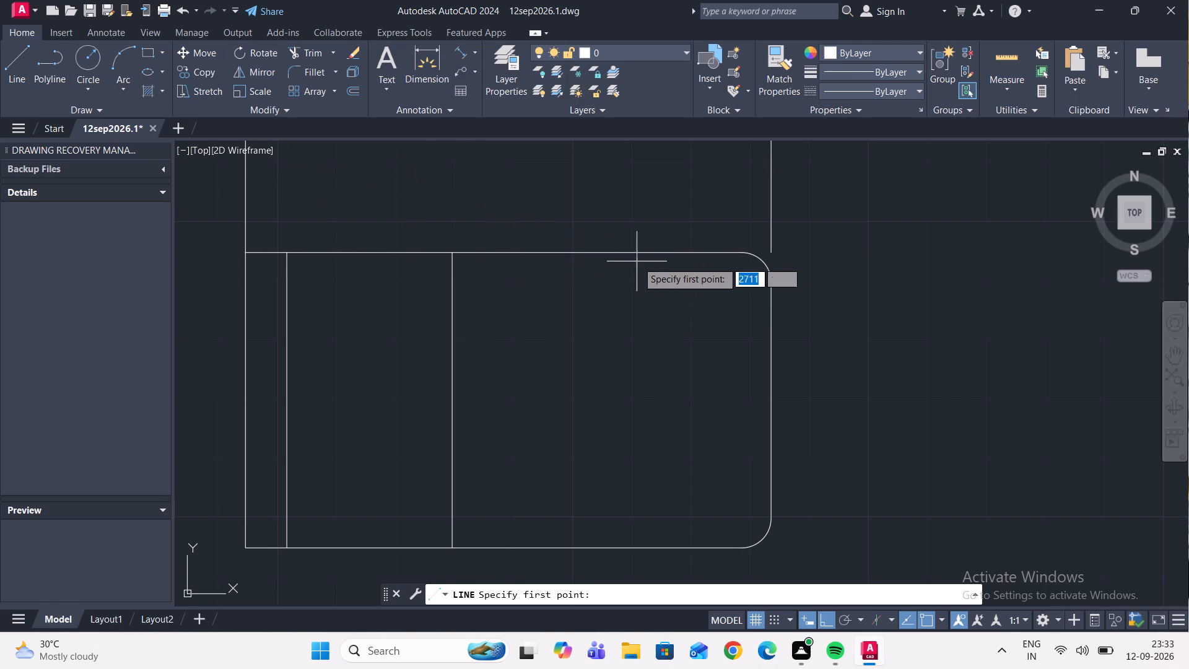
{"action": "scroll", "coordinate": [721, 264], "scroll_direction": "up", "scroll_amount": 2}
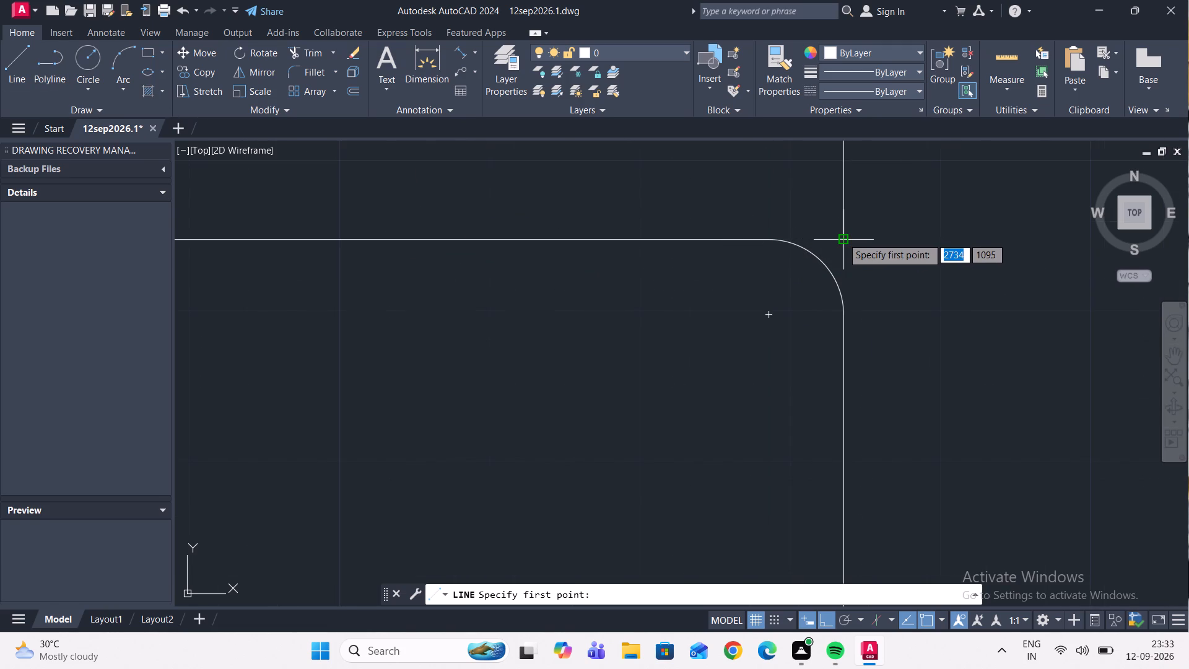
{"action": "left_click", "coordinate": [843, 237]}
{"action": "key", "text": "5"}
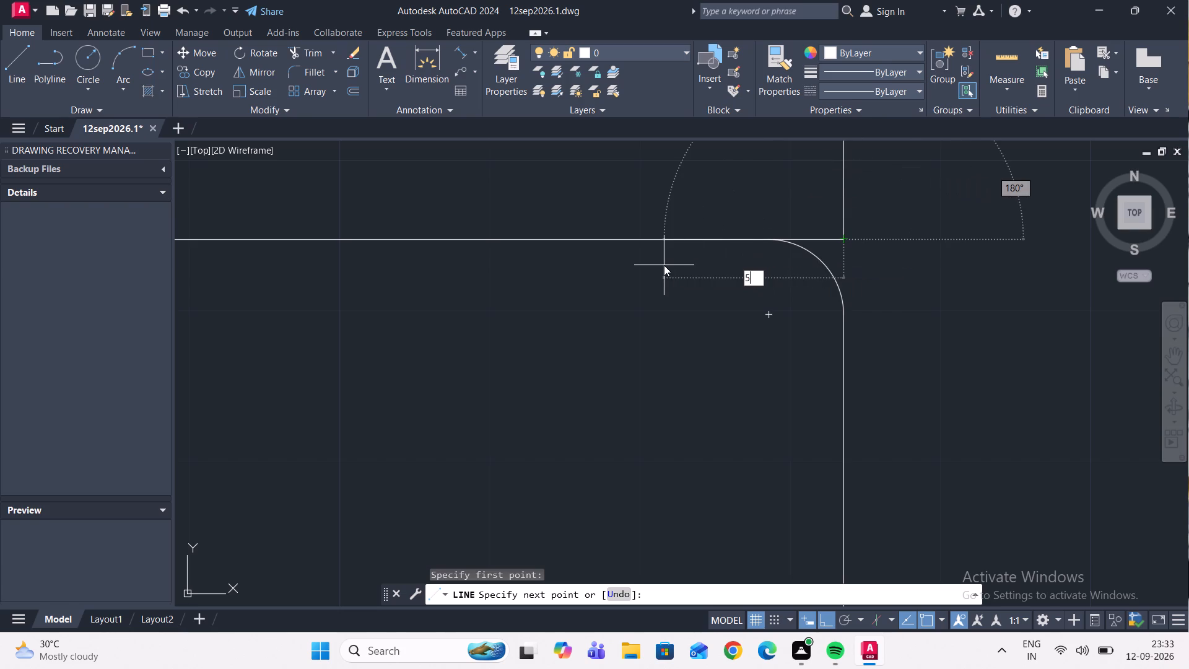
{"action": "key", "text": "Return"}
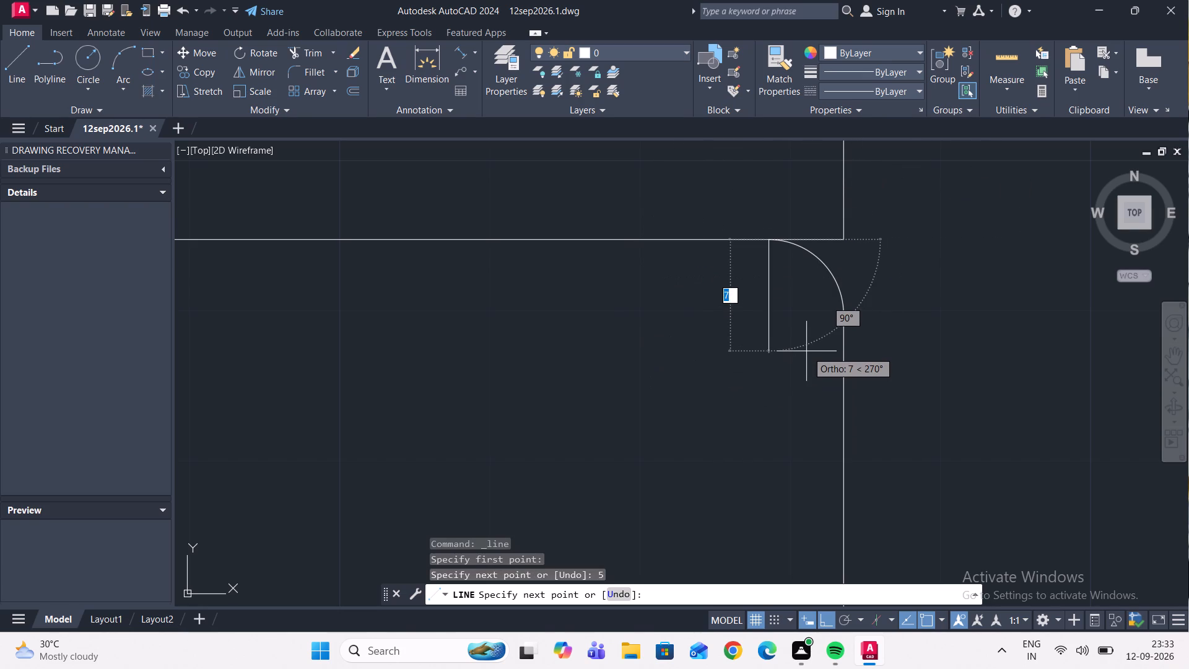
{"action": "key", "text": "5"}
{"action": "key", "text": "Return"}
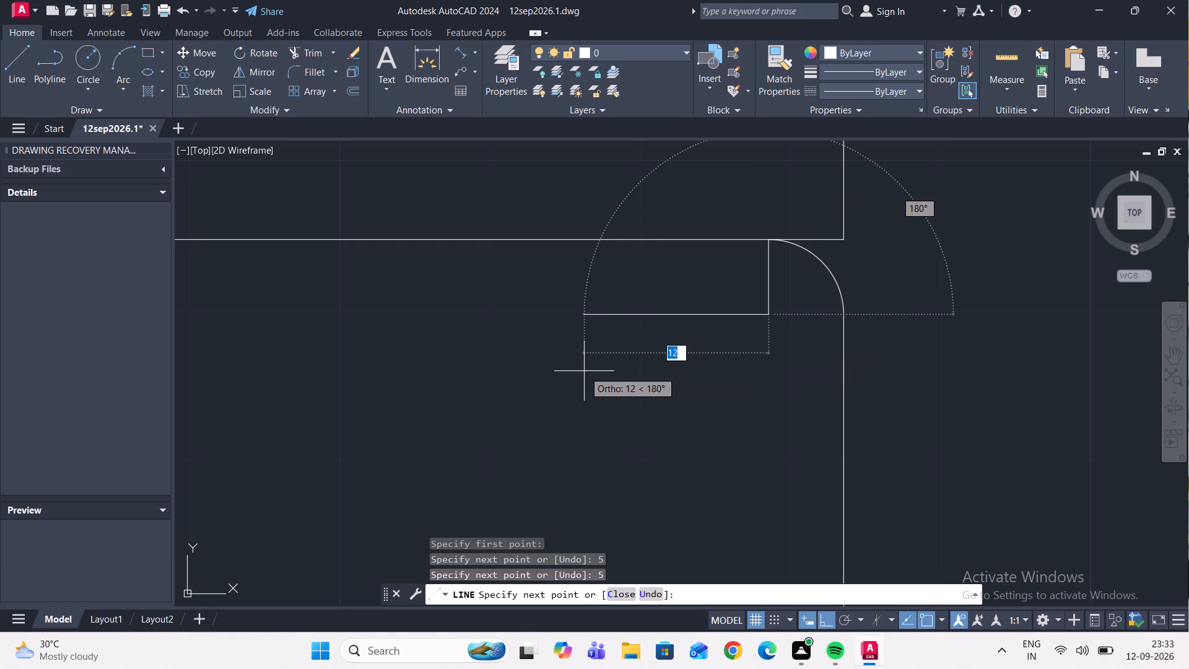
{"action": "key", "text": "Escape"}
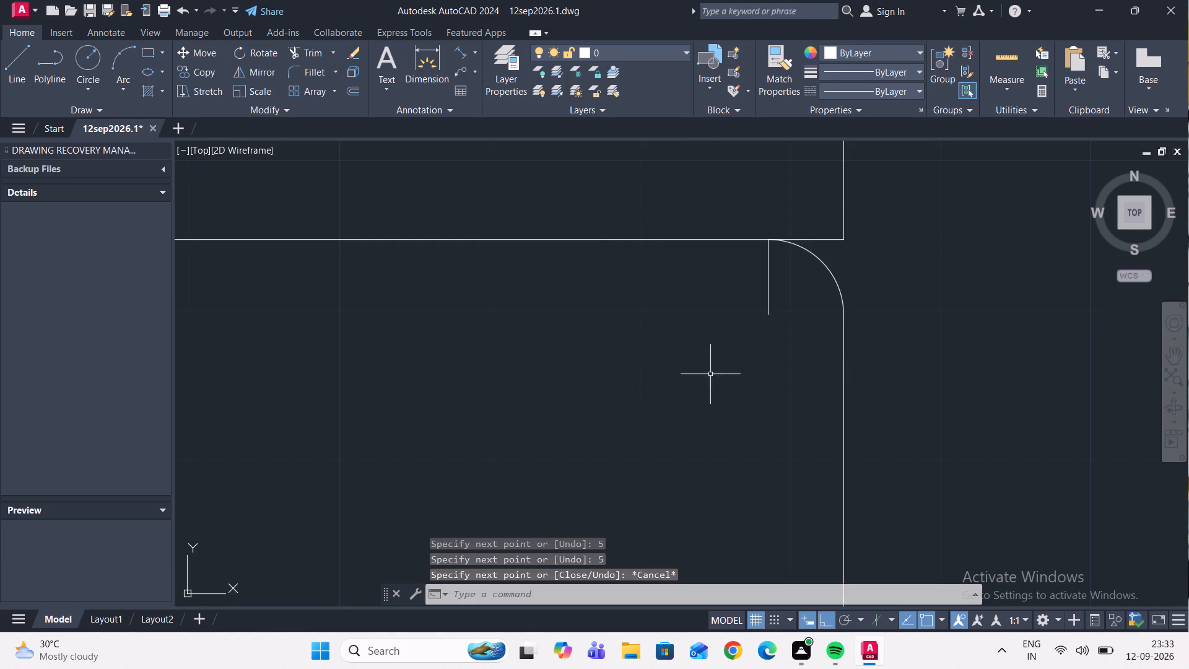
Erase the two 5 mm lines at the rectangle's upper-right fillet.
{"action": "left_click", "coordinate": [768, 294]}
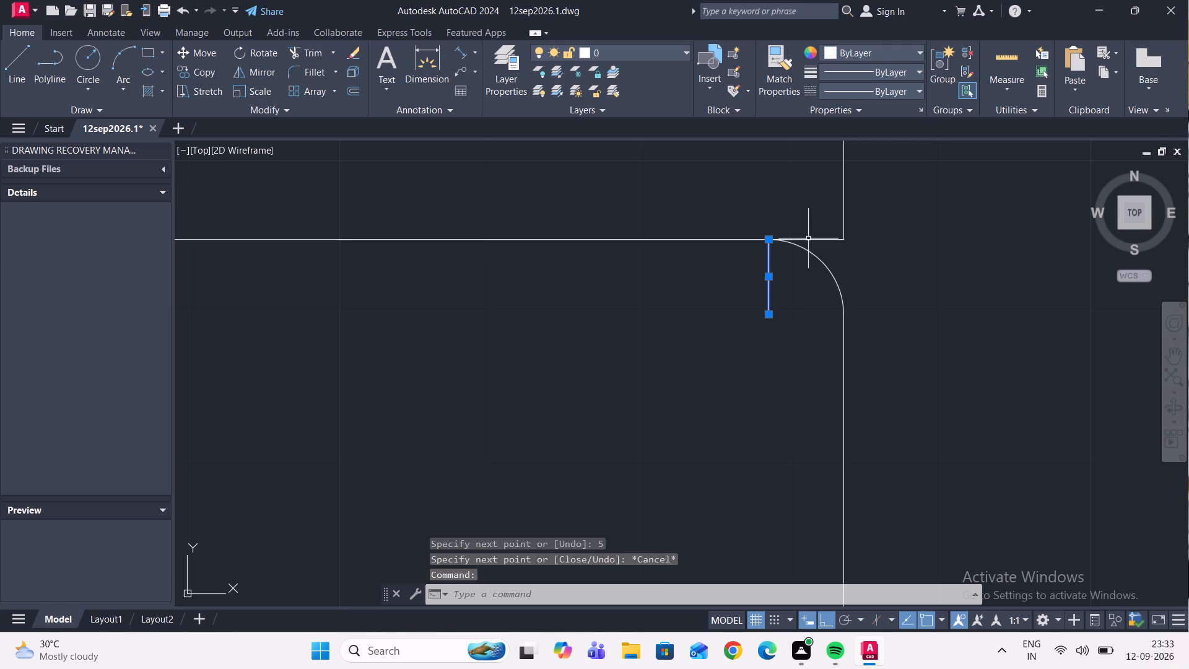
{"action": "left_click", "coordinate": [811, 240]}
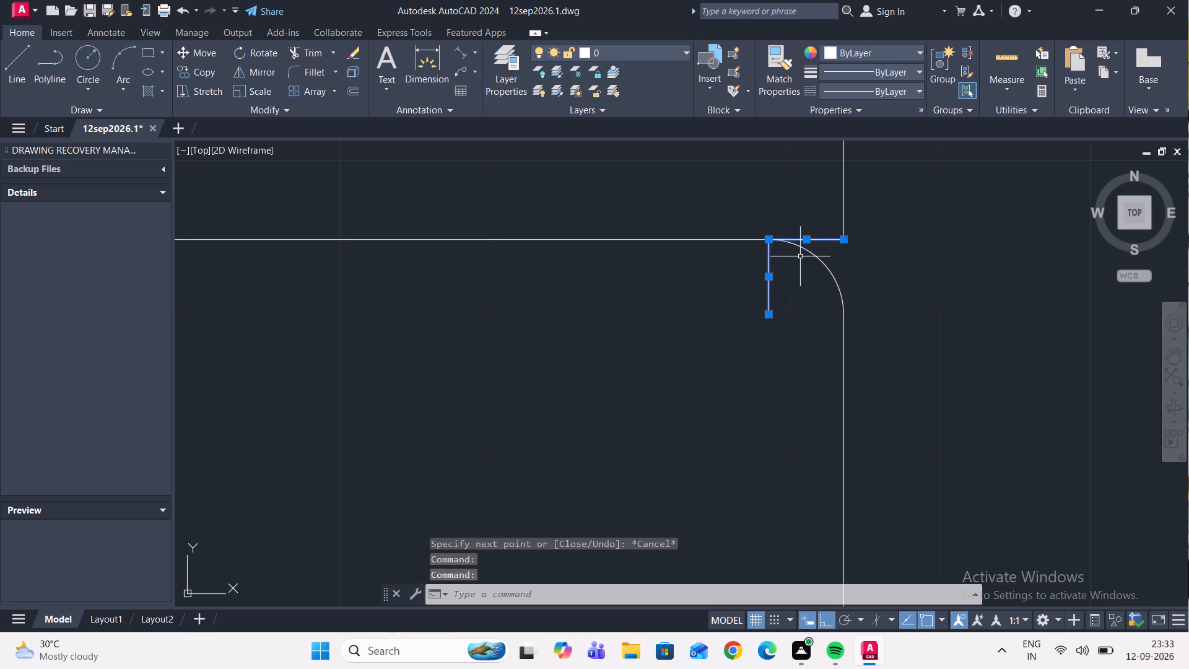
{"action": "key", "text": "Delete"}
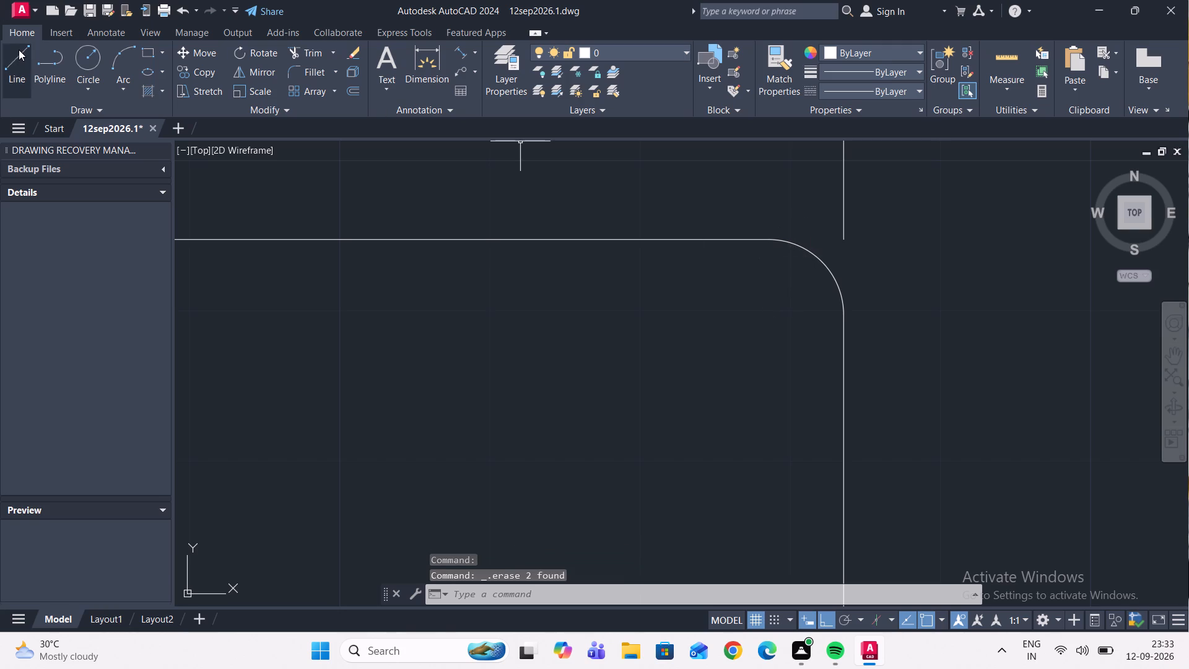
Draw a 12 mm line leftward from the right projection line's lower end, continued by a 12 mm line downward.
{"action": "left_click", "coordinate": [19, 50]}
{"action": "scroll", "coordinate": [846, 229], "scroll_direction": "up", "scroll_amount": 1}
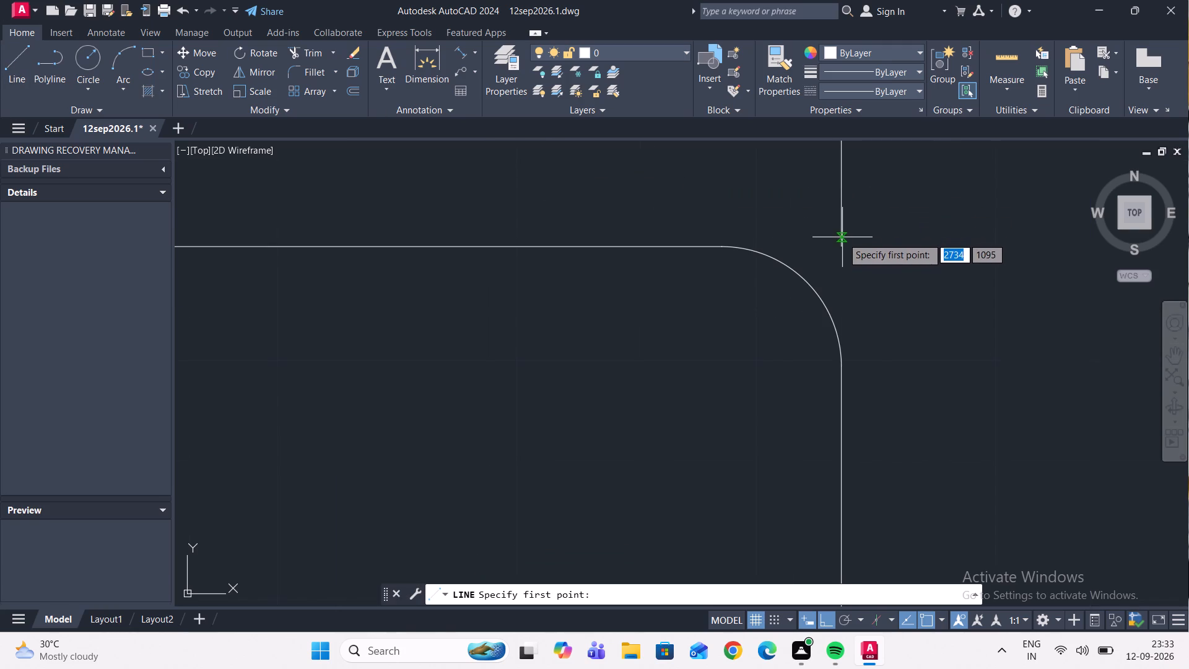
{"action": "scroll", "coordinate": [837, 244], "scroll_direction": "up", "scroll_amount": 3}
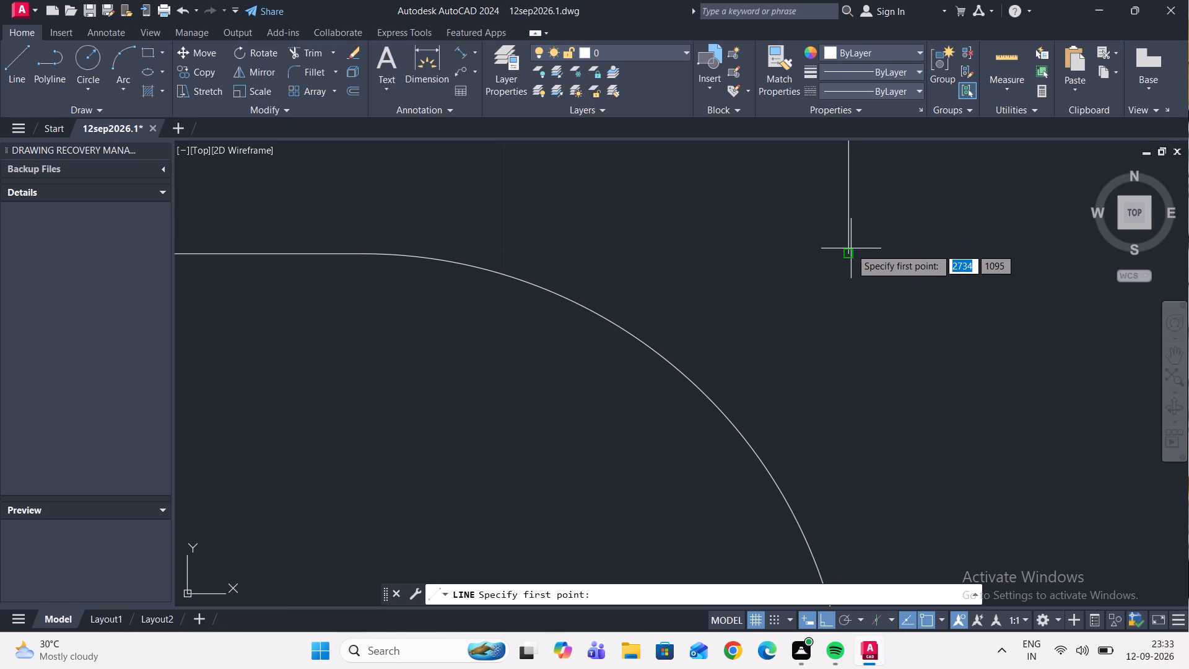
{"action": "left_click", "coordinate": [851, 250]}
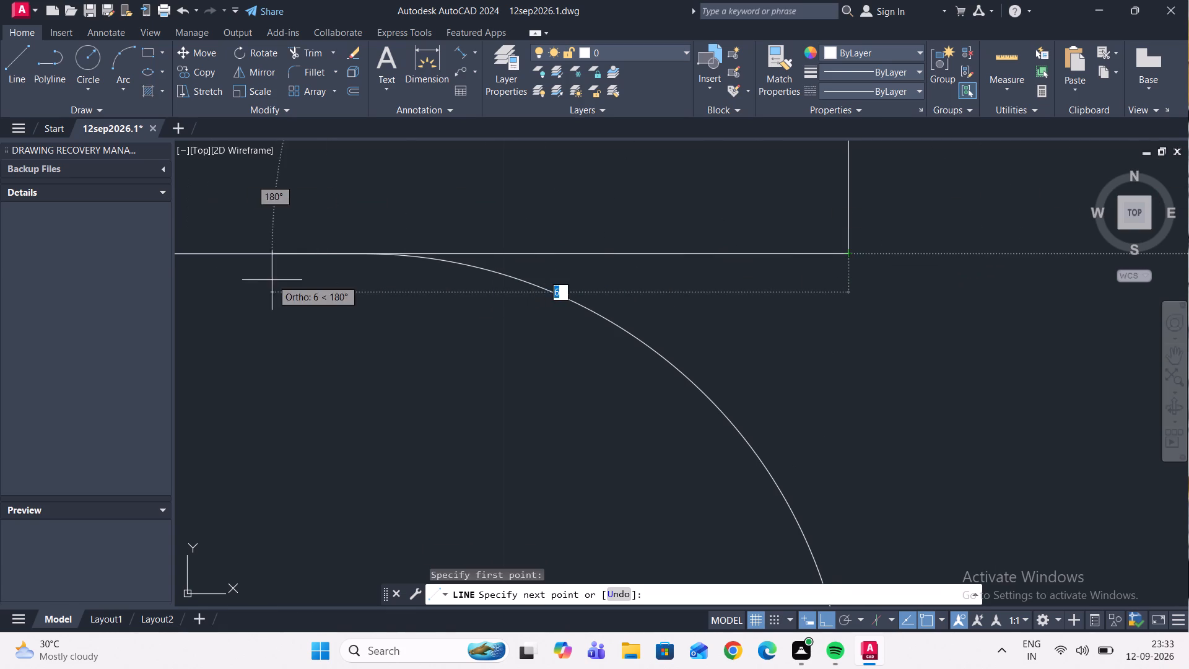
{"action": "scroll", "coordinate": [272, 279], "scroll_direction": "down", "scroll_amount": 3}
{"action": "type", "text": "12"}
{"action": "key", "text": "Return"}
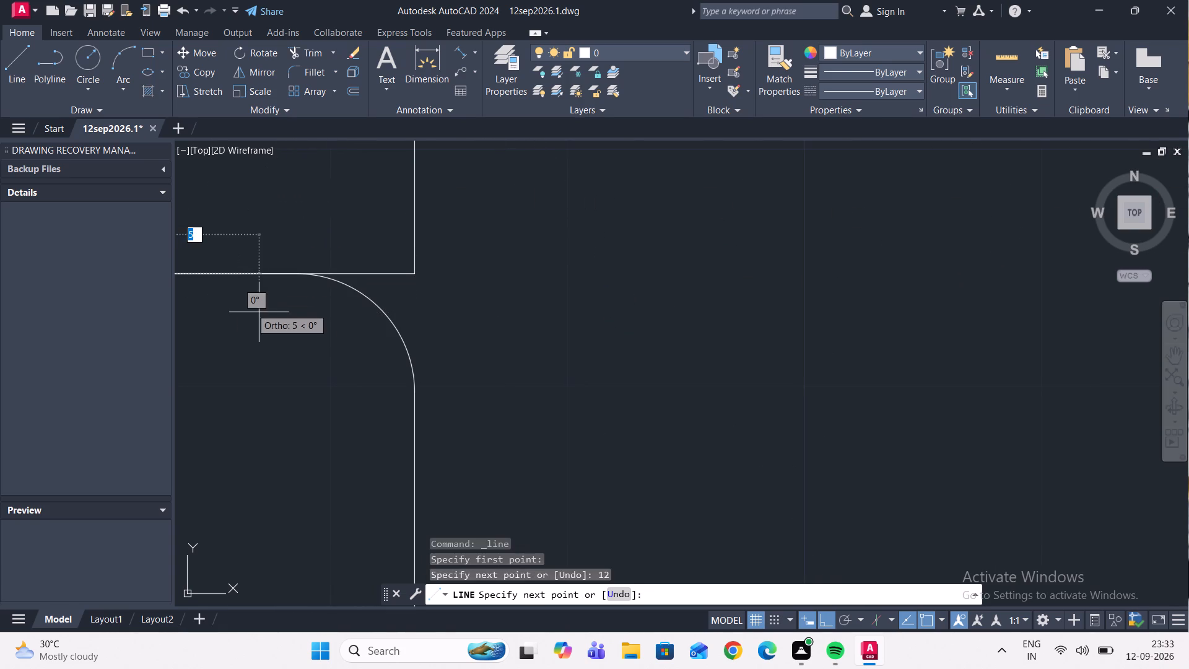
{"action": "scroll", "coordinate": [259, 312], "scroll_direction": "down", "scroll_amount": 2}
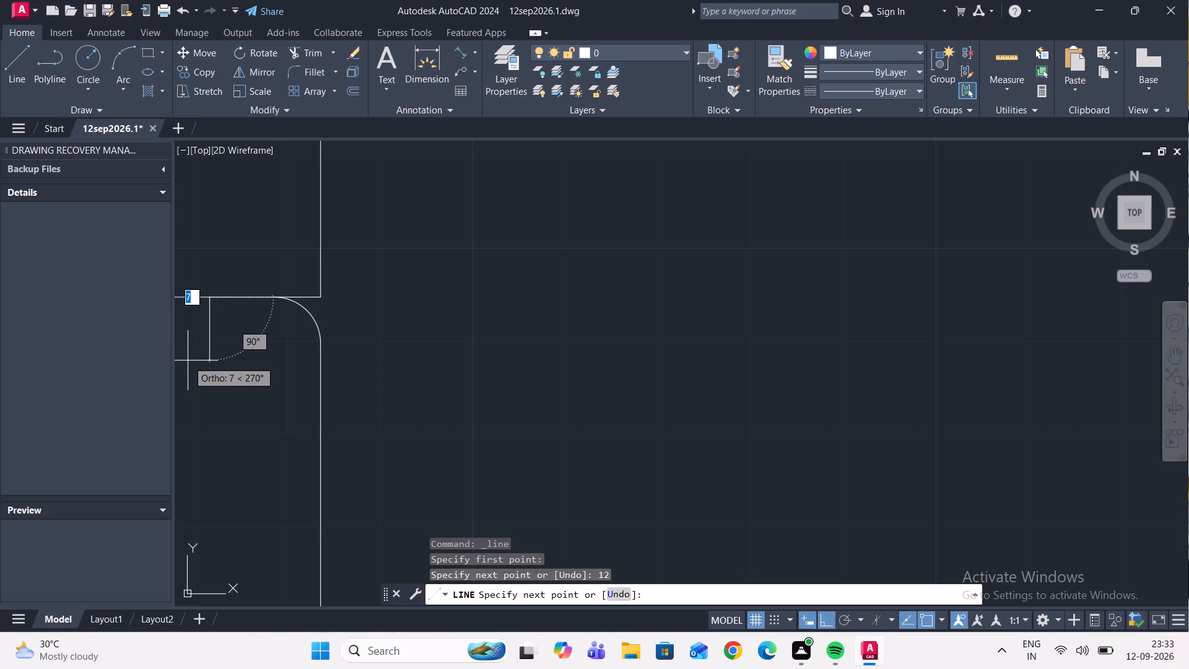
{"action": "type", "text": "12"}
{"action": "key", "text": "Return"}
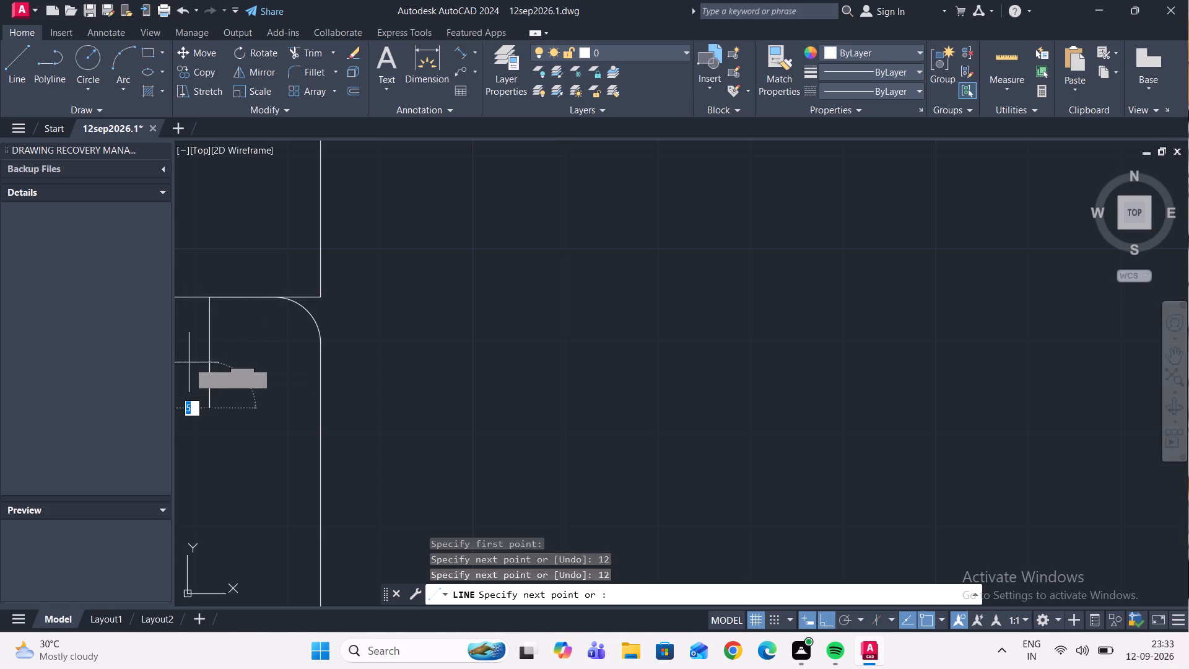
{"action": "scroll", "coordinate": [207, 332], "scroll_direction": "down", "scroll_amount": 3}
{"action": "scroll", "coordinate": [224, 343], "scroll_direction": "up", "scroll_amount": 2}
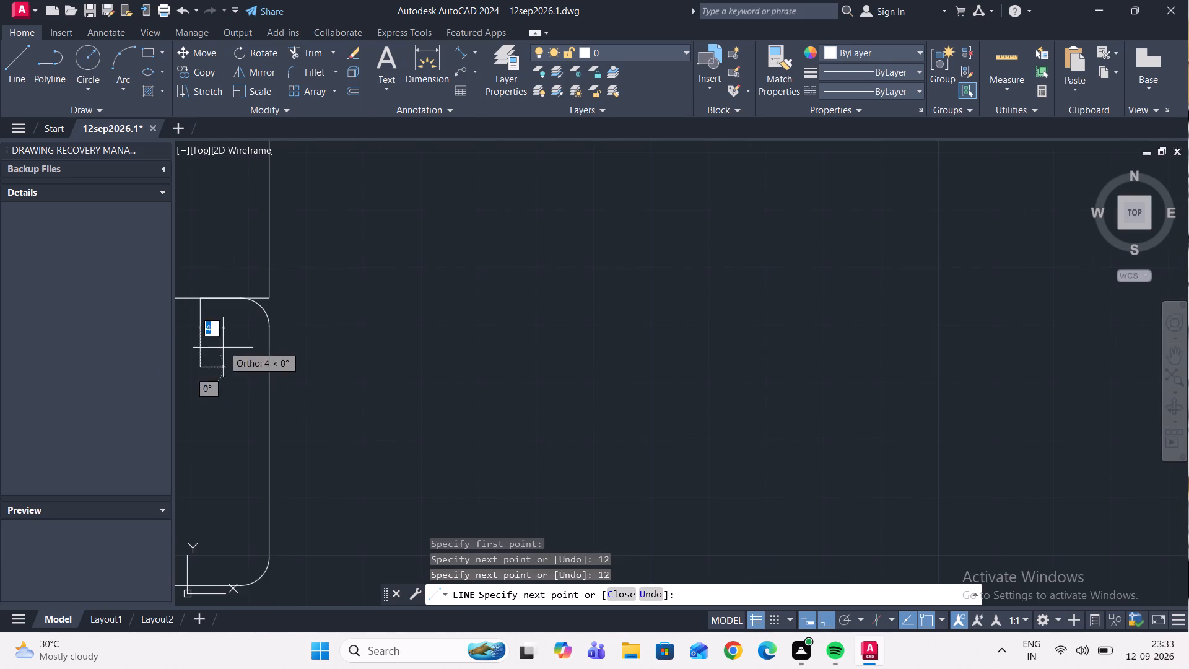
Draw a circle of 5 mm radius centred on the lower end of the 12 mm vertical line.
{"action": "left_click", "coordinate": [88, 61]}
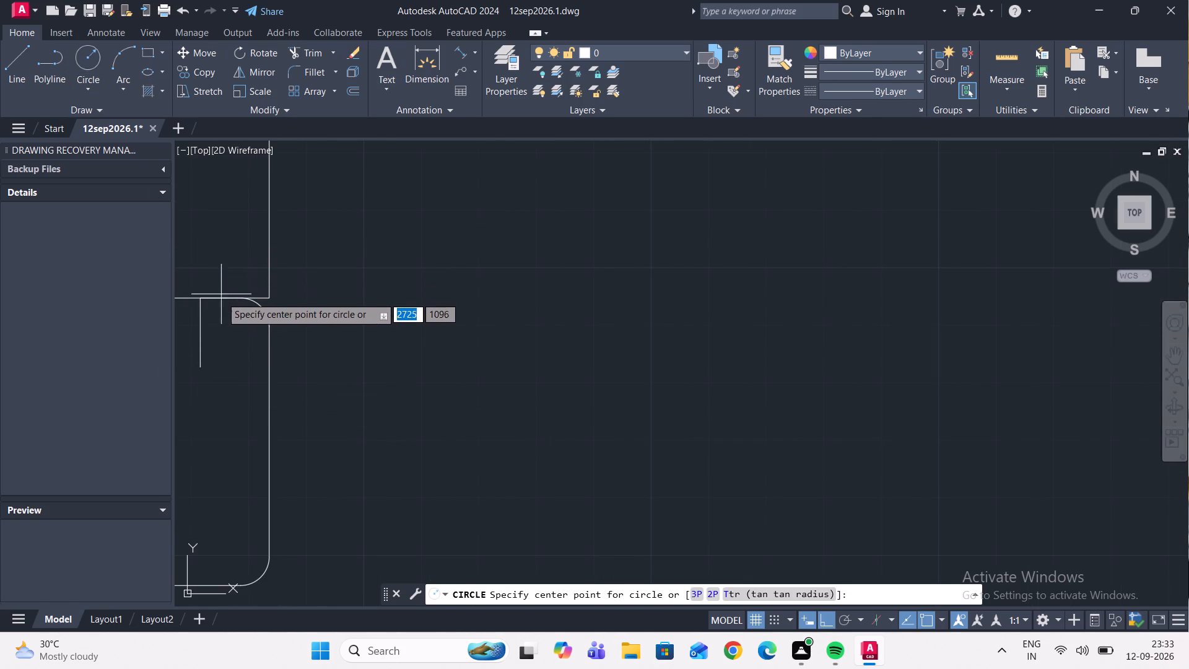
{"action": "middle_click_drag", "start_coordinate": [214, 333], "coordinate": [330, 279]}
{"action": "left_click", "coordinate": [315, 312]}
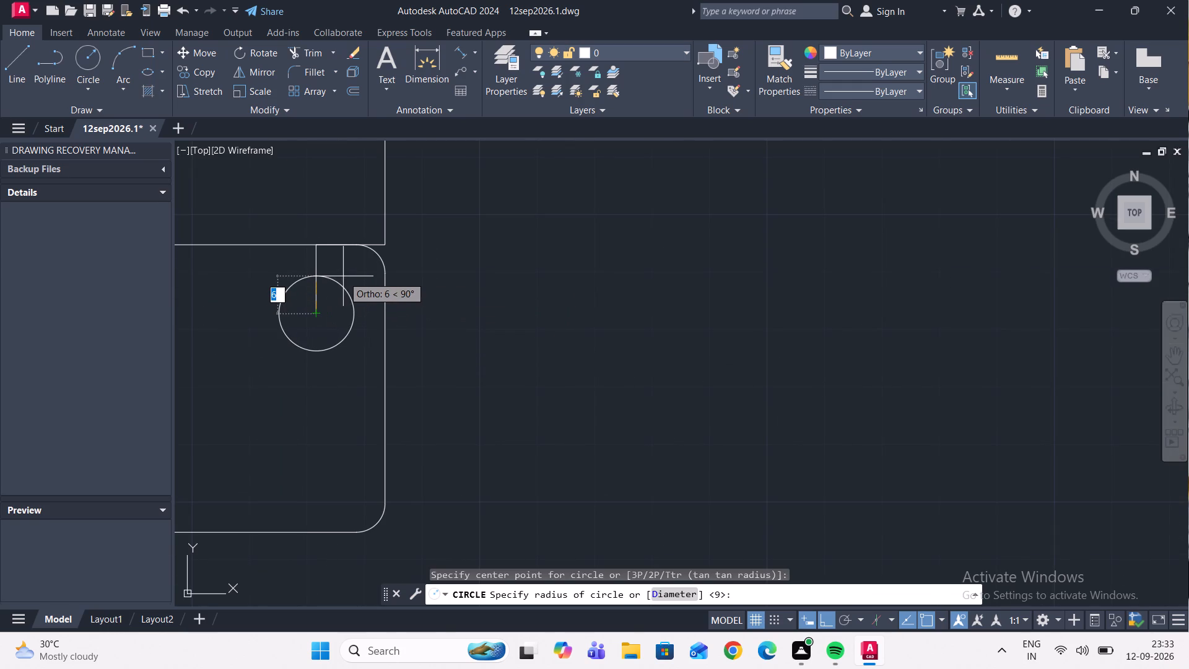
{"action": "key", "text": "5"}
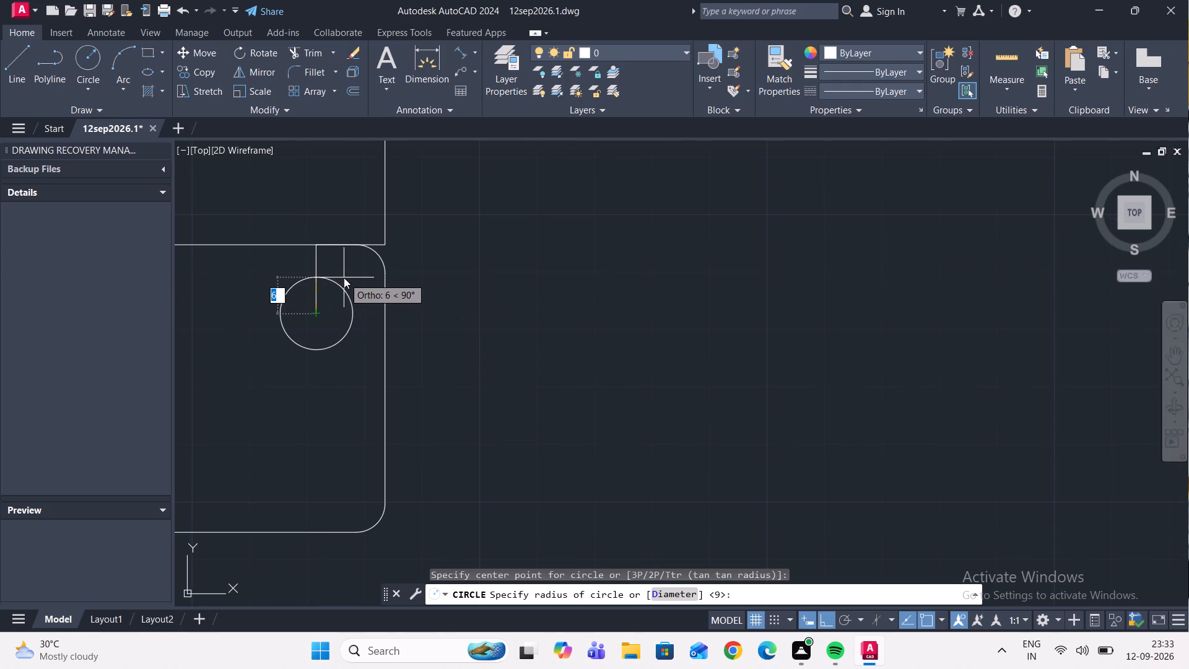
{"action": "key", "text": "Return"}
{"action": "scroll", "coordinate": [338, 282], "scroll_direction": "down", "scroll_amount": 2}
{"action": "scroll", "coordinate": [346, 377], "scroll_direction": "up", "scroll_amount": 1}
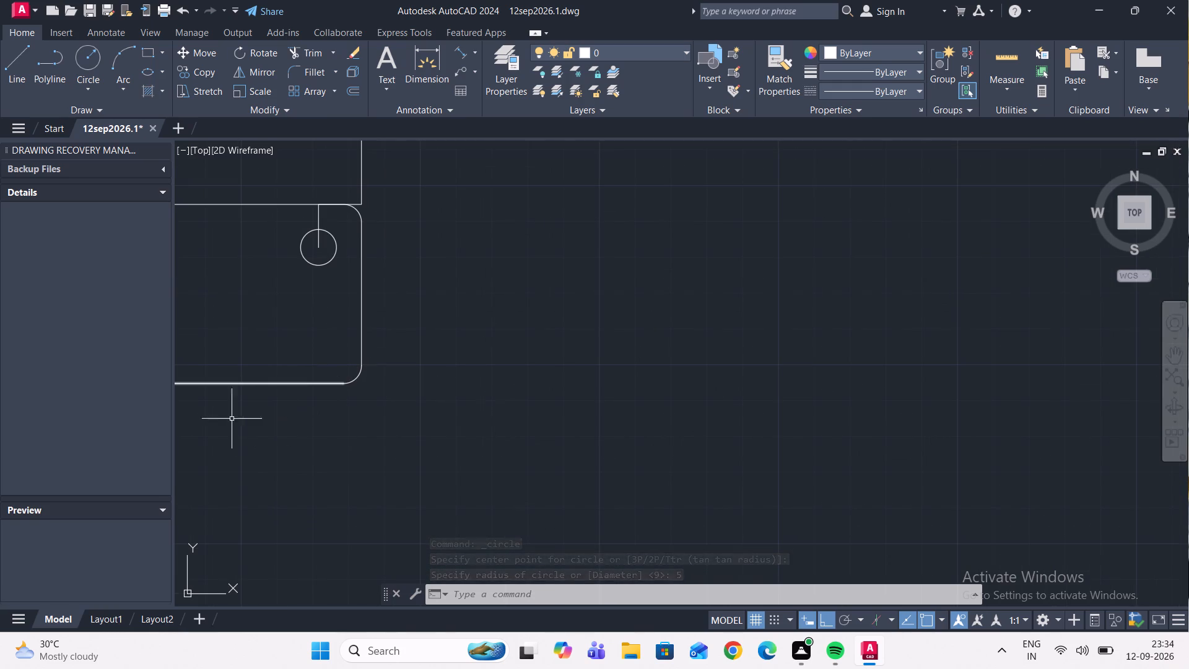
Draw a vertical line from the circle's centre down to the rectangle's bottom edge.
{"action": "left_click", "coordinate": [15, 72]}
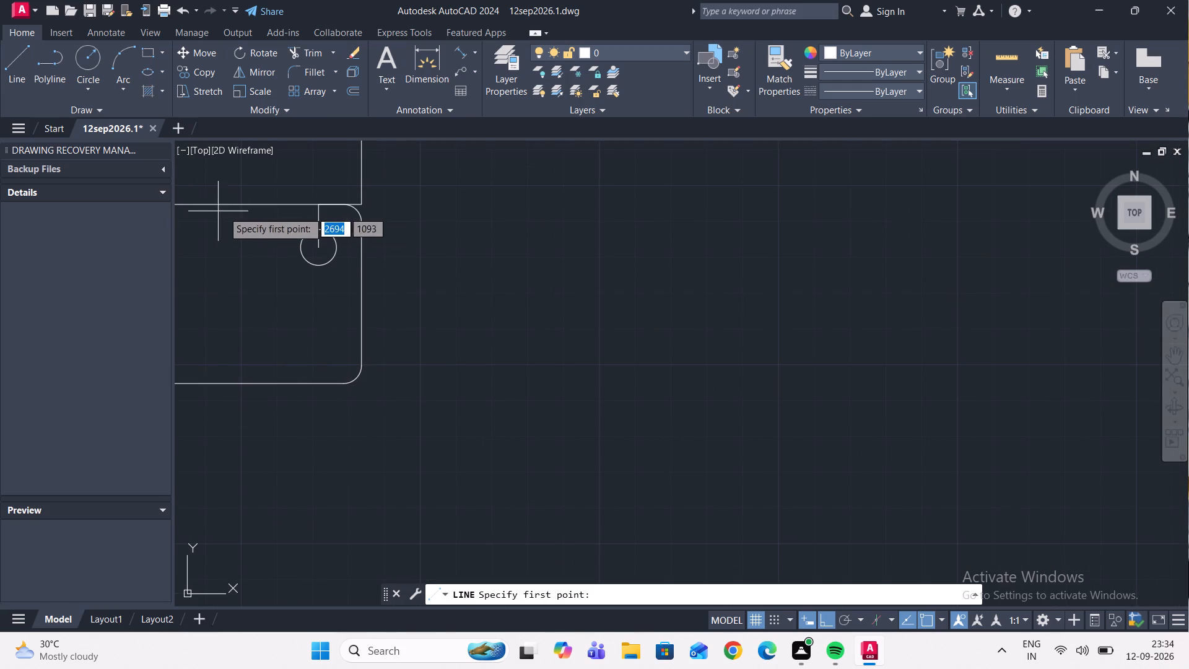
{"action": "left_click", "coordinate": [318, 244]}
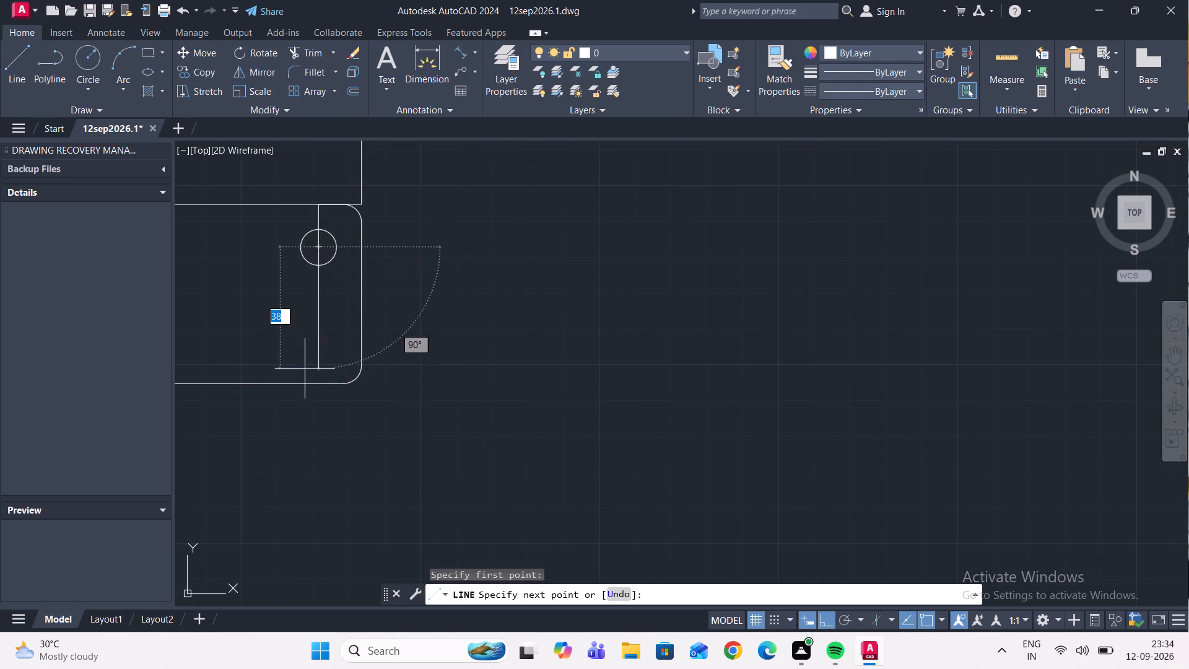
{"action": "scroll", "coordinate": [315, 380], "scroll_direction": "up", "scroll_amount": 2}
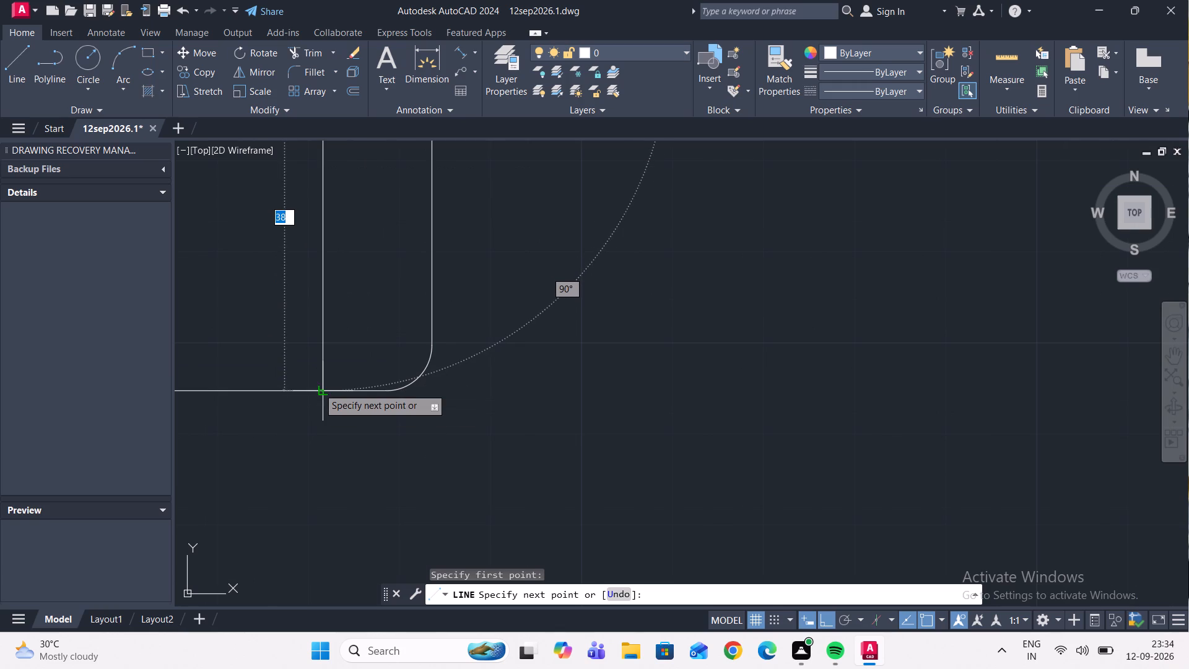
{"action": "left_click", "coordinate": [318, 388]}
{"action": "key", "text": "Escape"}
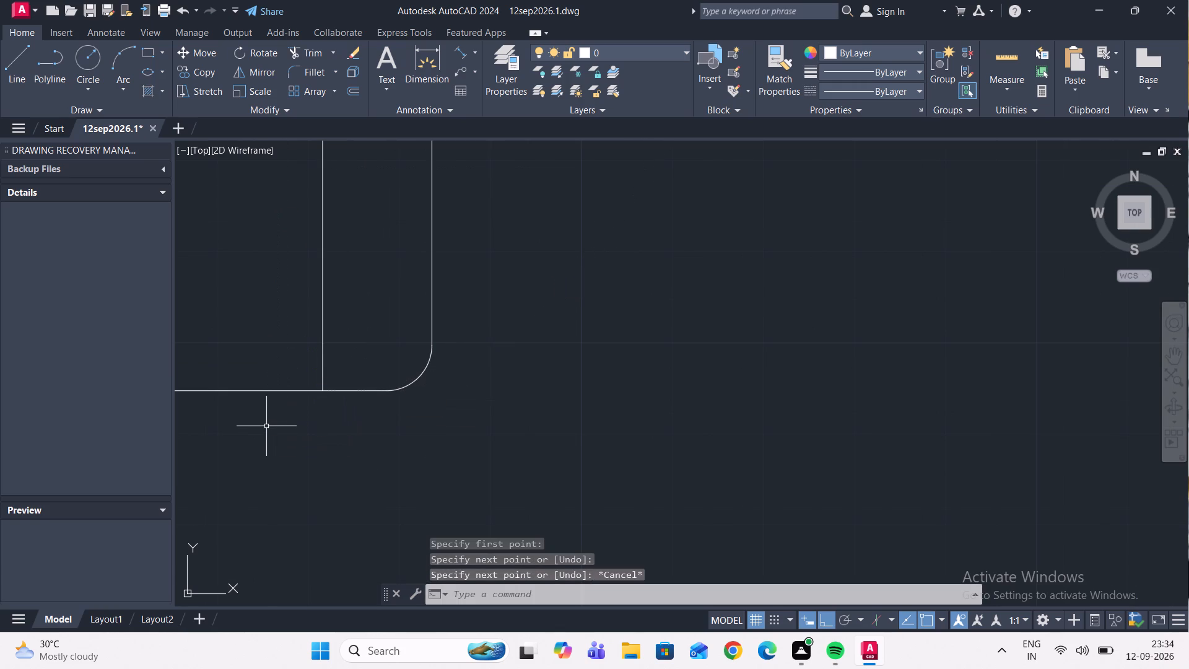
Draw a 12 mm line upward from where the vertical construction line meets the rectangle's bottom edge.
{"action": "left_click", "coordinate": [17, 78]}
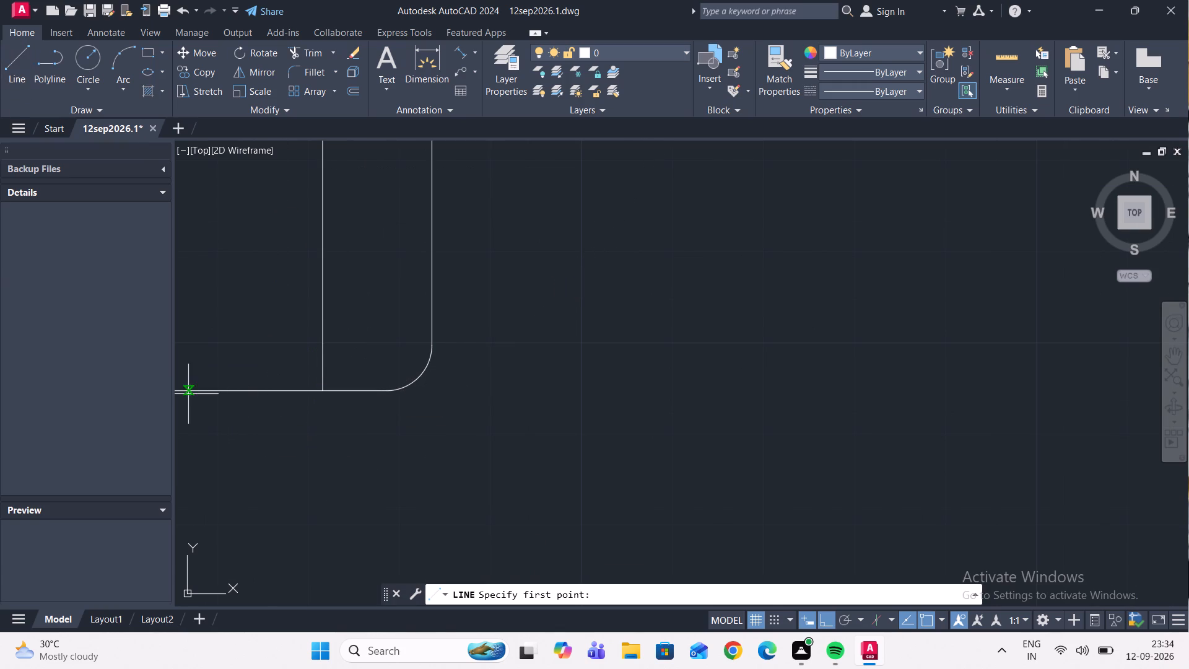
{"action": "left_click", "coordinate": [323, 389]}
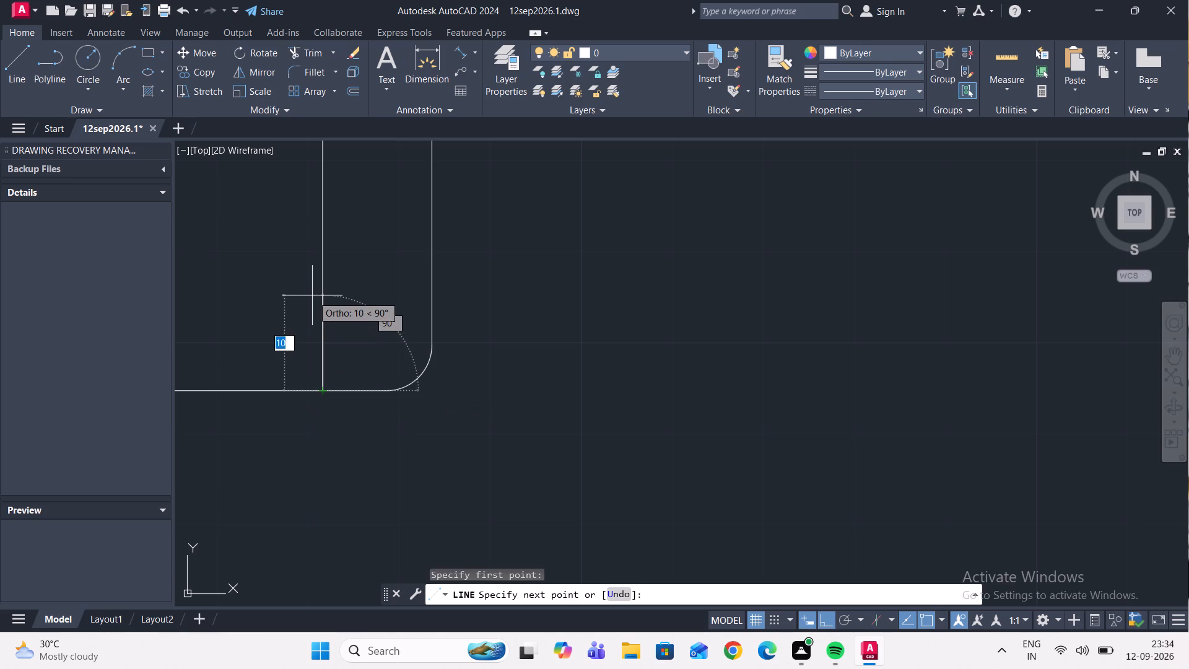
{"action": "type", "text": "12"}
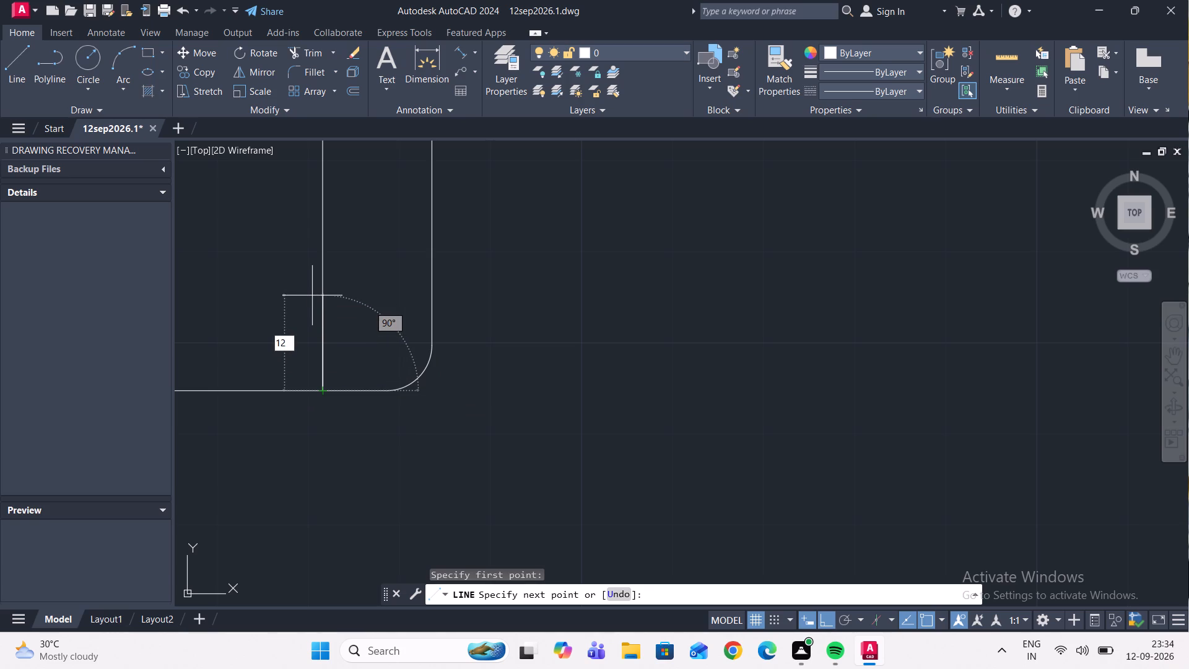
{"action": "key", "text": "Return"}
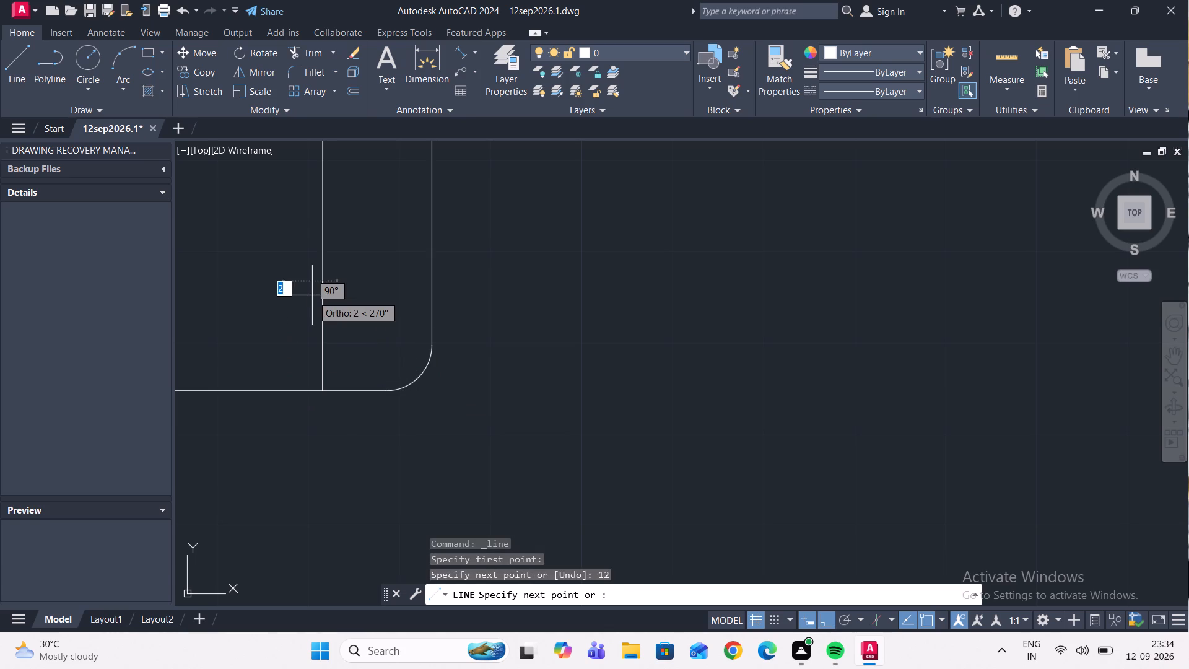
{"action": "key", "text": "Escape"}
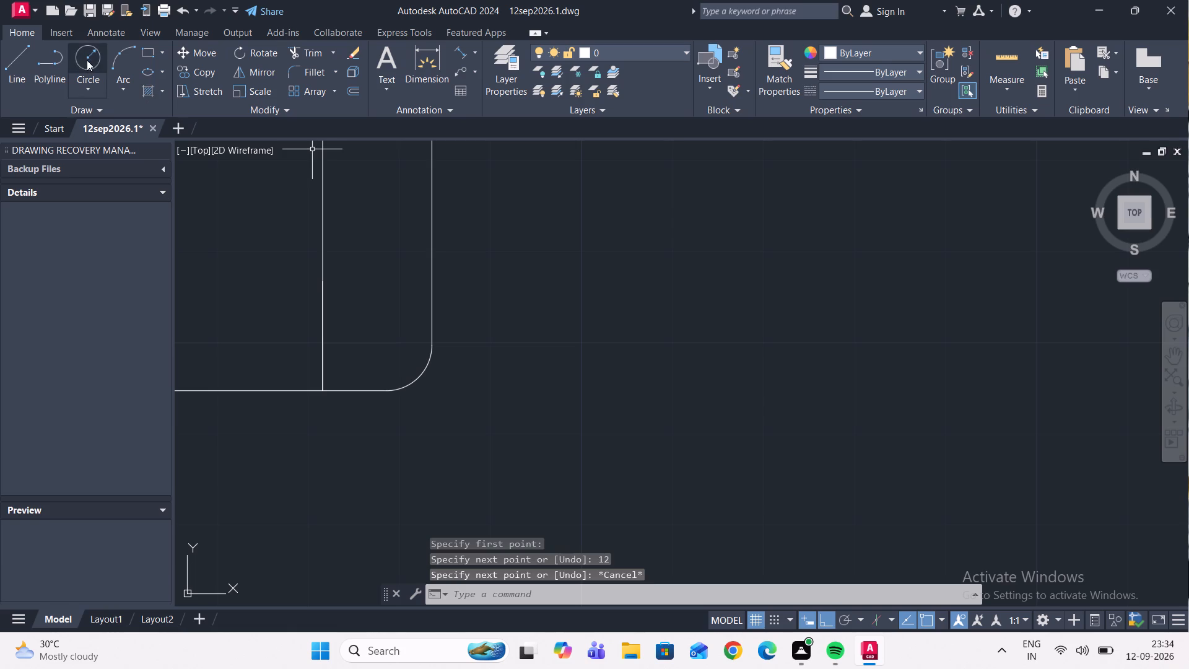
Draw a second circle of 5 mm radius centred on the upper end of the lower 12 mm line.
{"action": "left_click", "coordinate": [87, 59]}
{"action": "left_click", "coordinate": [323, 284]}
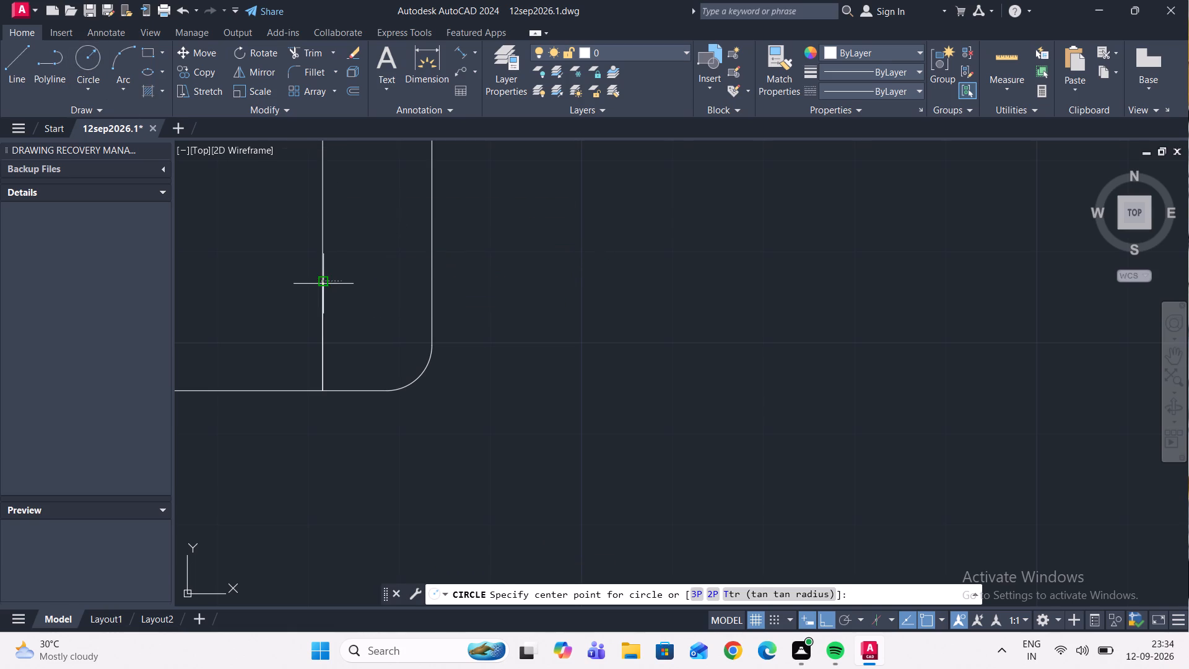
{"action": "key", "text": "5"}
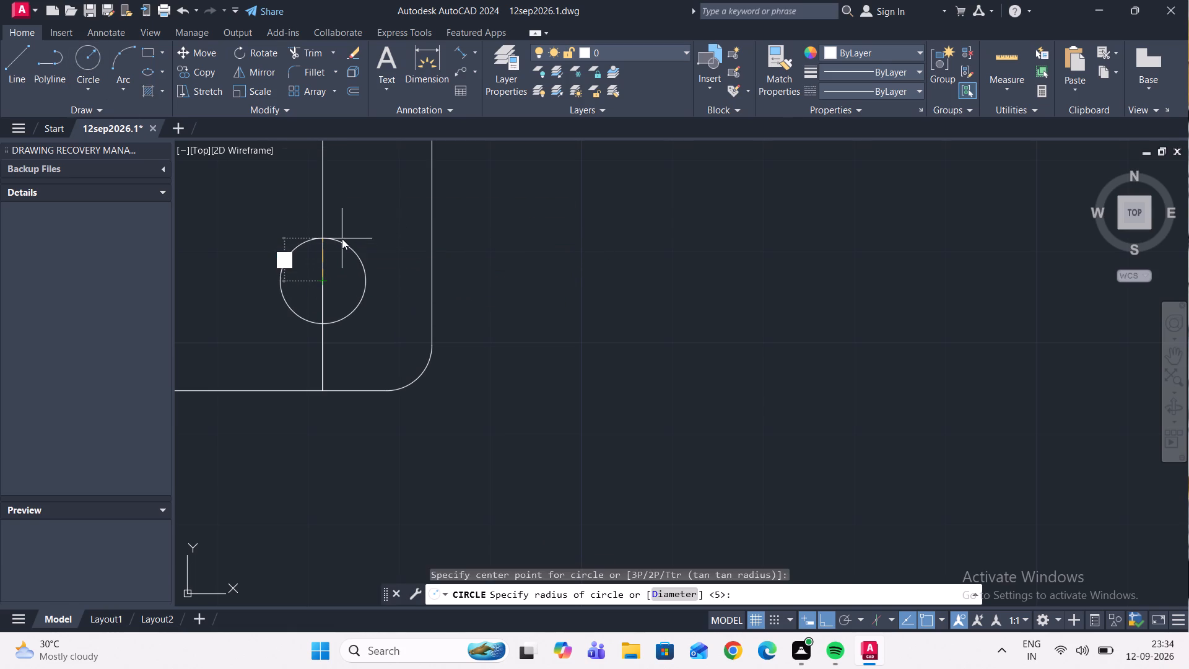
{"action": "key", "text": "Return"}
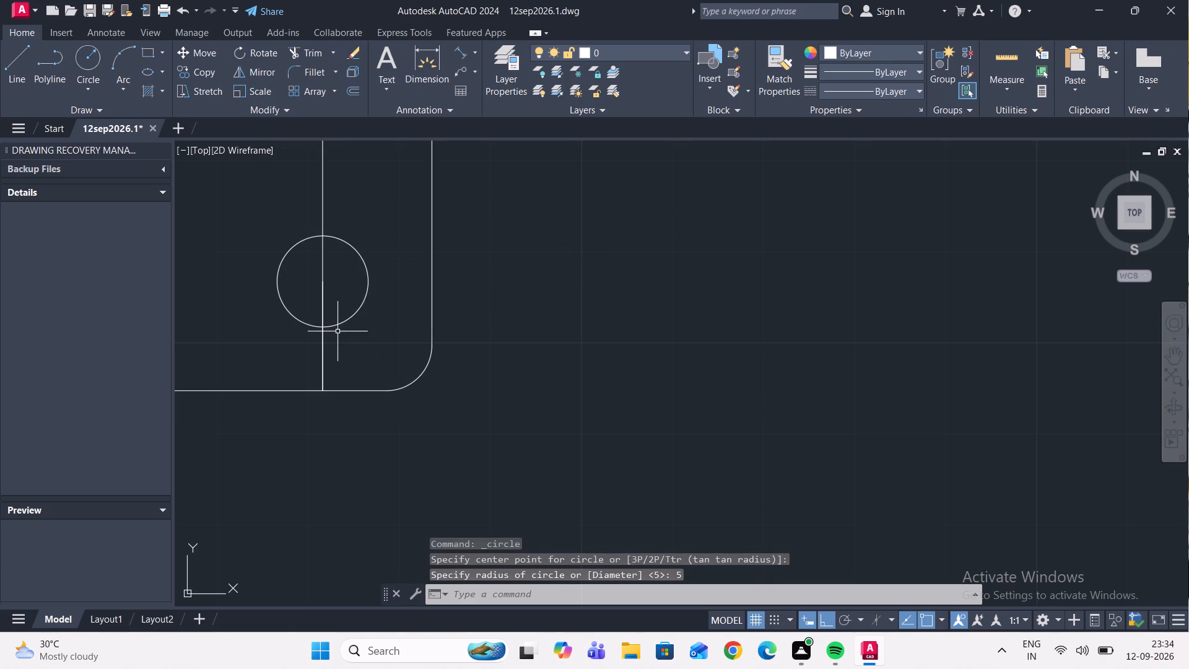
Erase the four construction lines used to locate the two circles, including the horizontal one along the top edge.
{"action": "left_click", "coordinate": [321, 302]}
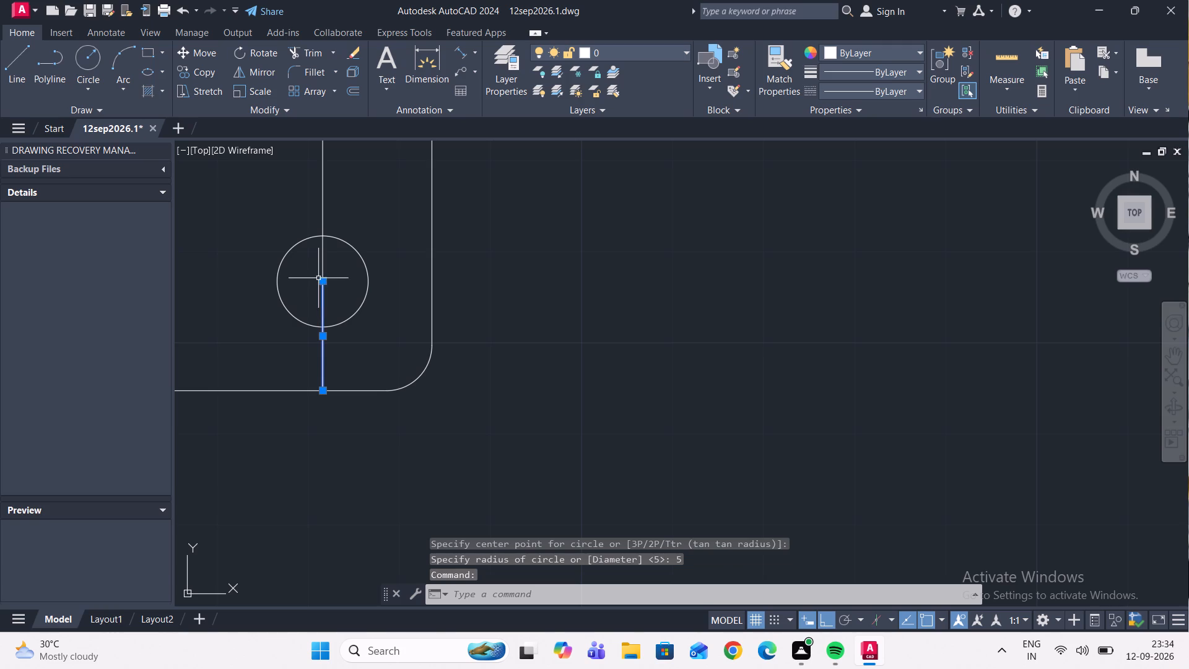
{"action": "left_click", "coordinate": [322, 265]}
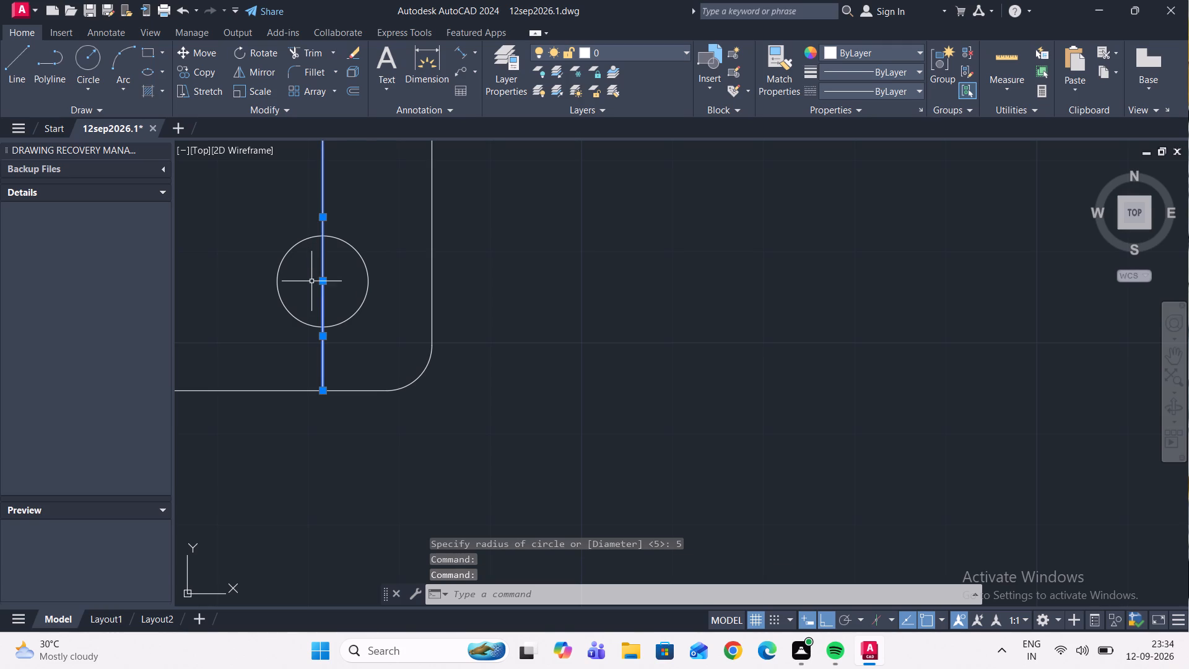
{"action": "scroll", "coordinate": [366, 89], "scroll_direction": "down", "scroll_amount": 3}
{"action": "scroll", "coordinate": [404, 202], "scroll_direction": "down", "scroll_amount": 3}
{"action": "middle_click_drag", "start_coordinate": [390, 194], "coordinate": [385, 258]}
{"action": "scroll", "coordinate": [387, 210], "scroll_direction": "up", "scroll_amount": 3}
{"action": "left_click", "coordinate": [359, 217]}
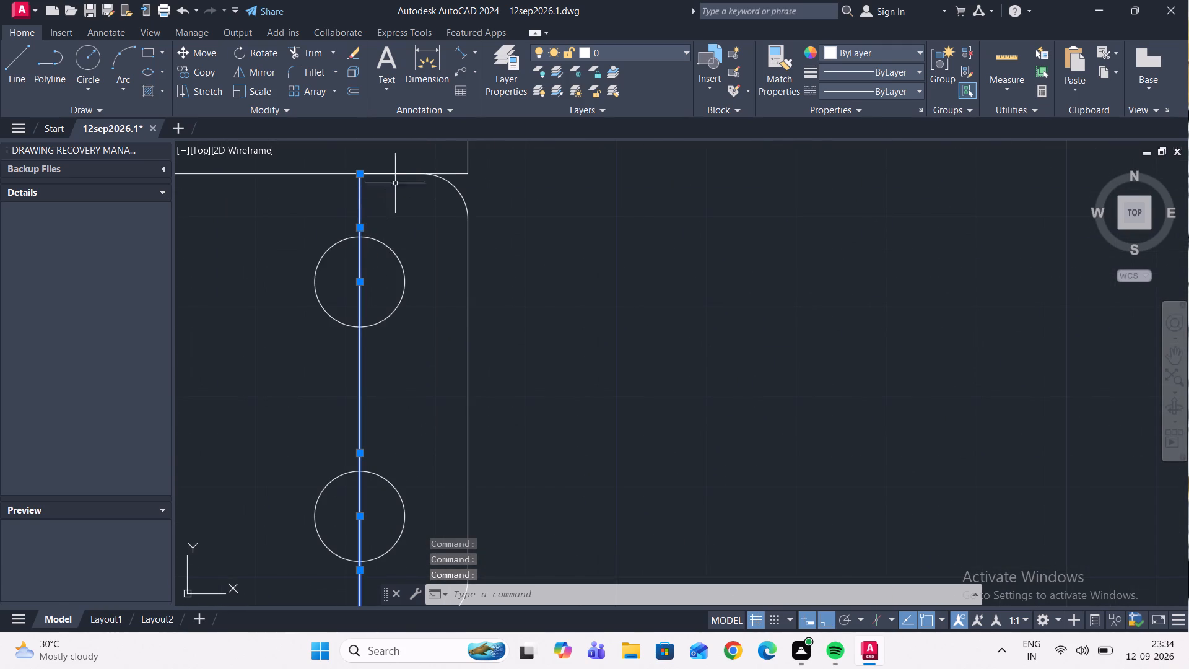
{"action": "left_click", "coordinate": [448, 175]}
{"action": "key", "text": "Delete"}
{"action": "scroll", "coordinate": [442, 180], "scroll_direction": "down", "scroll_amount": 3}
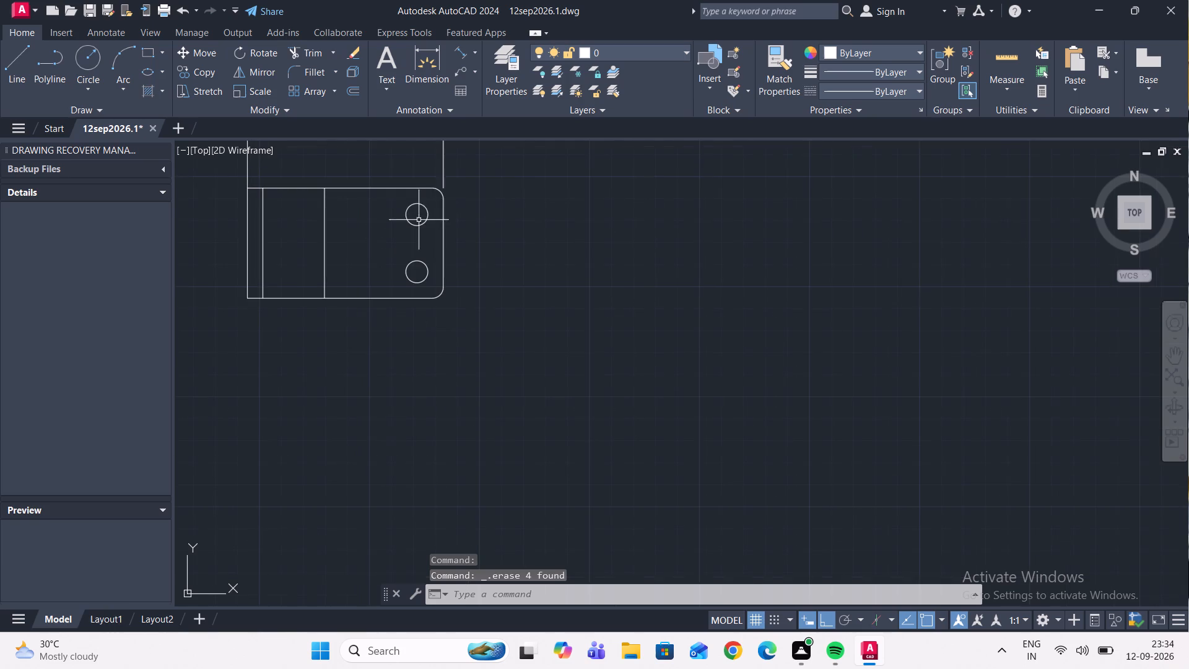
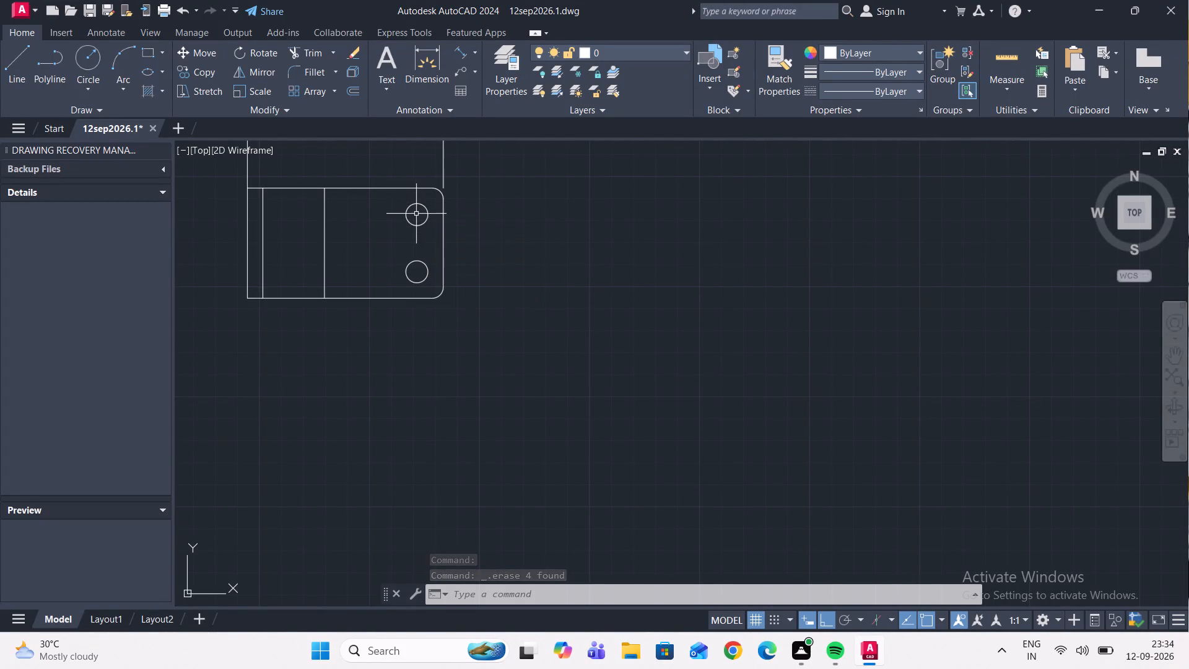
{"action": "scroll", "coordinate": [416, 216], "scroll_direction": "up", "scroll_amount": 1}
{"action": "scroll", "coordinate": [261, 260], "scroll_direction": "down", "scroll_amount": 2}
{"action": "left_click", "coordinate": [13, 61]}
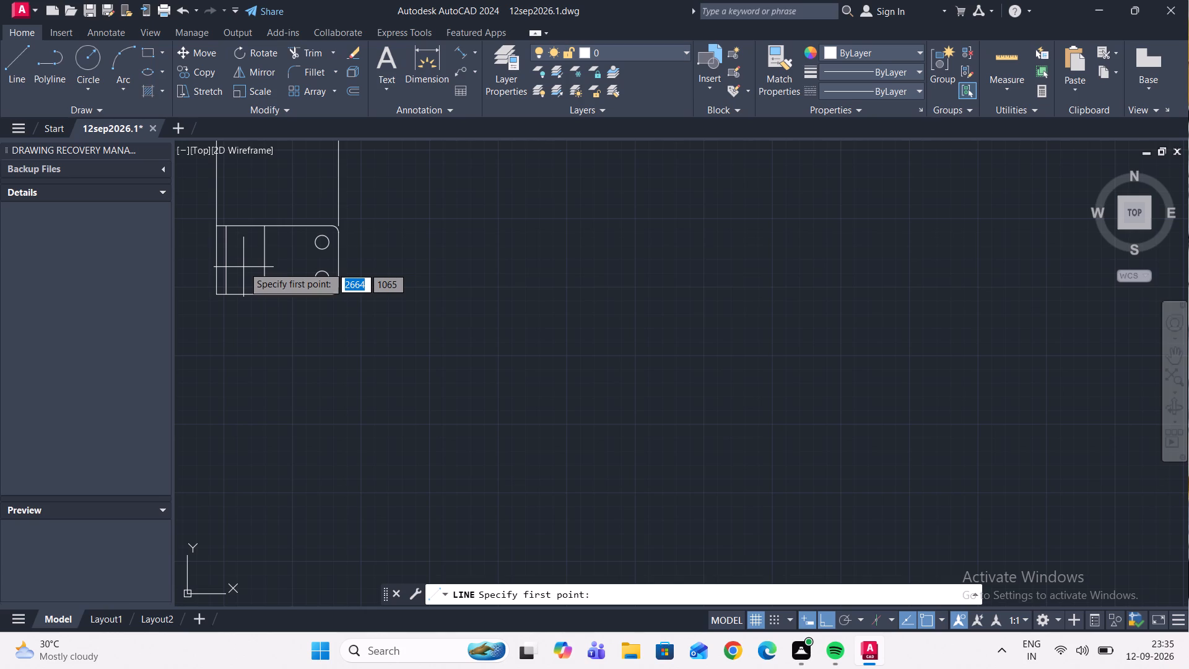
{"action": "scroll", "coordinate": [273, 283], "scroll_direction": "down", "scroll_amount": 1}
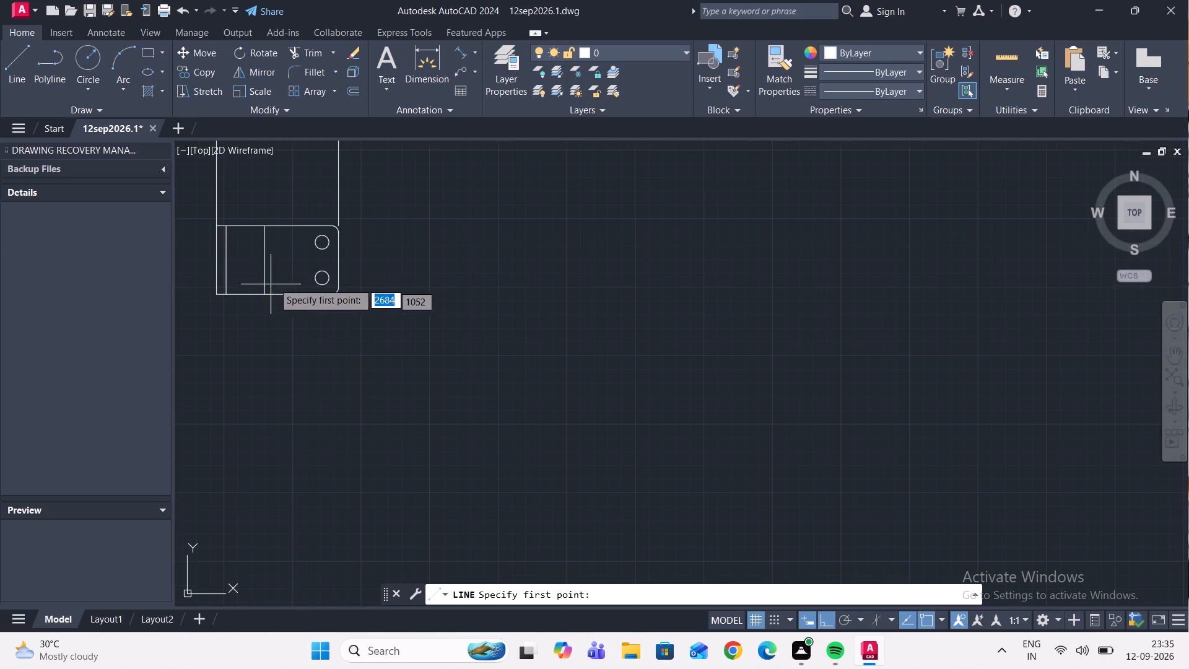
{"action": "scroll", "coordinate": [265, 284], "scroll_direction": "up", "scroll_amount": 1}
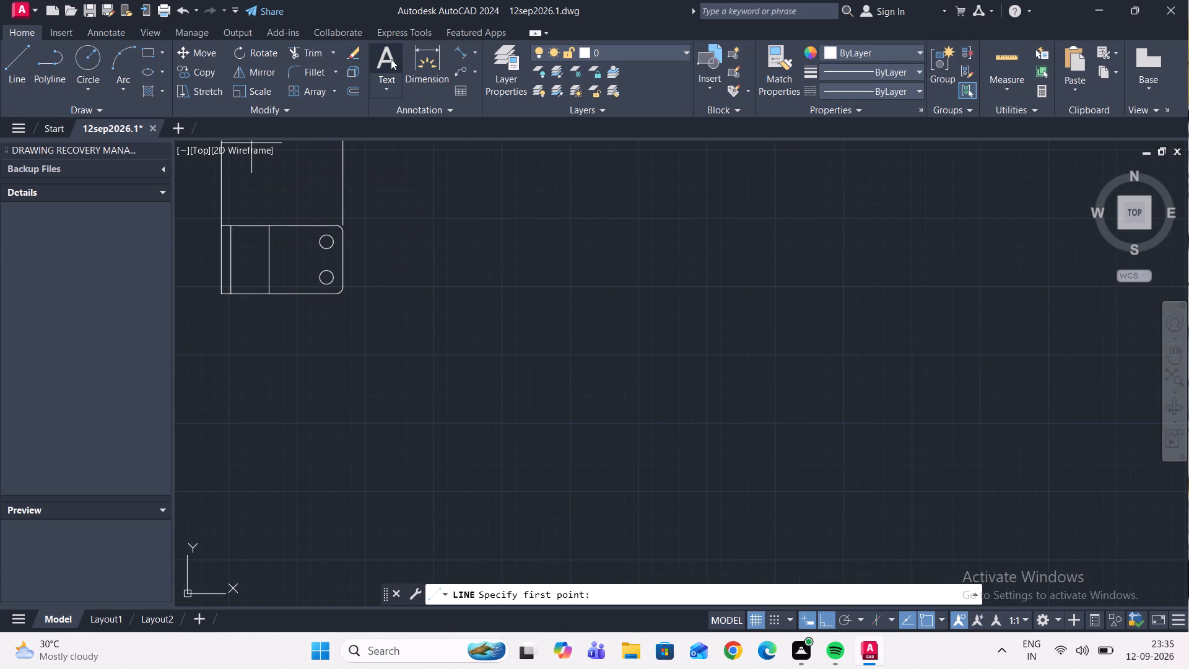
Measure the horizontal distance between the lower view's middle vertical line and the inner vertical line near its left edge.
{"action": "left_click", "coordinate": [478, 48]}
{"action": "left_click", "coordinate": [468, 74]}
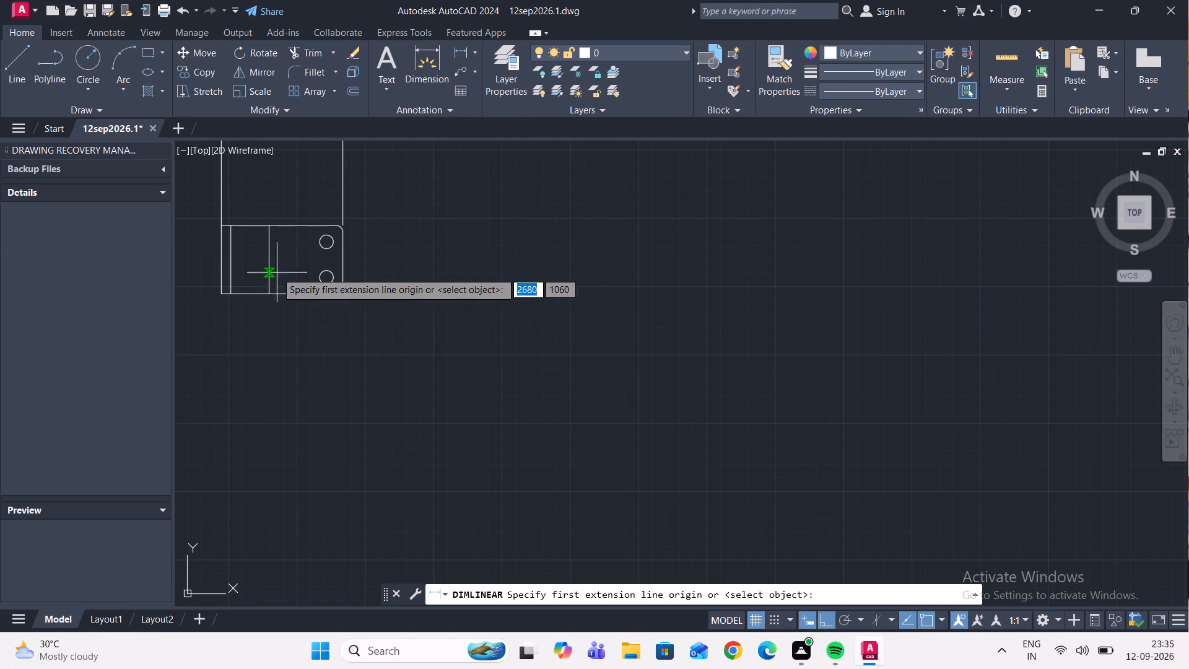
{"action": "scroll", "coordinate": [283, 294], "scroll_direction": "up", "scroll_amount": 2}
{"action": "left_click", "coordinate": [251, 292]}
{"action": "scroll", "coordinate": [304, 302], "scroll_direction": "down", "scroll_amount": 3}
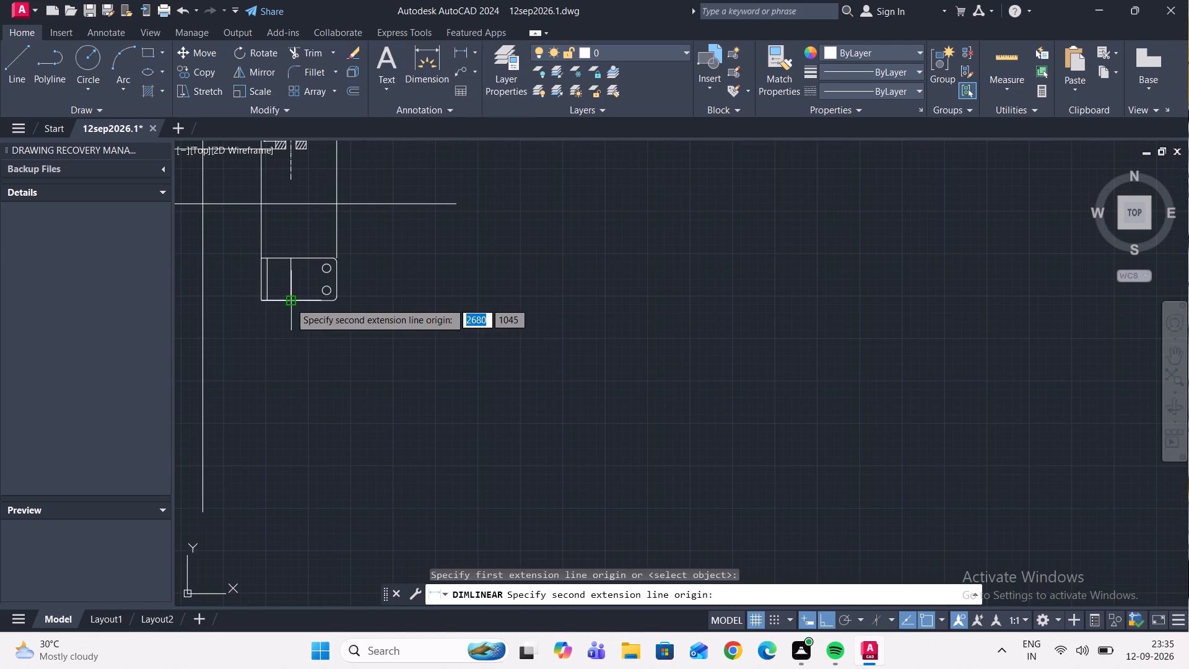
{"action": "scroll", "coordinate": [266, 304], "scroll_direction": "up", "scroll_amount": 3}
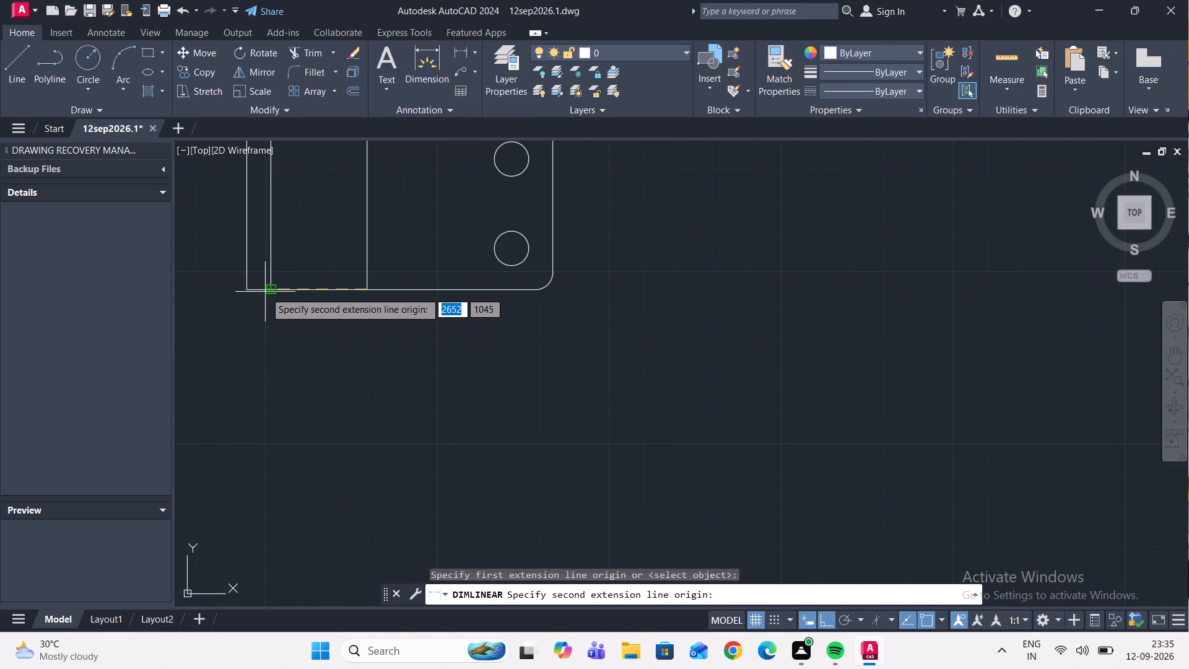
{"action": "left_click", "coordinate": [271, 284]}
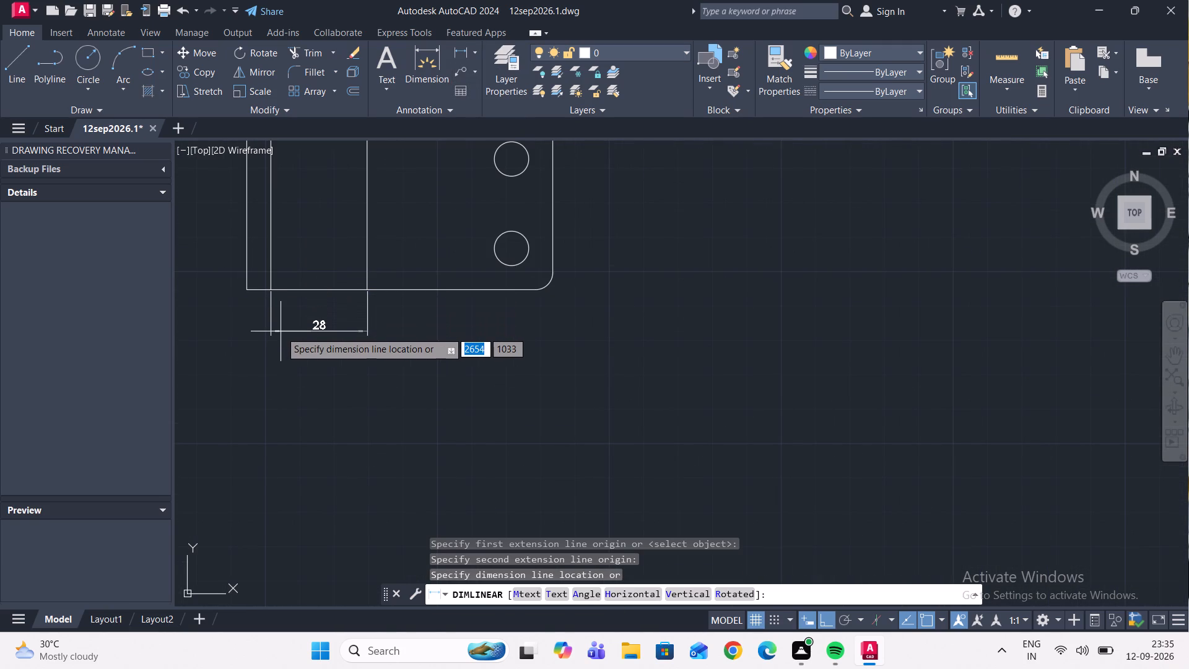
{"action": "key", "text": "Escape"}
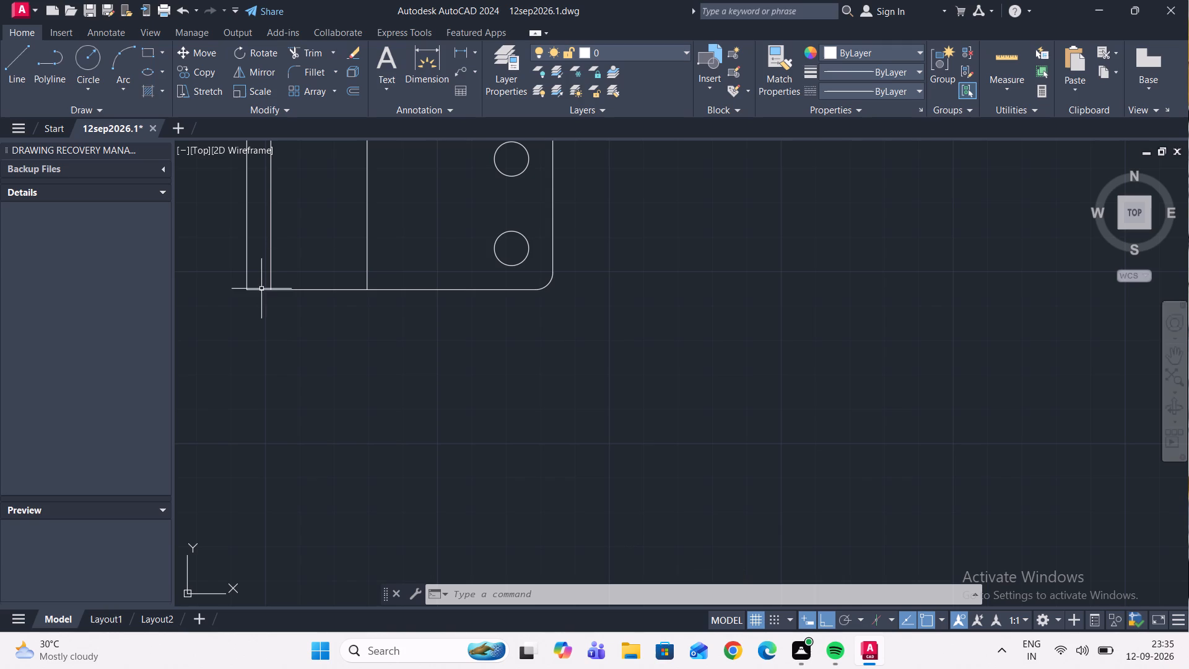
Copy the lower view's middle vertical line 18 units to the left and 18 units to the right.
{"action": "scroll", "coordinate": [297, 266], "scroll_direction": "down", "scroll_amount": 2}
{"action": "scroll", "coordinate": [327, 250], "scroll_direction": "up", "scroll_amount": 1}
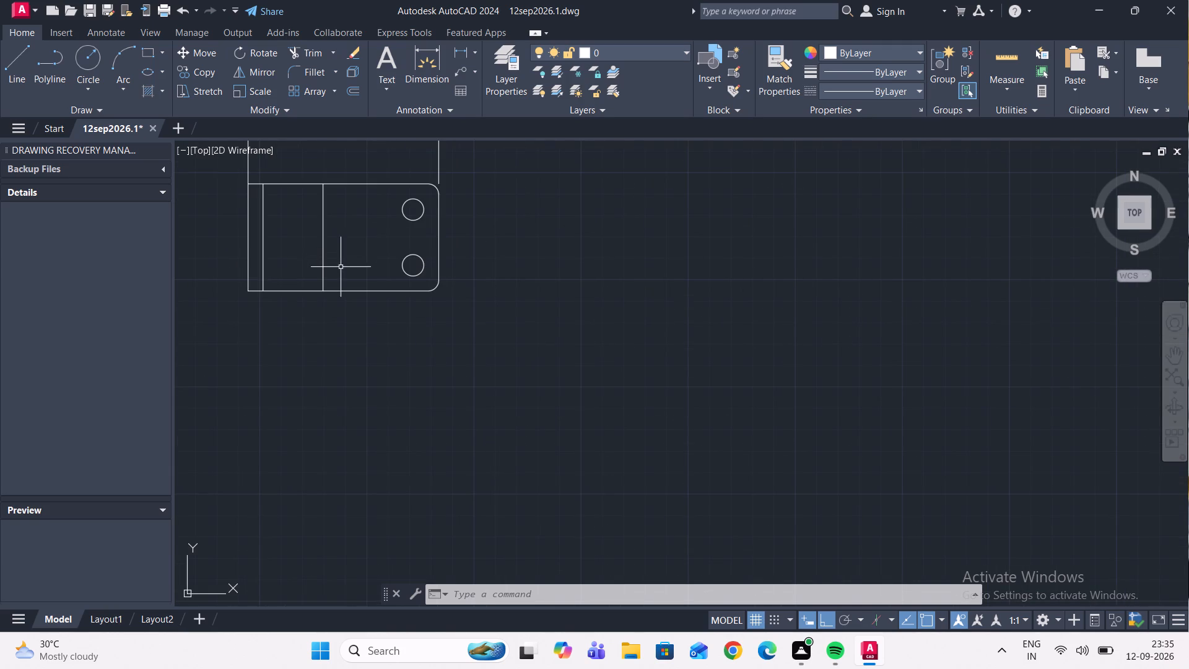
{"action": "left_click", "coordinate": [331, 261]}
{"action": "left_click", "coordinate": [303, 250]}
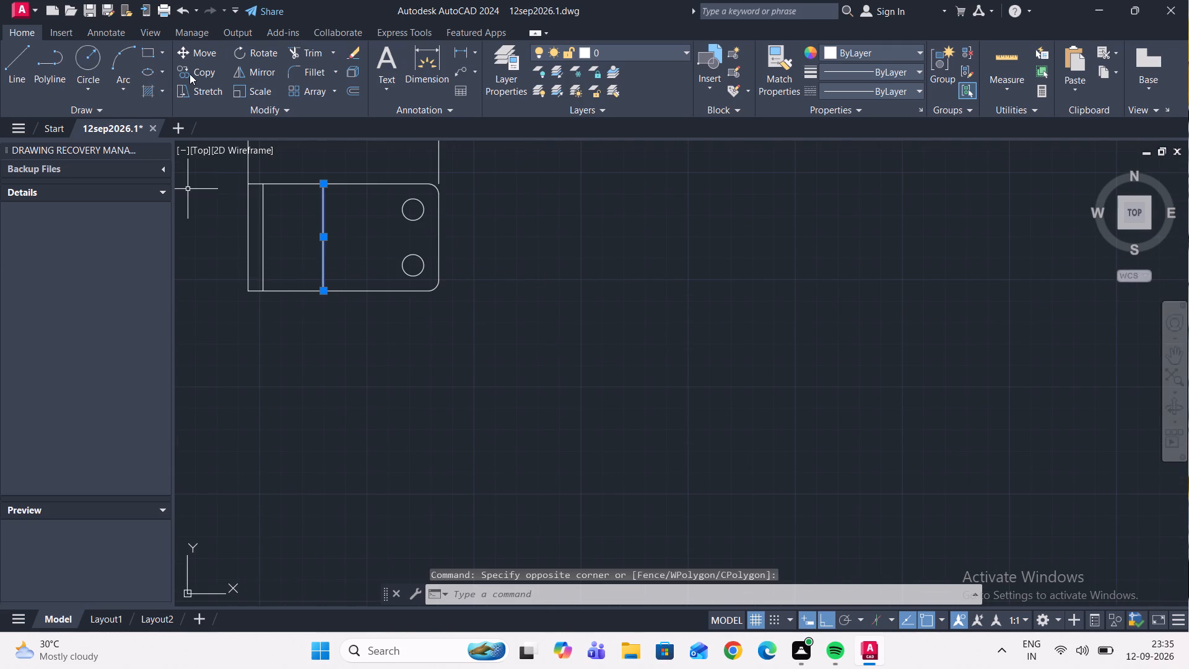
{"action": "left_click", "coordinate": [193, 69]}
{"action": "left_click", "coordinate": [323, 291]}
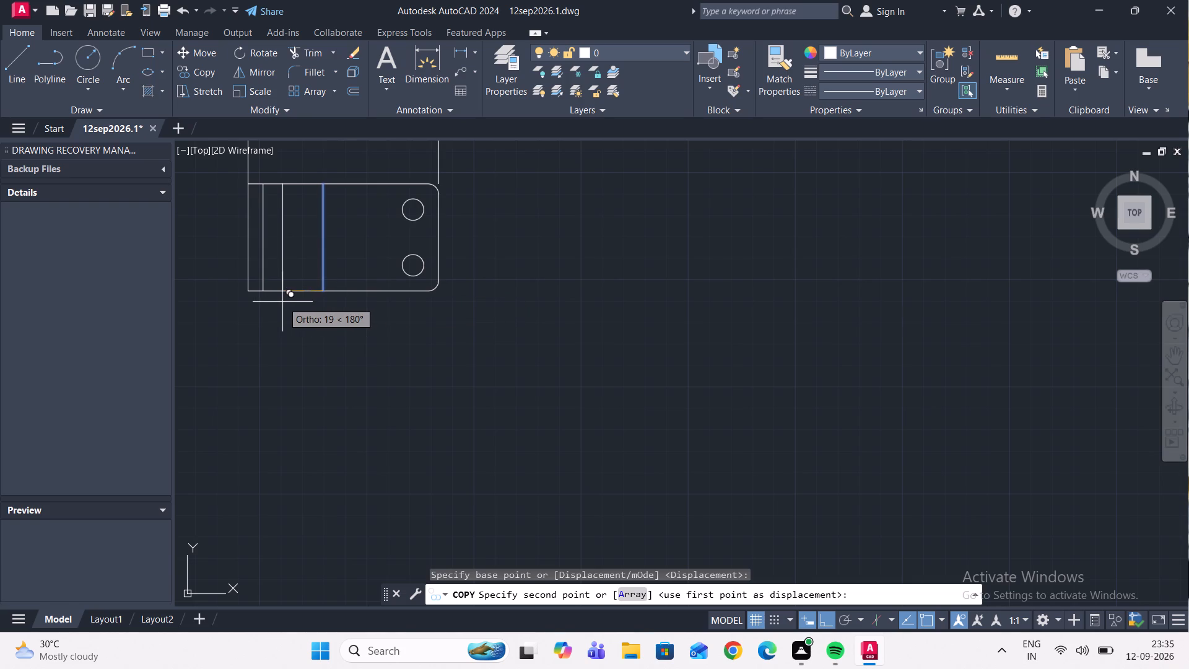
{"action": "type", "text": "18"}
{"action": "key", "text": "Return"}
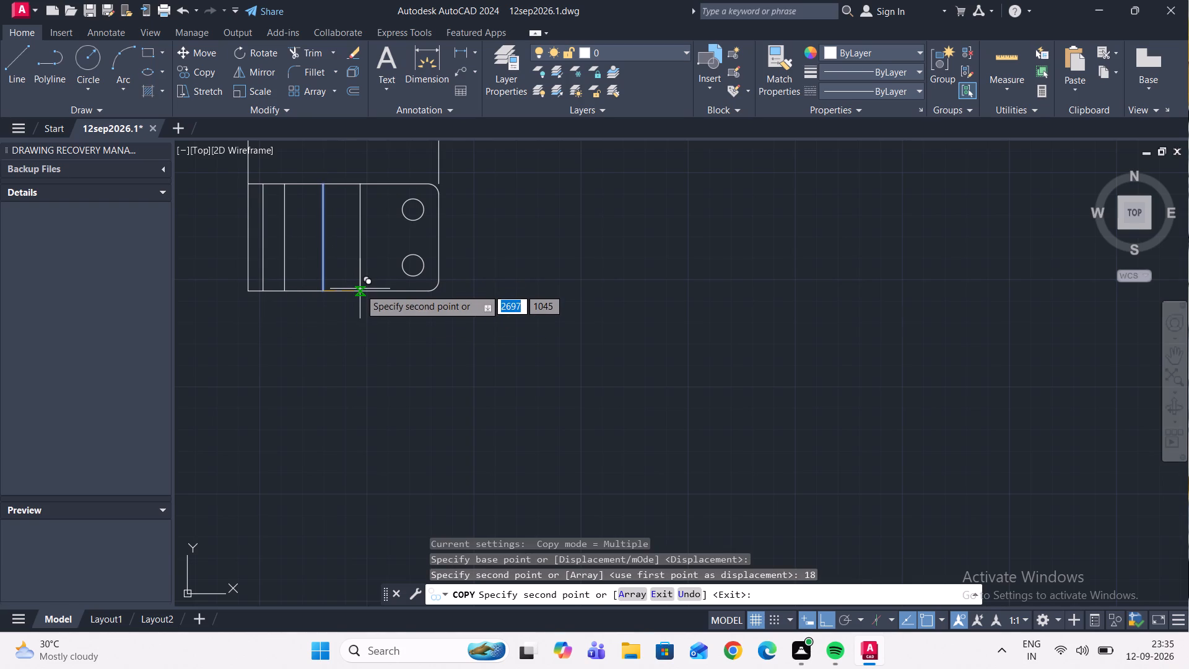
{"action": "type", "text": "18"}
{"action": "key", "text": "Return"}
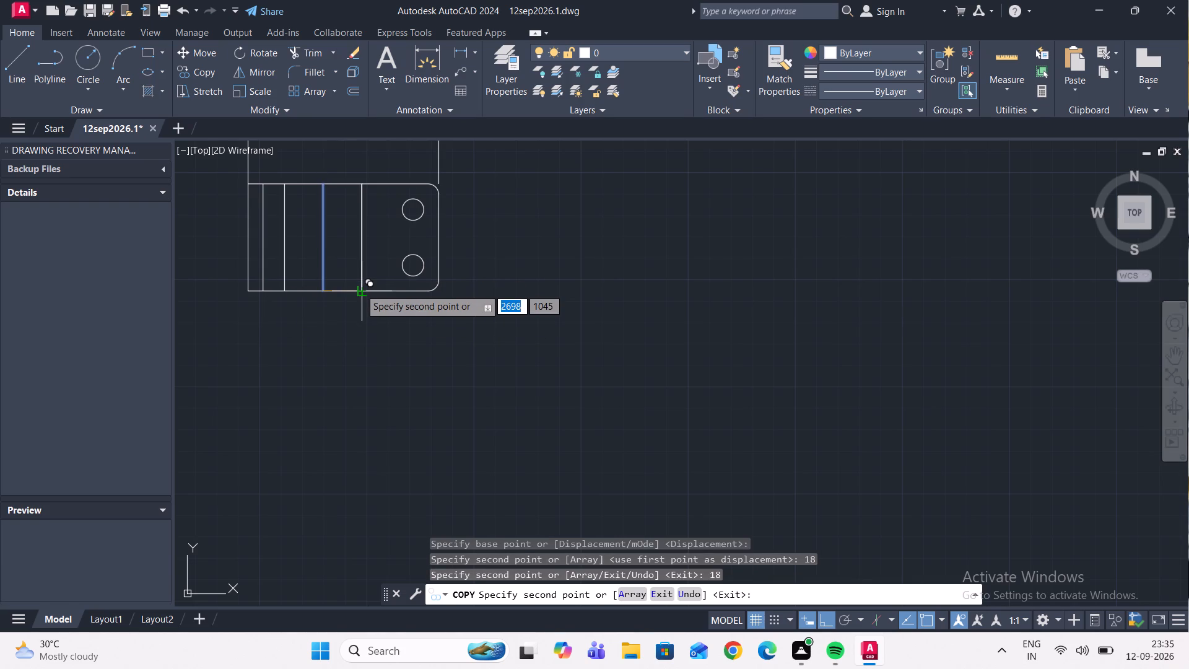
{"action": "key", "text": "Escape"}
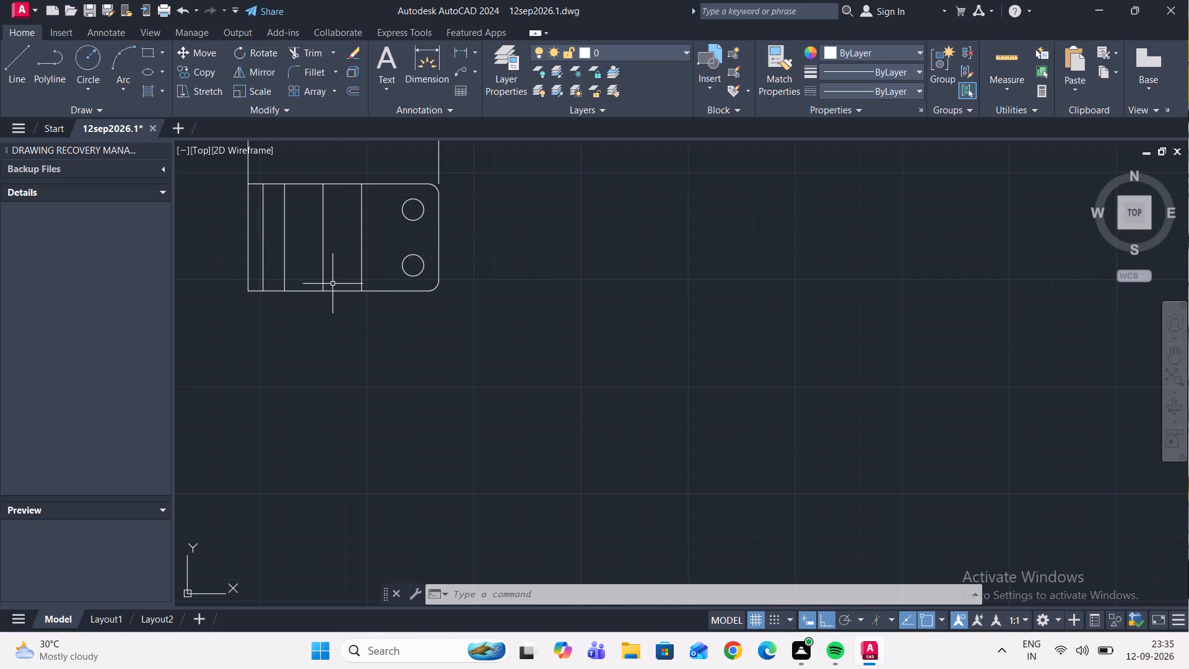
Copy the same middle vertical line 6 units to each side.
{"action": "scroll", "coordinate": [331, 277], "scroll_direction": "up", "scroll_amount": 1}
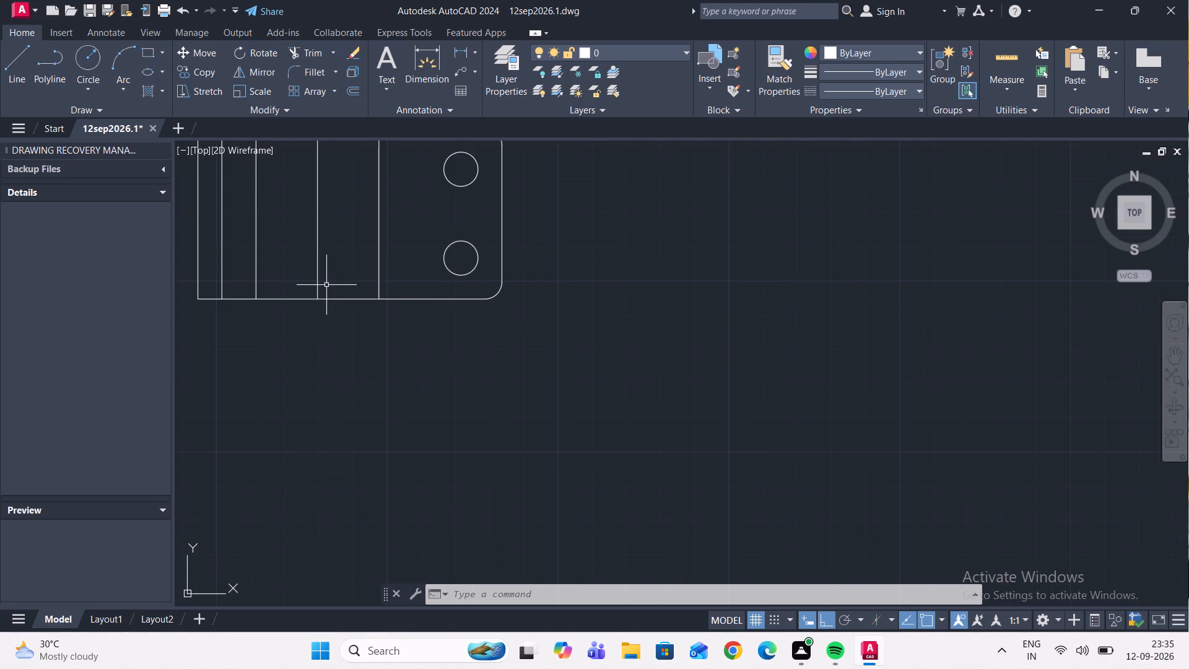
{"action": "scroll", "coordinate": [326, 285], "scroll_direction": "down", "scroll_amount": 1}
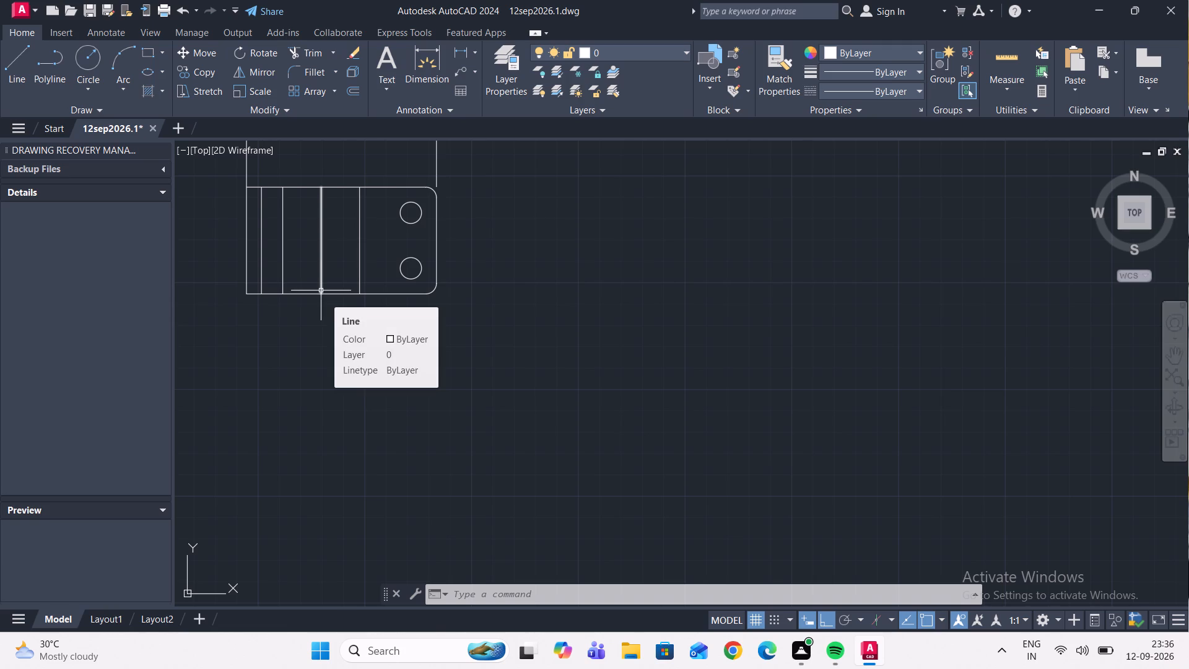
{"action": "left_click", "coordinate": [321, 291]}
{"action": "left_click", "coordinate": [185, 76]}
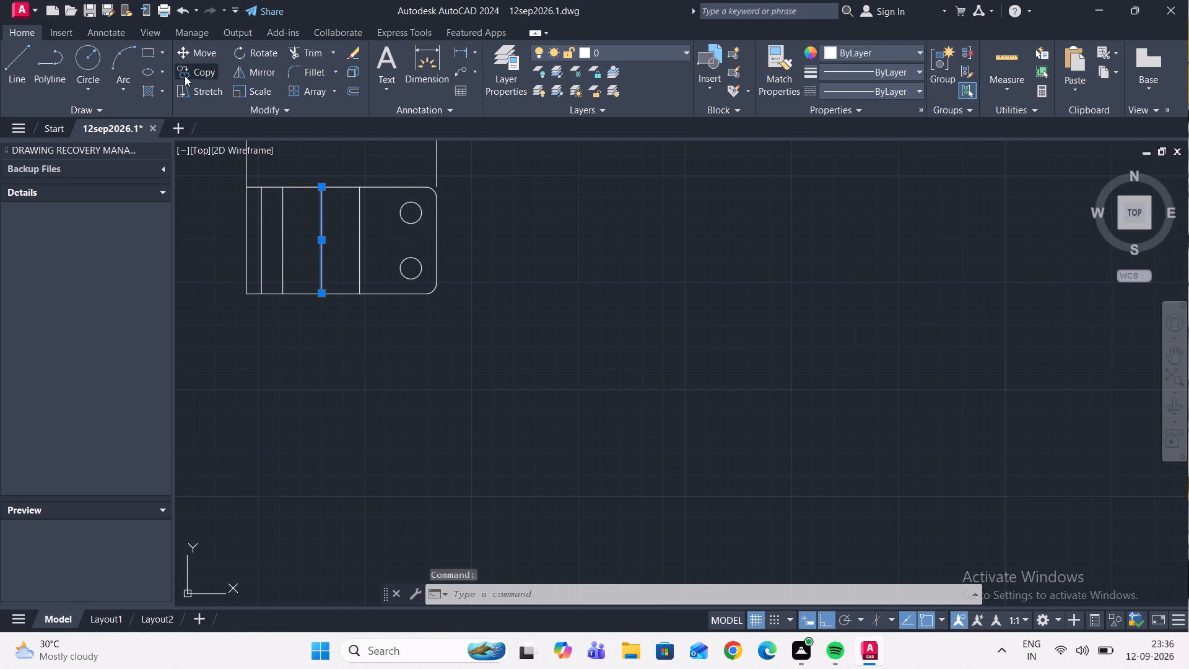
{"action": "left_click", "coordinate": [321, 292]}
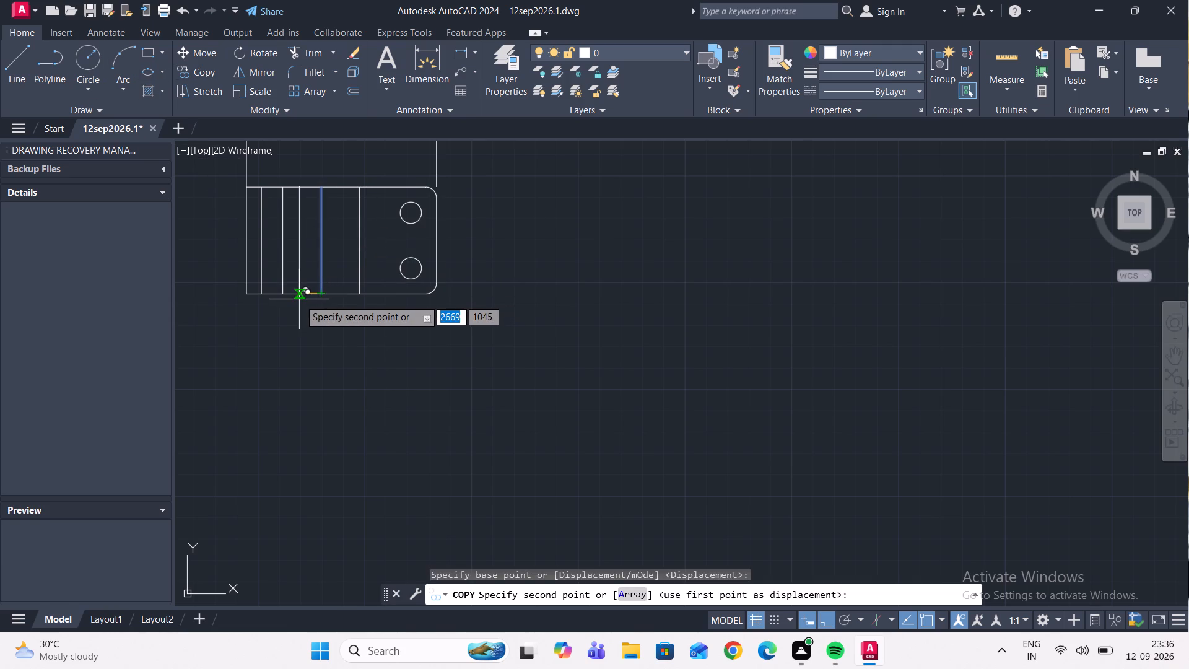
{"action": "key", "text": "6"}
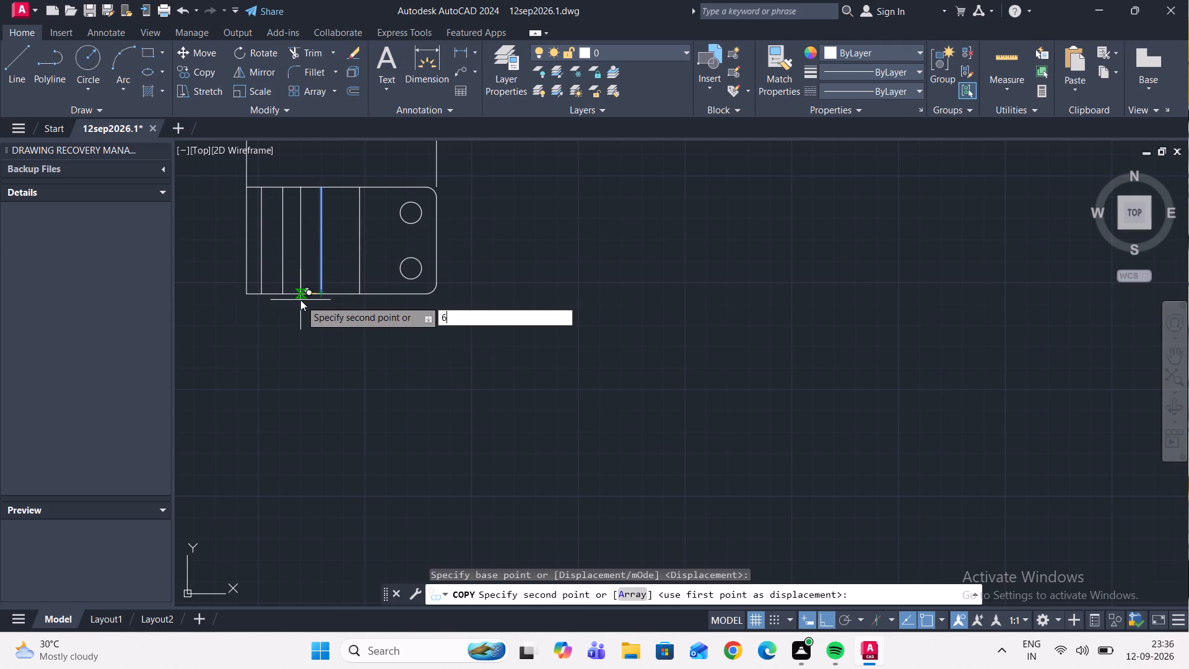
{"action": "key", "text": "Return"}
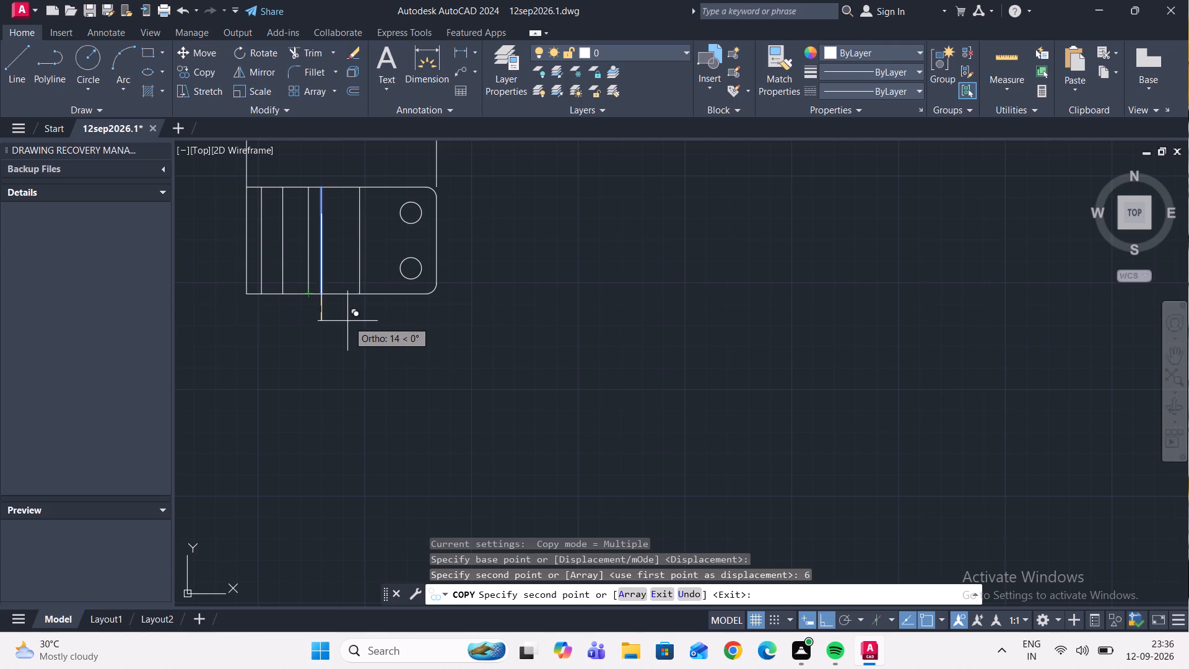
{"action": "key", "text": "6"}
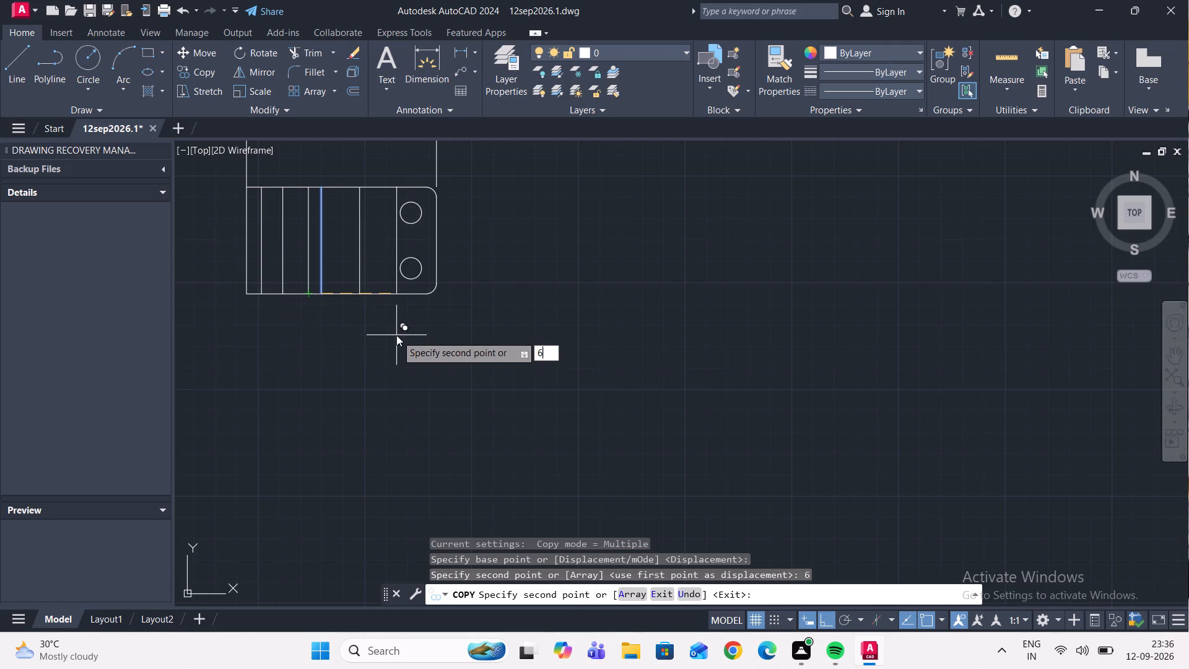
{"action": "key", "text": "Return"}
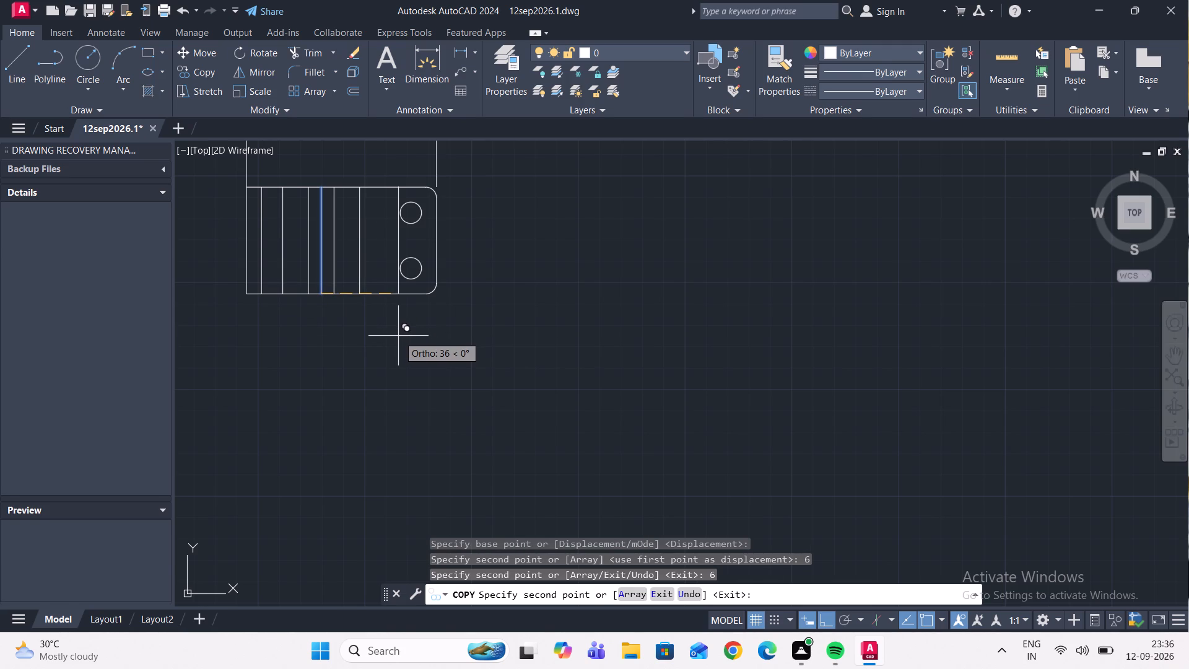
{"action": "key", "text": "Escape"}
Match the lower view's middle vertical line to the properties of the horizontal dash-dot centre line in the view above.
{"action": "scroll", "coordinate": [339, 313], "scroll_direction": "down", "scroll_amount": 1}
{"action": "scroll", "coordinate": [312, 294], "scroll_direction": "up", "scroll_amount": 1}
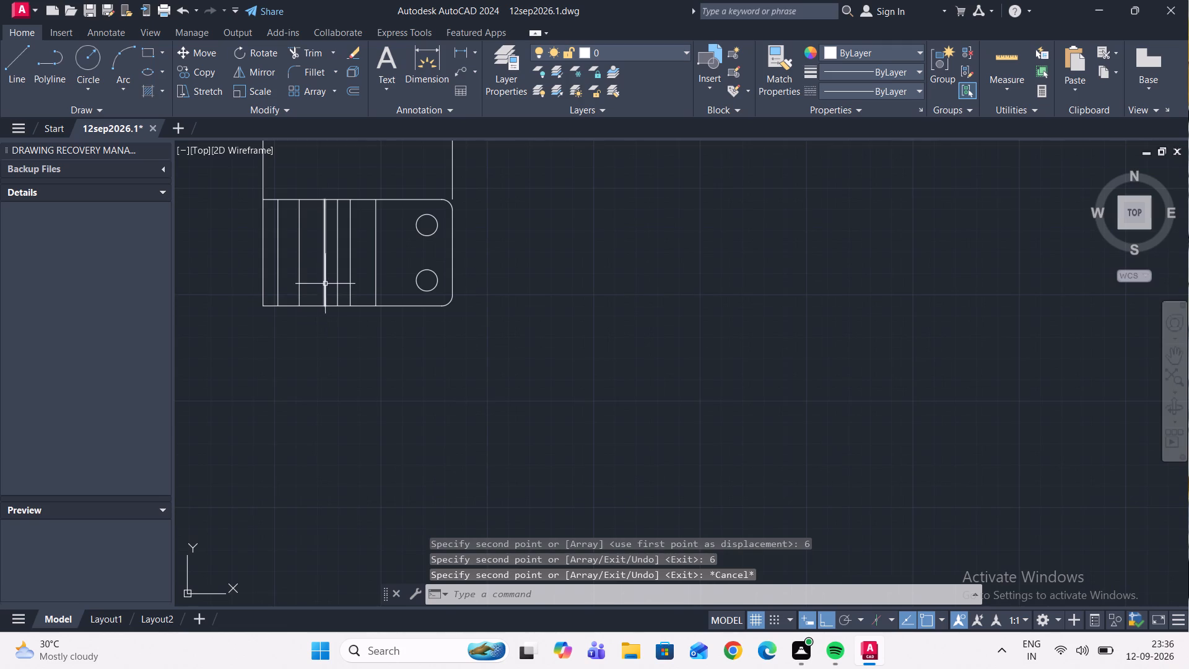
{"action": "scroll", "coordinate": [342, 330], "scroll_direction": "down", "scroll_amount": 3}
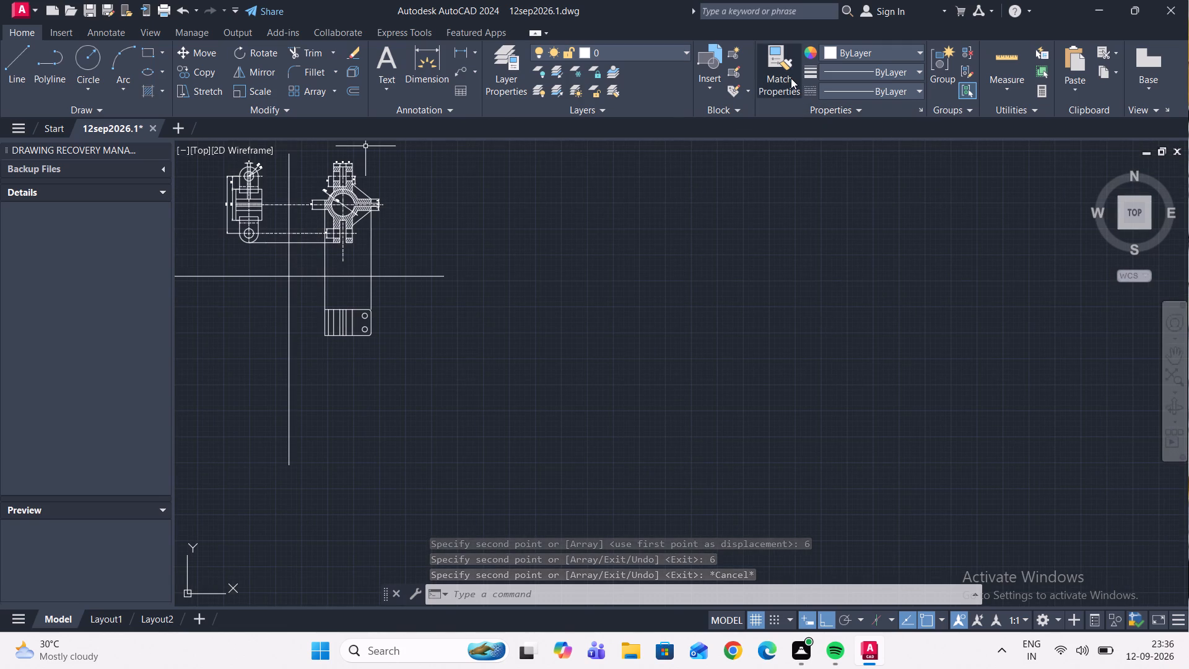
{"action": "left_click", "coordinate": [790, 77]}
{"action": "scroll", "coordinate": [309, 242], "scroll_direction": "up", "scroll_amount": 2}
{"action": "left_click", "coordinate": [303, 220]}
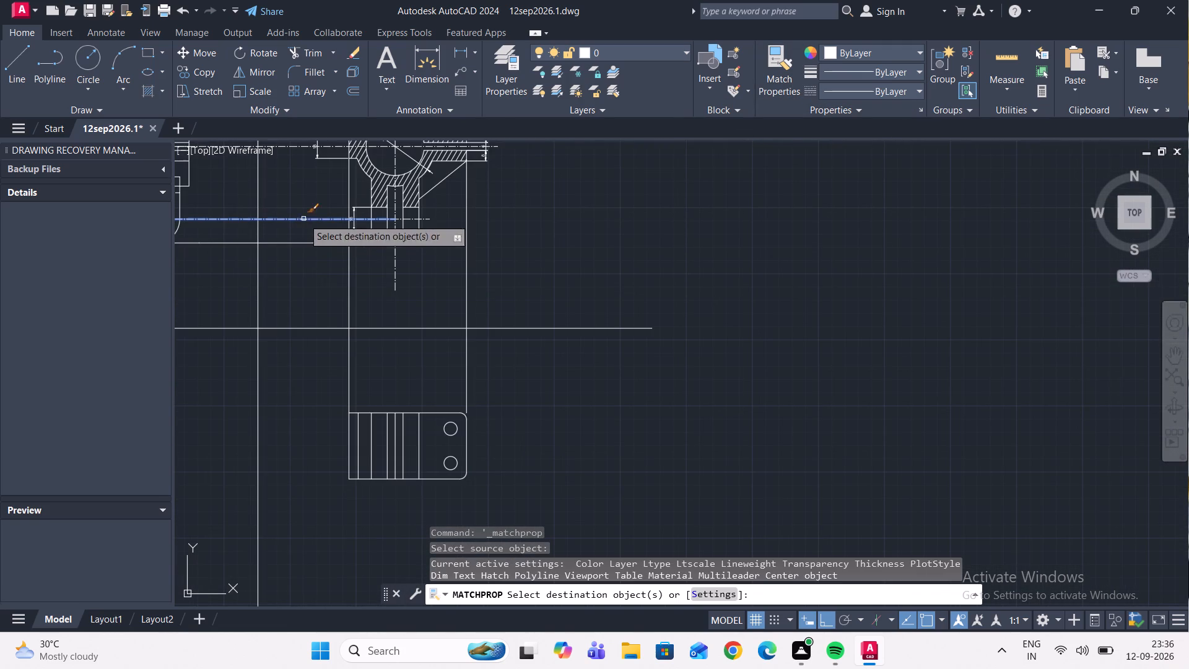
{"action": "left_click", "coordinate": [395, 452]}
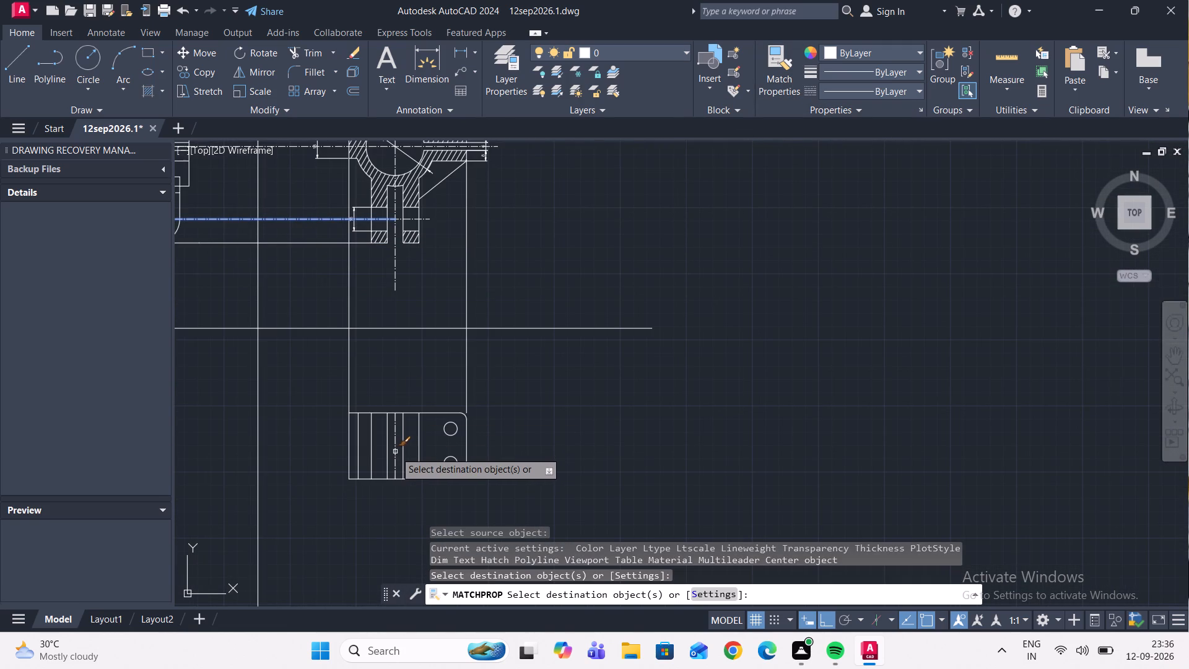
{"action": "key", "text": "Escape"}
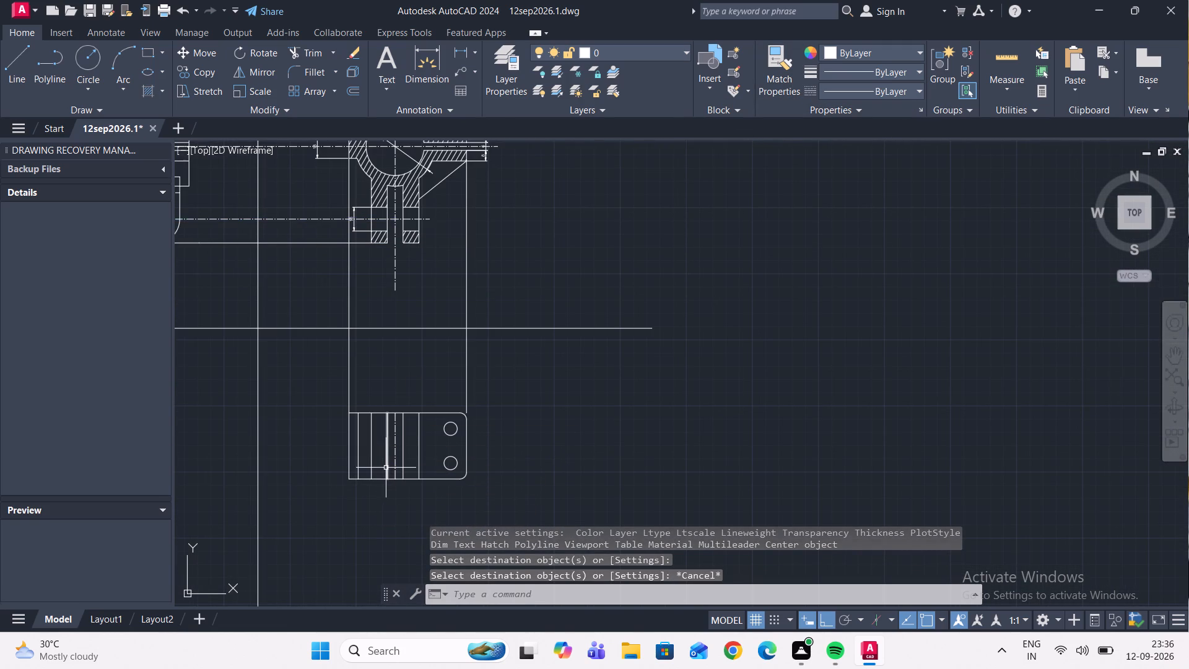
Add a linear dimension below the lower view between the two vertical lines immediately right of the centre line.
{"action": "left_click", "coordinate": [460, 57]}
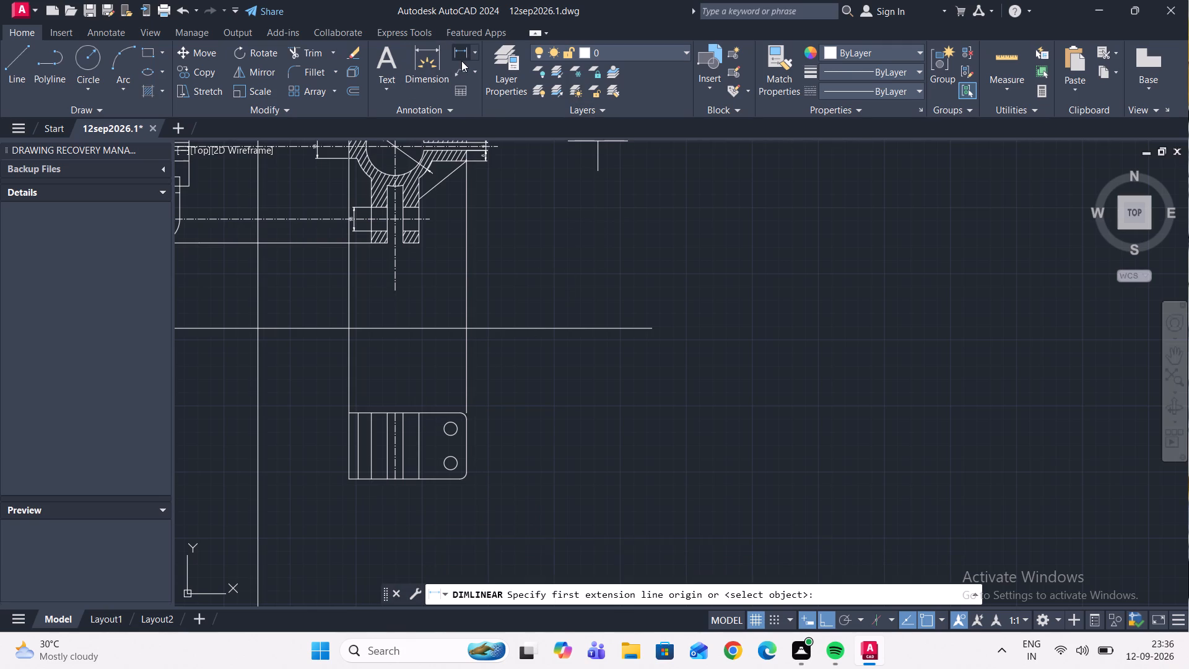
{"action": "scroll", "coordinate": [409, 476], "scroll_direction": "up", "scroll_amount": 2}
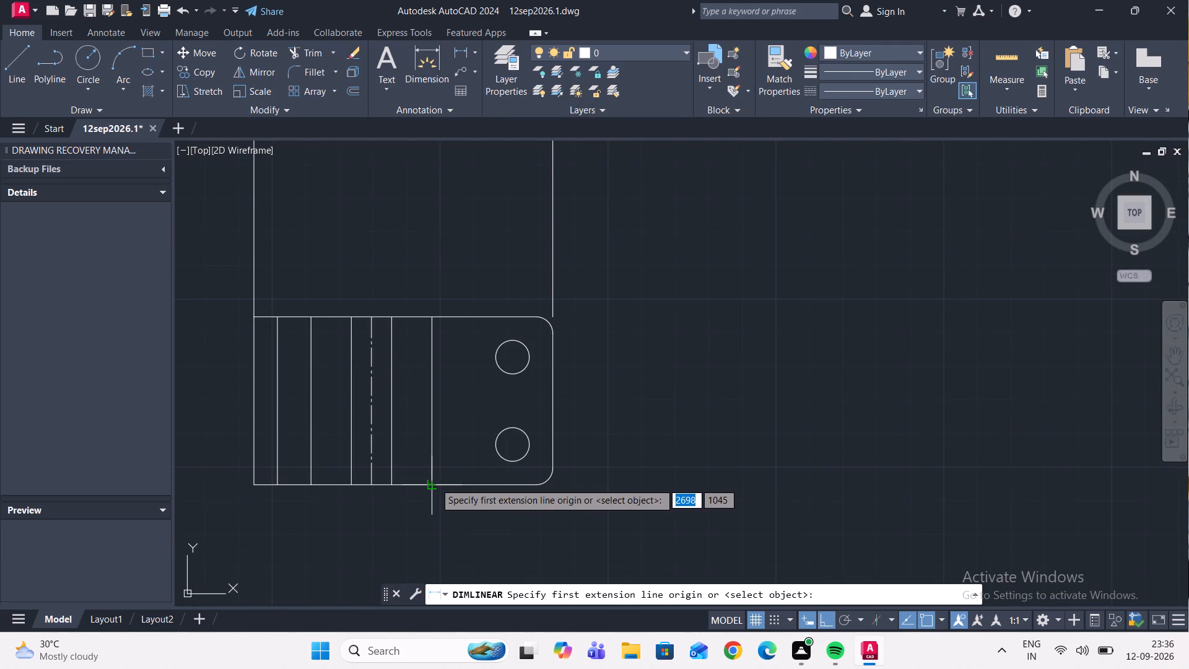
{"action": "left_click", "coordinate": [438, 486]}
{"action": "scroll", "coordinate": [391, 484], "scroll_direction": "up", "scroll_amount": 3}
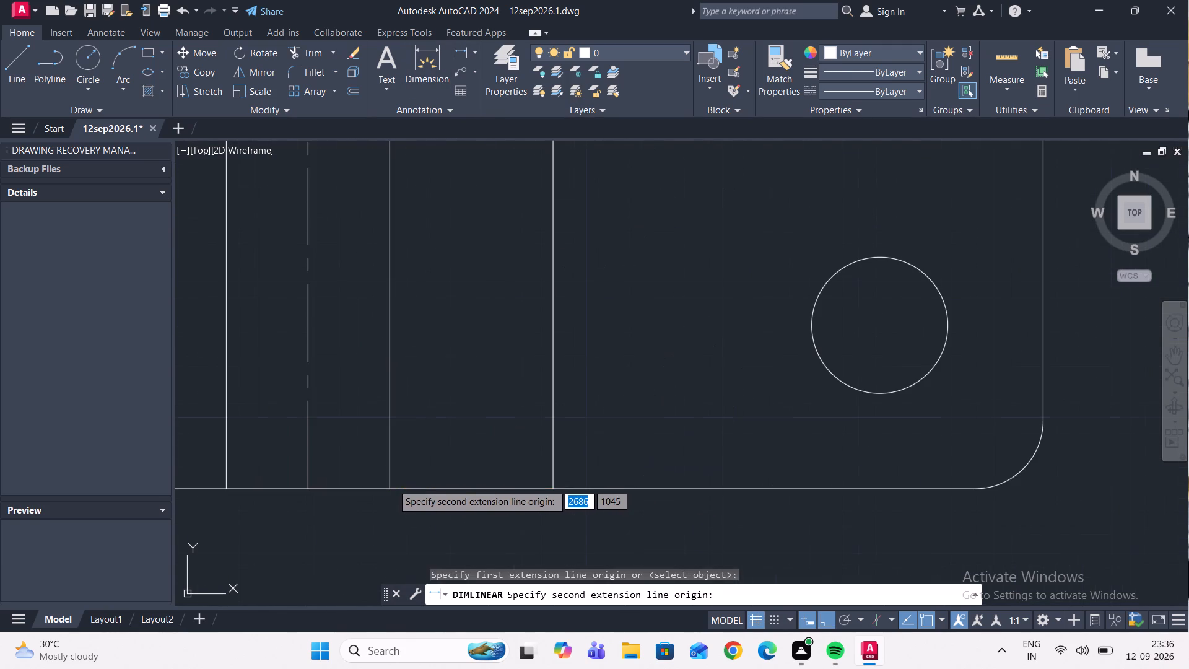
{"action": "left_click", "coordinate": [390, 486]}
{"action": "scroll", "coordinate": [394, 507], "scroll_direction": "down", "scroll_amount": 2}
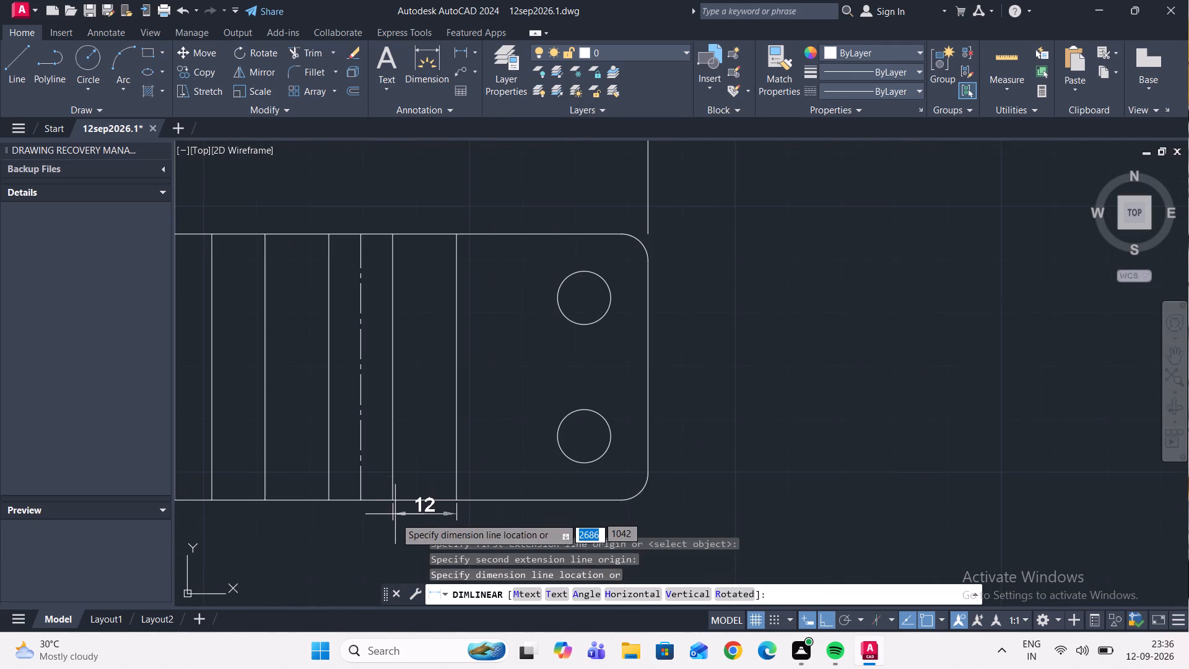
{"action": "left_click", "coordinate": [395, 524]}
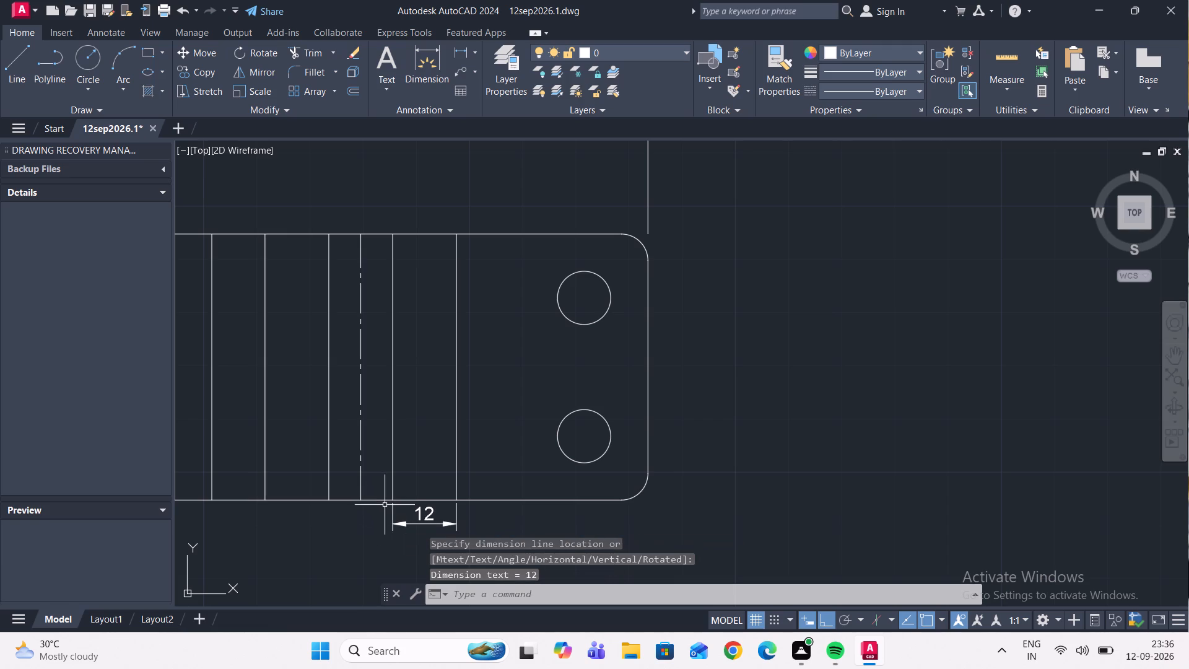
Add a linear dimension below the view between the two vertical lines flanking the centre line, level with the existing dimension.
{"action": "left_click", "coordinate": [461, 55]}
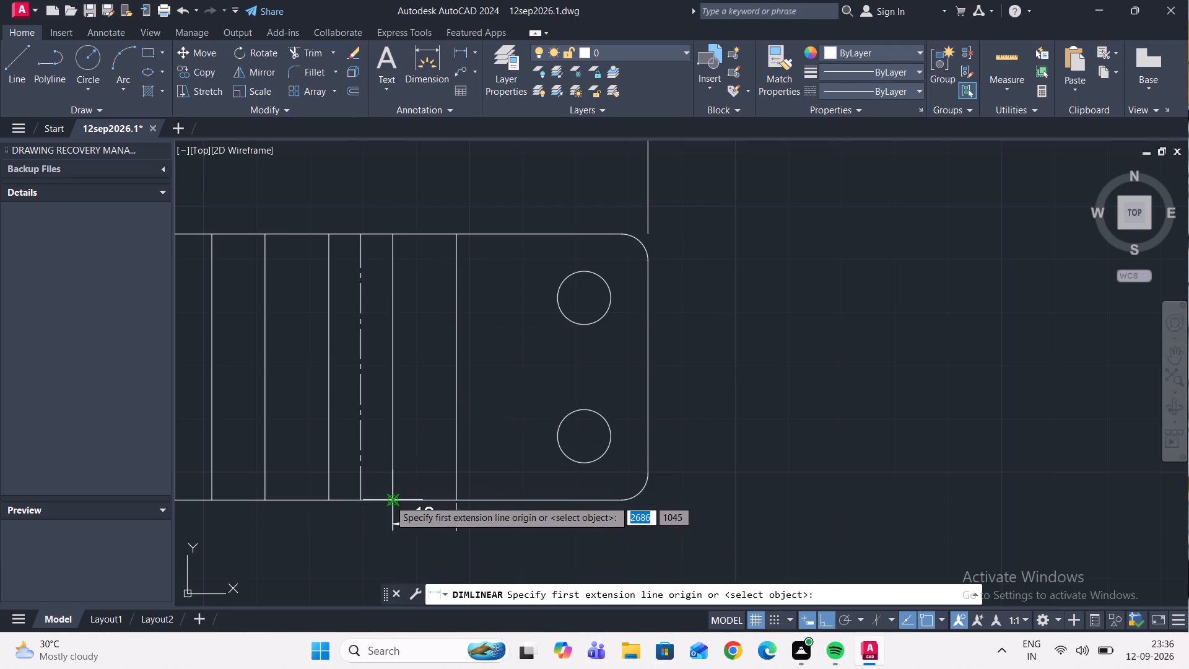
{"action": "left_click", "coordinate": [393, 499]}
{"action": "left_click", "coordinate": [328, 497]}
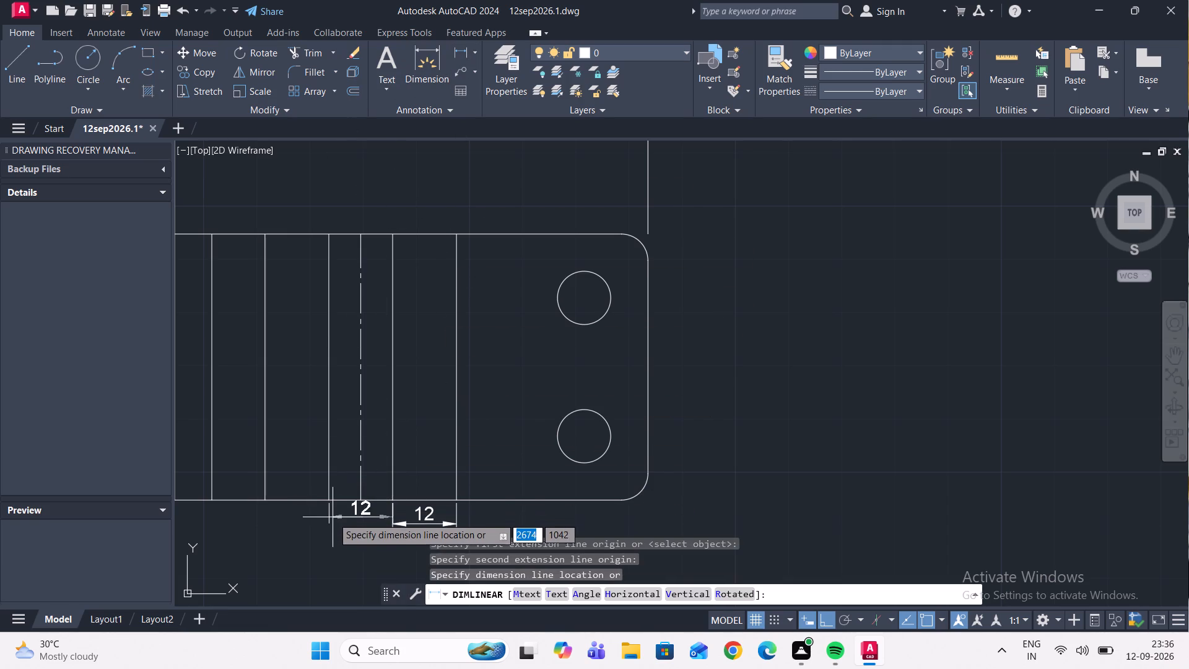
{"action": "left_click", "coordinate": [335, 524]}
{"action": "scroll", "coordinate": [338, 469], "scroll_direction": "down", "scroll_amount": 3}
{"action": "scroll", "coordinate": [334, 471], "scroll_direction": "up", "scroll_amount": 2}
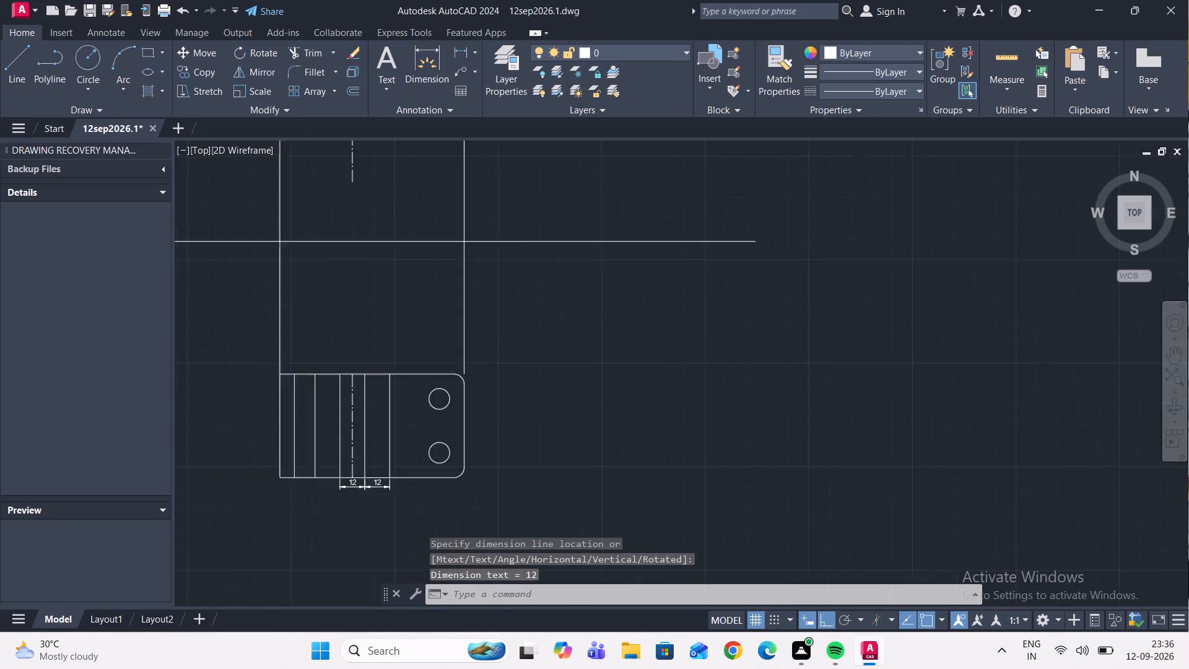
Add a linear dimension below the lower view between the two vertical lines immediately left of the centre line, level with the existing dimensions.
{"action": "scroll", "coordinate": [334, 471], "scroll_direction": "up", "scroll_amount": 1}
{"action": "scroll", "coordinate": [350, 496], "scroll_direction": "down", "scroll_amount": 4}
{"action": "scroll", "coordinate": [357, 505], "scroll_direction": "up", "scroll_amount": 1}
{"action": "scroll", "coordinate": [357, 505], "scroll_direction": "down", "scroll_amount": 5}
{"action": "scroll", "coordinate": [360, 519], "scroll_direction": "up", "scroll_amount": 3}
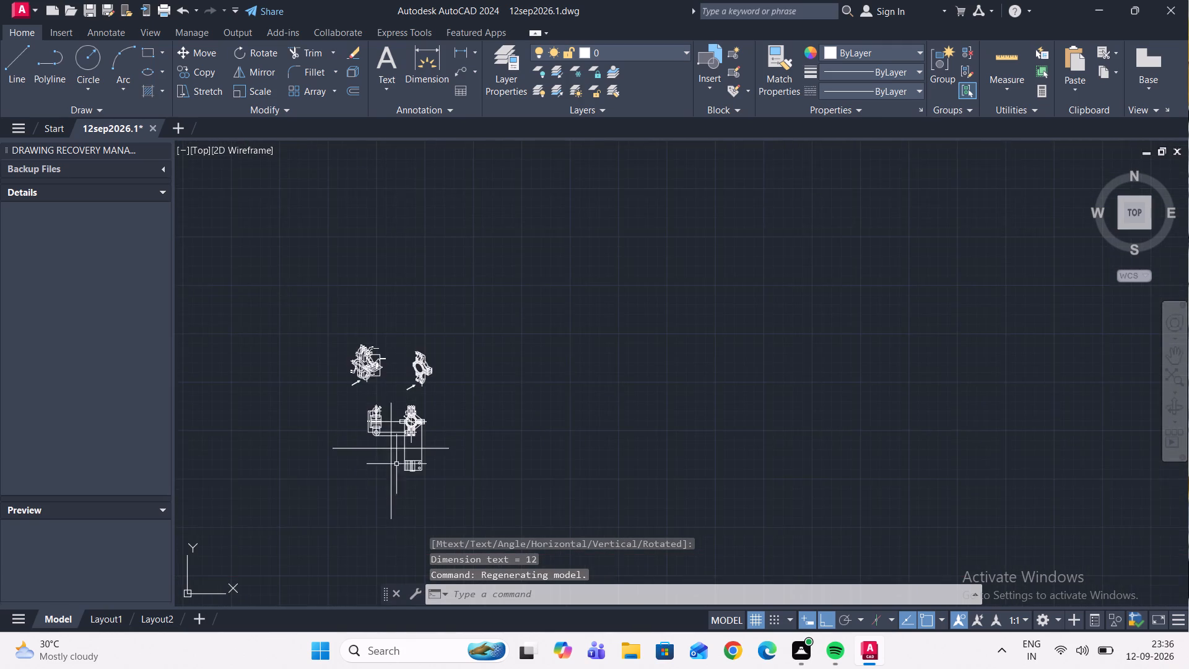
{"action": "scroll", "coordinate": [400, 463], "scroll_direction": "up", "scroll_amount": 5}
{"action": "middle_click_drag", "start_coordinate": [460, 491], "coordinate": [446, 413]}
{"action": "scroll", "coordinate": [432, 453], "scroll_direction": "up", "scroll_amount": 2}
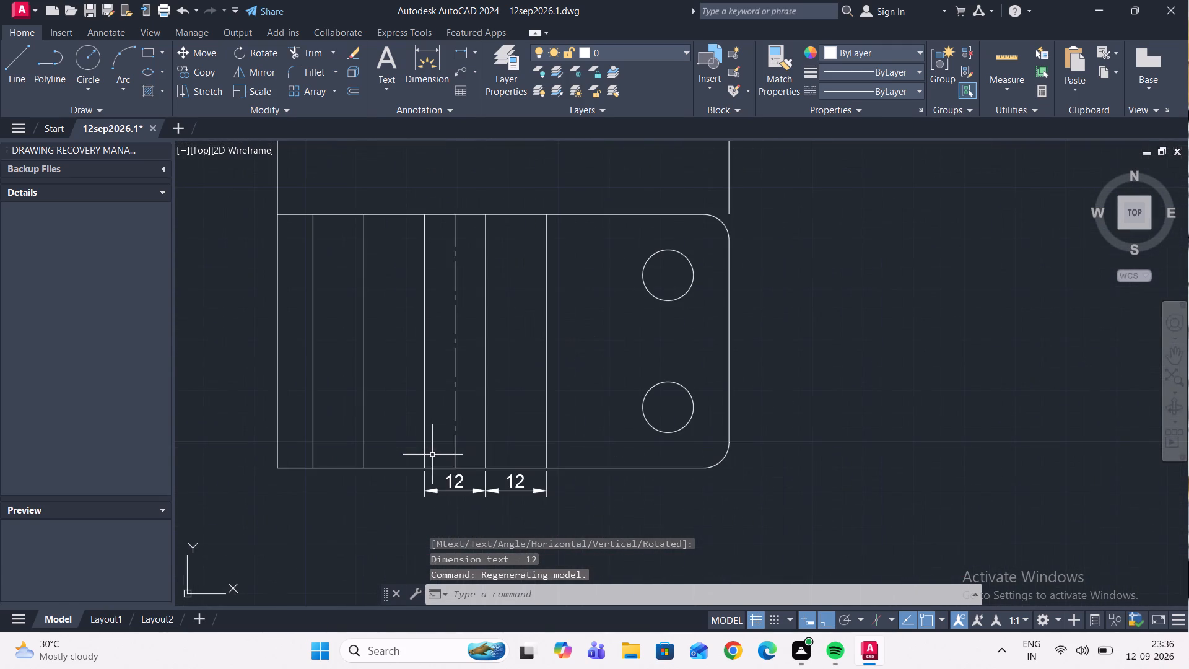
{"action": "key", "text": "space"}
{"action": "left_click", "coordinate": [427, 471]}
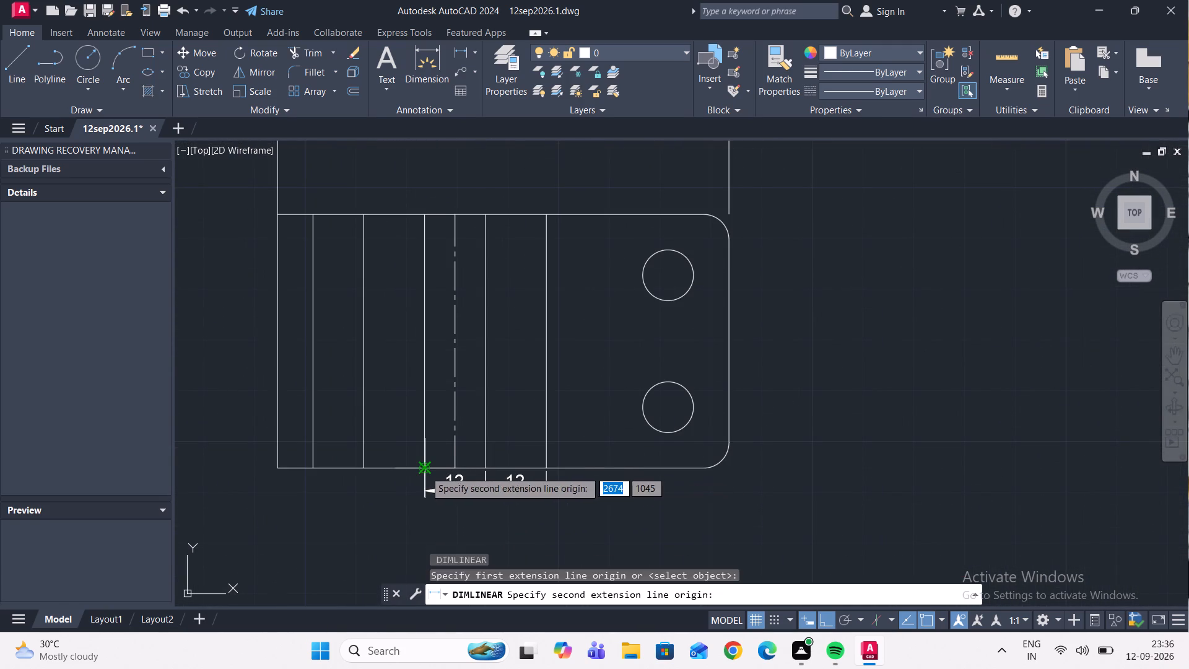
{"action": "left_click", "coordinate": [362, 468]}
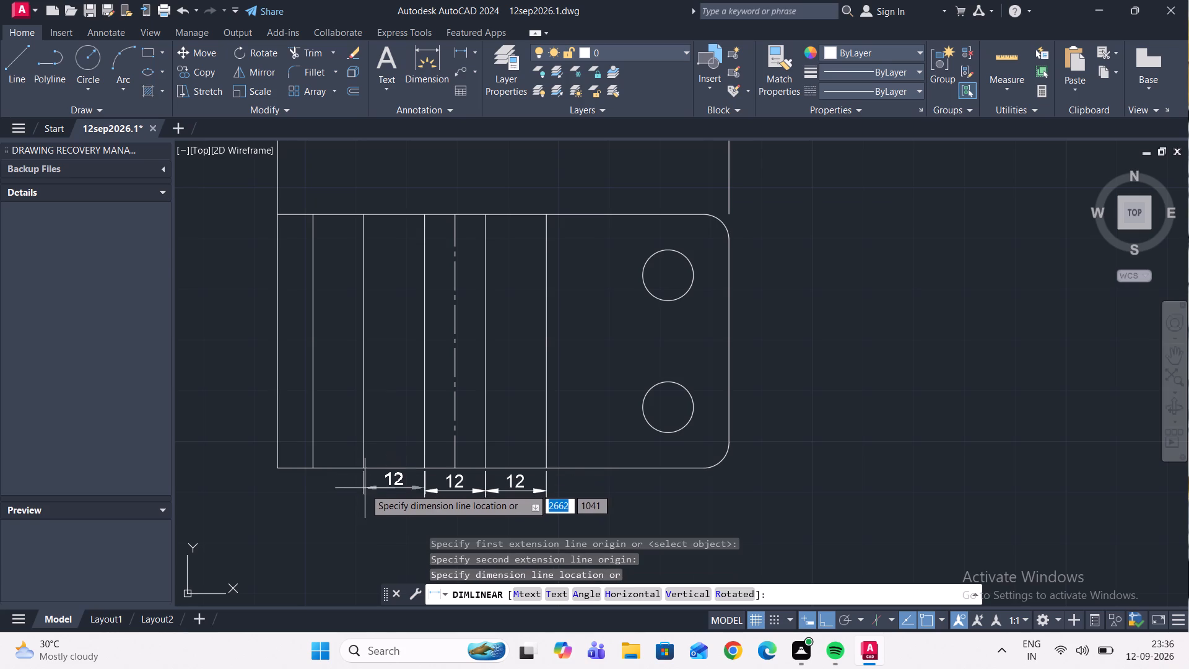
{"action": "left_click", "coordinate": [367, 491]}
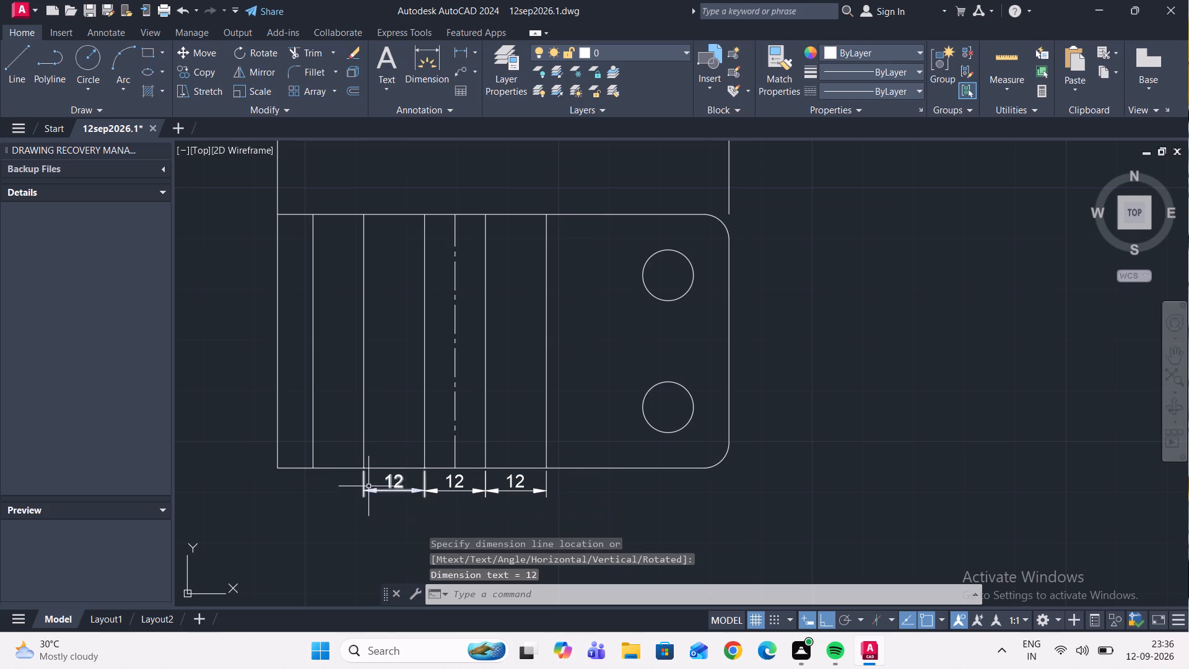
{"action": "key", "text": "Escape"}
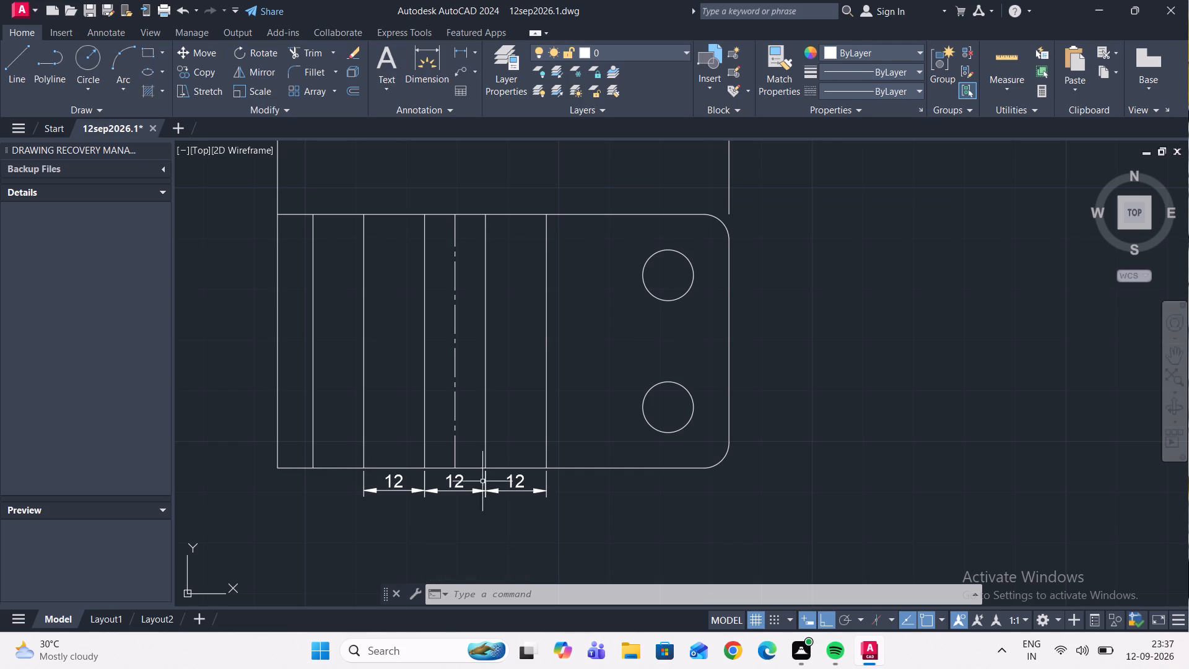
Copy the lower view's bottom edge 7 units upward.
{"action": "scroll", "coordinate": [552, 483], "scroll_direction": "up", "scroll_amount": 1}
{"action": "left_click", "coordinate": [624, 476]}
{"action": "left_click", "coordinate": [611, 445]}
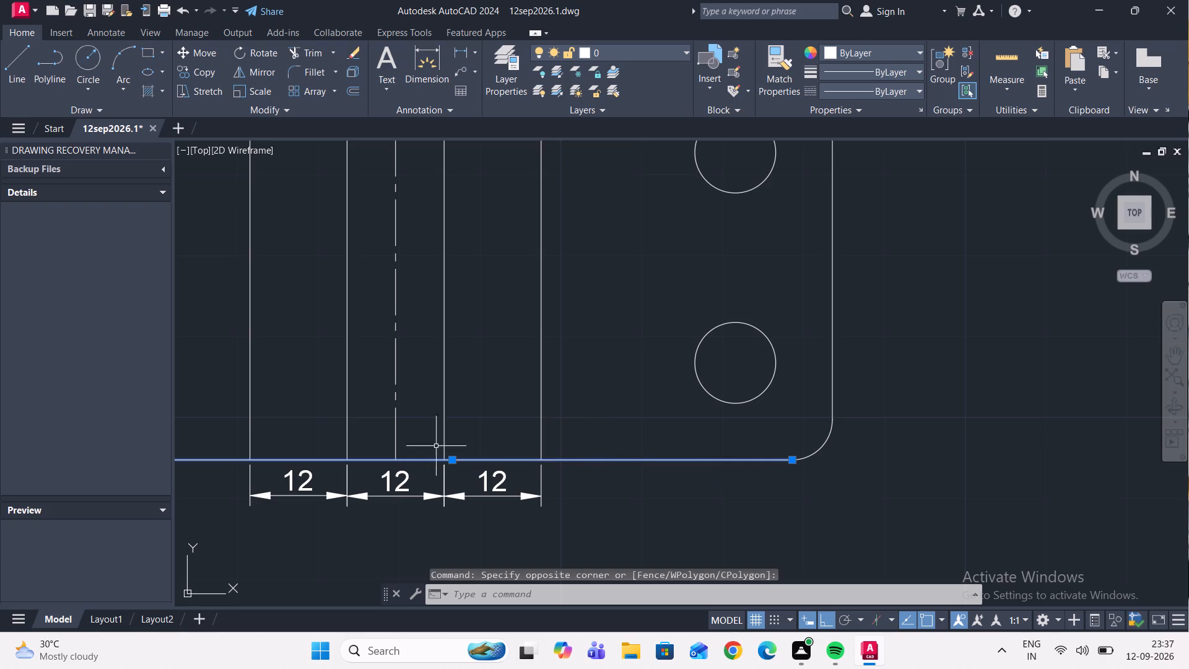
{"action": "left_click", "coordinate": [211, 75]}
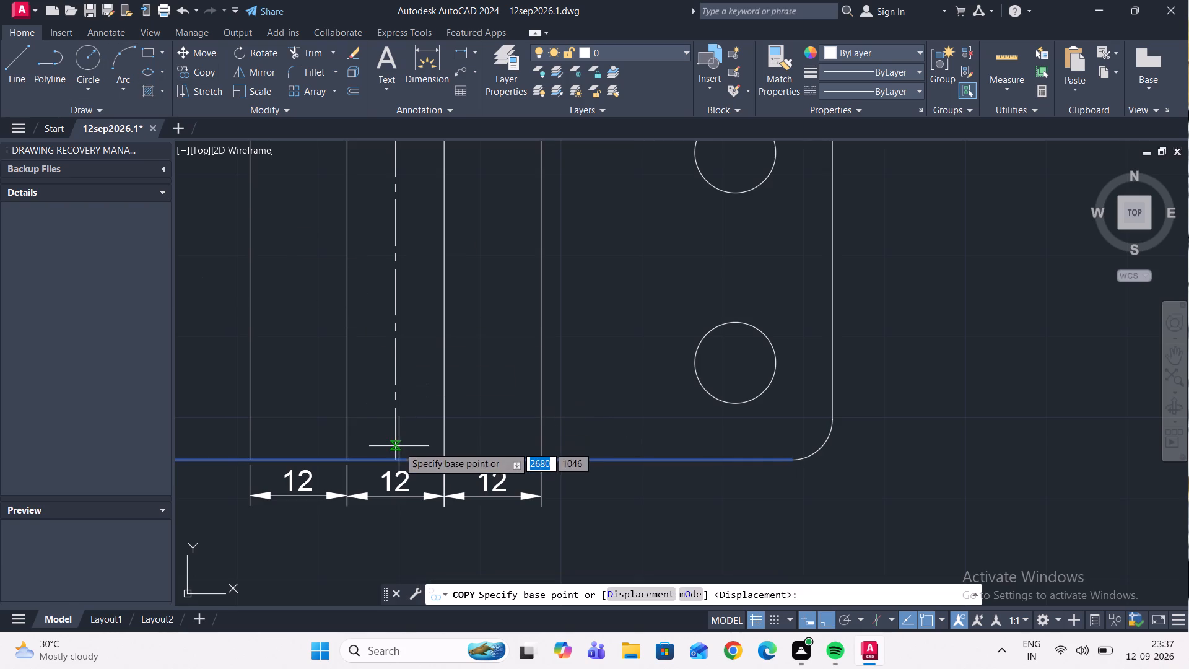
{"action": "left_click", "coordinate": [395, 457]}
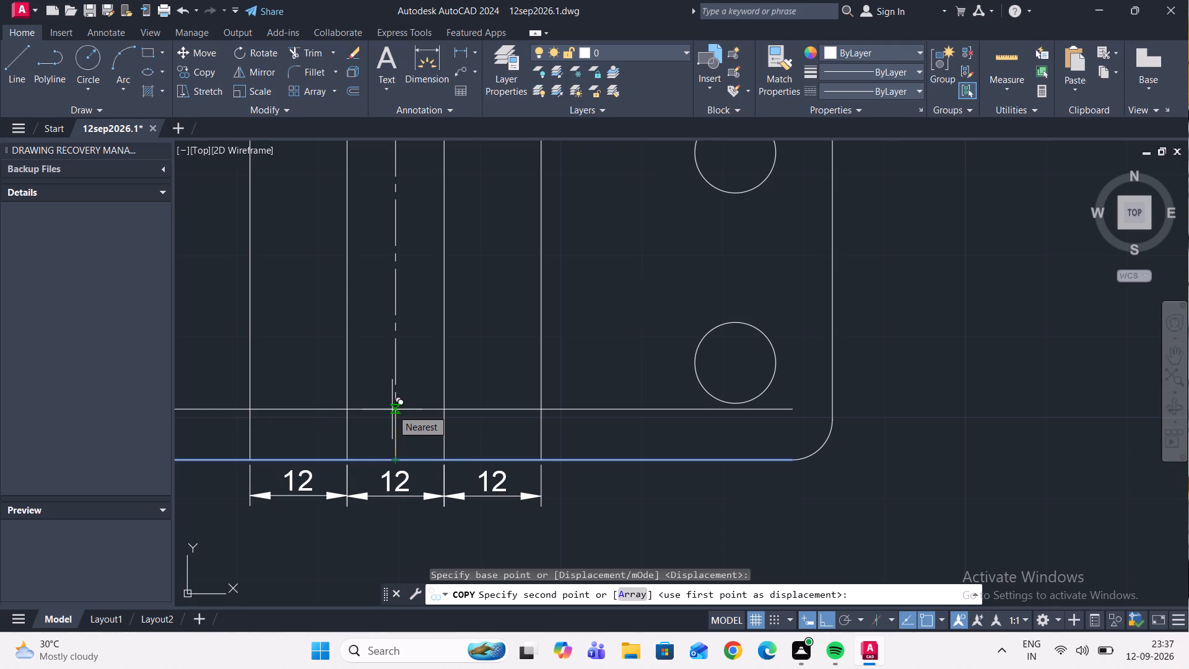
{"action": "key", "text": "7"}
{"action": "key", "text": "Return"}
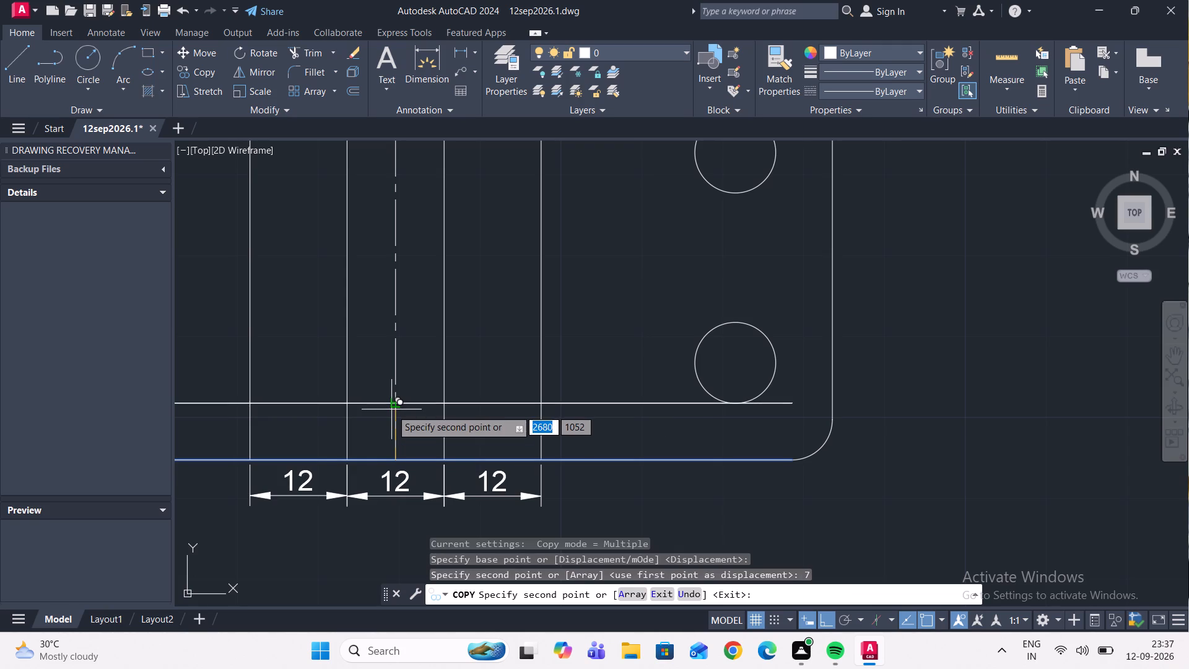
{"action": "scroll", "coordinate": [424, 364], "scroll_direction": "down", "scroll_amount": 2}
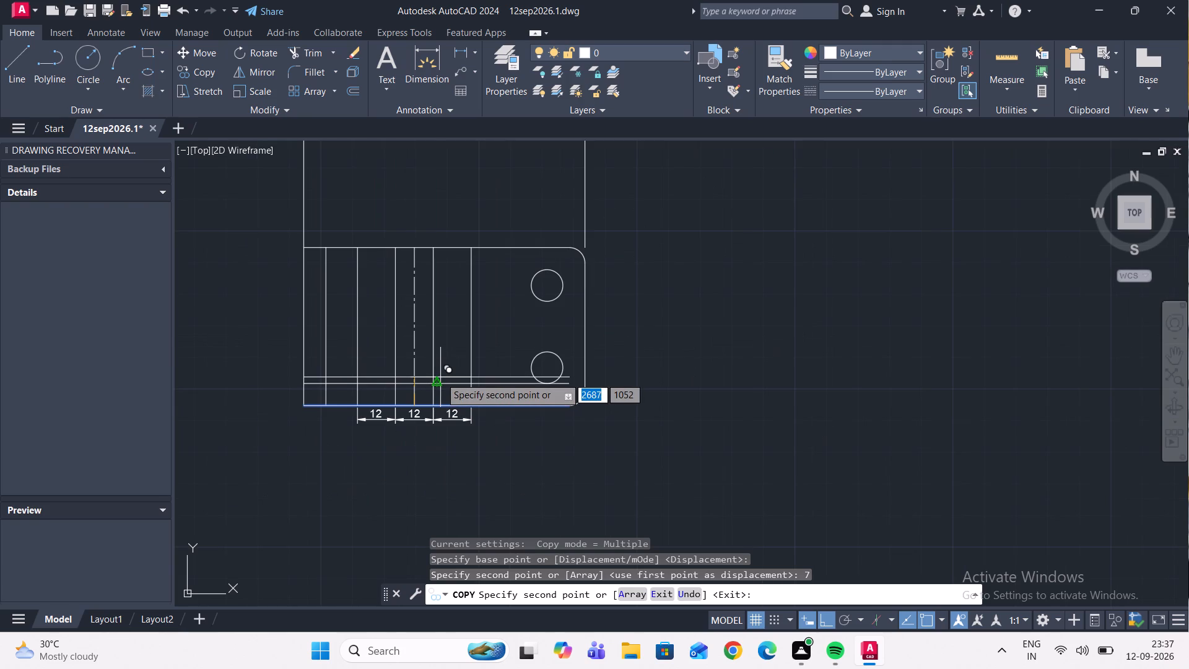
{"action": "key", "text": "Escape"}
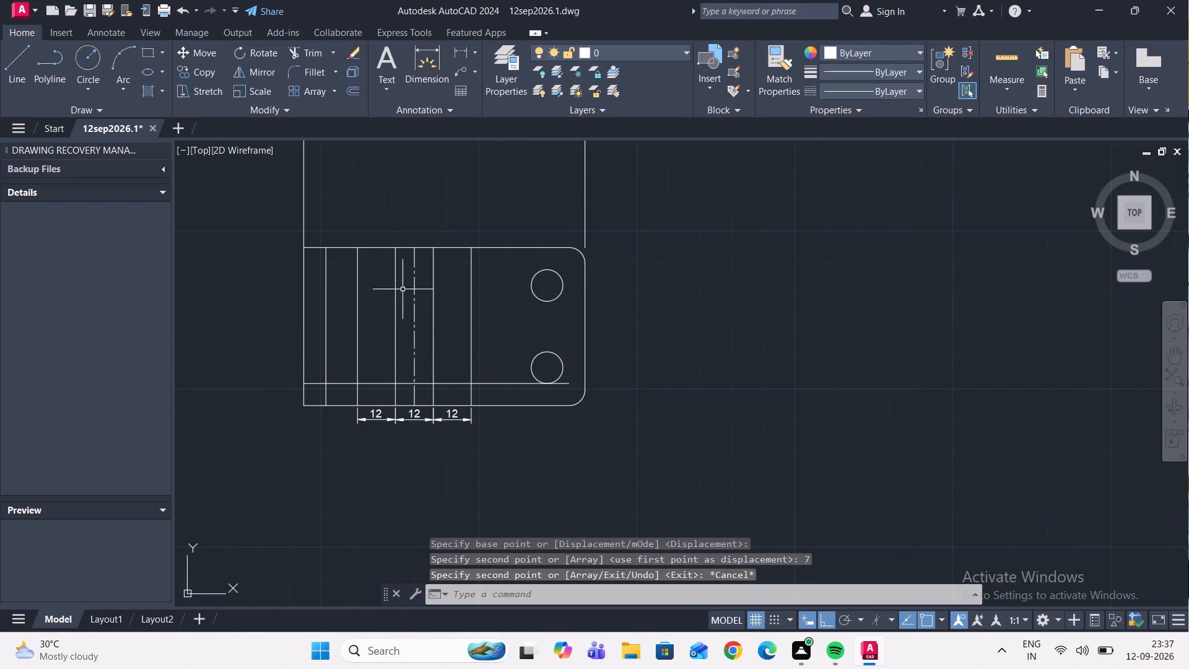
Copy the lower view's top edge 7 units downward.
{"action": "scroll", "coordinate": [394, 237], "scroll_direction": "up", "scroll_amount": 2}
{"action": "left_click", "coordinate": [559, 277]}
{"action": "left_click", "coordinate": [529, 243]}
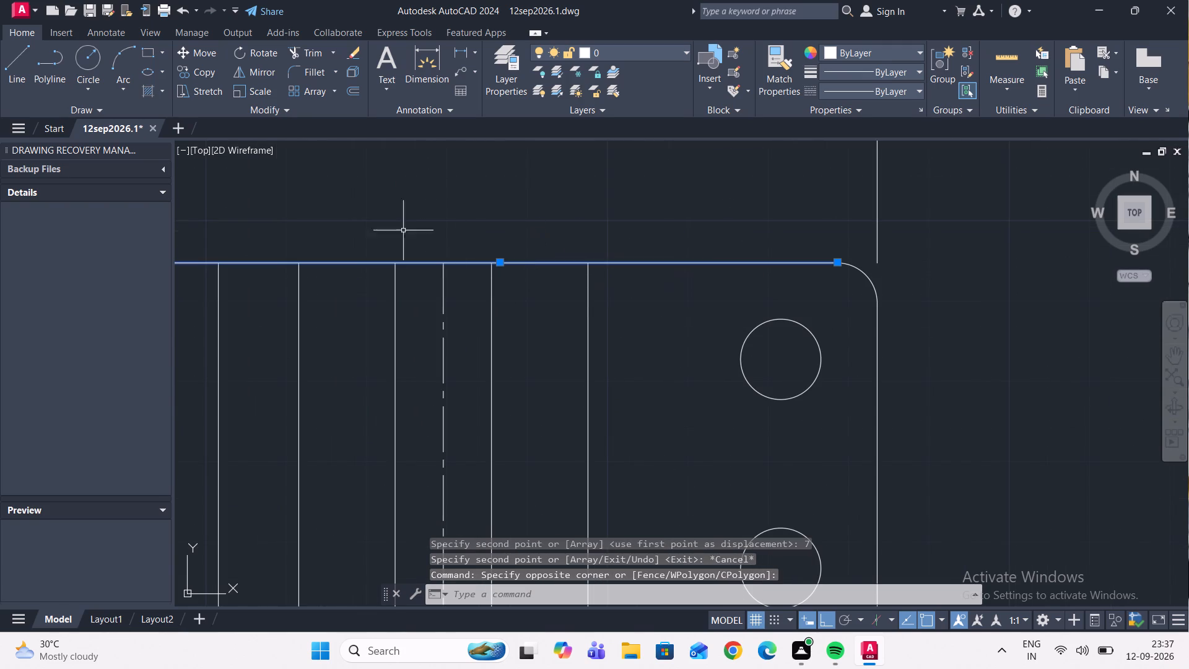
{"action": "left_click", "coordinate": [179, 68]}
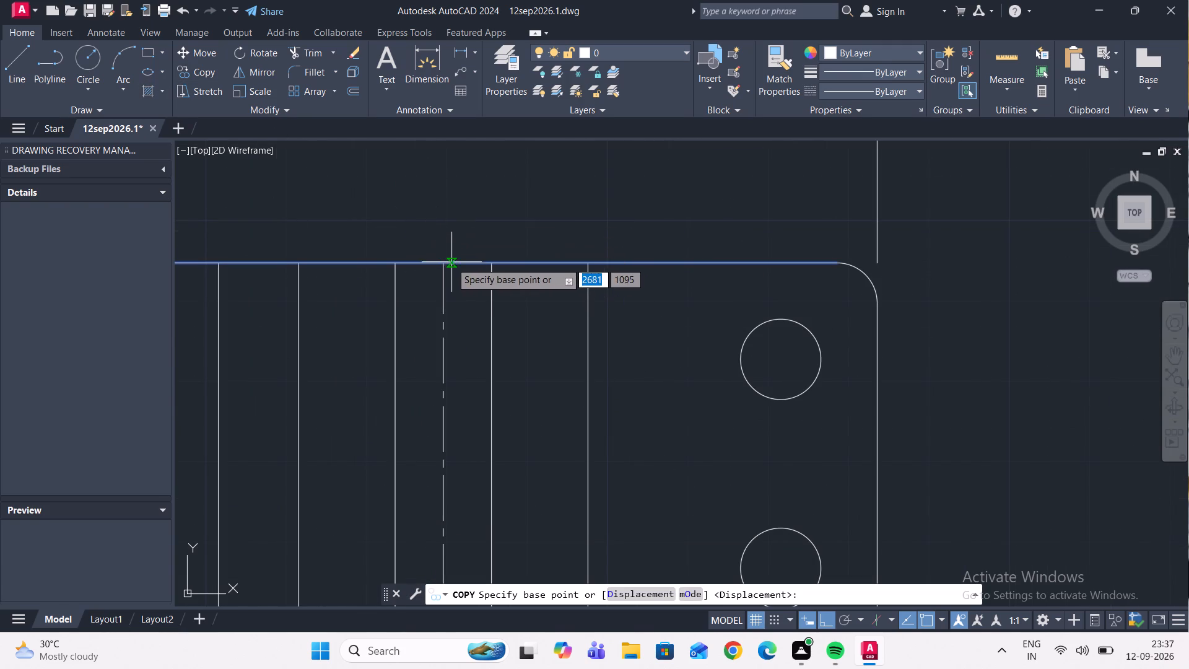
{"action": "left_click", "coordinate": [446, 263]}
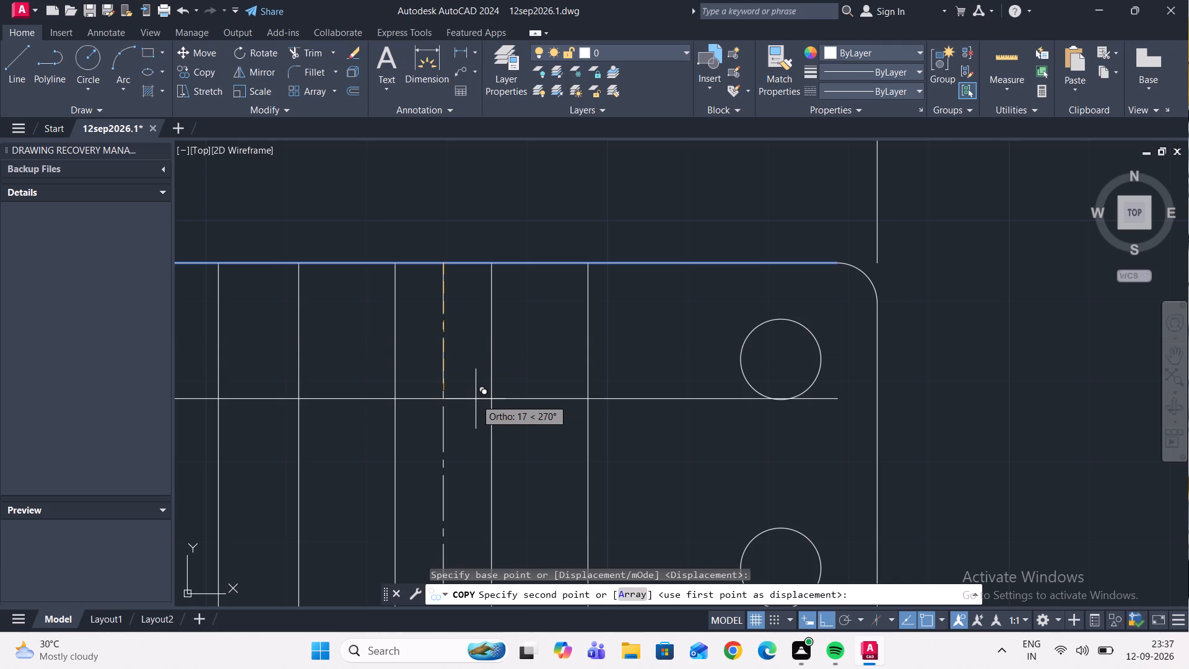
{"action": "key", "text": "7"}
{"action": "key", "text": "Return"}
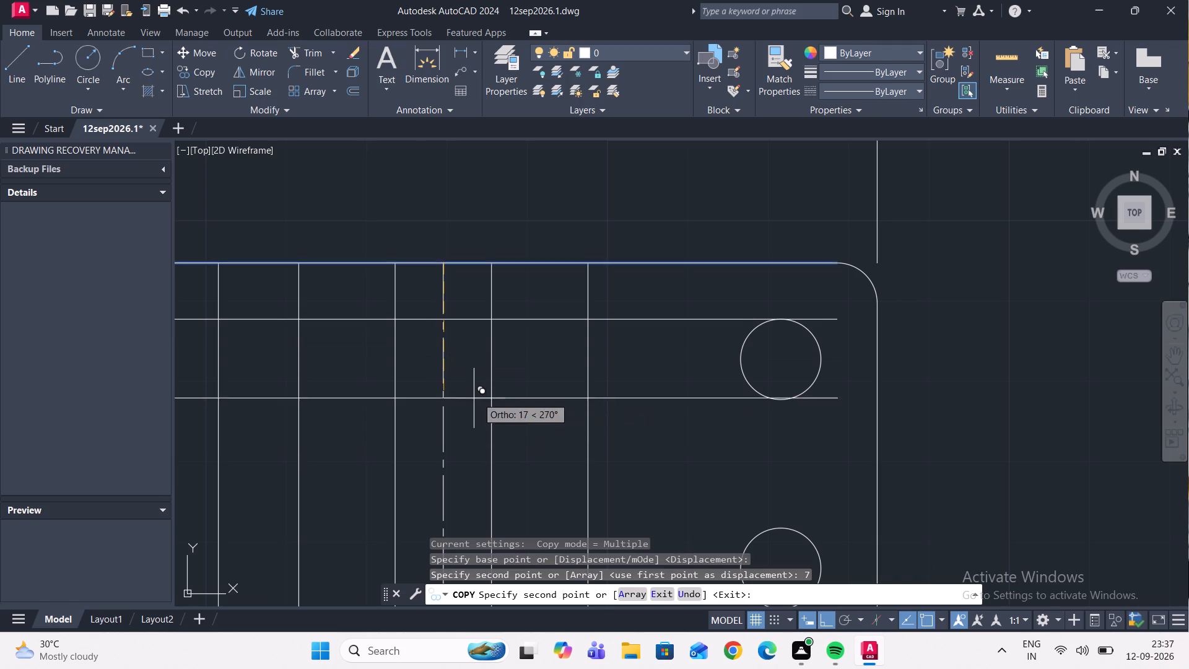
{"action": "scroll", "coordinate": [497, 380], "scroll_direction": "down", "scroll_amount": 2}
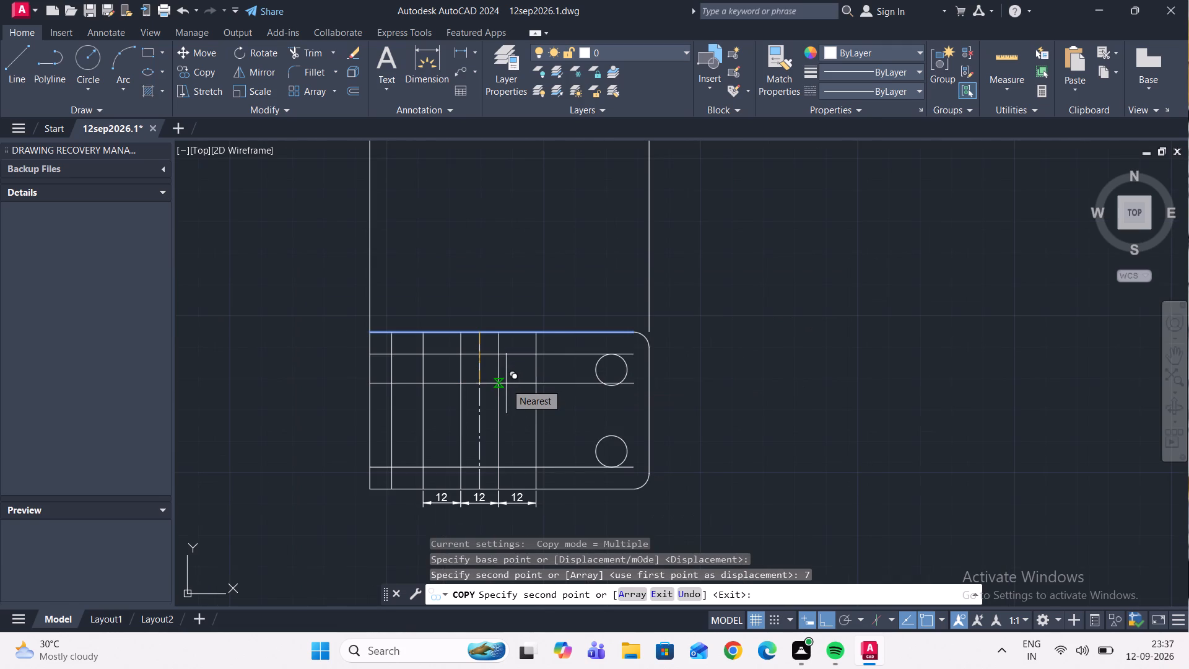
{"action": "key", "text": "Escape"}
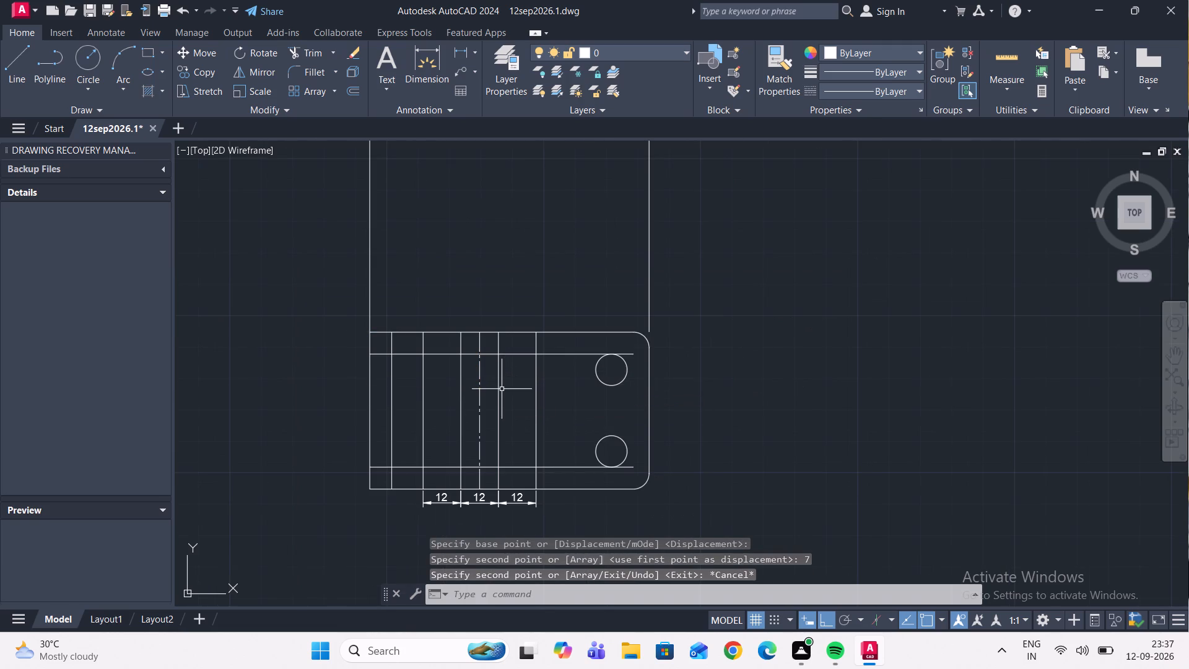
Trim both copied horizontal lines between the second and third verticals from the left edge, and everywhere right of the rightmost internal vertical line.
{"action": "scroll", "coordinate": [404, 382], "scroll_direction": "down", "scroll_amount": 3}
{"action": "scroll", "coordinate": [417, 417], "scroll_direction": "up", "scroll_amount": 3}
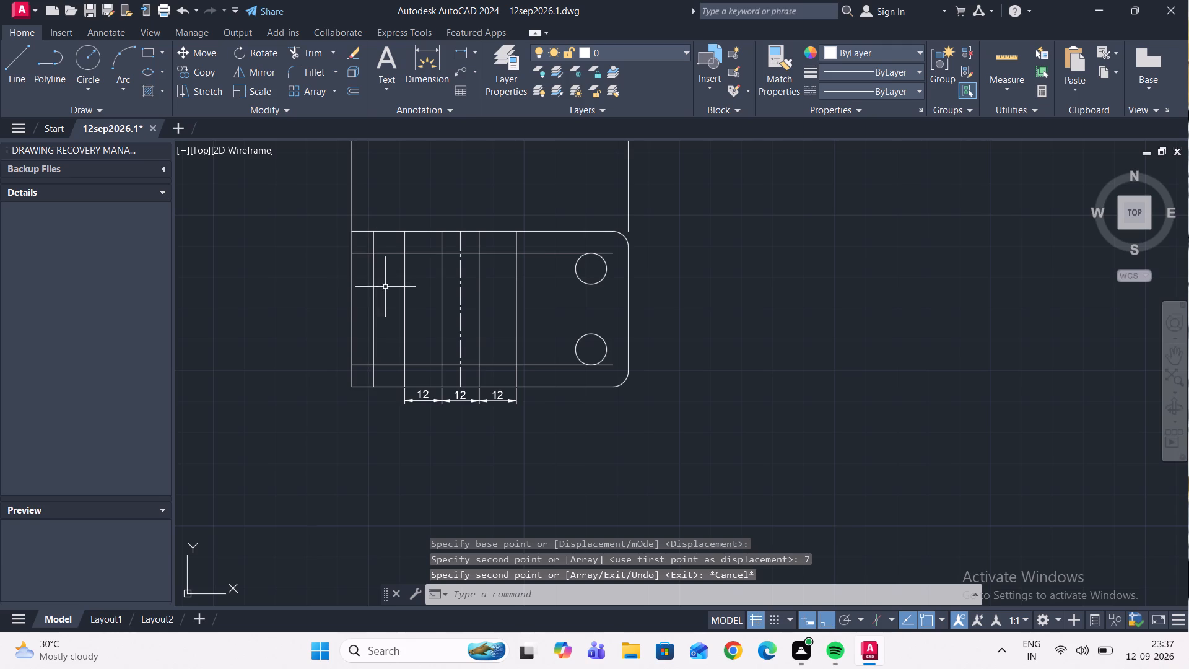
{"action": "left_click", "coordinate": [297, 48]}
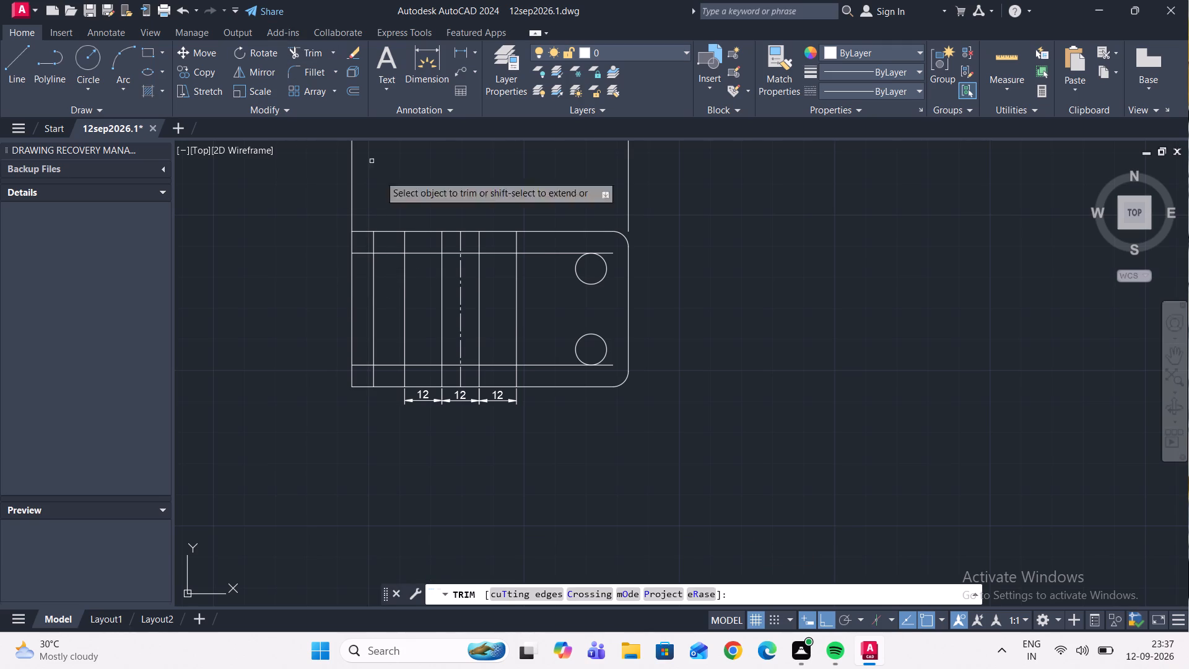
{"action": "left_click", "coordinate": [389, 253]}
{"action": "left_click", "coordinate": [397, 367]}
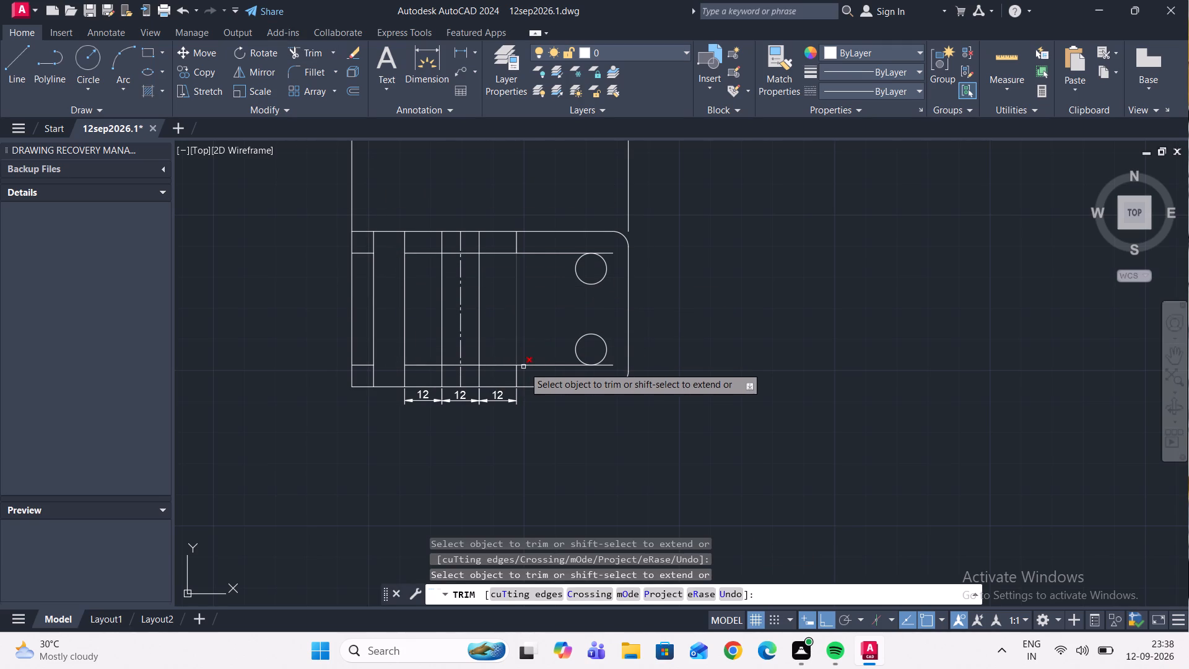
{"action": "left_click", "coordinate": [526, 367]}
{"action": "left_click", "coordinate": [527, 253]}
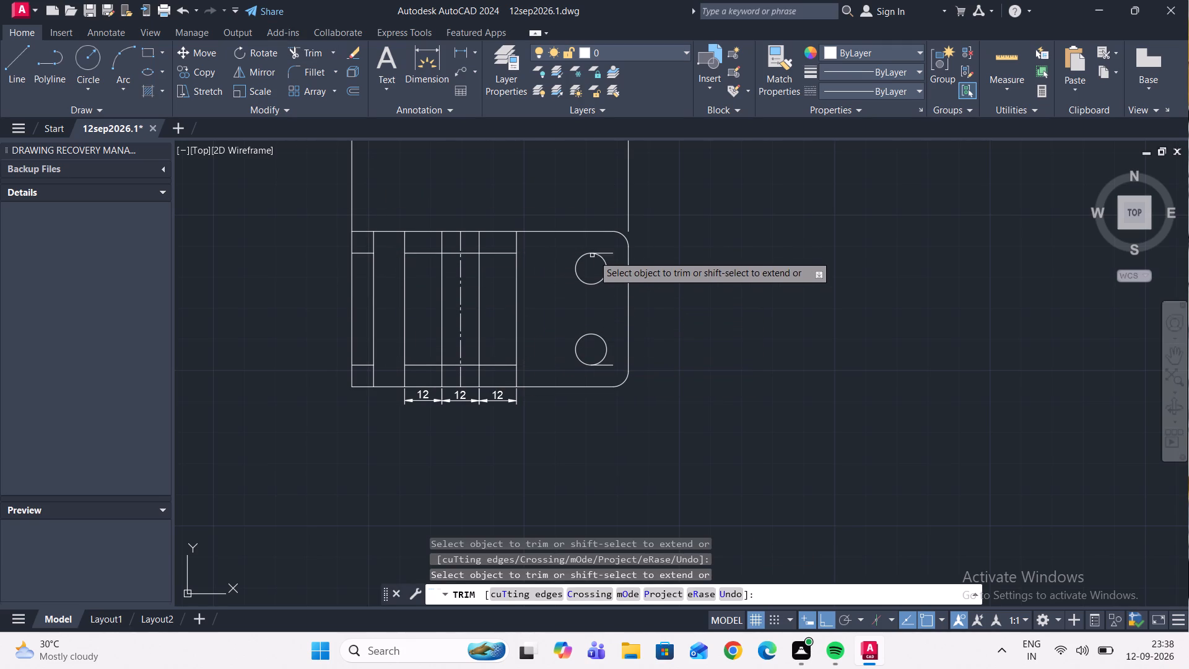
{"action": "left_click", "coordinate": [608, 253]}
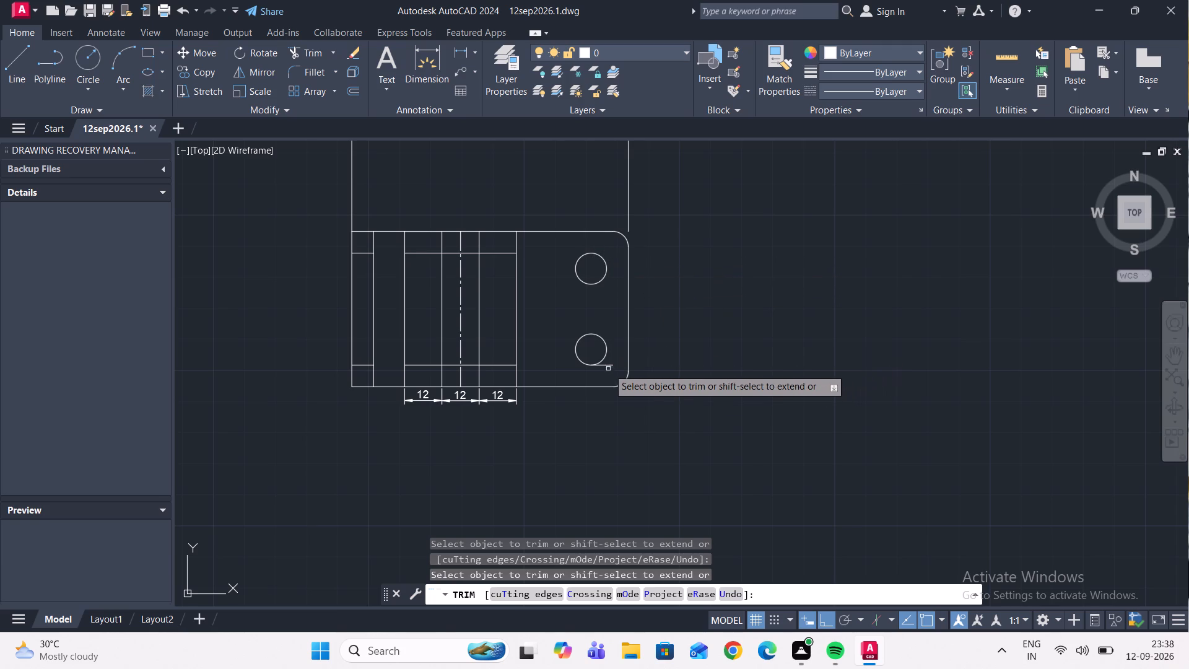
{"action": "left_click", "coordinate": [608, 364]}
{"action": "scroll", "coordinate": [588, 366], "scroll_direction": "up", "scroll_amount": 3}
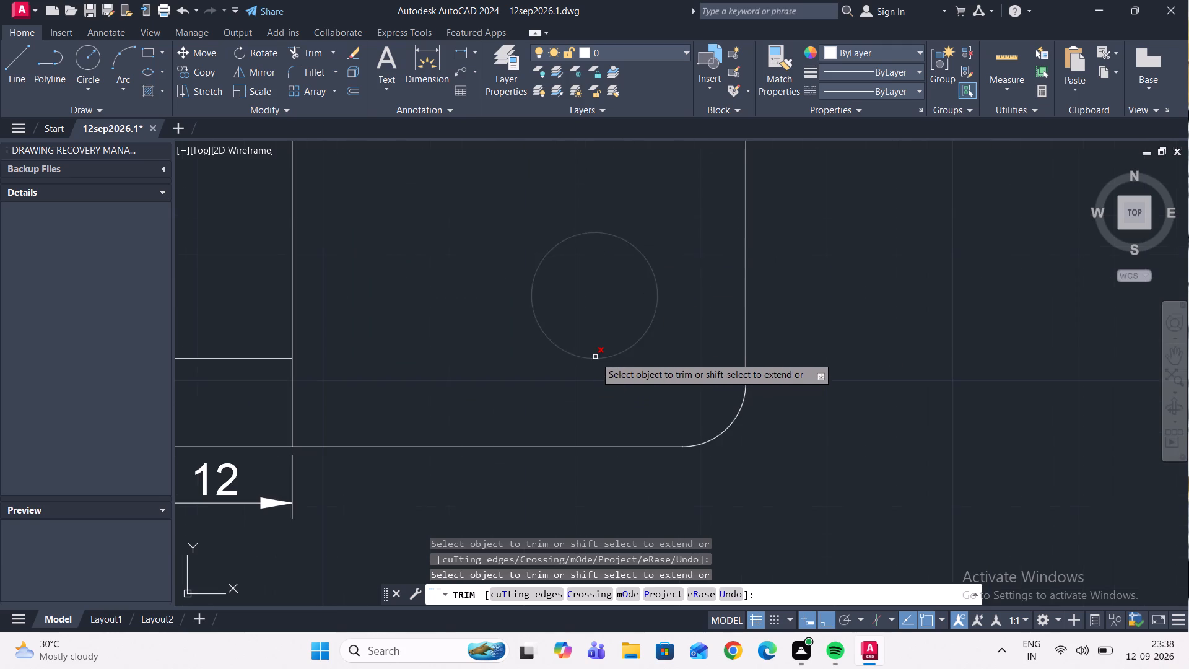
Remove the two leftover horizontal segments between the lower view's left edge and its first internal vertical line.
{"action": "scroll", "coordinate": [602, 344], "scroll_direction": "down", "scroll_amount": 5}
{"action": "scroll", "coordinate": [516, 310], "scroll_direction": "up", "scroll_amount": 4}
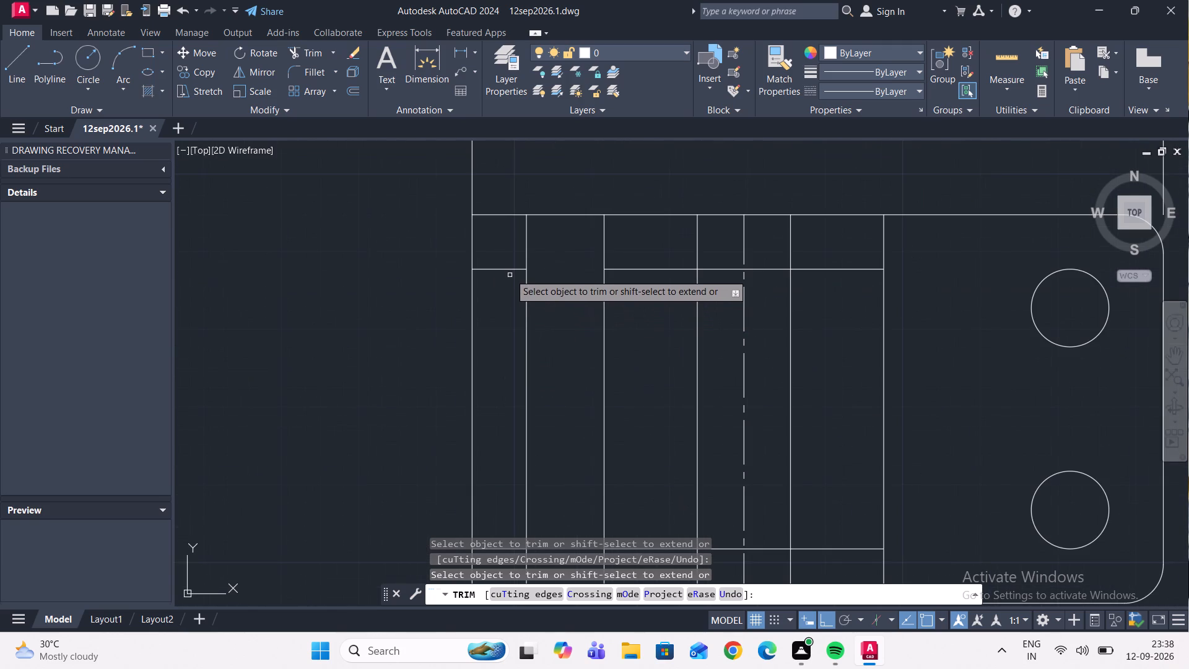
{"action": "left_click", "coordinate": [508, 271]}
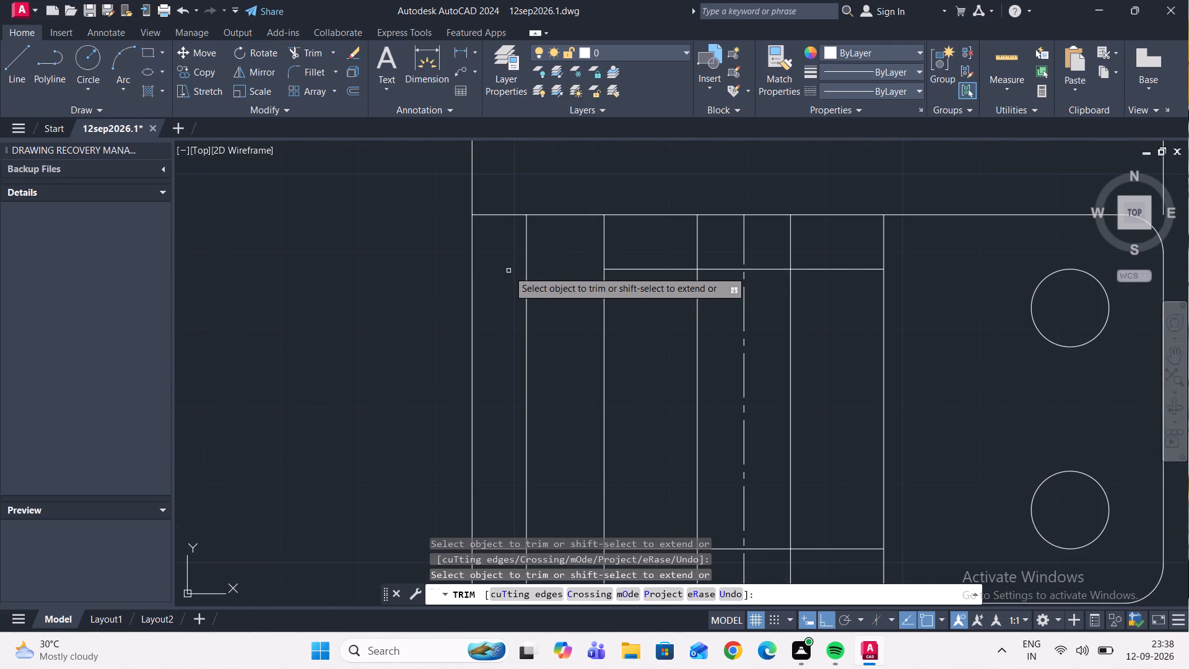
{"action": "scroll", "coordinate": [508, 271], "scroll_direction": "down", "scroll_amount": 2}
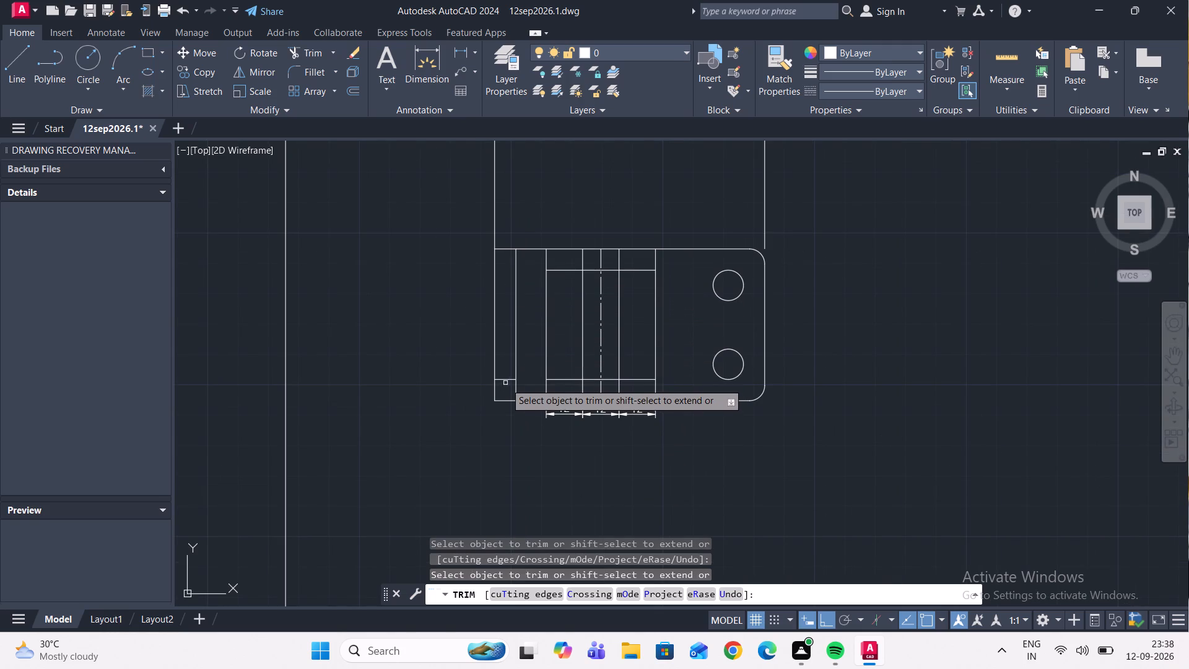
{"action": "left_click", "coordinate": [505, 379]}
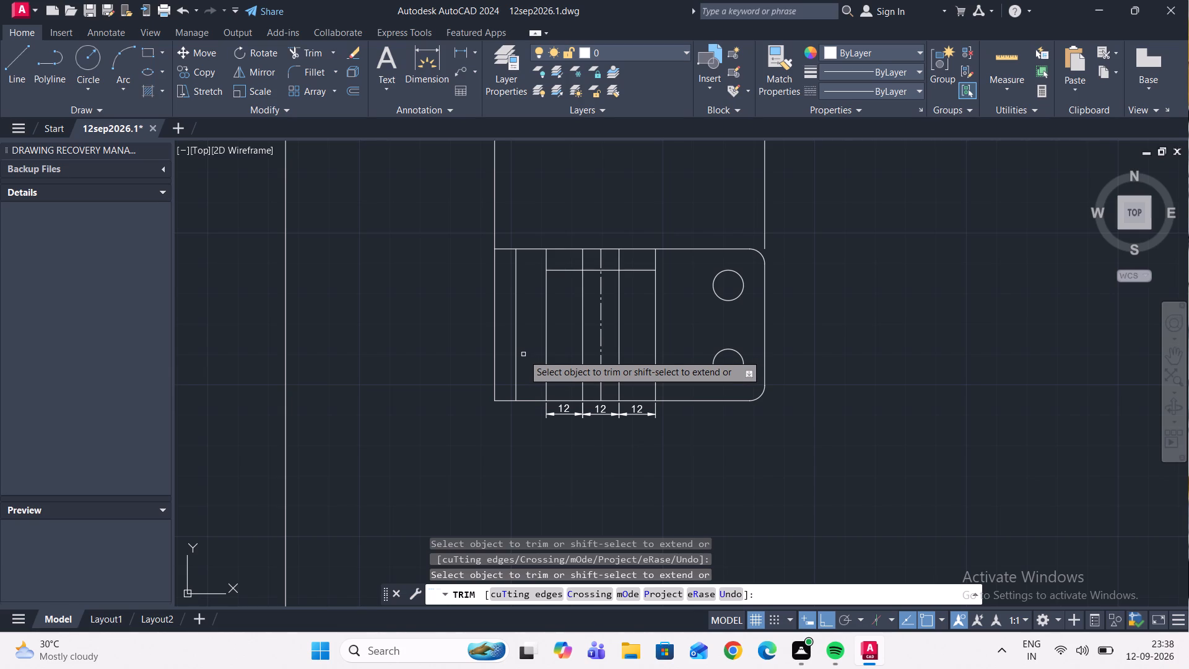
Copy the lower view's vertical centre line 22 units to its left and 22 units to its right.
{"action": "scroll", "coordinate": [560, 352], "scroll_direction": "up", "scroll_amount": 1}
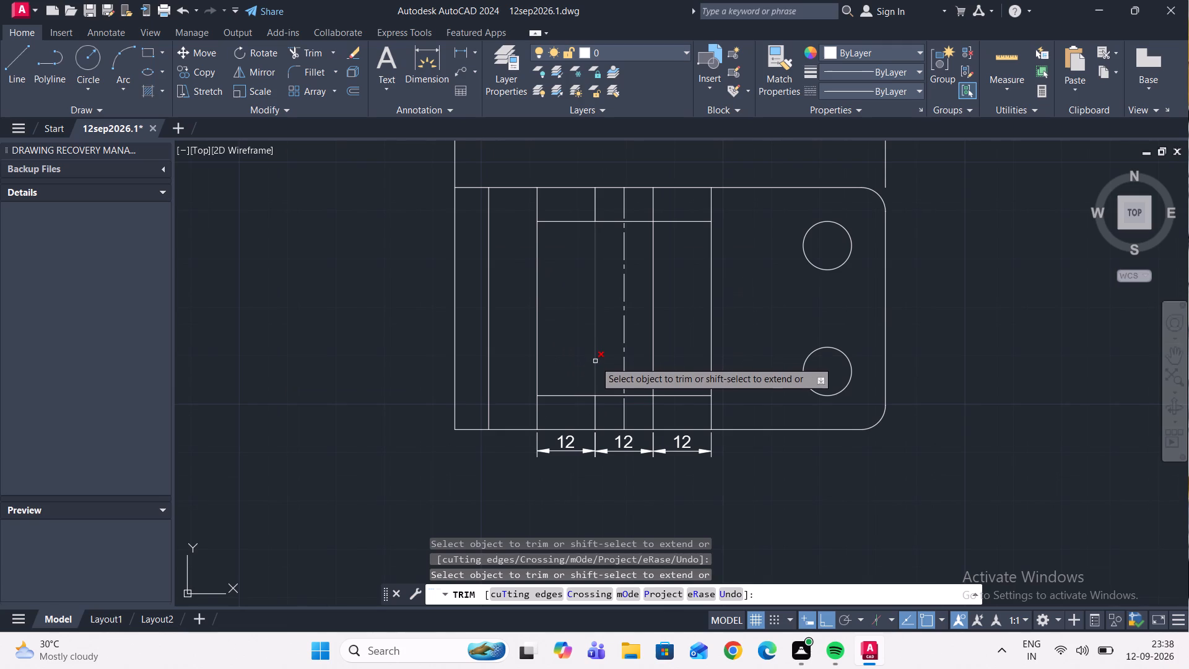
{"action": "left_click", "coordinate": [204, 76]}
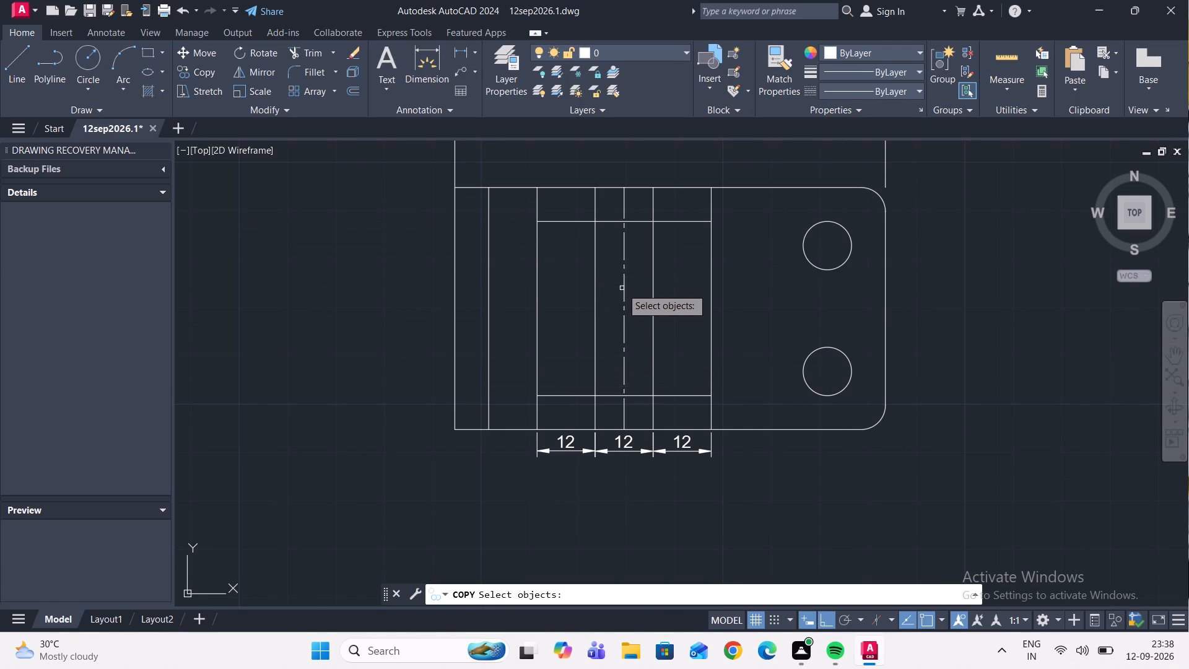
{"action": "left_click", "coordinate": [624, 286]}
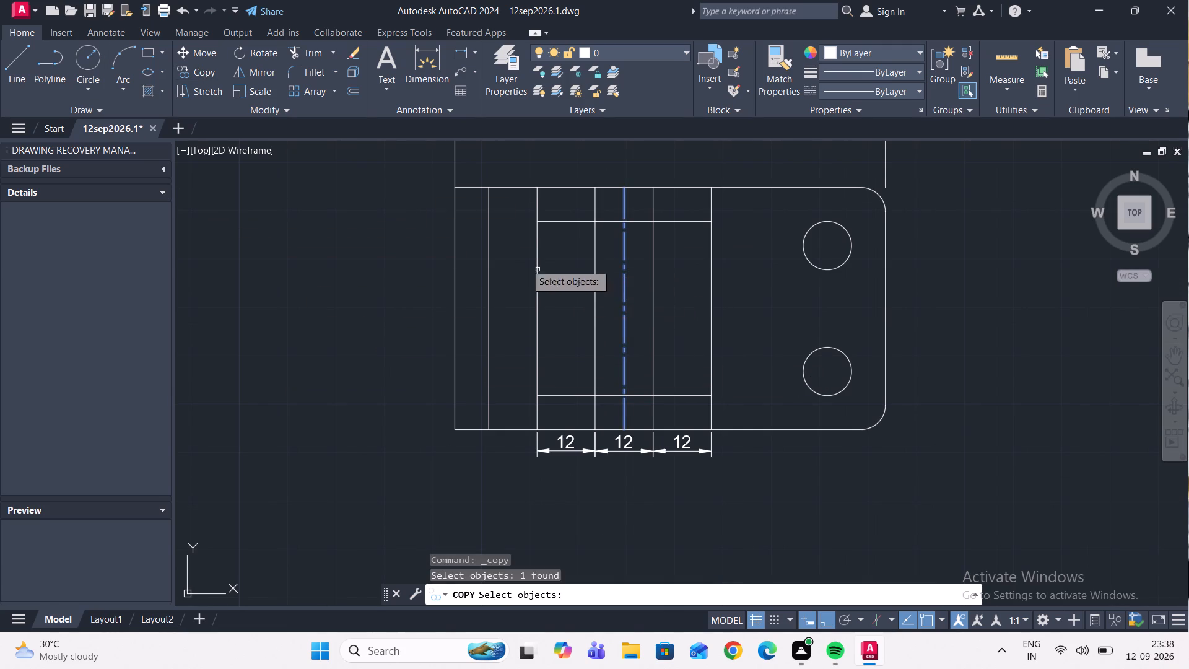
{"action": "key", "text": "space"}
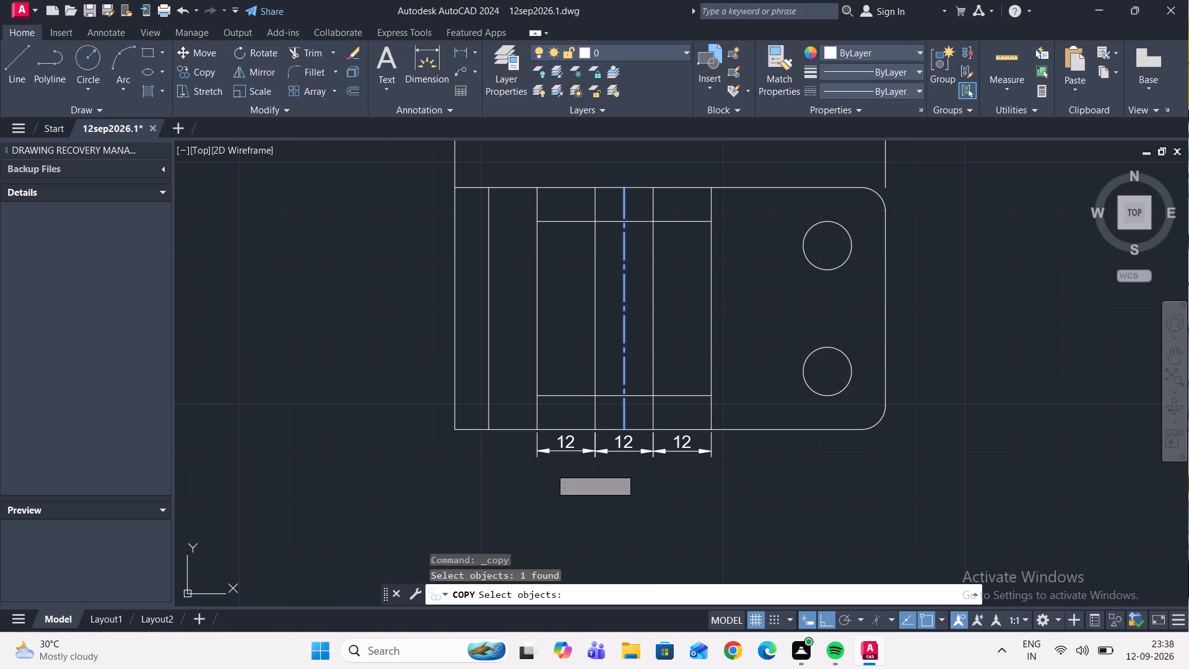
{"action": "left_click", "coordinate": [625, 431]}
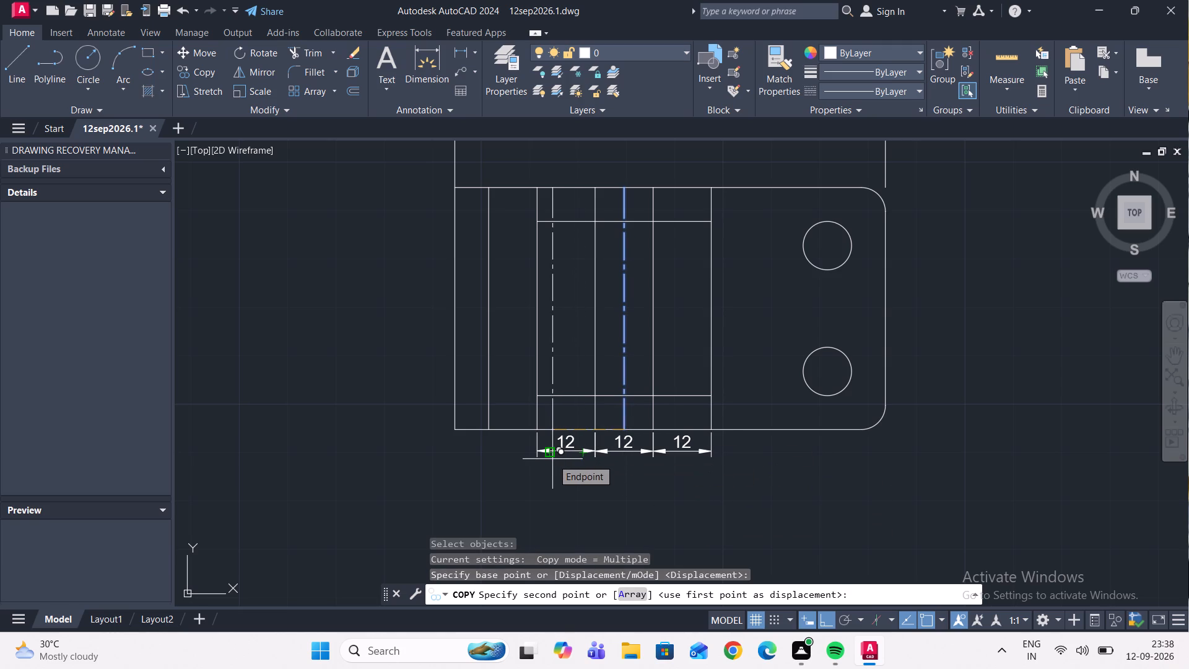
{"action": "type", "text": "22"}
{"action": "key", "text": "Return"}
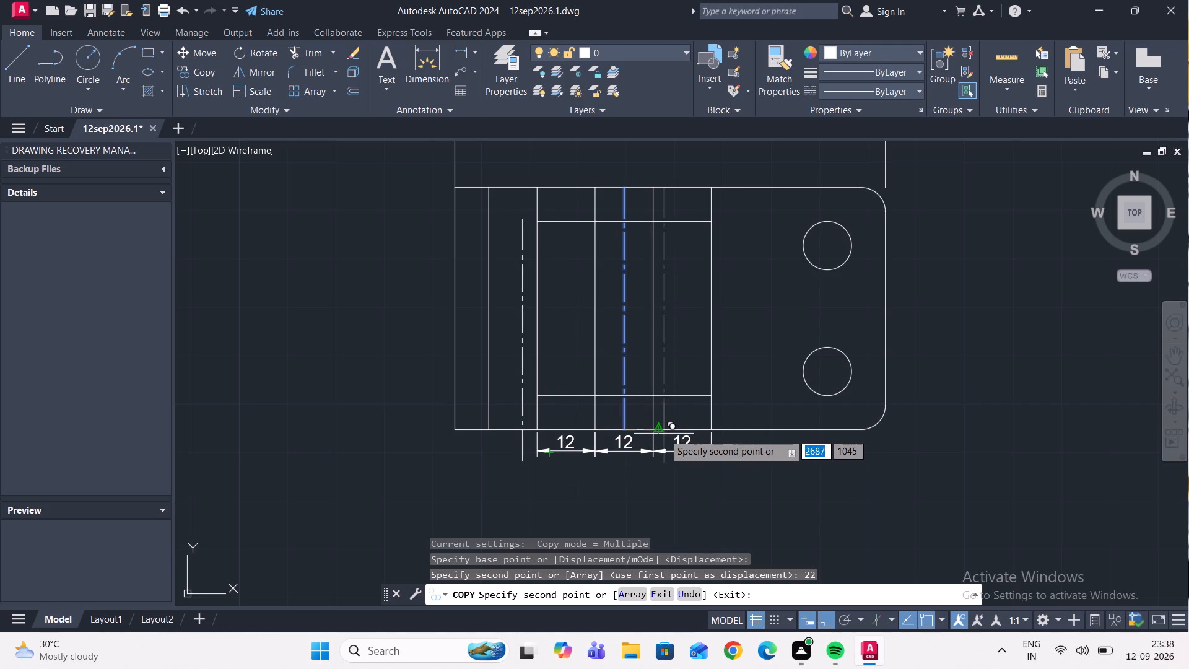
{"action": "key", "text": "ctrl+z"}
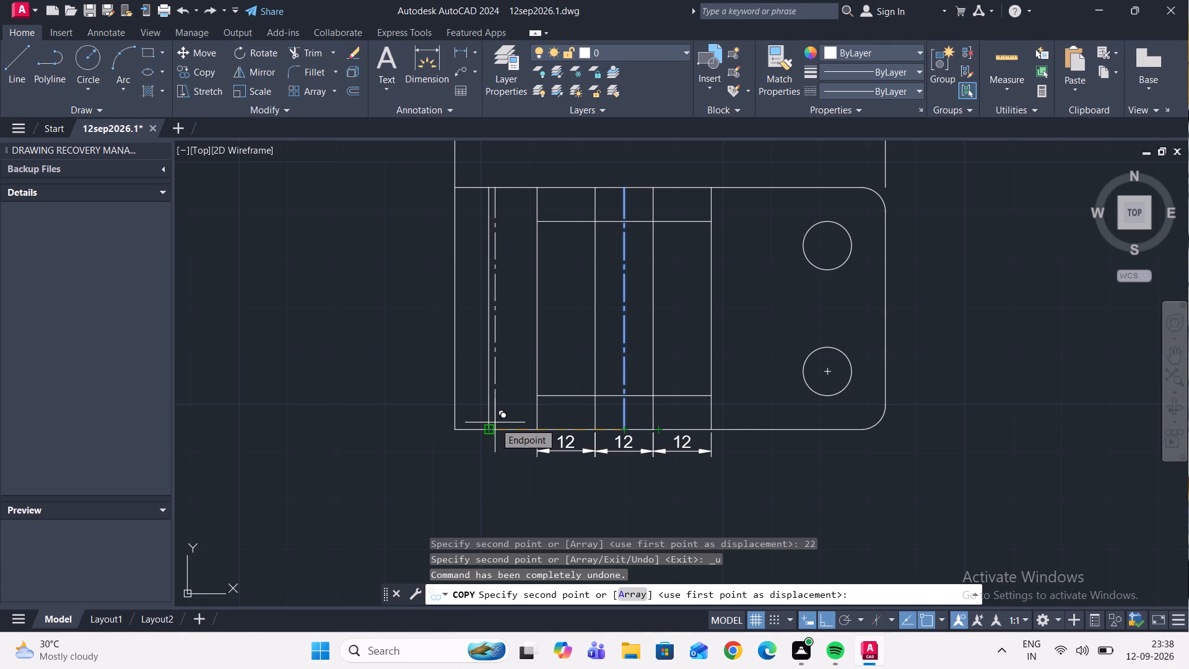
{"action": "type", "text": "22"}
{"action": "key", "text": "Return"}
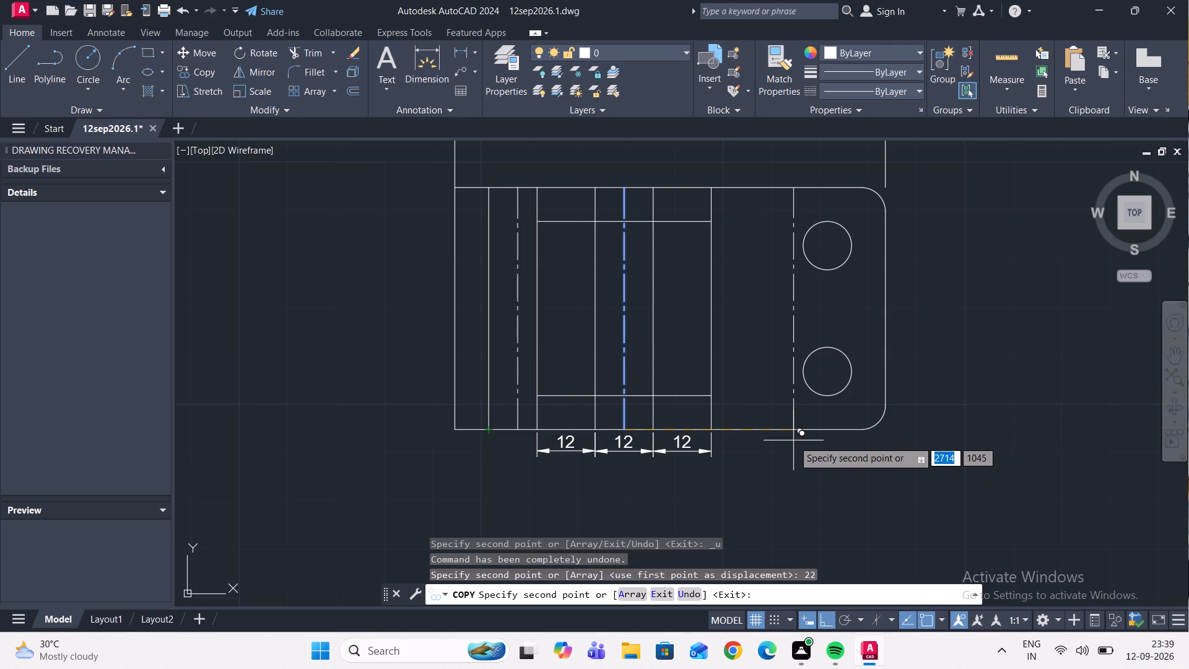
{"action": "type", "text": "22"}
{"action": "key", "text": "Return"}
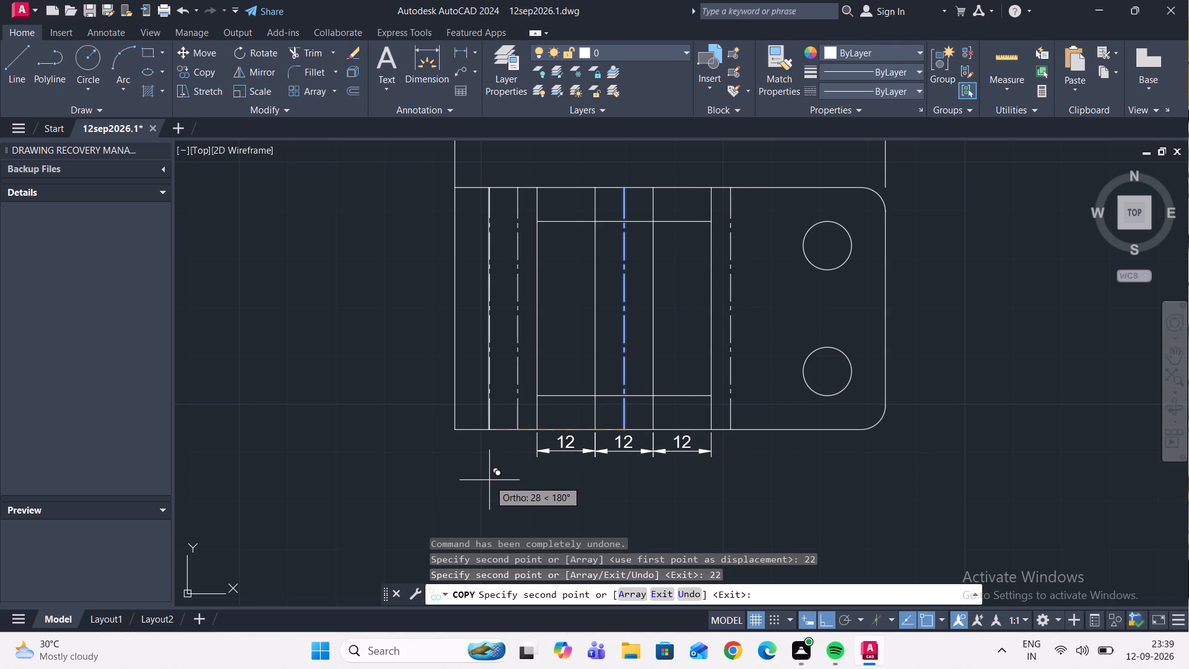
{"action": "key", "text": "Escape"}
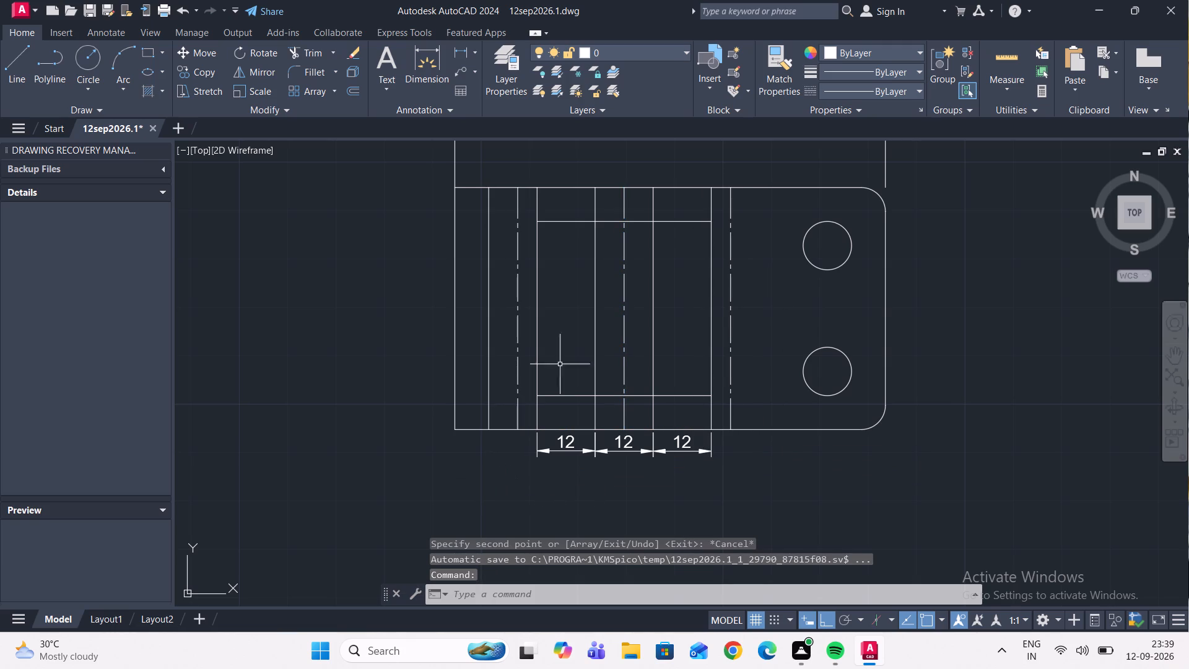
Draw a horizontal line from the midpoint of the lower view's right edge to the rightmost solid internal vertical line.
{"action": "left_click", "coordinate": [11, 61]}
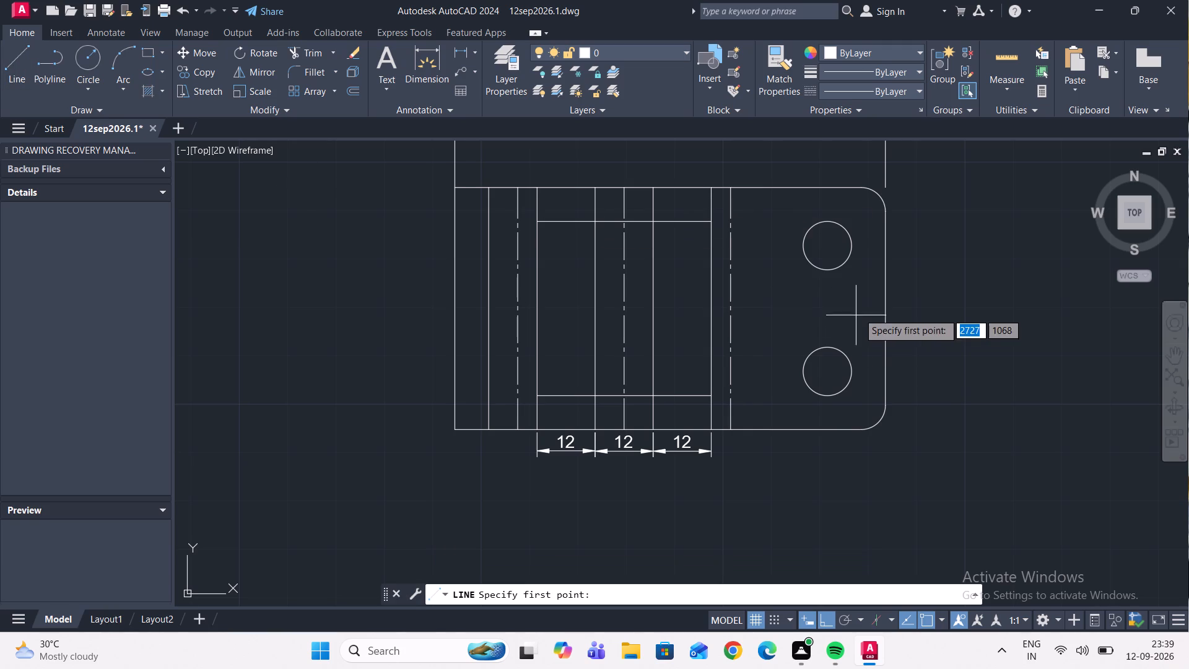
{"action": "left_click", "coordinate": [887, 306]}
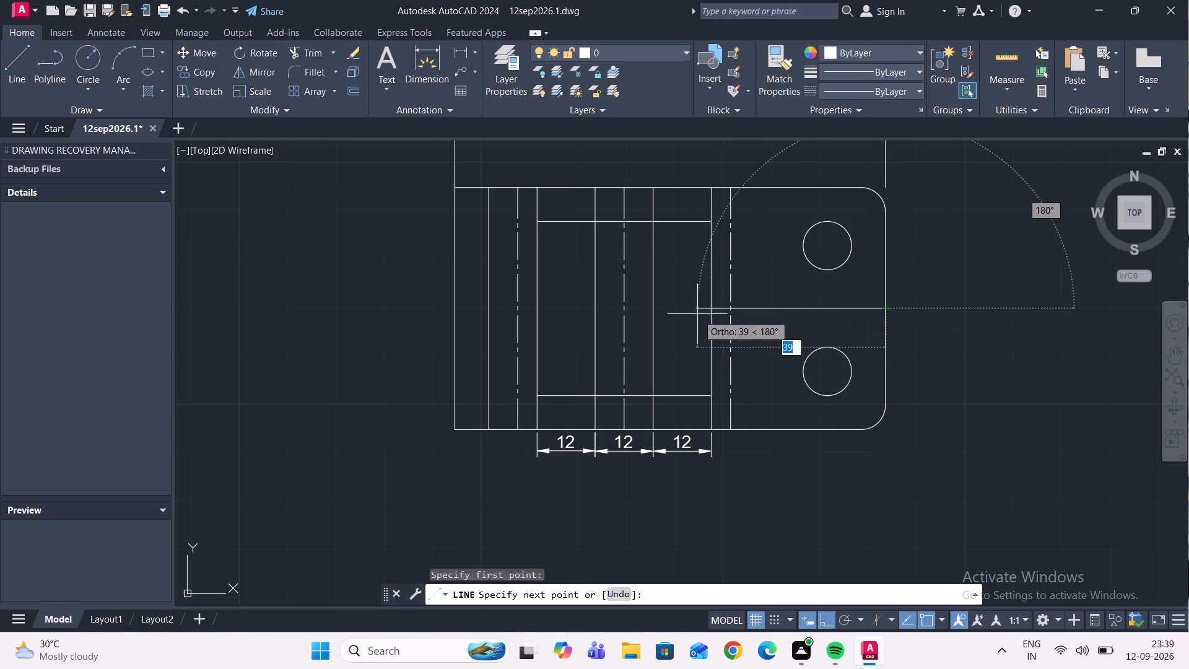
{"action": "left_click", "coordinate": [711, 307]}
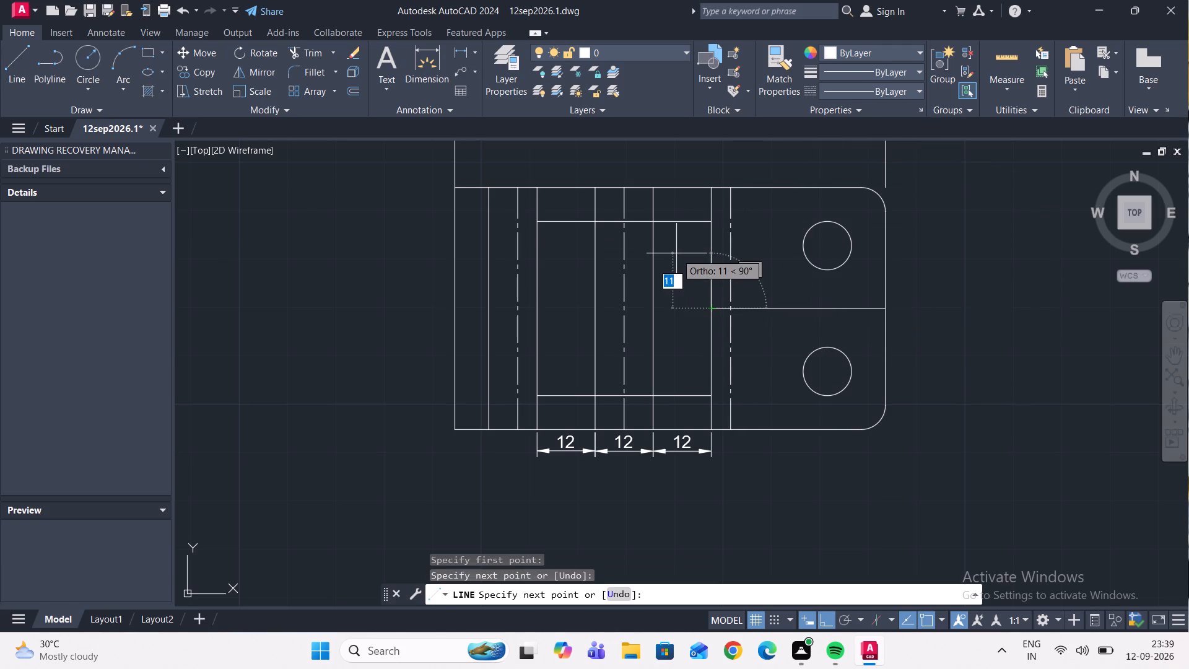
{"action": "key", "text": "Escape"}
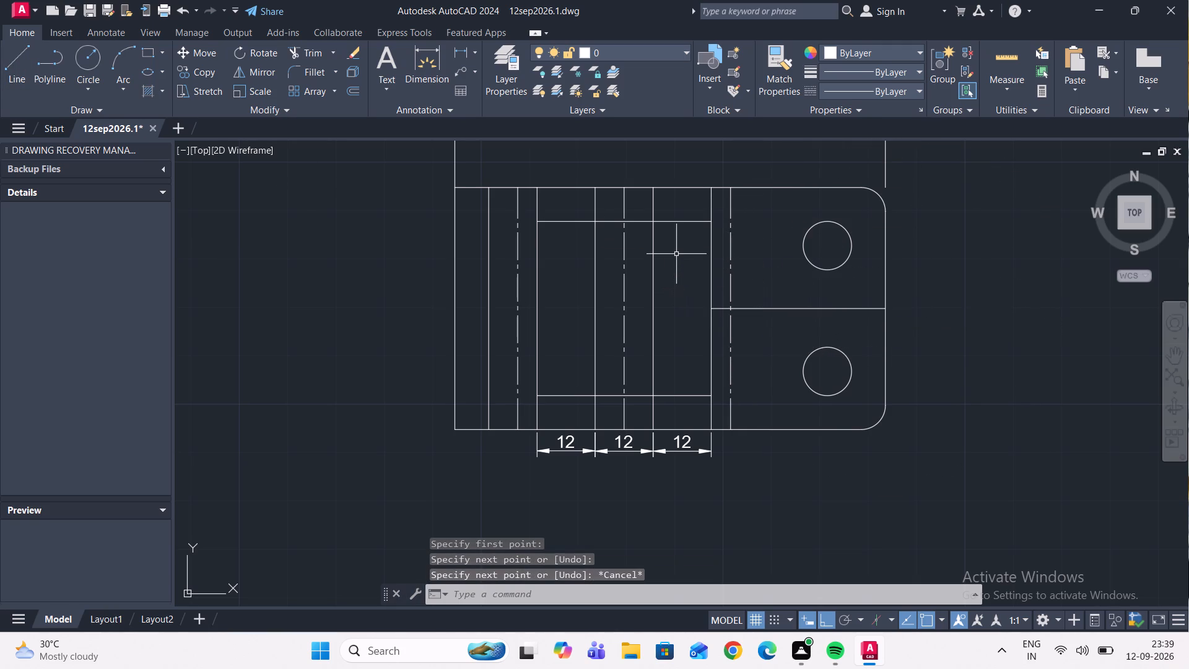
Move the new horizontal line between the two circles 6 units upward.
{"action": "scroll", "coordinate": [806, 313], "scroll_direction": "up", "scroll_amount": 1}
{"action": "left_click", "coordinate": [811, 315]}
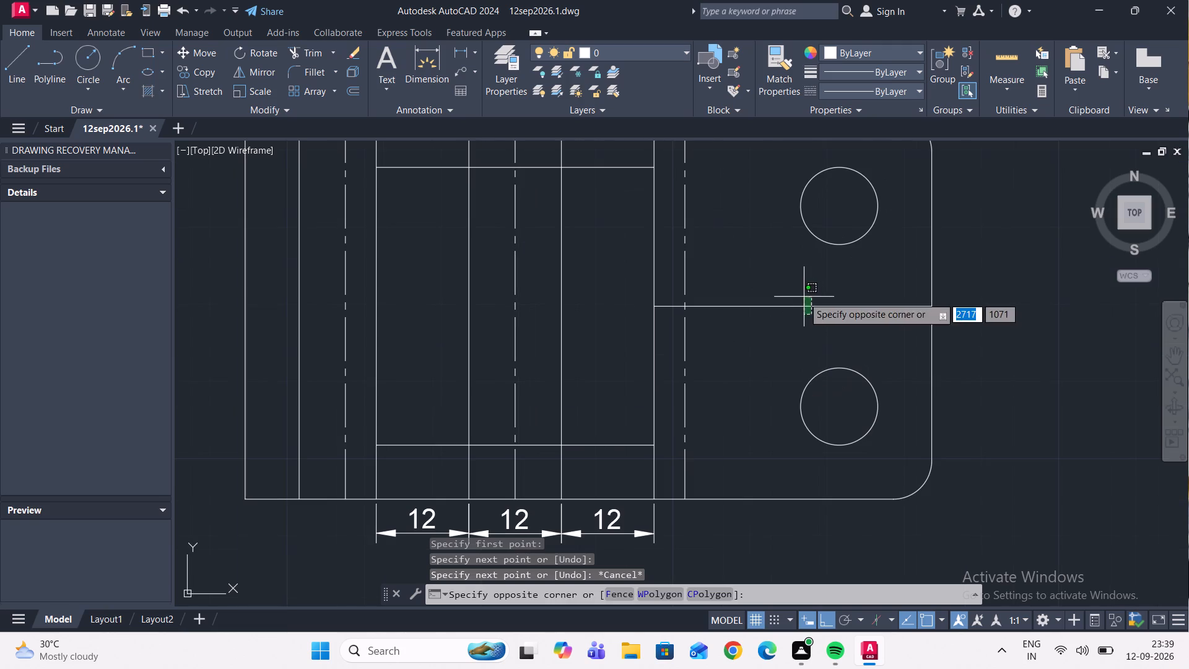
{"action": "left_click", "coordinate": [803, 297]}
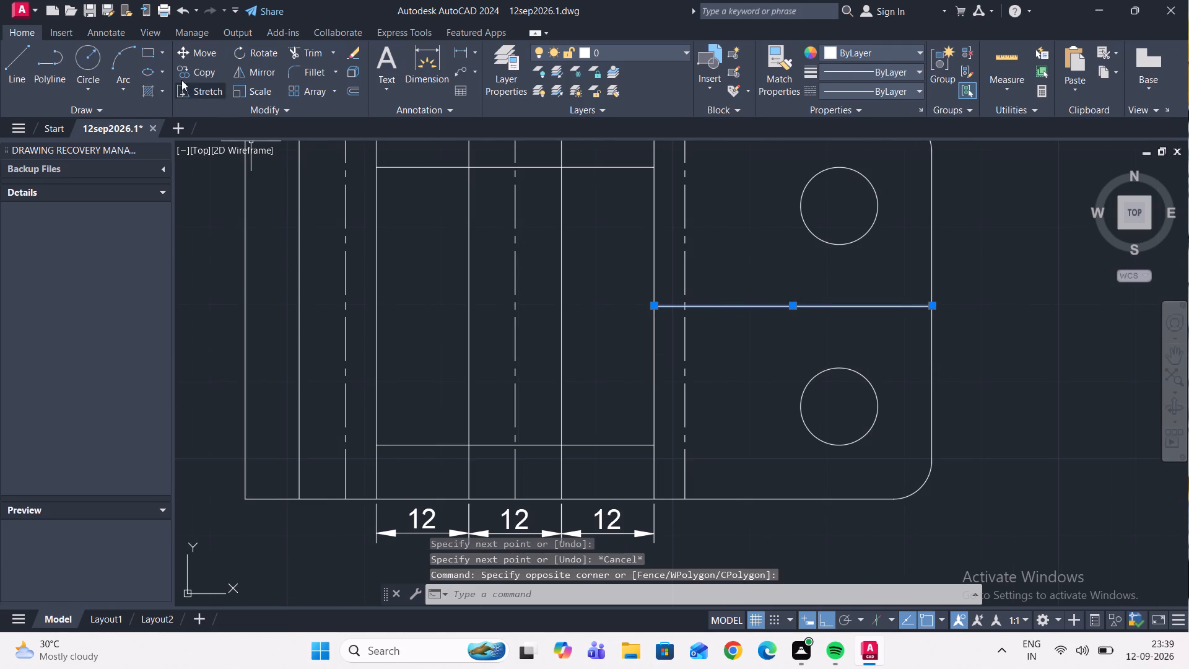
{"action": "left_click", "coordinate": [189, 53]}
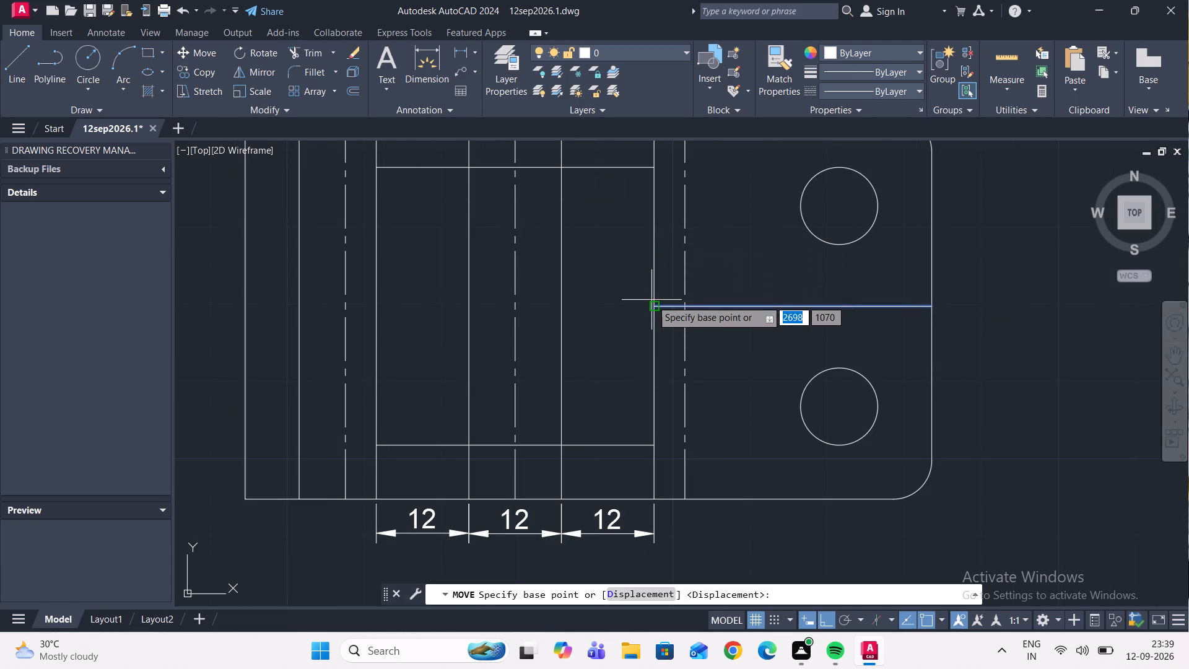
{"action": "left_click", "coordinate": [652, 304]}
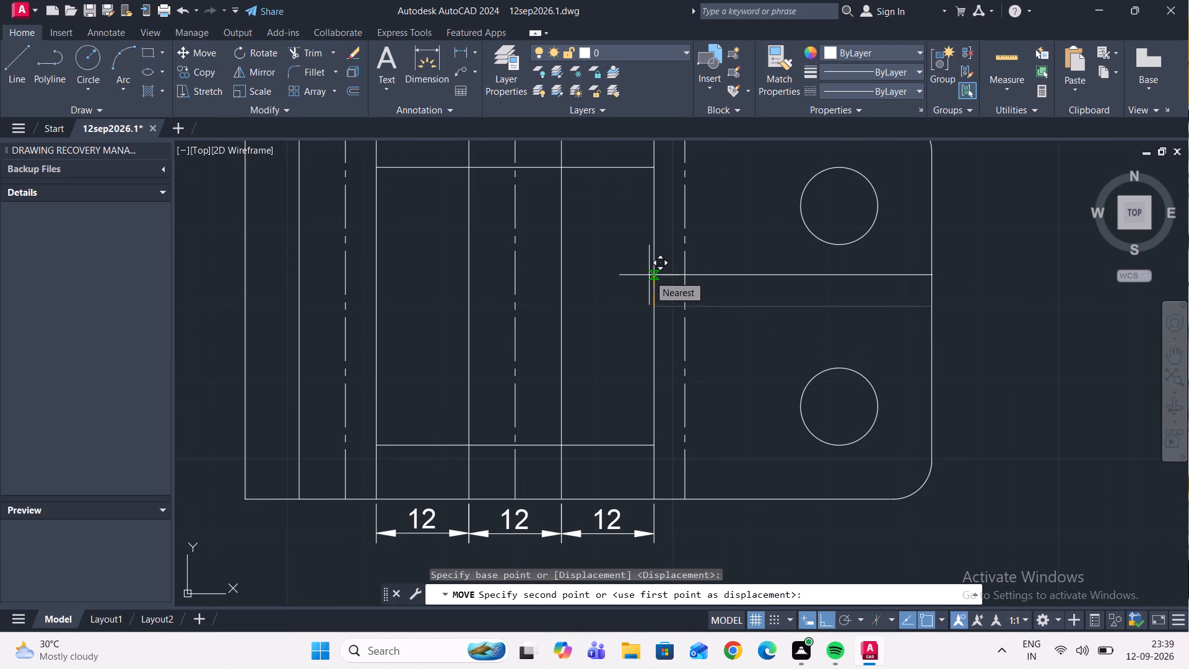
{"action": "key", "text": "6"}
{"action": "key", "text": "Return"}
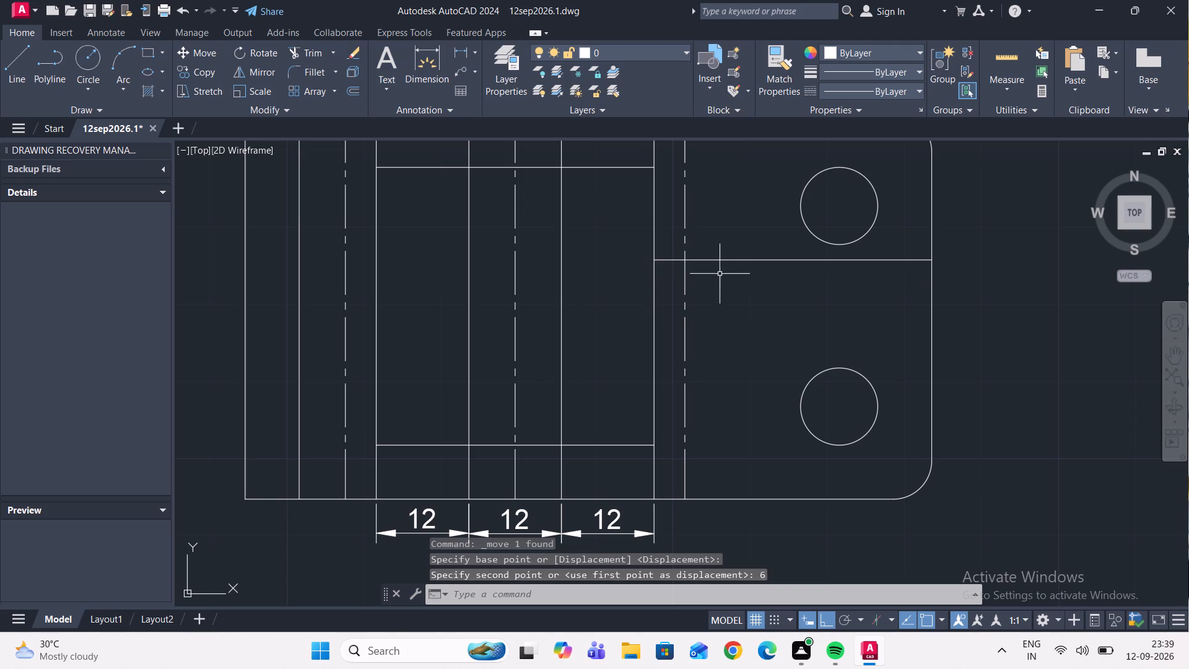
Copy the moved horizontal line 6 units downward.
{"action": "left_click", "coordinate": [750, 279]}
{"action": "left_click", "coordinate": [739, 239]}
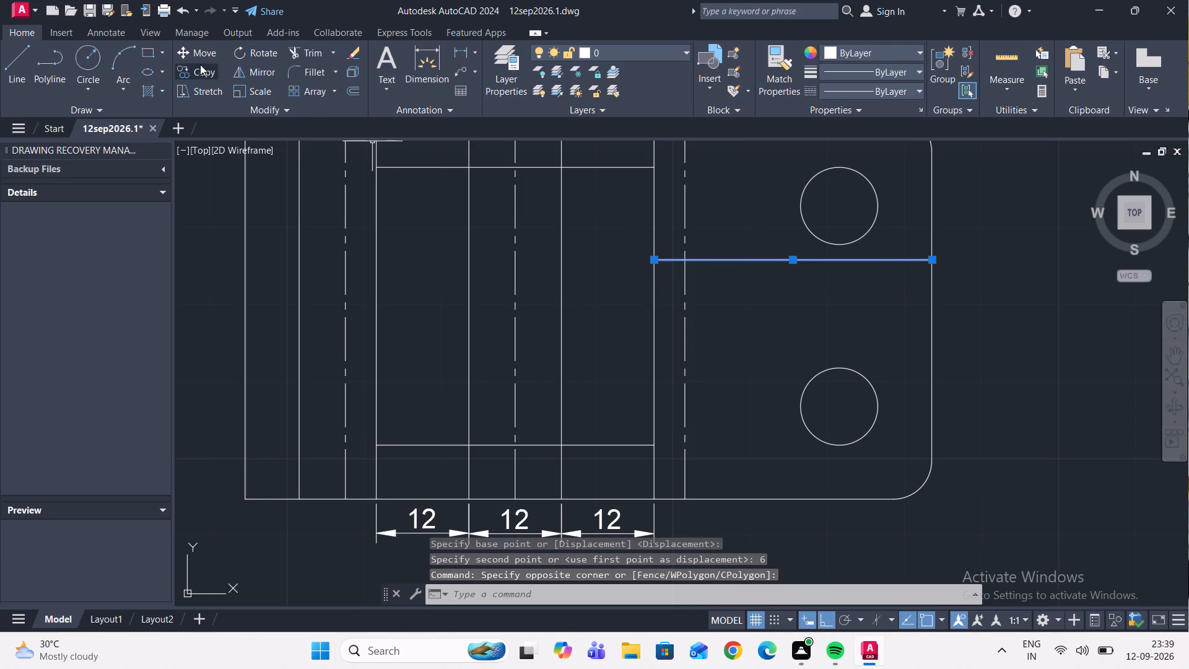
{"action": "left_click", "coordinate": [199, 66]}
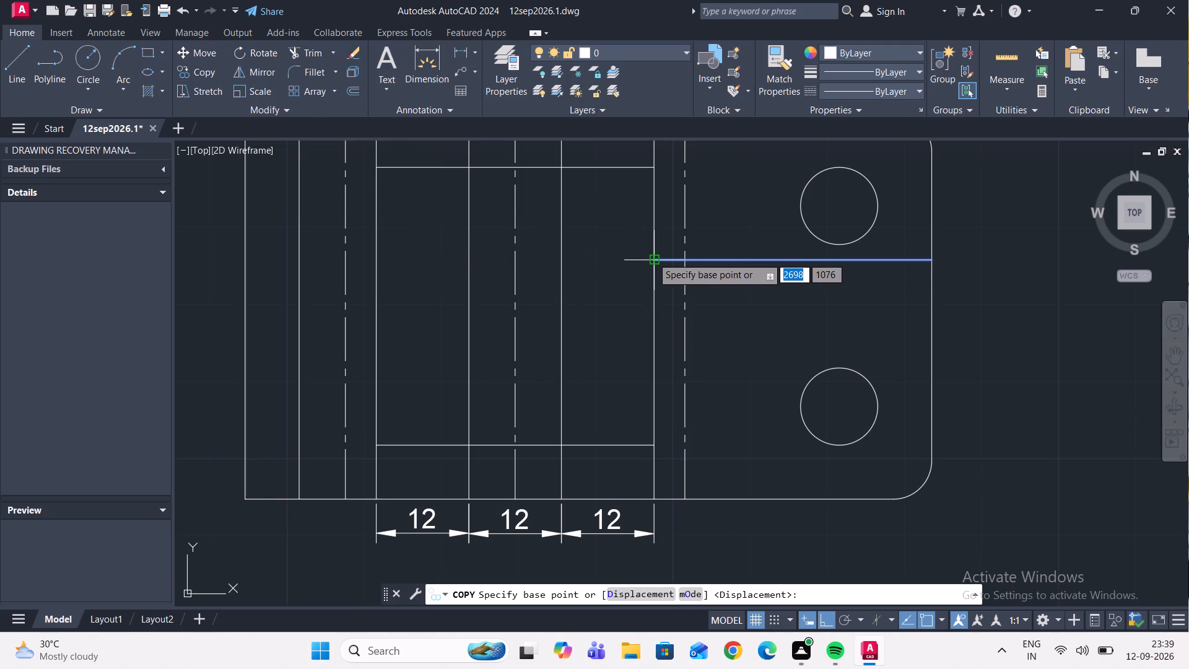
{"action": "scroll", "coordinate": [656, 261], "scroll_direction": "up", "scroll_amount": 3}
{"action": "left_click", "coordinate": [642, 260]}
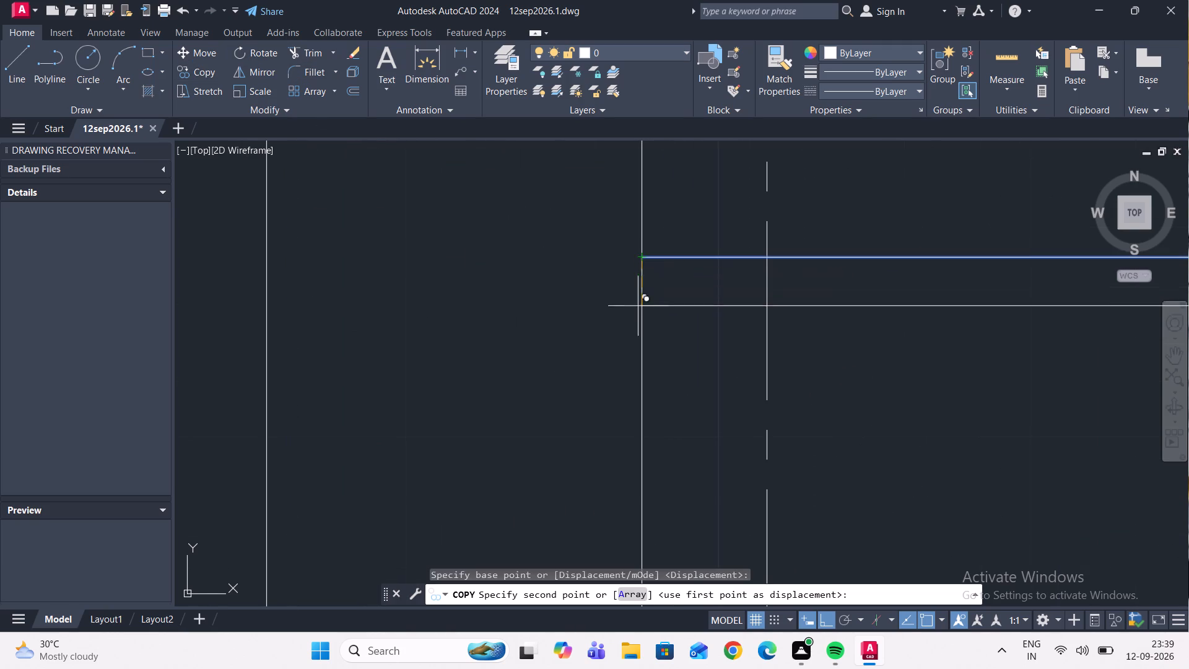
{"action": "scroll", "coordinate": [643, 358], "scroll_direction": "down", "scroll_amount": 2}
{"action": "key", "text": "6"}
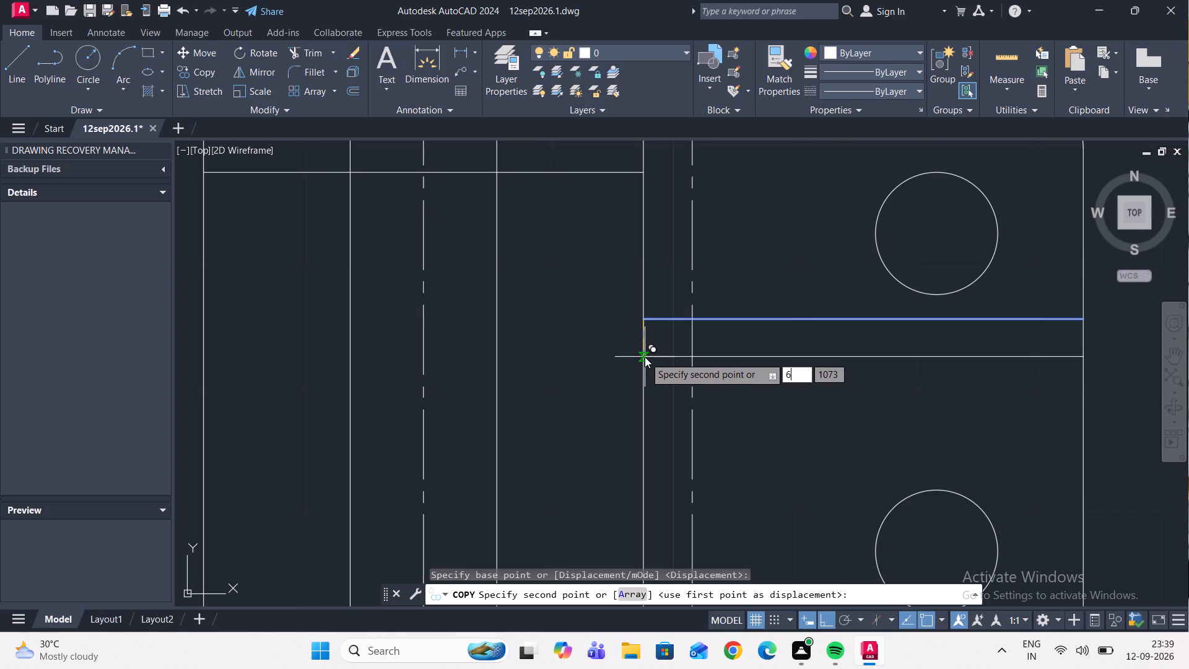
{"action": "key", "text": "Return"}
{"action": "scroll", "coordinate": [651, 358], "scroll_direction": "down", "scroll_amount": 2}
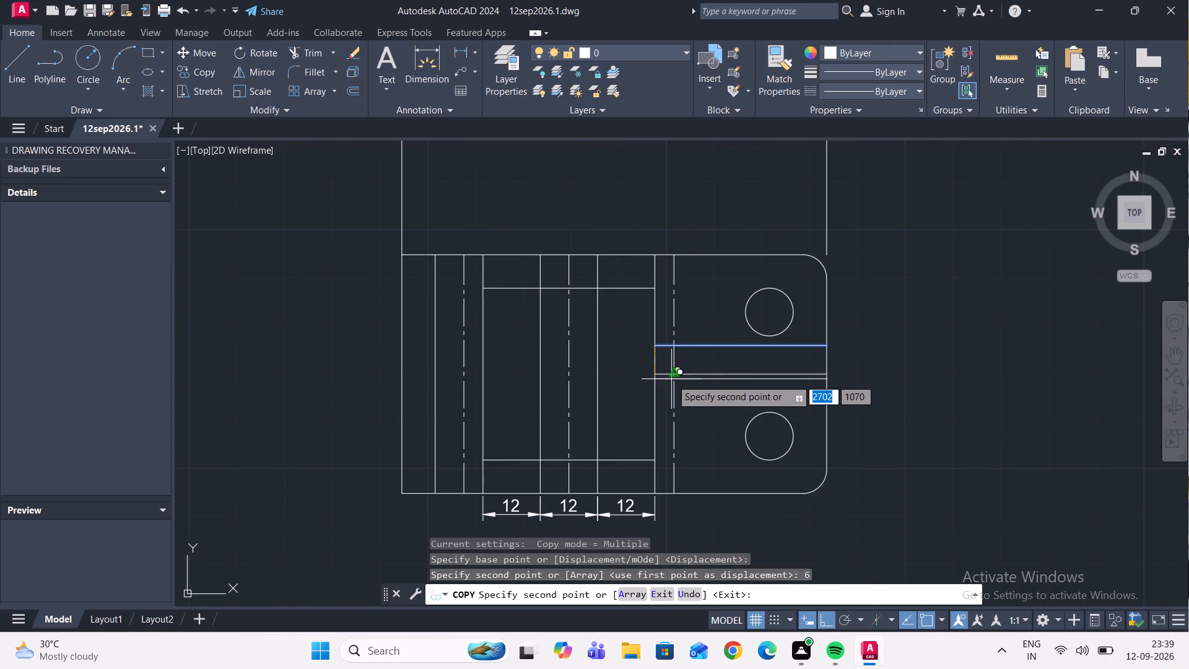
{"action": "key", "text": "Escape"}
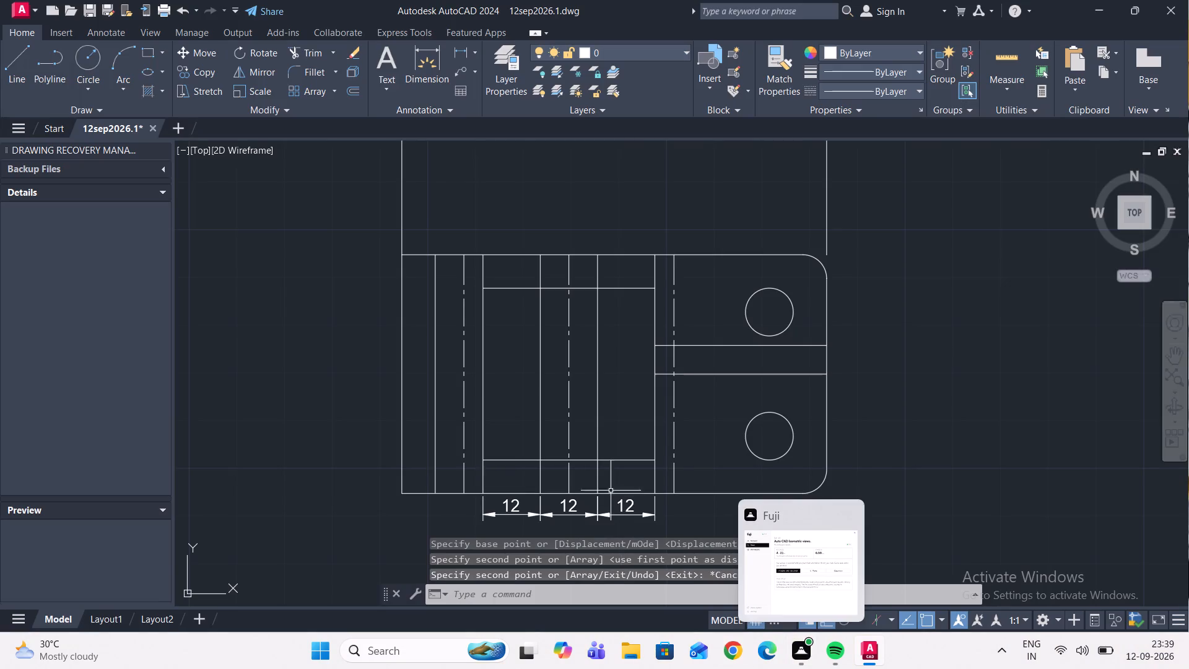
Erase the three 12-unit dimensions below the lower view.
{"action": "scroll", "coordinate": [648, 416], "scroll_direction": "down", "scroll_amount": 2}
{"action": "scroll", "coordinate": [704, 340], "scroll_direction": "up", "scroll_amount": 1}
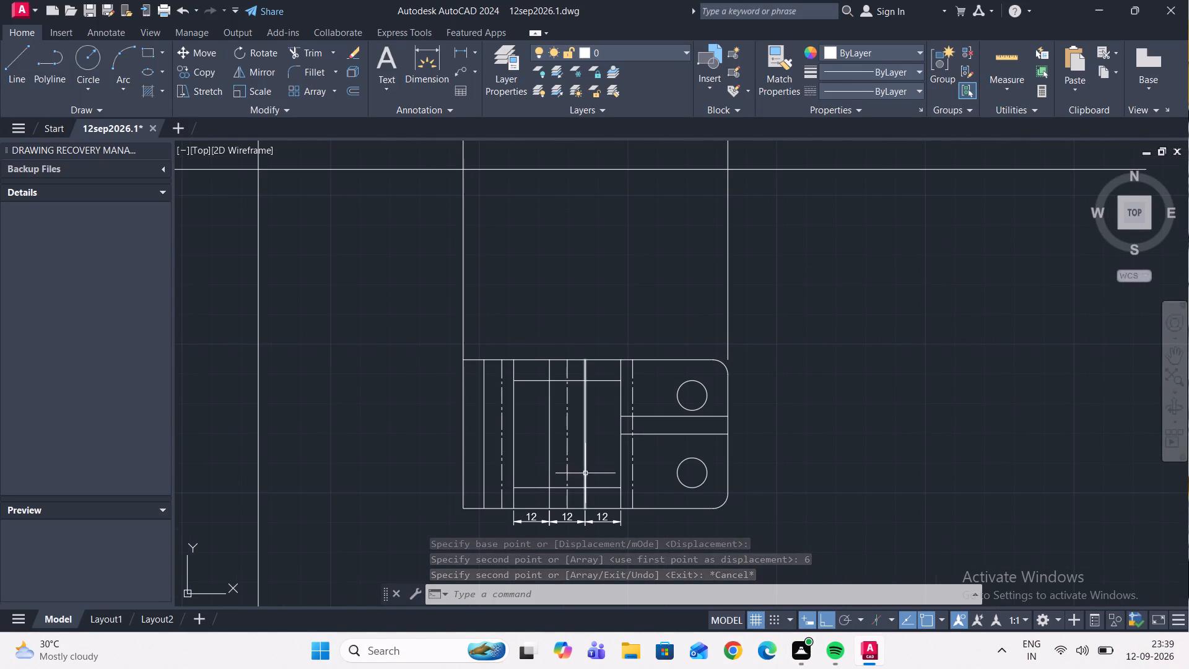
{"action": "middle_click_drag", "start_coordinate": [585, 473], "coordinate": [570, 407]}
{"action": "scroll", "coordinate": [554, 431], "scroll_direction": "up", "scroll_amount": 1}
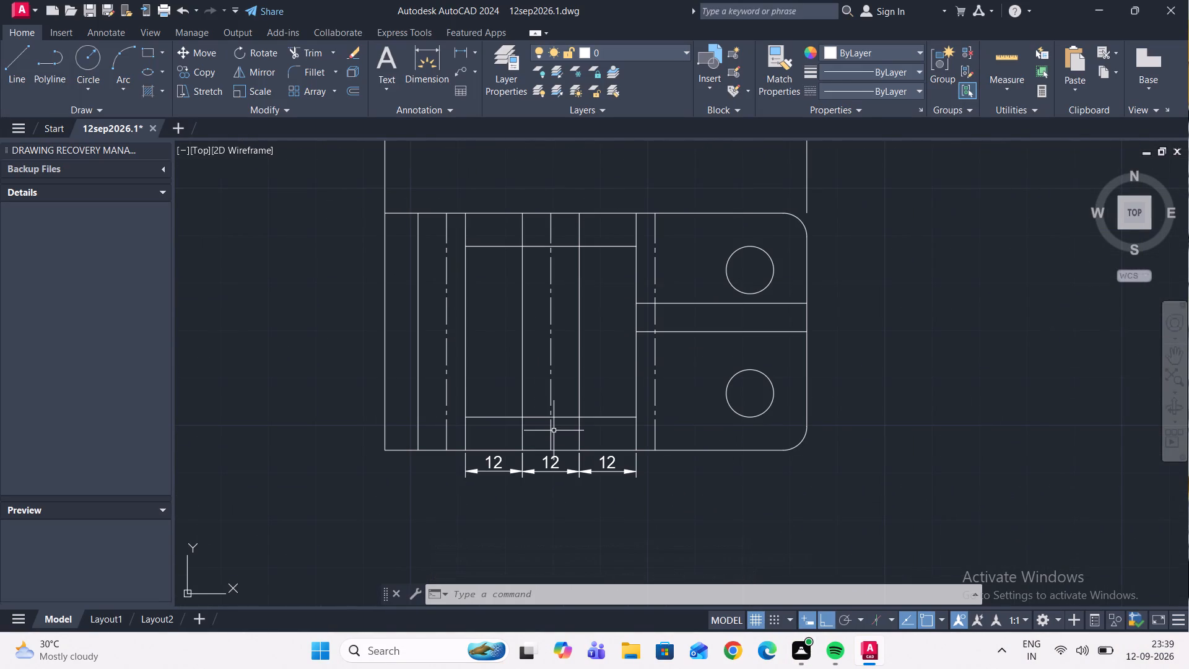
{"action": "scroll", "coordinate": [593, 474], "scroll_direction": "up", "scroll_amount": 1}
{"action": "left_click", "coordinate": [595, 472]}
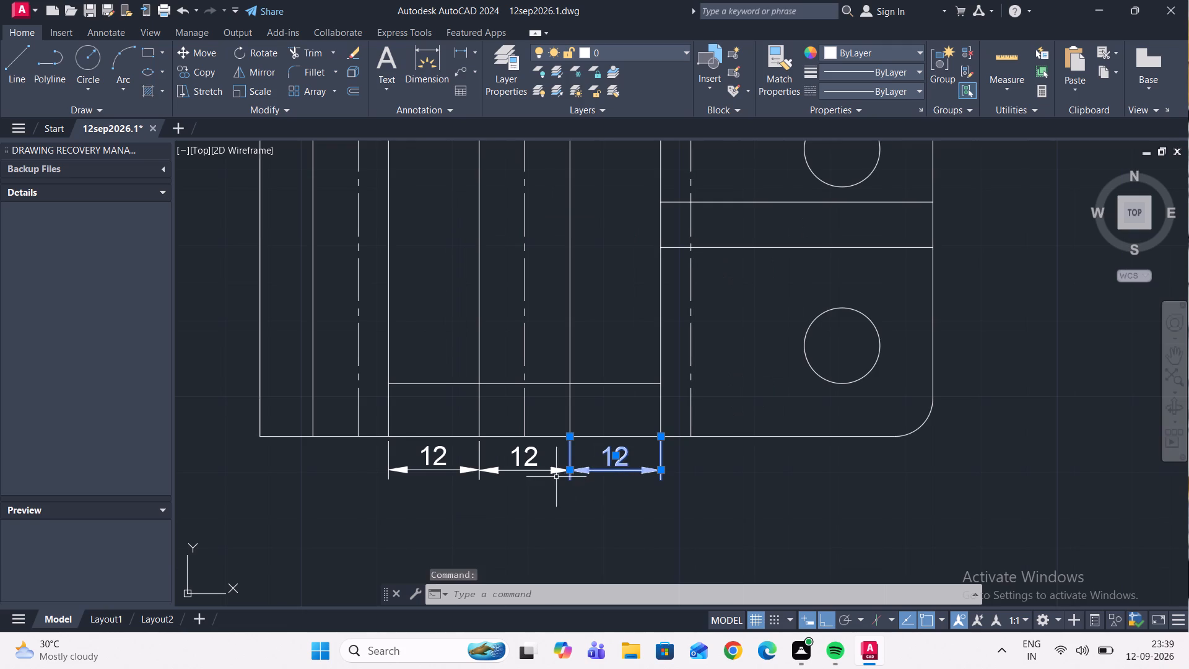
{"action": "left_click", "coordinate": [541, 471]}
{"action": "left_click", "coordinate": [458, 468]}
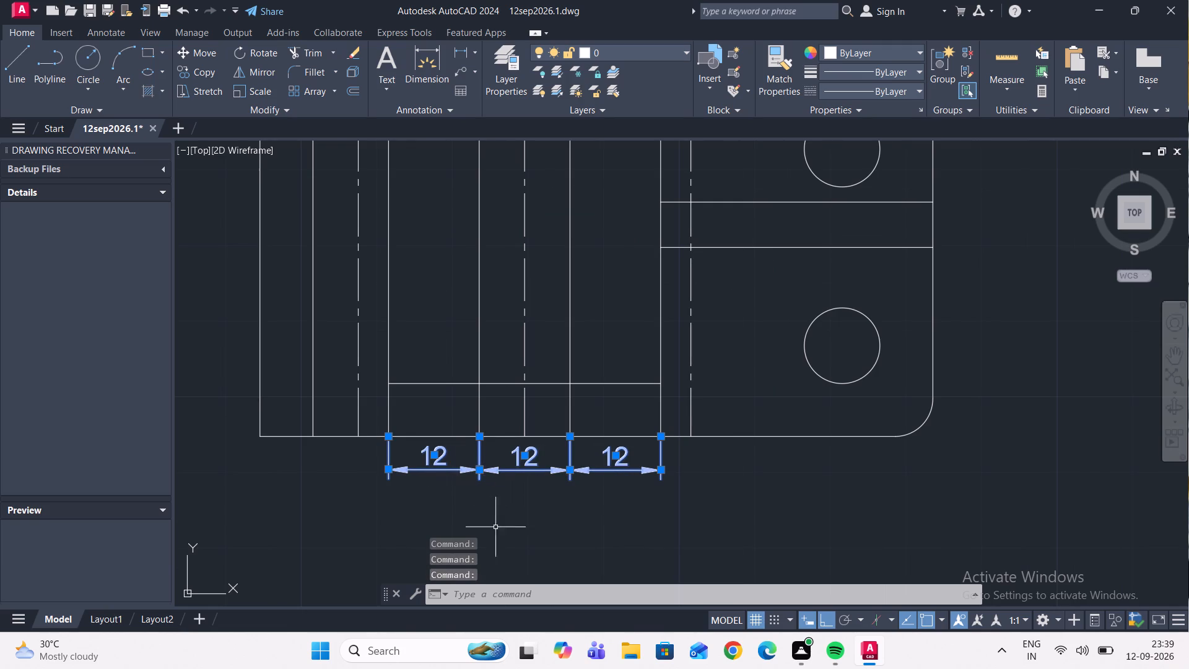
{"action": "right_click", "coordinate": [502, 534]}
{"action": "left_click", "coordinate": [526, 273]}
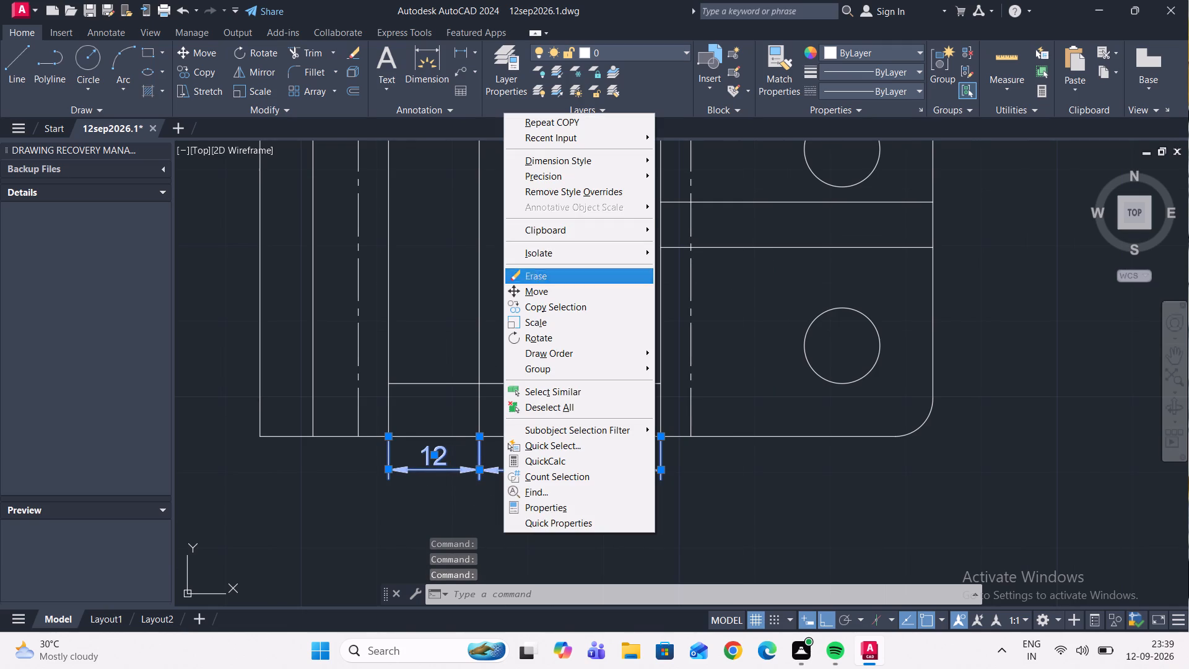
Add a vertical linear dimension from the upper circle's centre to the lower view's top edge, placed outside its right edge.
{"action": "scroll", "coordinate": [558, 343], "scroll_direction": "down", "scroll_amount": 3}
{"action": "scroll", "coordinate": [507, 262], "scroll_direction": "up", "scroll_amount": 1}
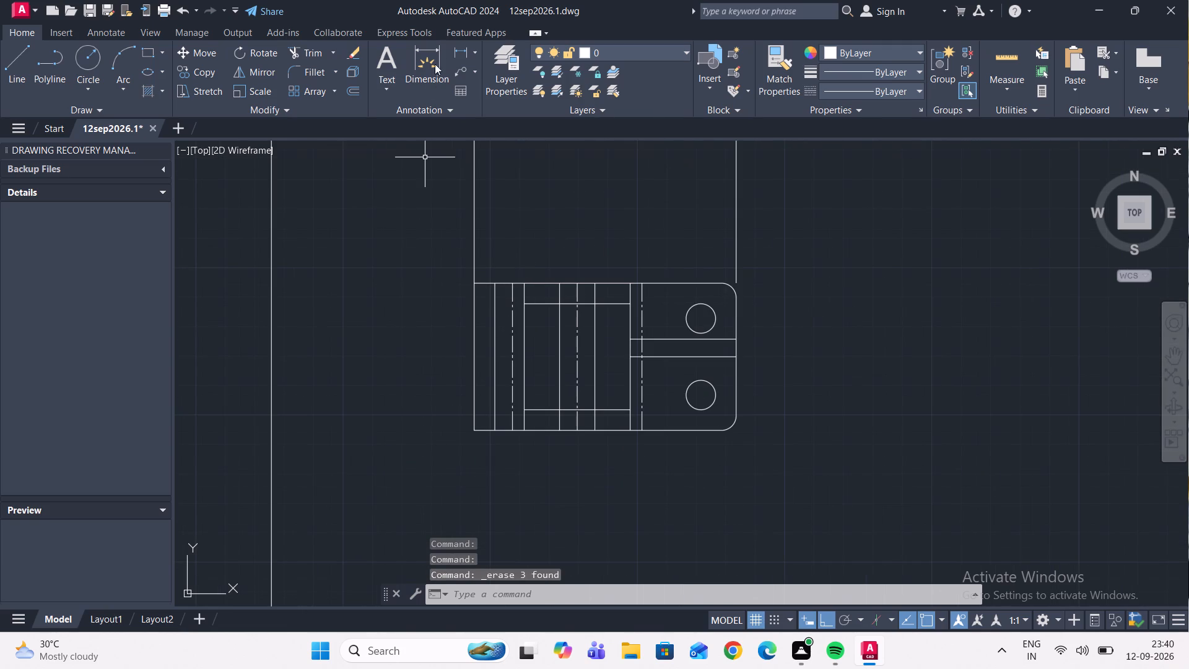
{"action": "left_click", "coordinate": [459, 47]}
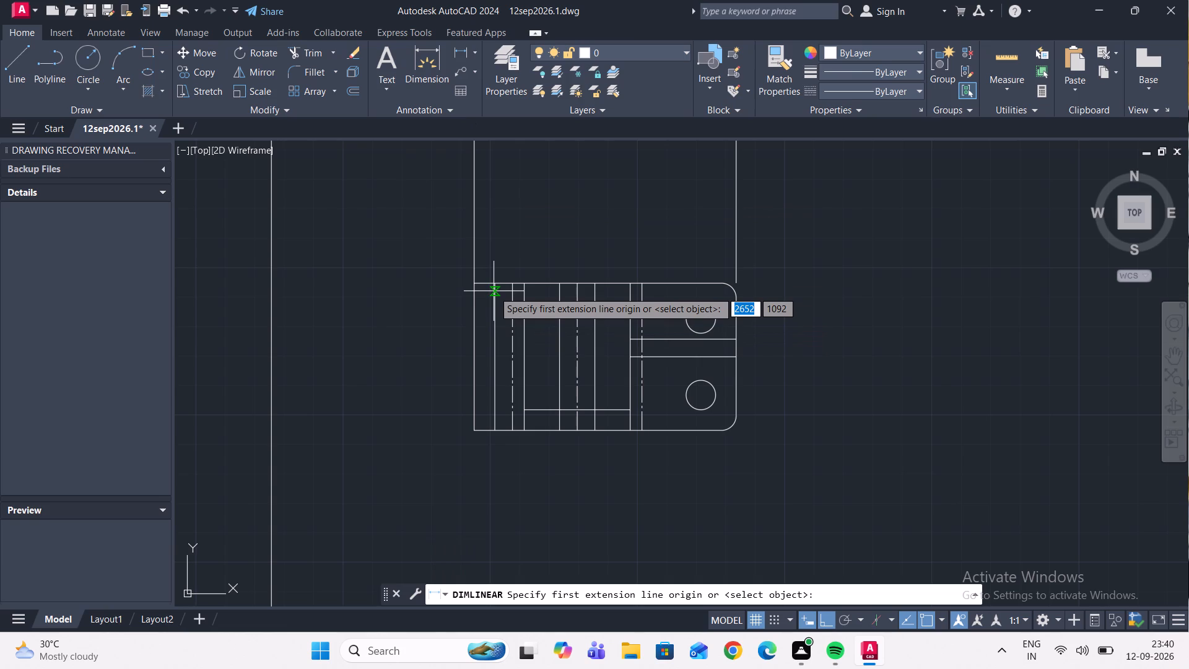
{"action": "scroll", "coordinate": [673, 315], "scroll_direction": "up", "scroll_amount": 1}
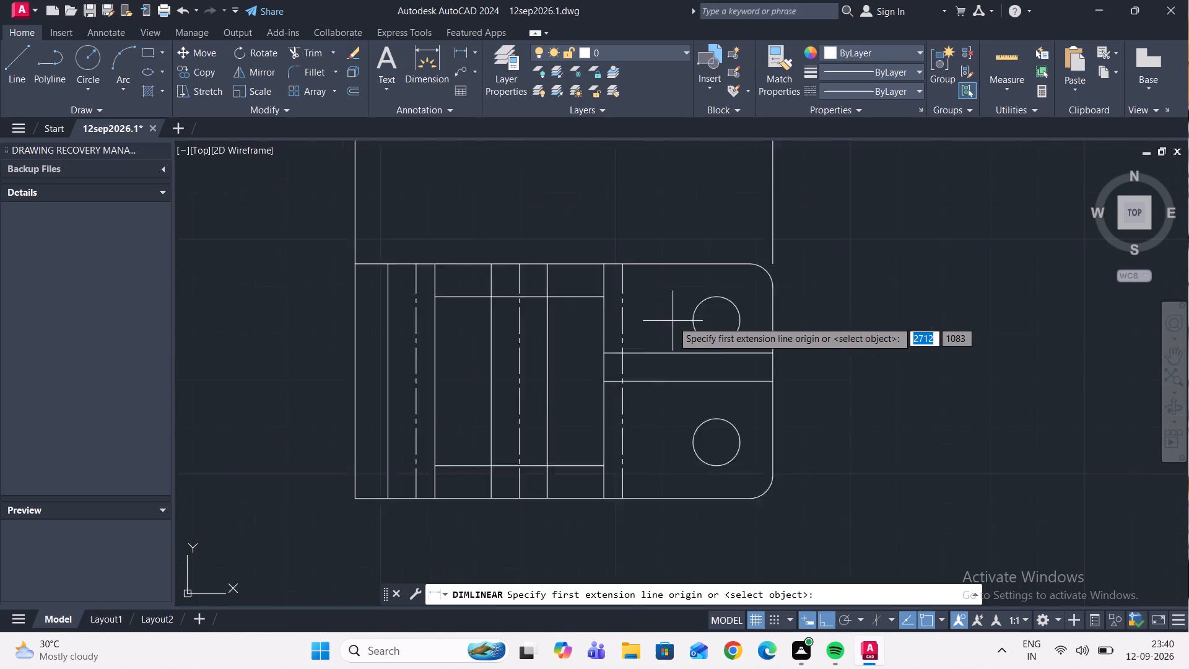
{"action": "scroll", "coordinate": [673, 321], "scroll_direction": "up", "scroll_amount": 1}
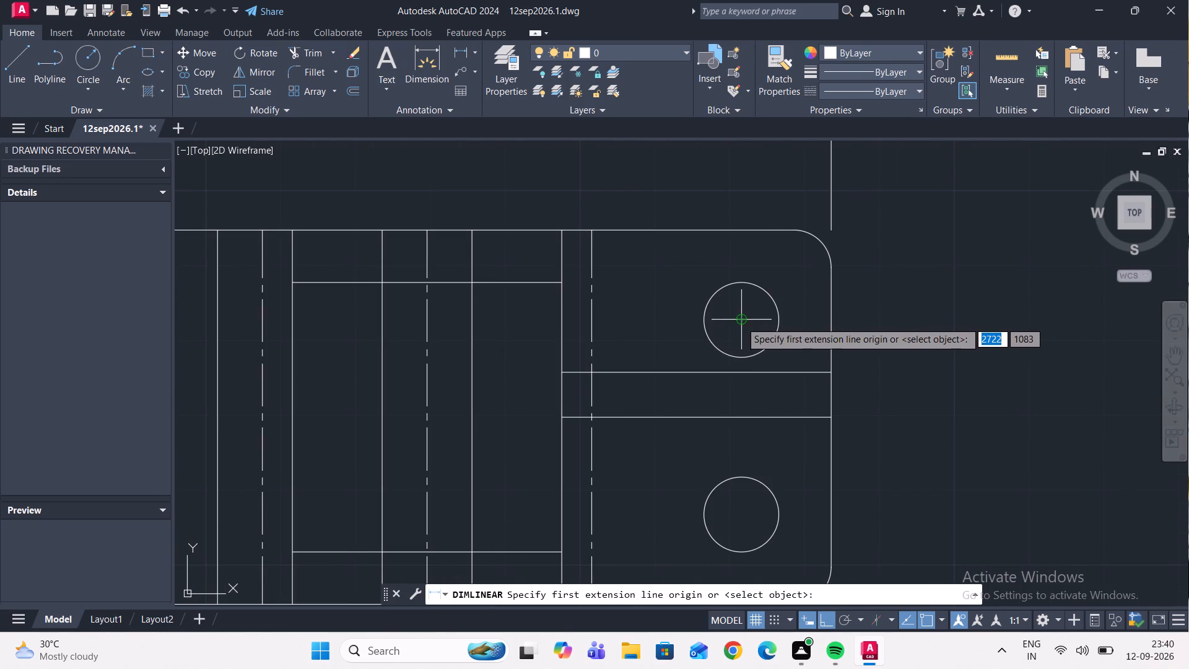
{"action": "left_click", "coordinate": [741, 321]}
{"action": "left_click", "coordinate": [743, 232]}
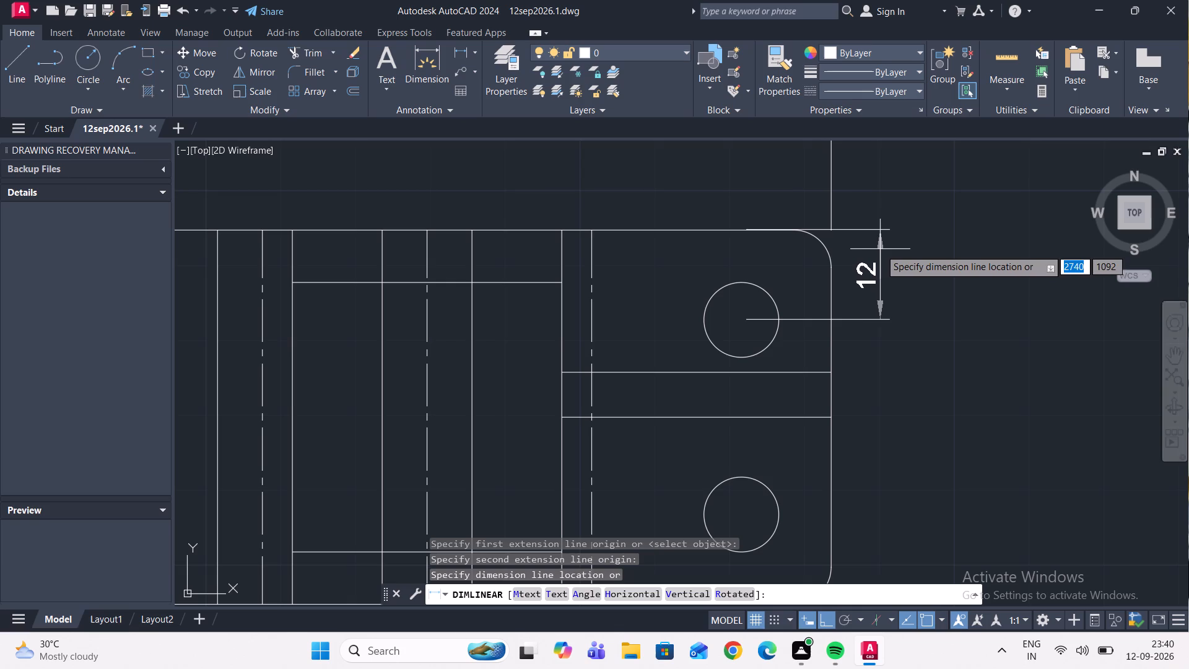
{"action": "left_click", "coordinate": [883, 249]}
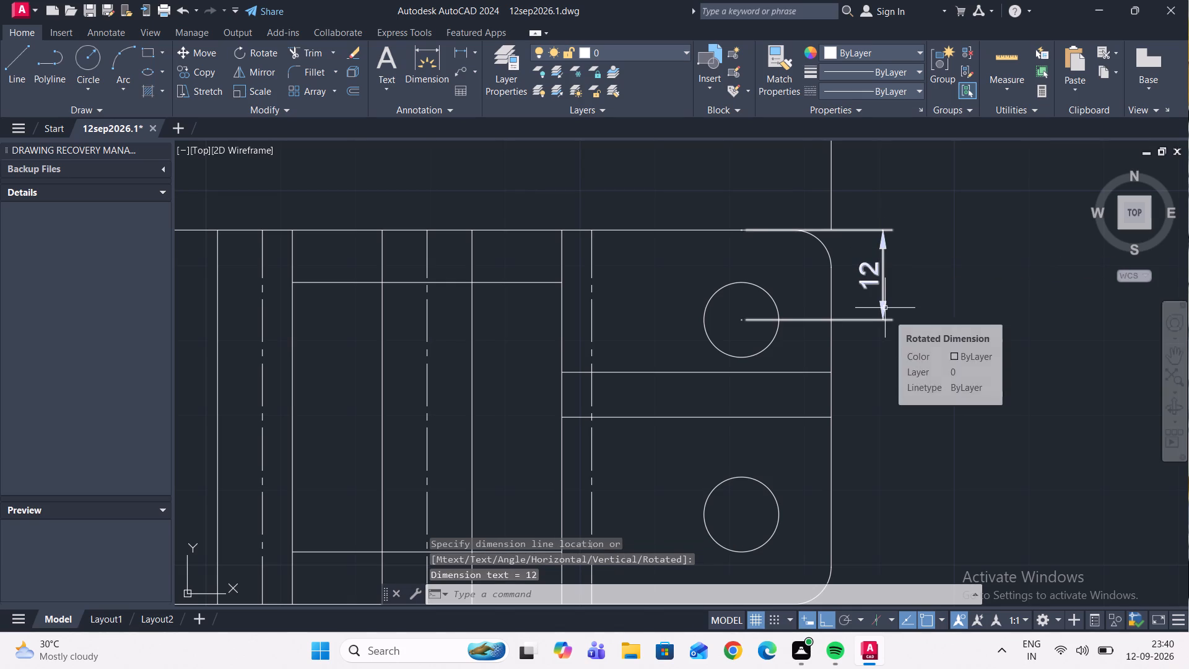
Add a vertical linear dimension for the lower view's overall height, placed outside its left edge.
{"action": "middle_click_drag", "start_coordinate": [897, 317], "coordinate": [797, 308]}
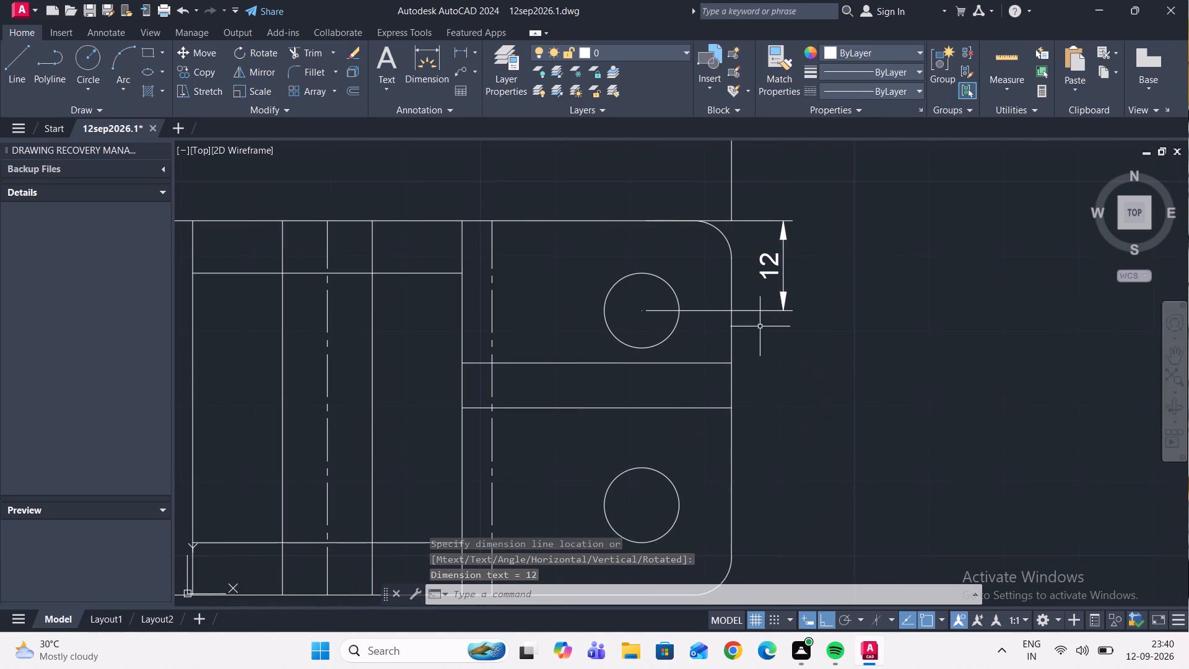
{"action": "scroll", "coordinate": [781, 312], "scroll_direction": "down", "scroll_amount": 1}
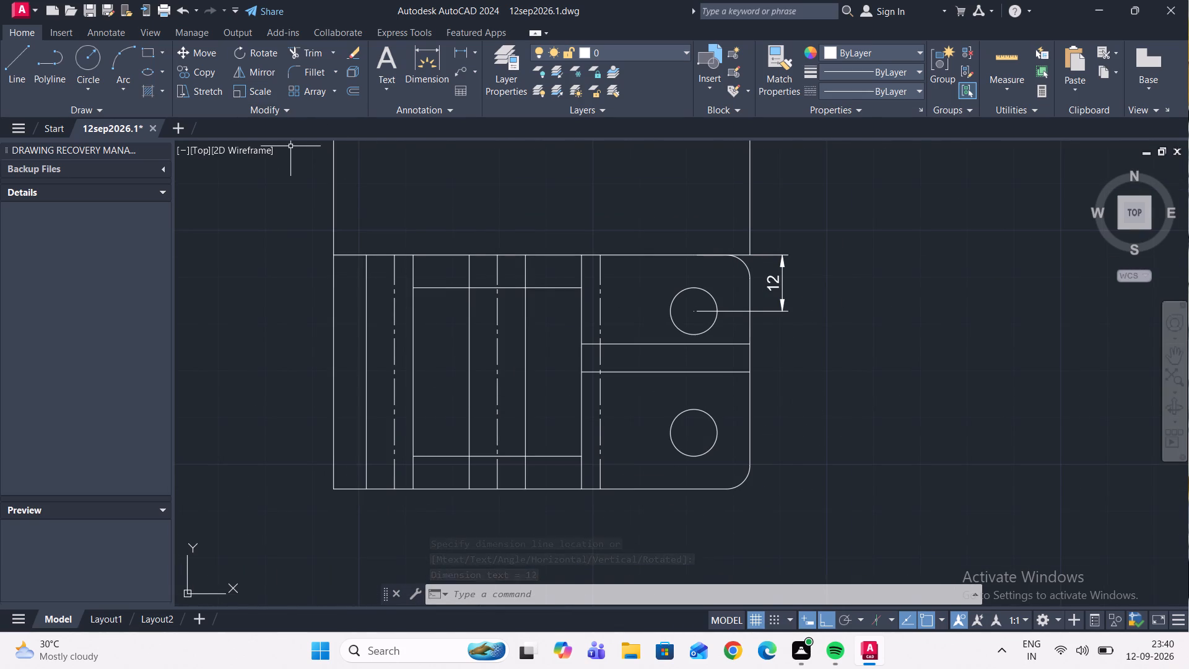
{"action": "left_click", "coordinate": [463, 46]}
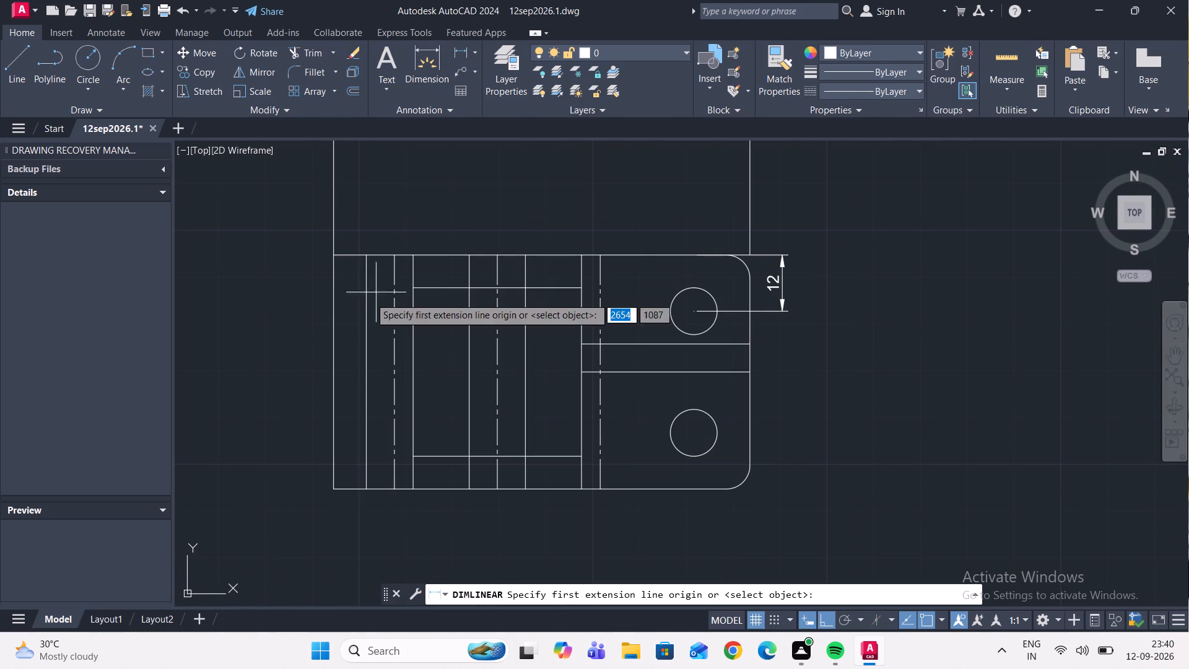
{"action": "left_click", "coordinate": [329, 258]}
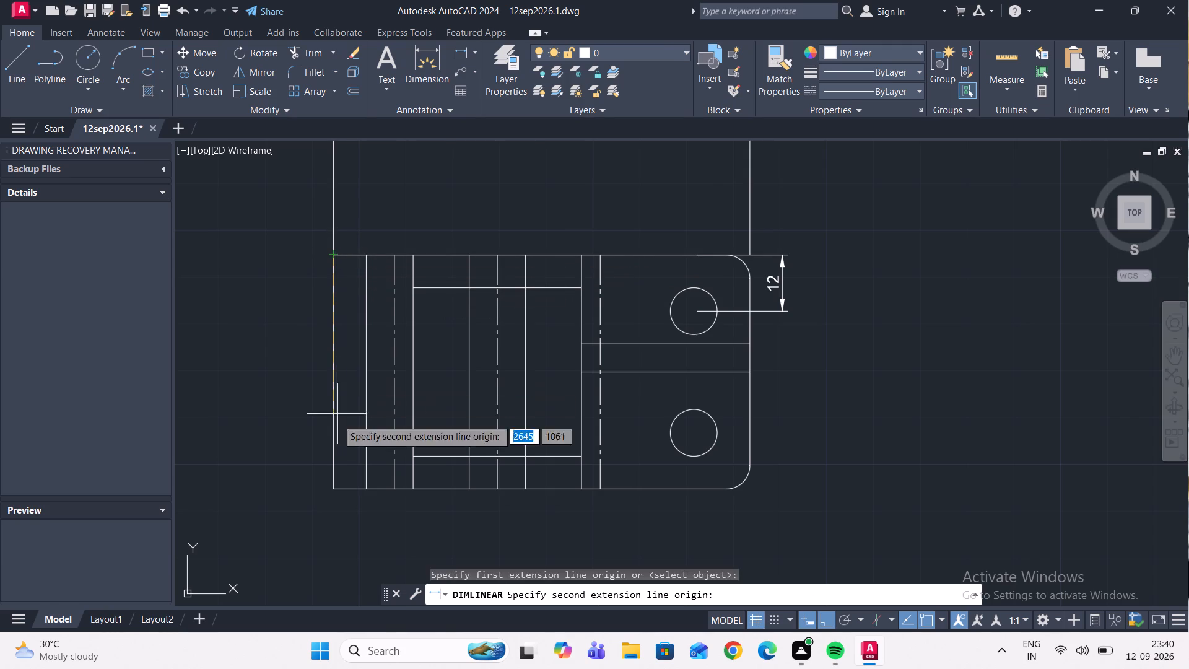
{"action": "left_click", "coordinate": [336, 486]}
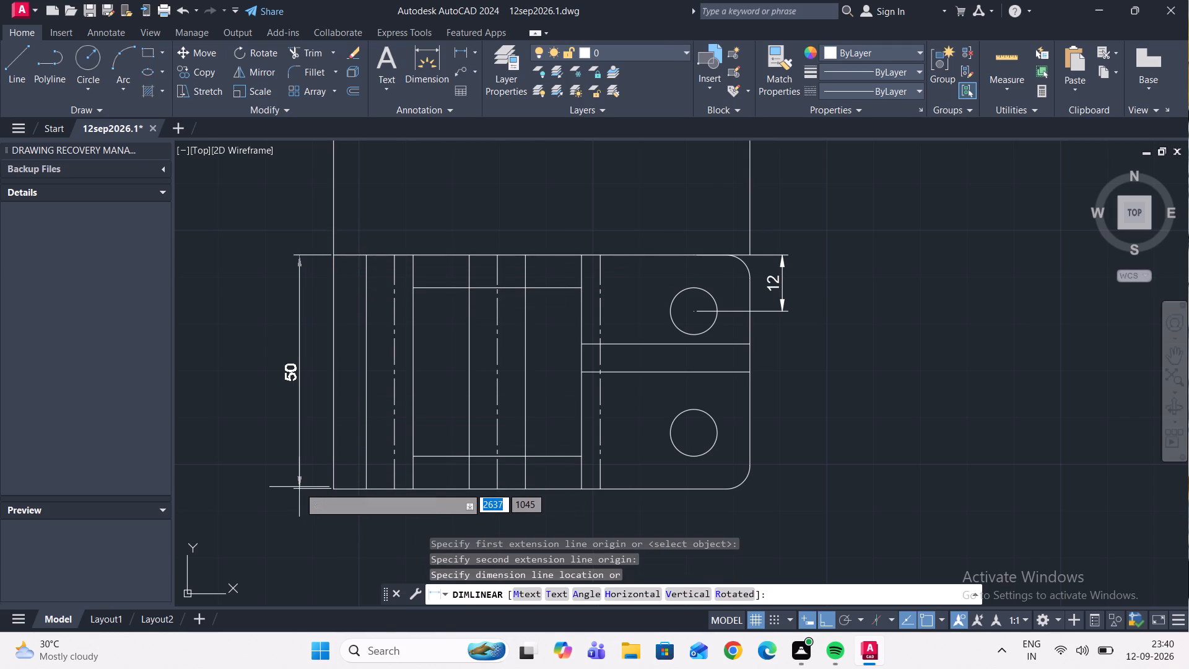
{"action": "left_click", "coordinate": [294, 488]}
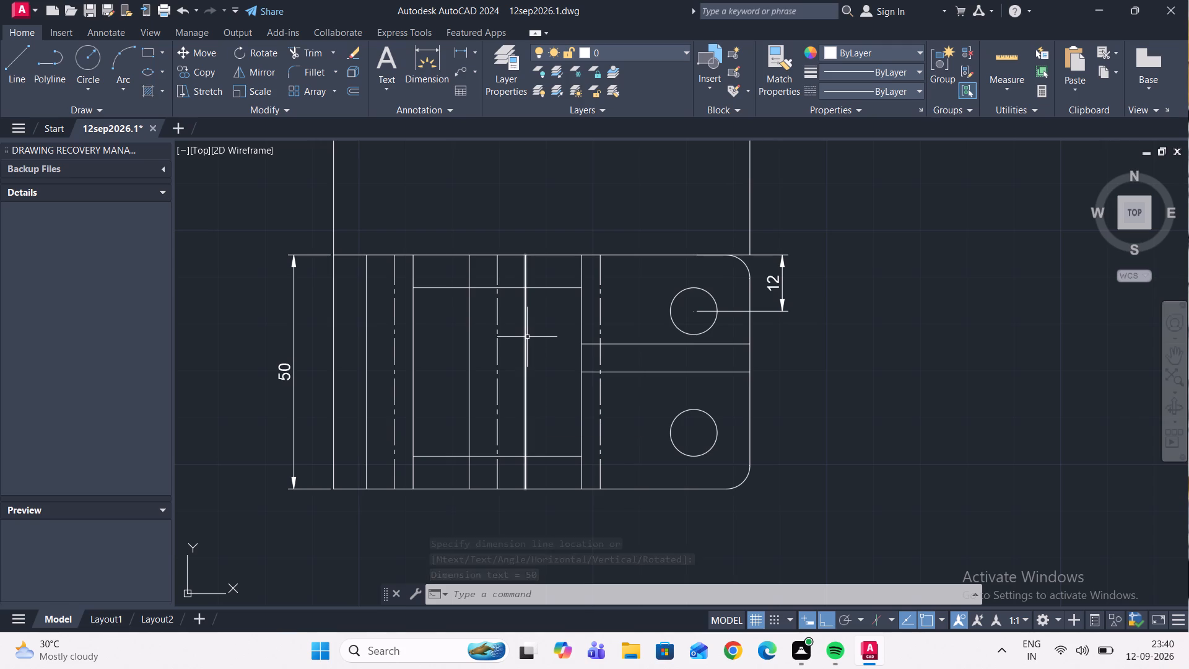
Trim the four solid vertical lines where they extend above and below the inner square's two horizontal edges, leaving the centre lines intact.
{"action": "left_click", "coordinate": [304, 50]}
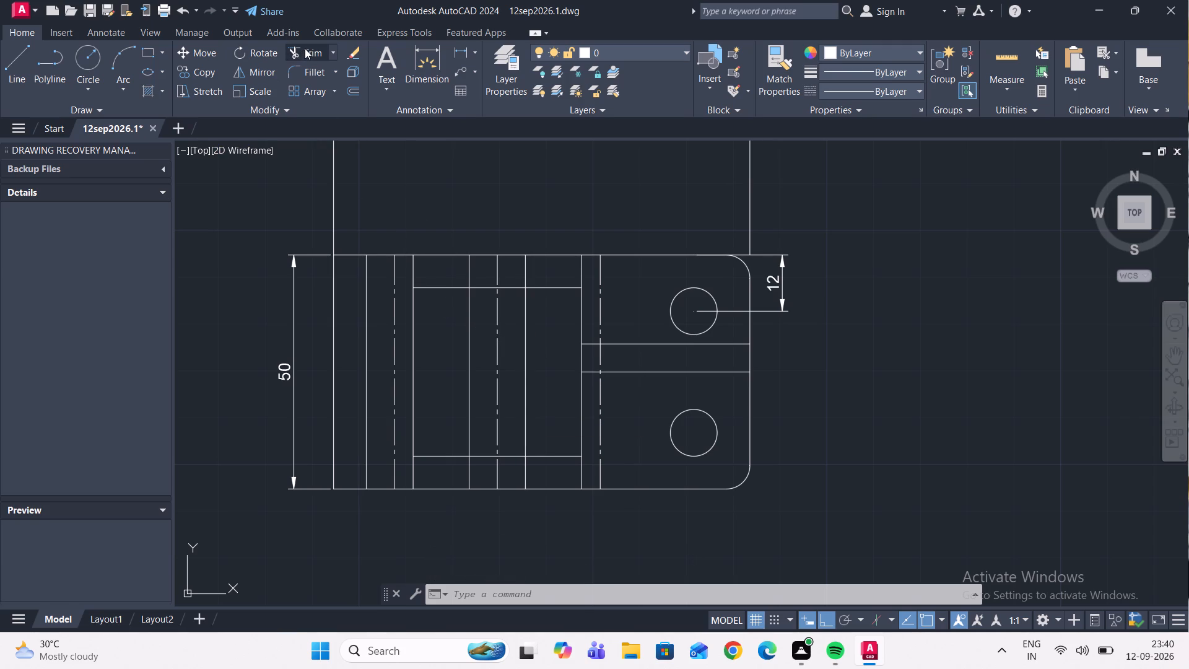
{"action": "left_click", "coordinate": [414, 275]}
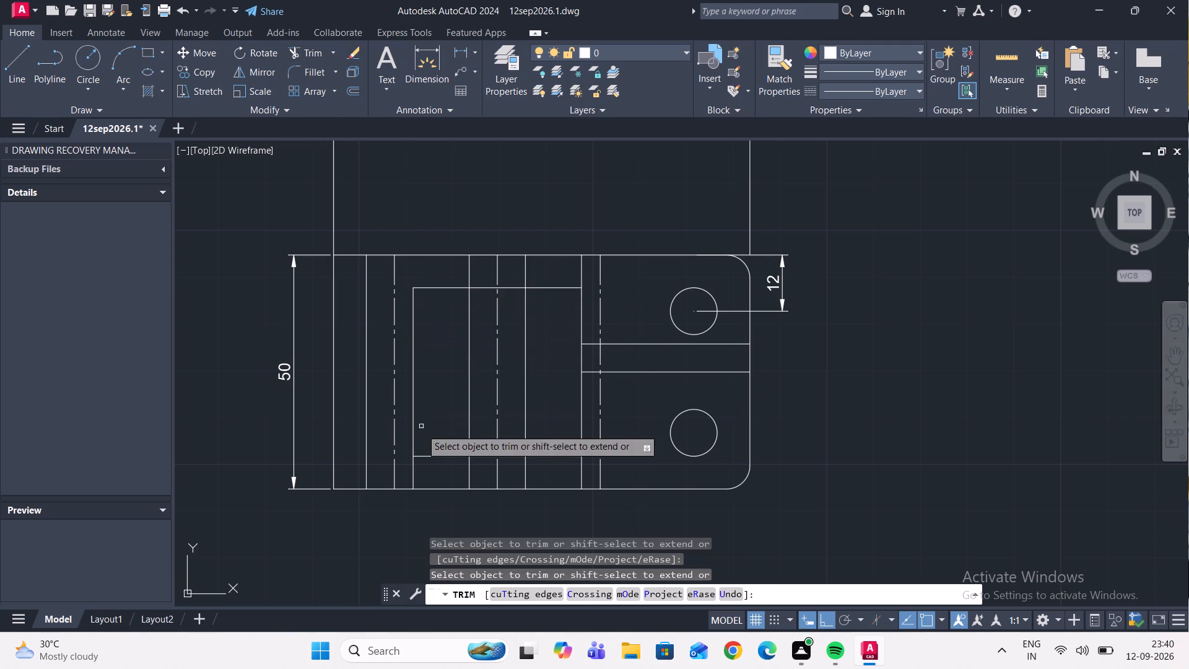
{"action": "left_click", "coordinate": [414, 468]}
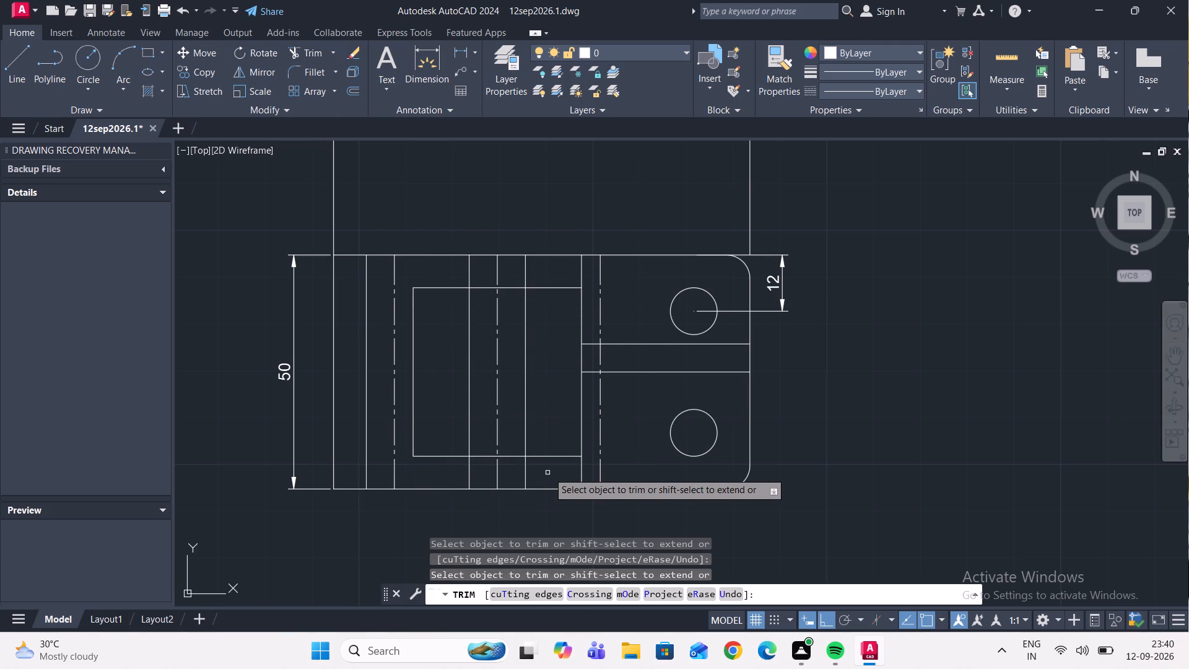
{"action": "left_click", "coordinate": [581, 466]}
{"action": "left_click", "coordinate": [583, 274]}
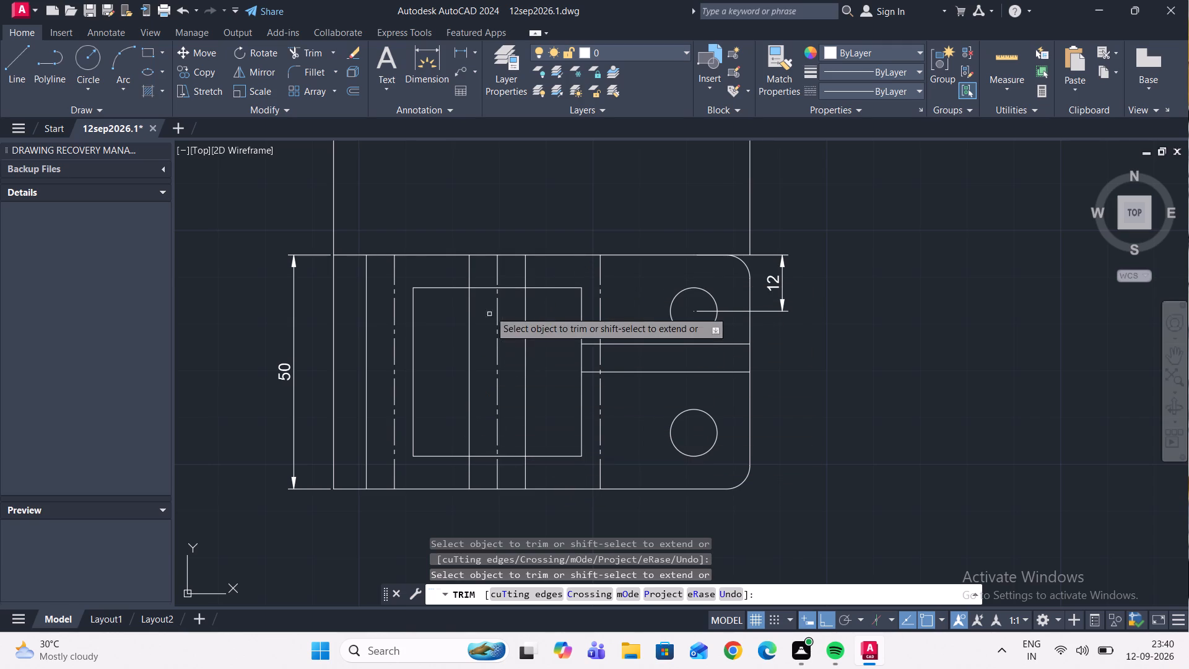
{"action": "left_click", "coordinate": [469, 272]}
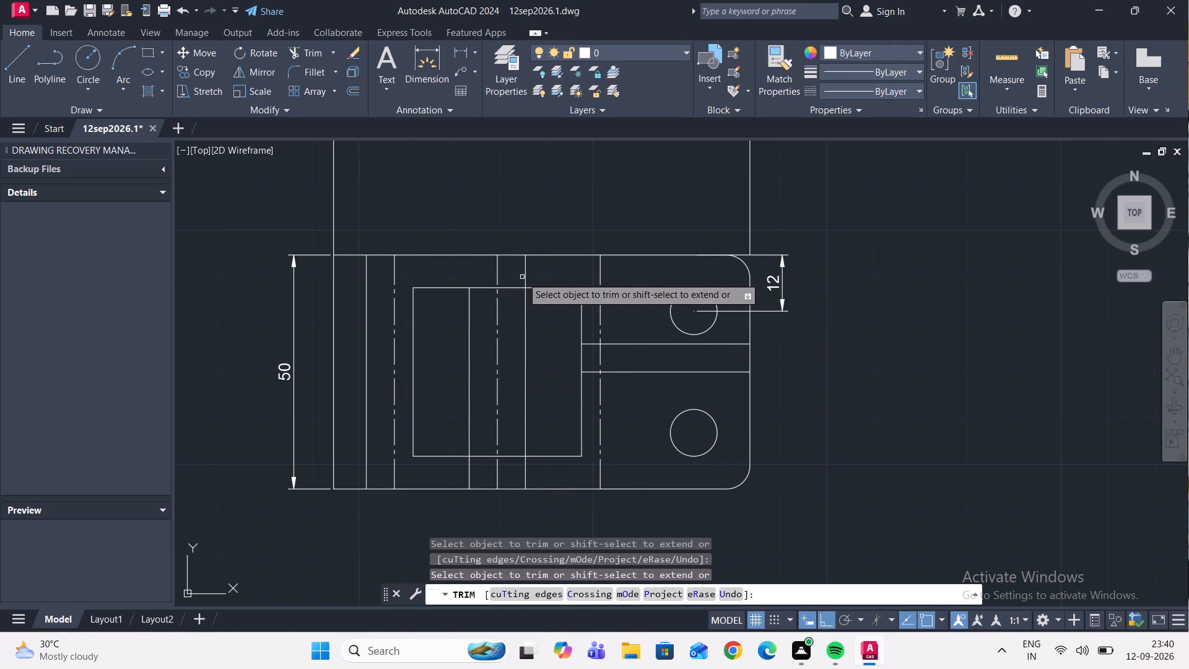
{"action": "left_click", "coordinate": [525, 273]}
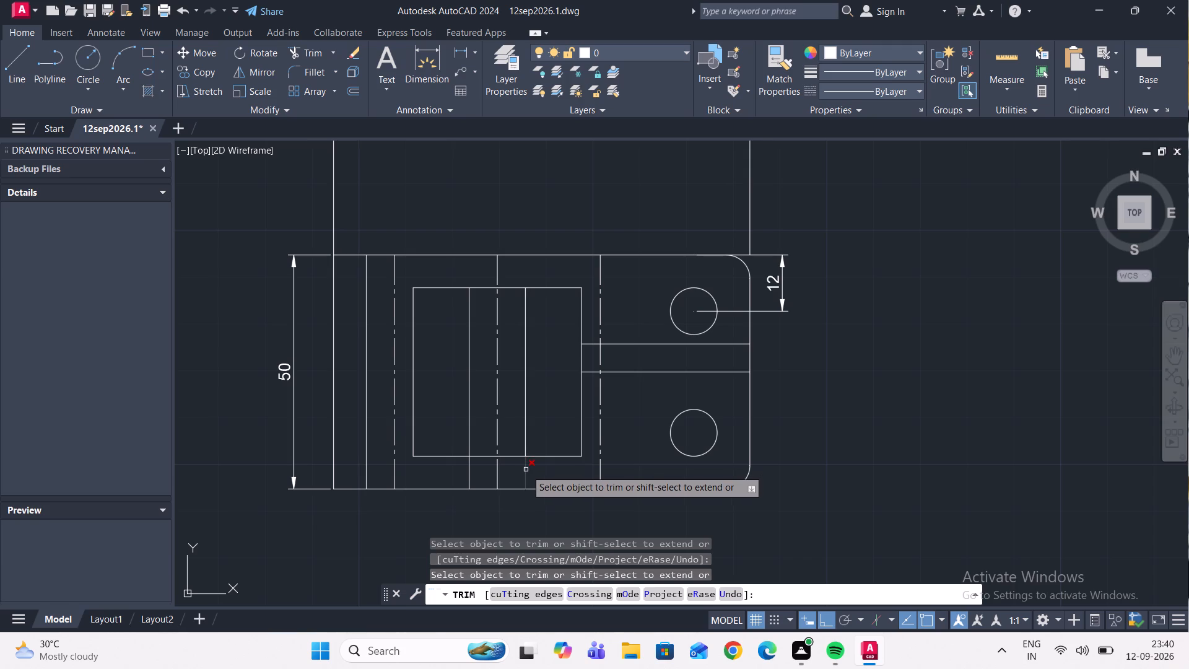
{"action": "left_click", "coordinate": [526, 470]}
{"action": "left_click", "coordinate": [470, 476]}
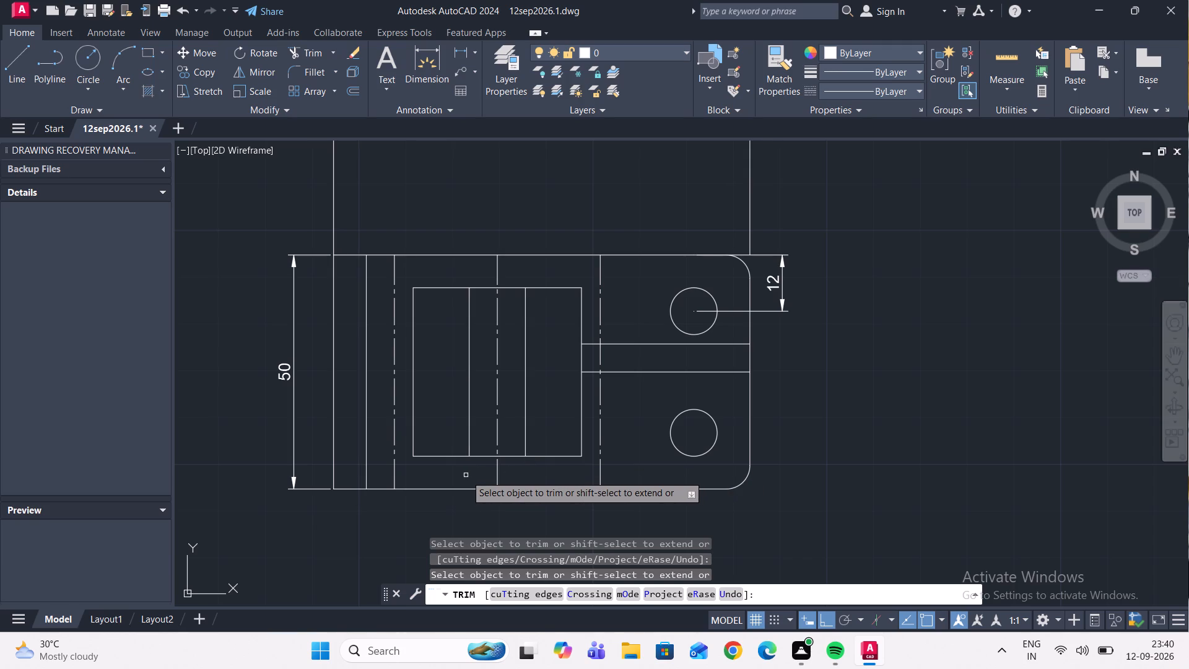
Draw a 36-unit horizontal line across the inner square at mid-height, from its left edge to its right edge.
{"action": "left_click", "coordinate": [12, 69]}
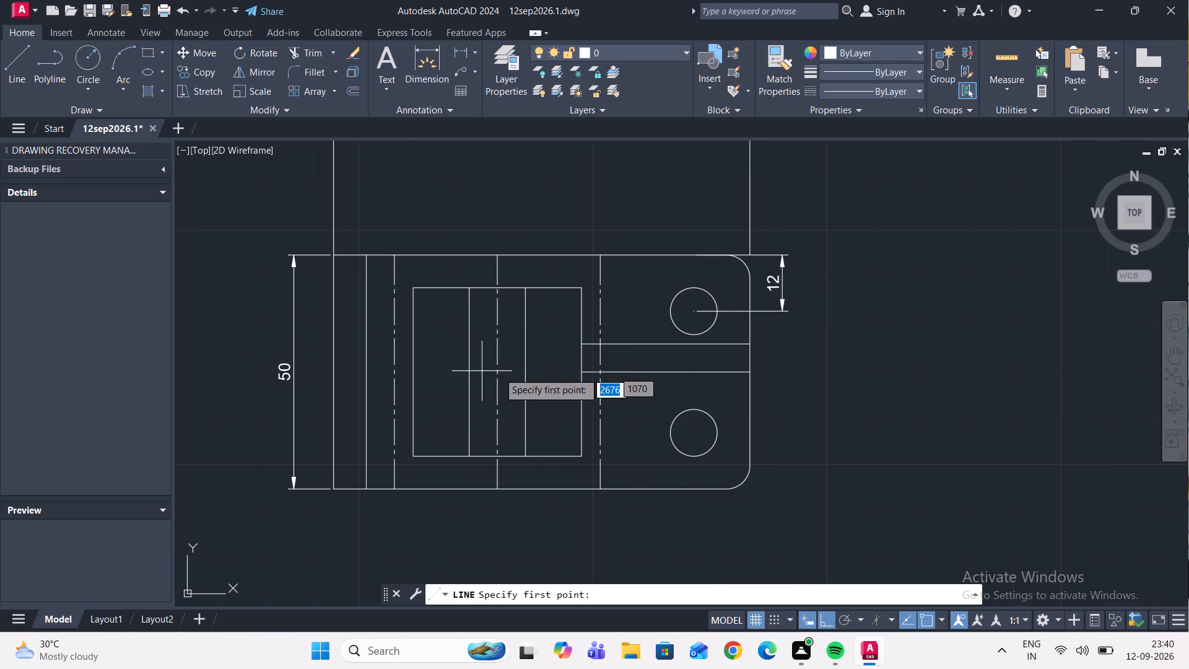
{"action": "left_click", "coordinate": [412, 372]}
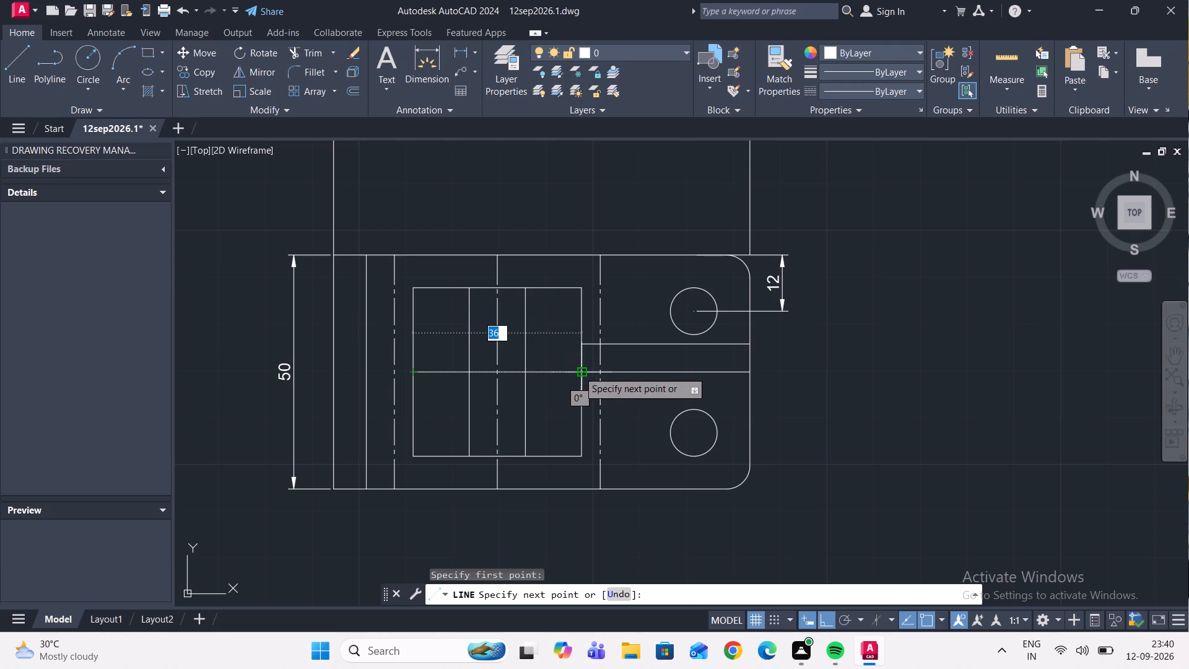
{"action": "left_click", "coordinate": [580, 373]}
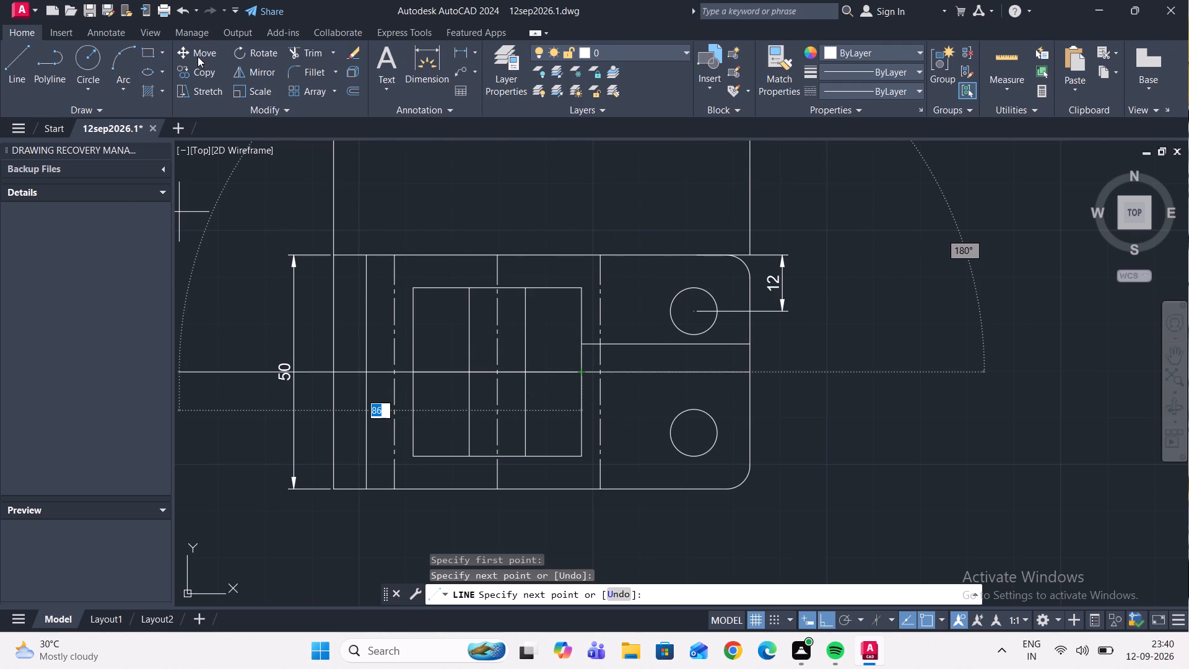
Copy the square's horizontal mid-line 9 units upward and 9 units downward.
{"action": "left_click", "coordinate": [196, 73]}
{"action": "scroll", "coordinate": [562, 382], "scroll_direction": "up", "scroll_amount": 1}
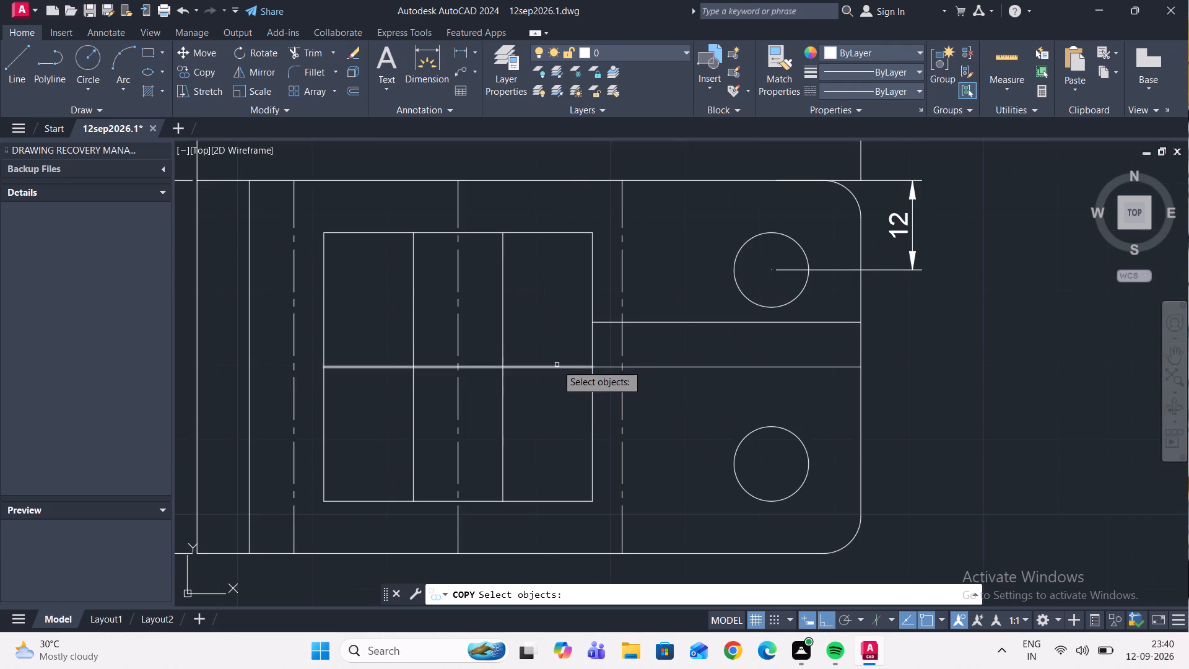
{"action": "left_click", "coordinate": [556, 366]}
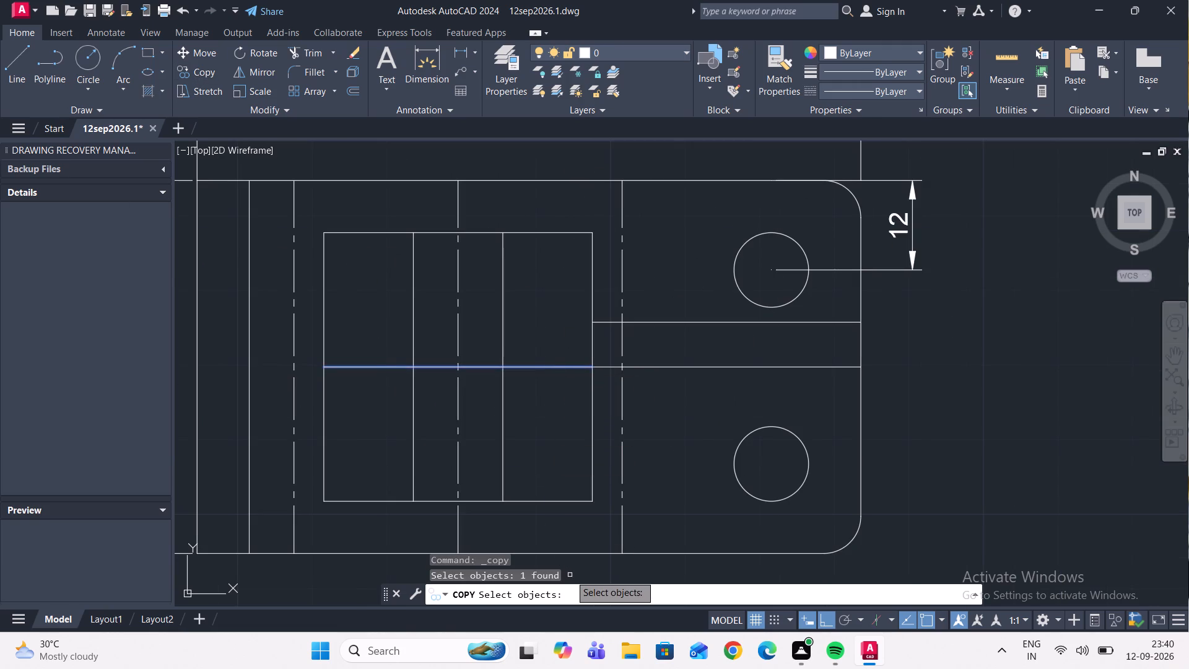
{"action": "key", "text": "space"}
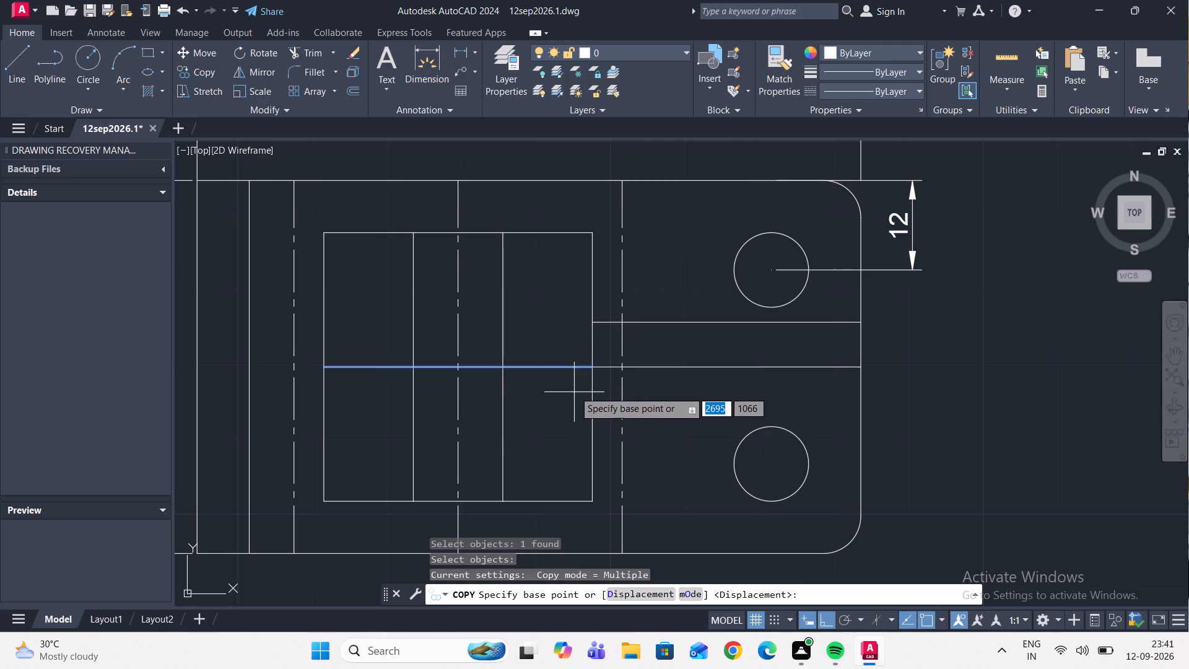
{"action": "left_click", "coordinate": [594, 369]}
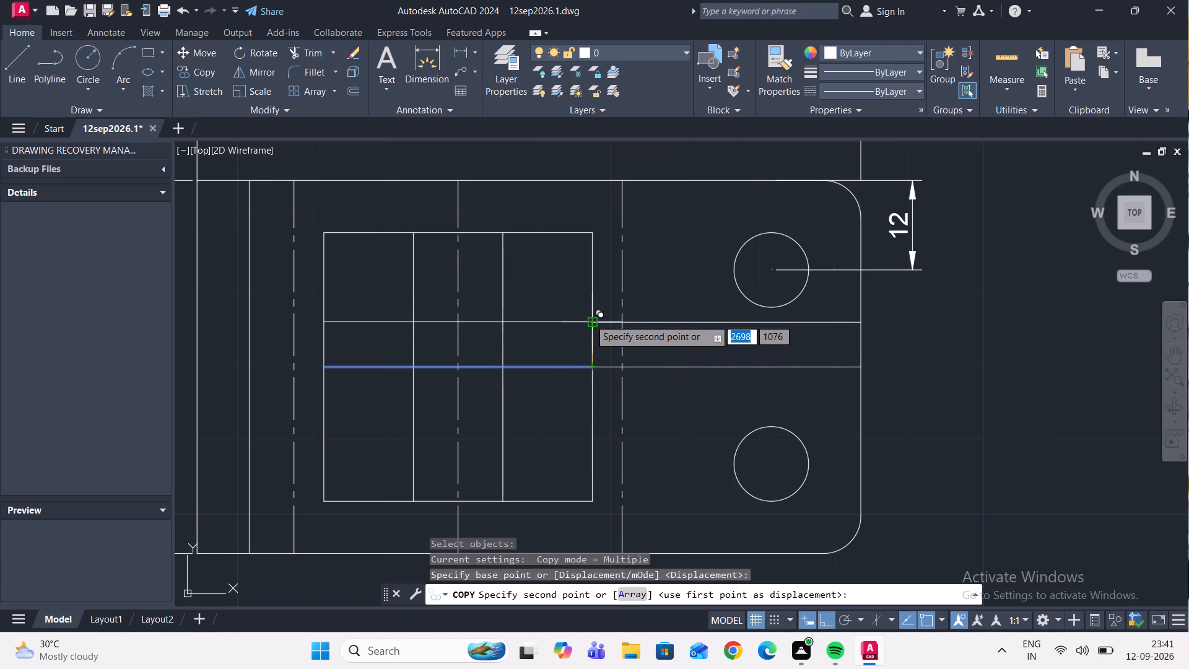
{"action": "key", "text": "9"}
{"action": "key", "text": "Return"}
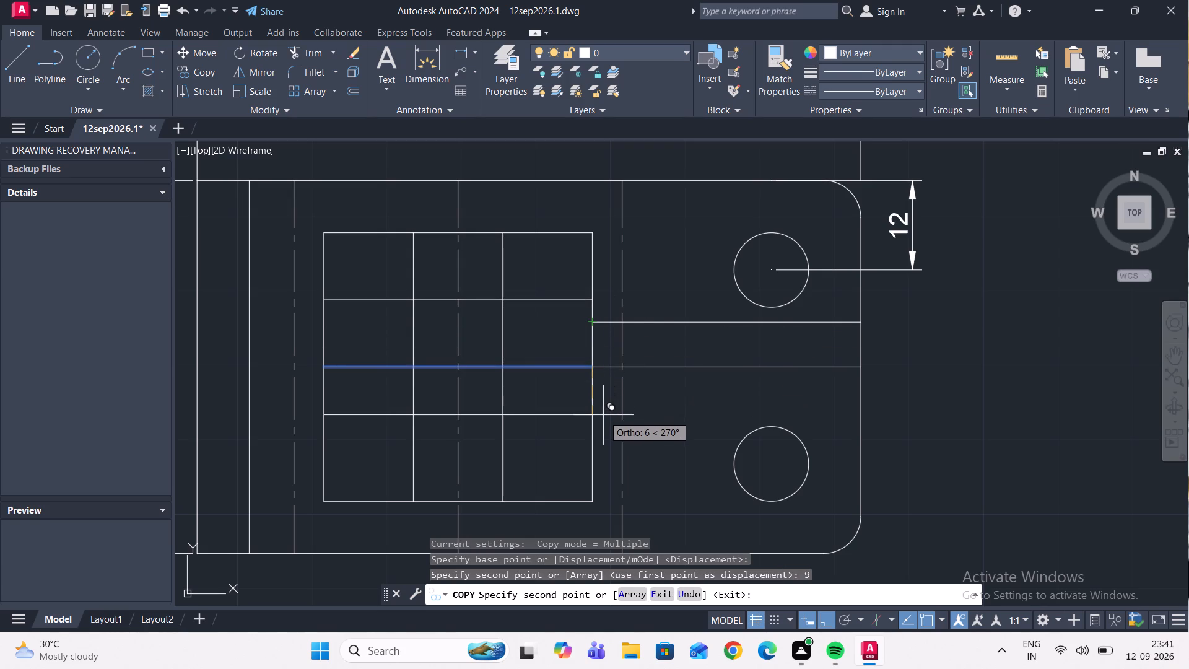
{"action": "key", "text": "9"}
{"action": "key", "text": "Return"}
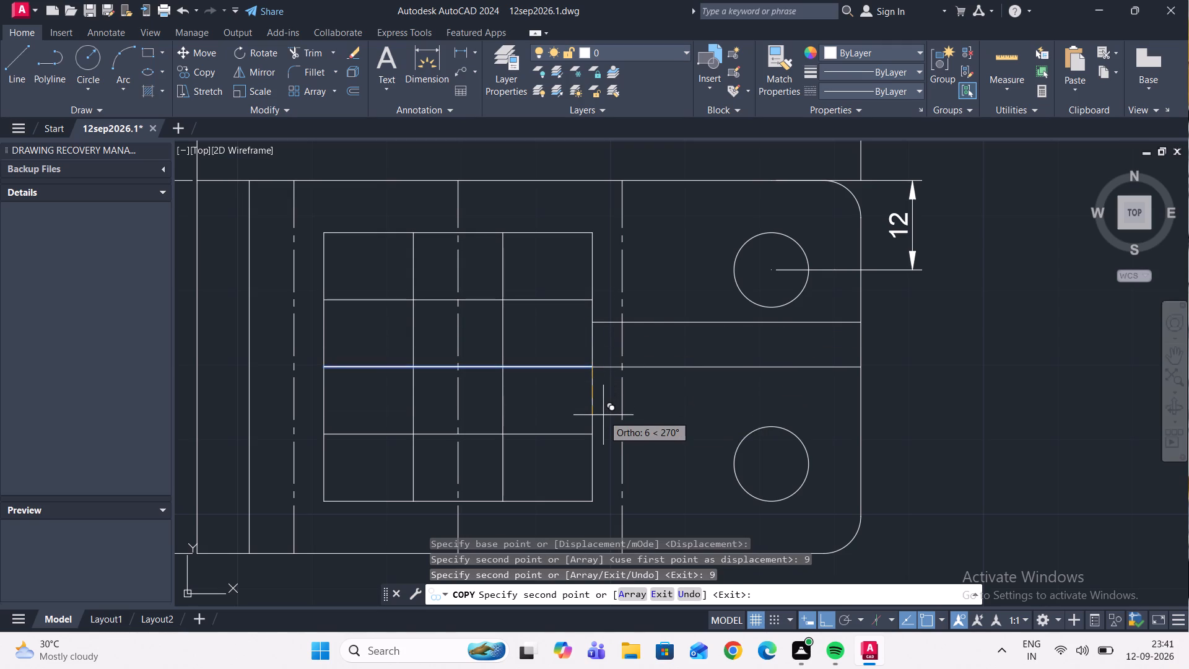
{"action": "key", "text": "Escape"}
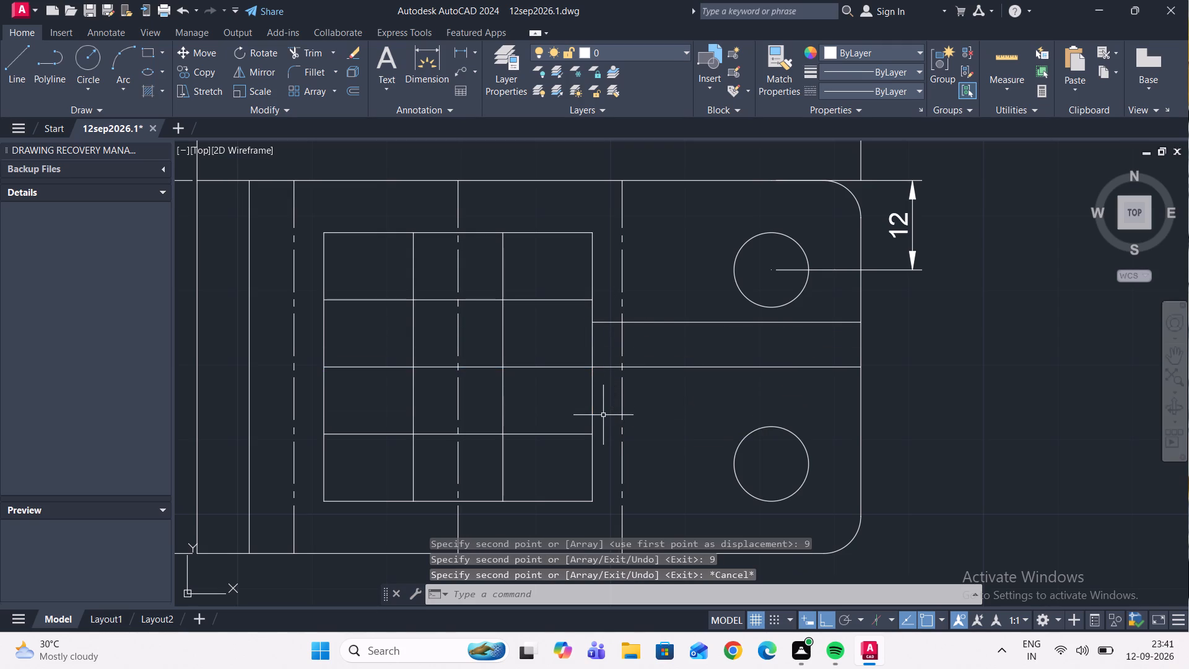
Match the two copied horizontal lines in the inner square to the properties of the dash-dot vertical centre line beside it.
{"action": "left_click", "coordinate": [777, 53]}
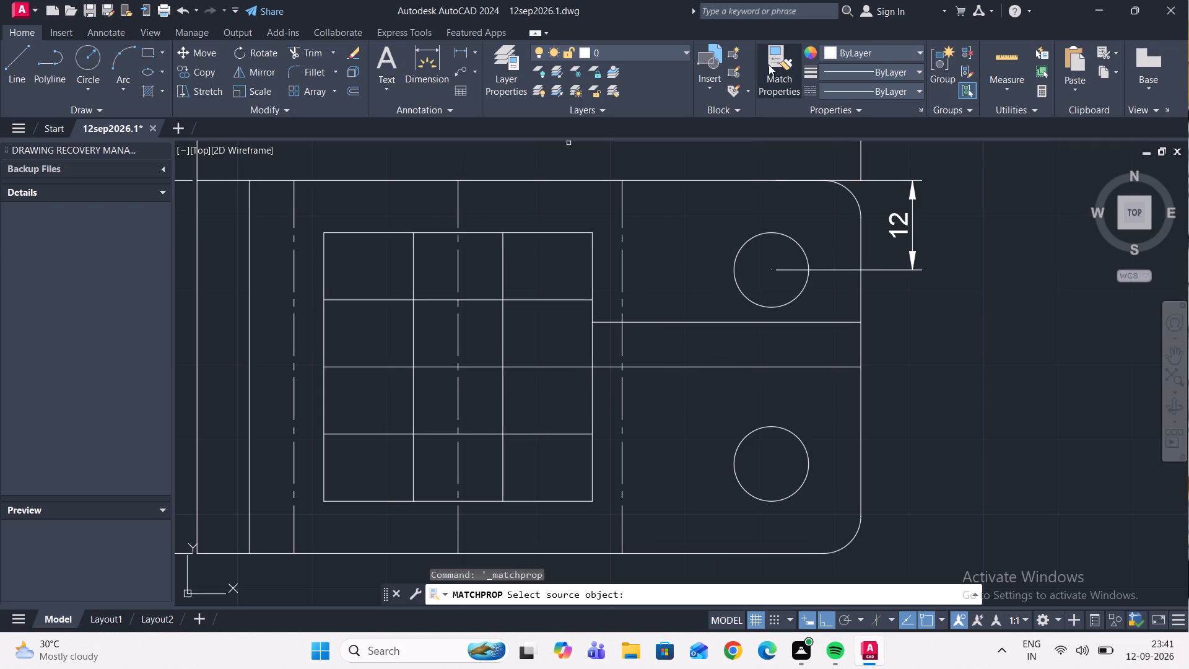
{"action": "left_click", "coordinate": [621, 281]}
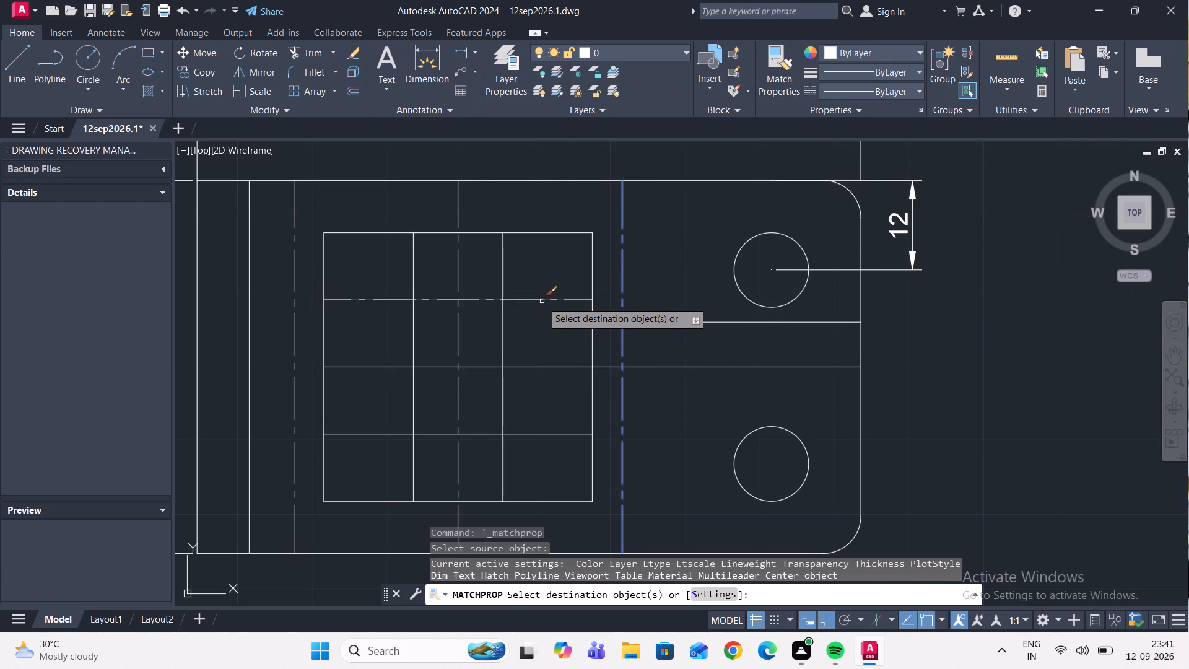
{"action": "left_click", "coordinate": [542, 300]}
{"action": "left_click", "coordinate": [544, 435]}
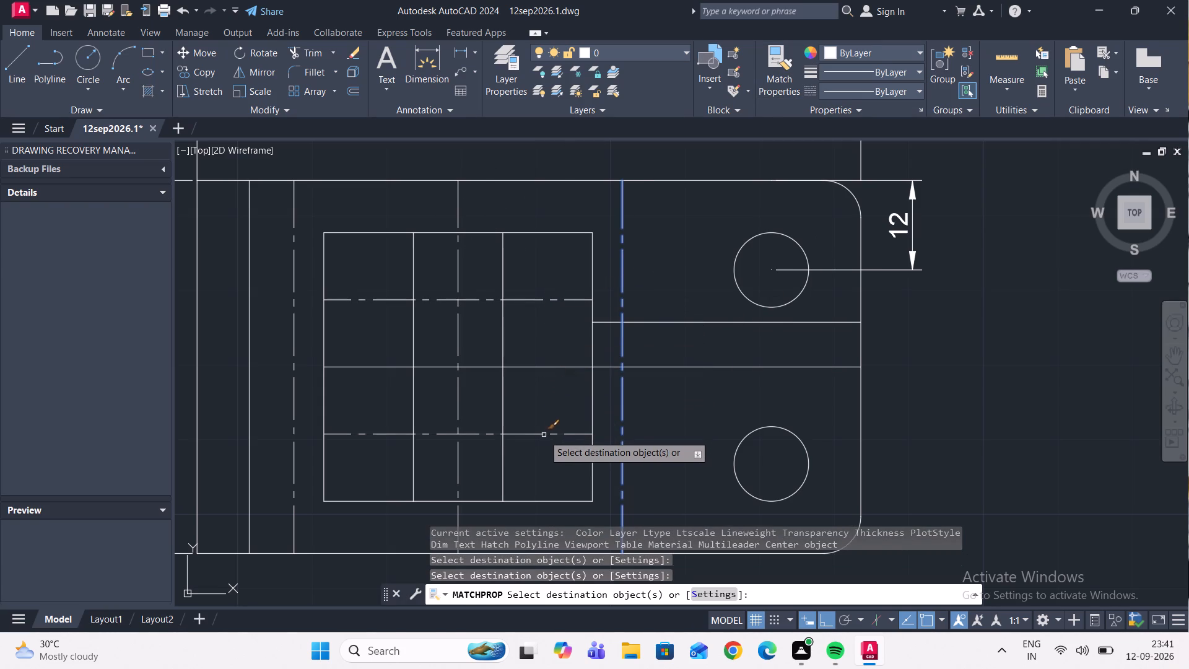
{"action": "scroll", "coordinate": [555, 376], "scroll_direction": "down", "scroll_amount": 3}
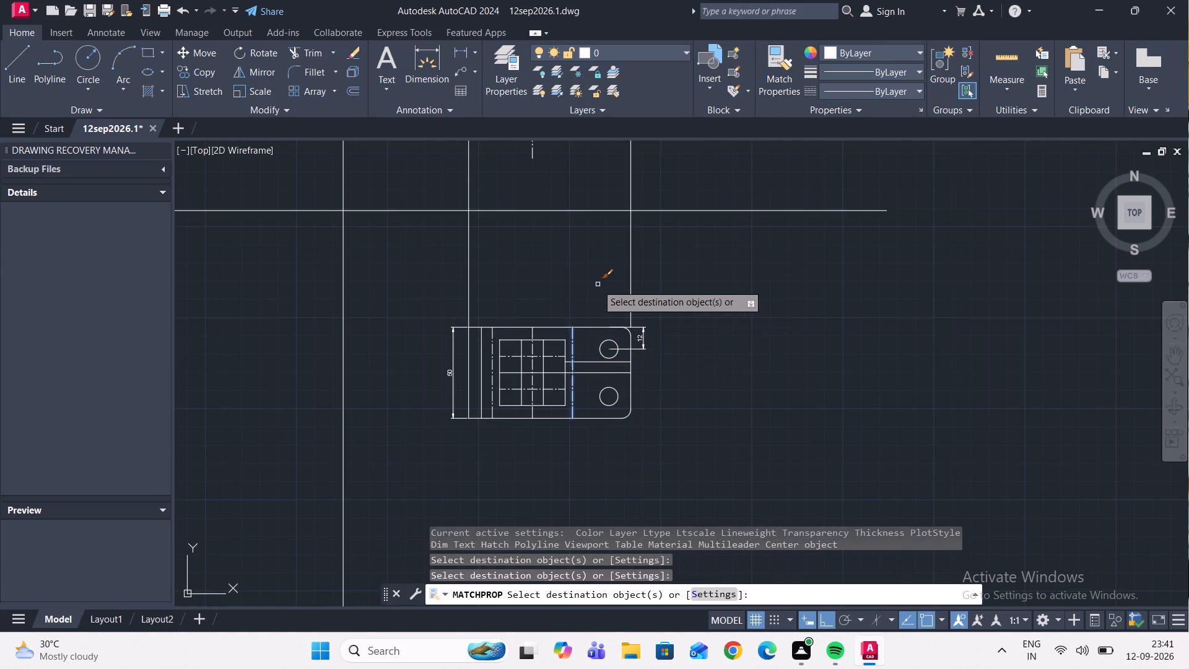
{"action": "scroll", "coordinate": [594, 285], "scroll_direction": "down", "scroll_amount": 2}
{"action": "scroll", "coordinate": [520, 183], "scroll_direction": "up", "scroll_amount": 2}
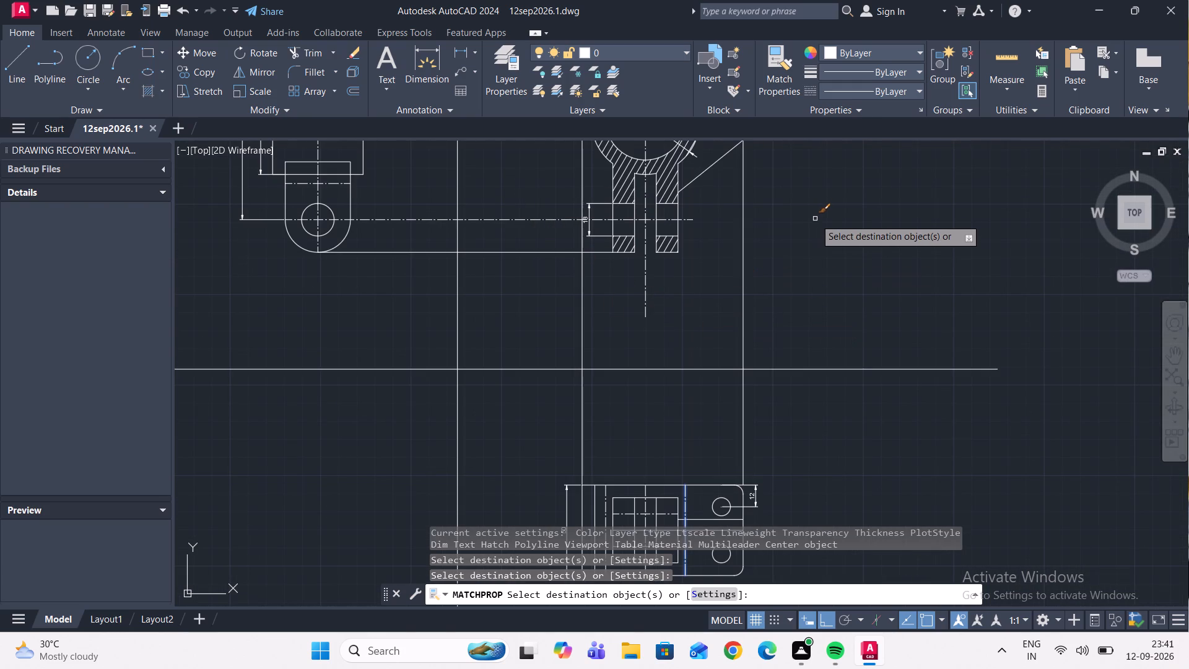
{"action": "key", "text": "Escape"}
{"action": "scroll", "coordinate": [823, 317], "scroll_direction": "down", "scroll_amount": 2}
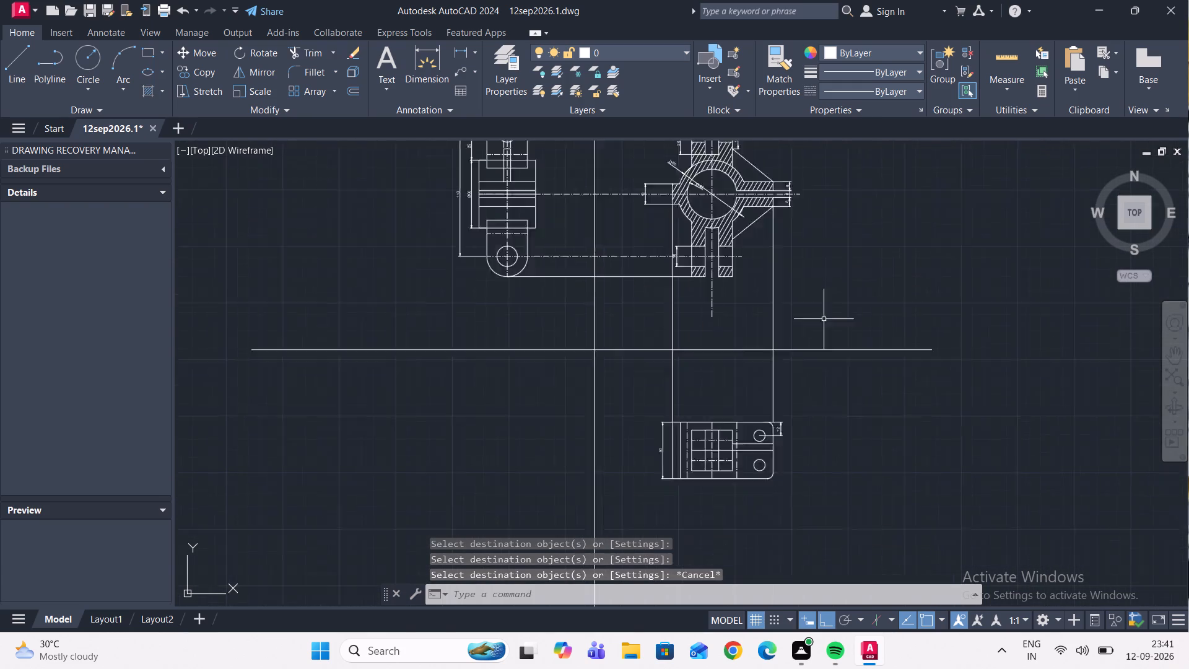
Add a horizontal linear dimension below the lower view, from its bottom-left corner to the vertical centre line through the inner square.
{"action": "scroll", "coordinate": [823, 325], "scroll_direction": "down", "scroll_amount": 1}
{"action": "scroll", "coordinate": [808, 262], "scroll_direction": "down", "scroll_amount": 2}
{"action": "scroll", "coordinate": [762, 198], "scroll_direction": "up", "scroll_amount": 1}
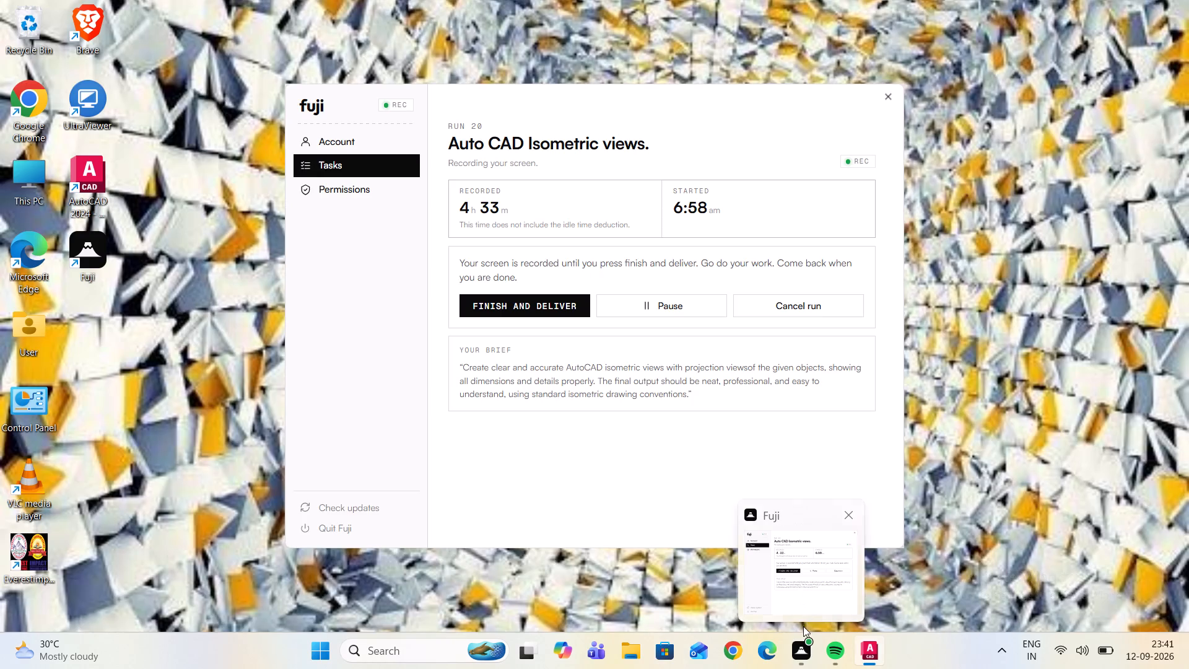
{"action": "scroll", "coordinate": [827, 382], "scroll_direction": "up", "scroll_amount": 4}
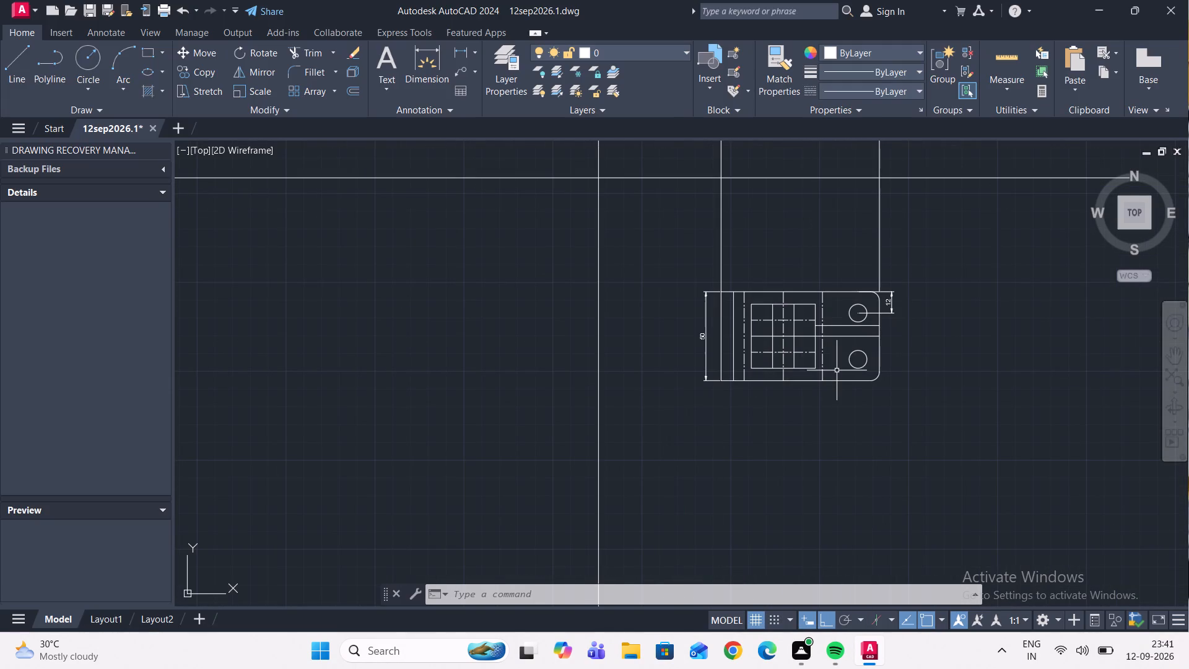
{"action": "scroll", "coordinate": [880, 308], "scroll_direction": "up", "scroll_amount": 2}
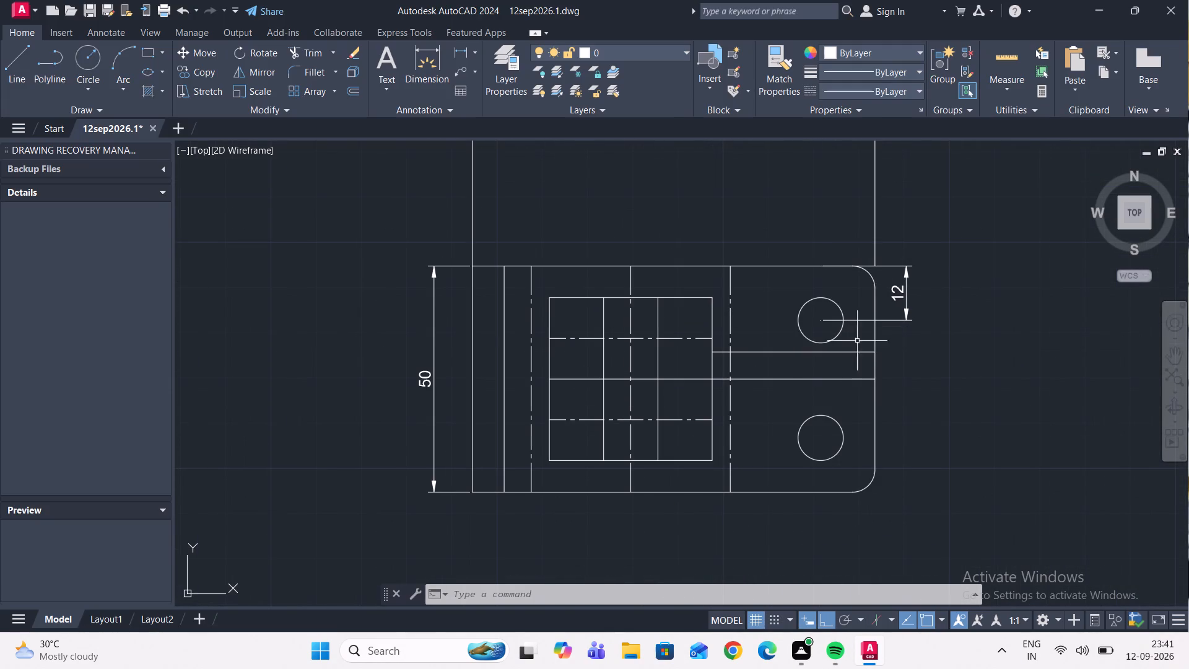
{"action": "left_click", "coordinate": [463, 51]}
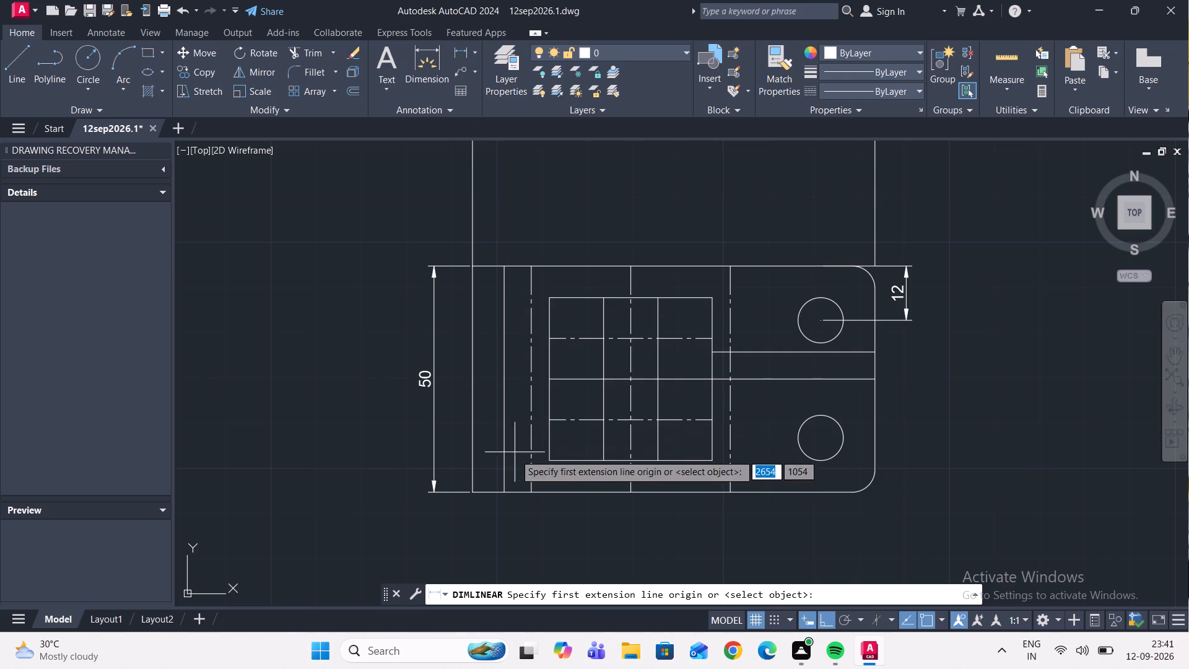
{"action": "left_click", "coordinate": [471, 492]}
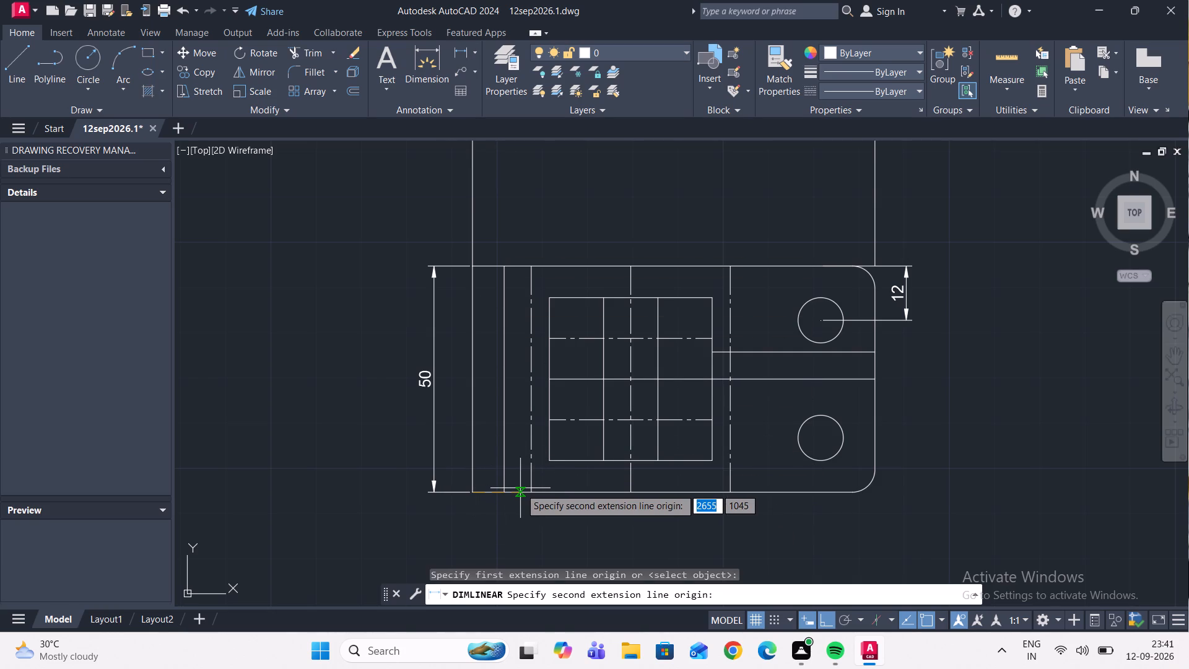
{"action": "left_click", "coordinate": [632, 490]}
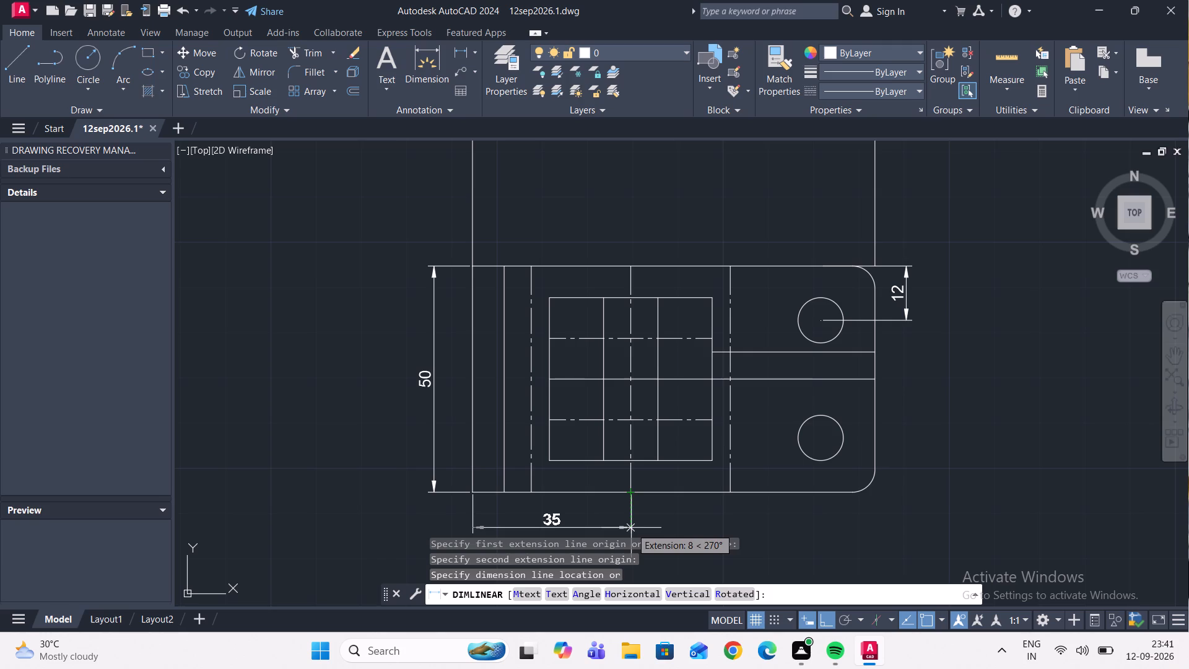
{"action": "left_click", "coordinate": [631, 528]}
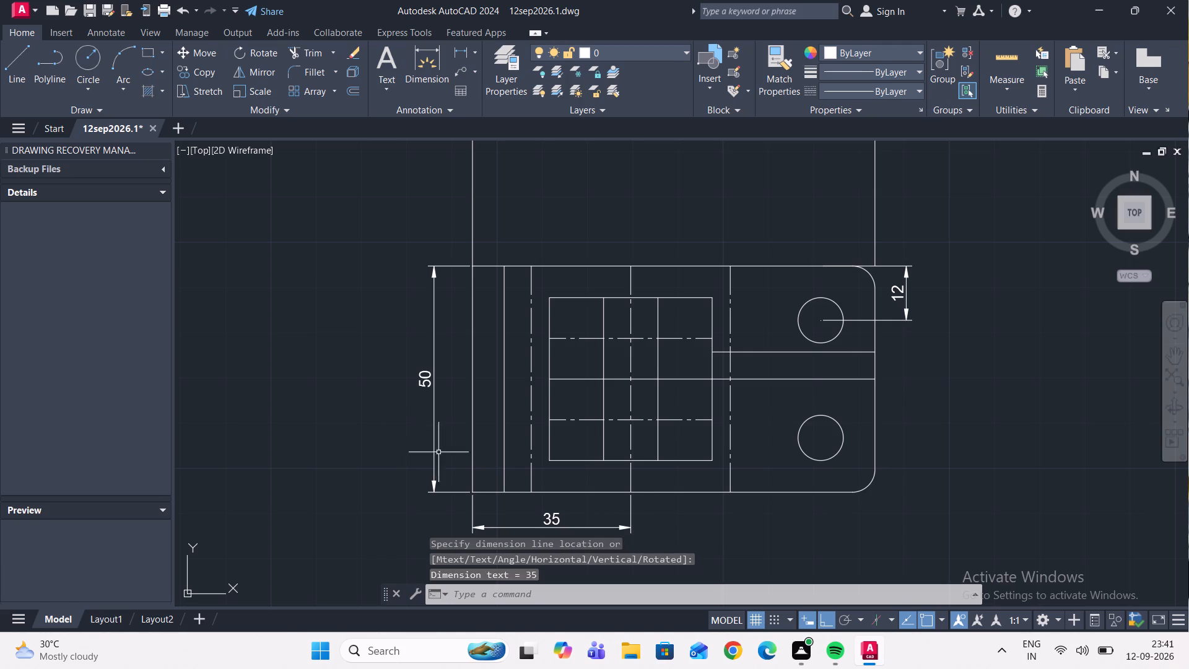
Add horizontal dimensions in line with it, from the centre line to the lower hole's centre and from that centre to the view's right edge.
{"action": "left_click", "coordinate": [300, 50]}
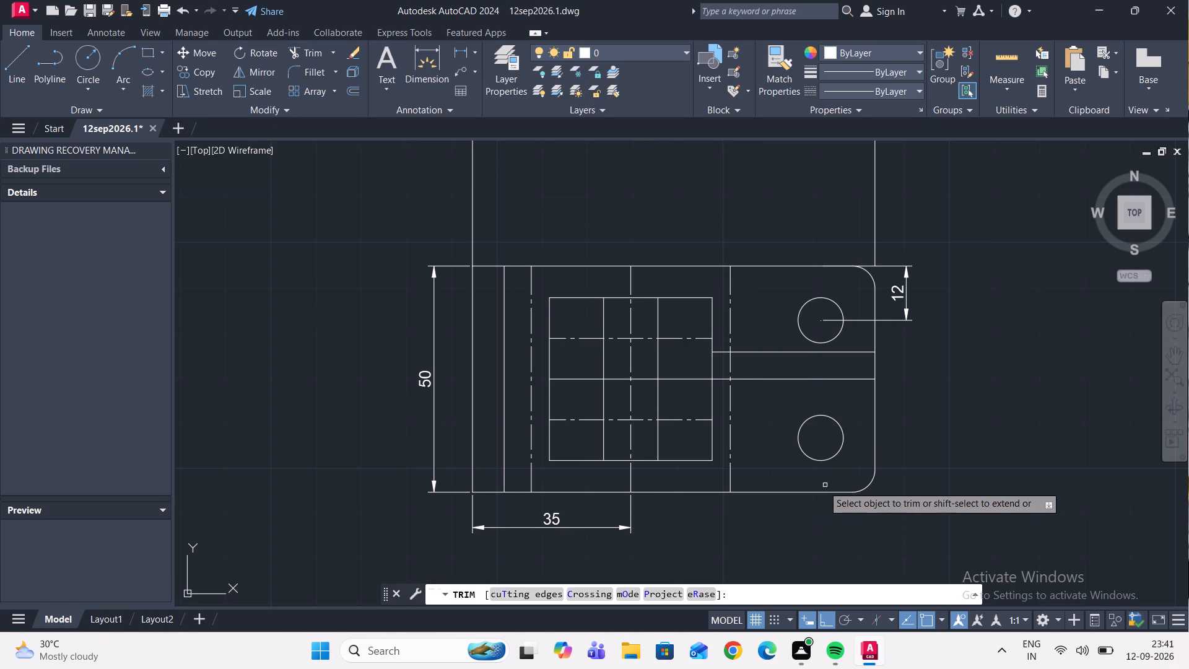
{"action": "left_click", "coordinate": [458, 52]}
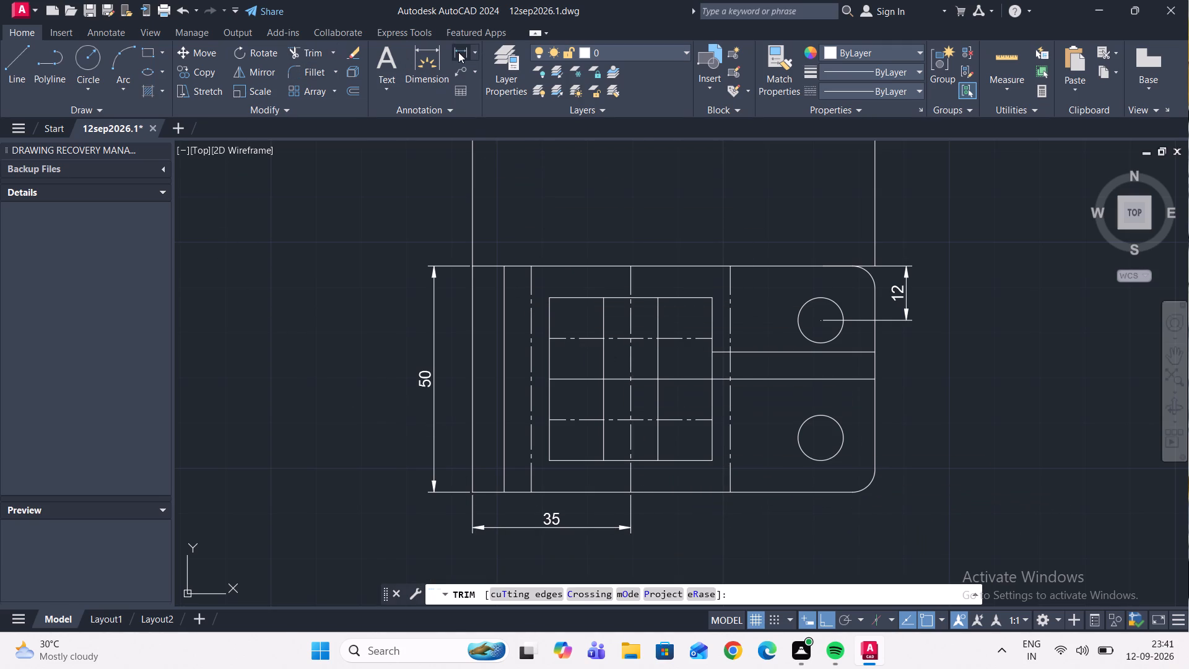
{"action": "left_click", "coordinate": [632, 490]}
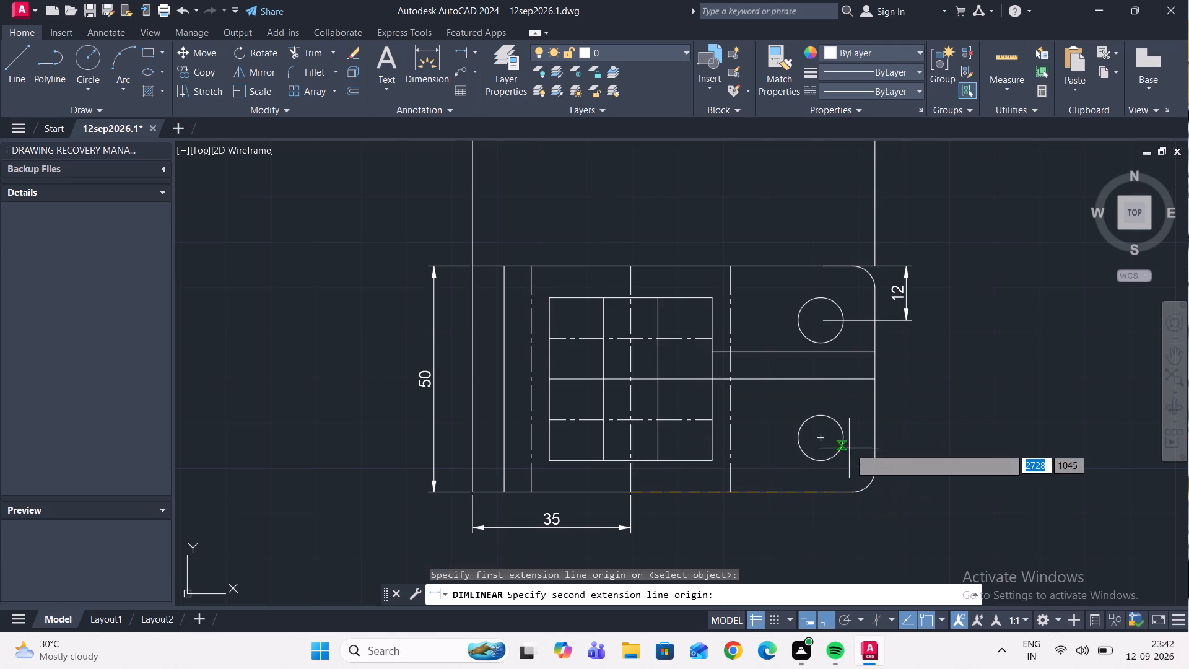
{"action": "left_click", "coordinate": [819, 441]}
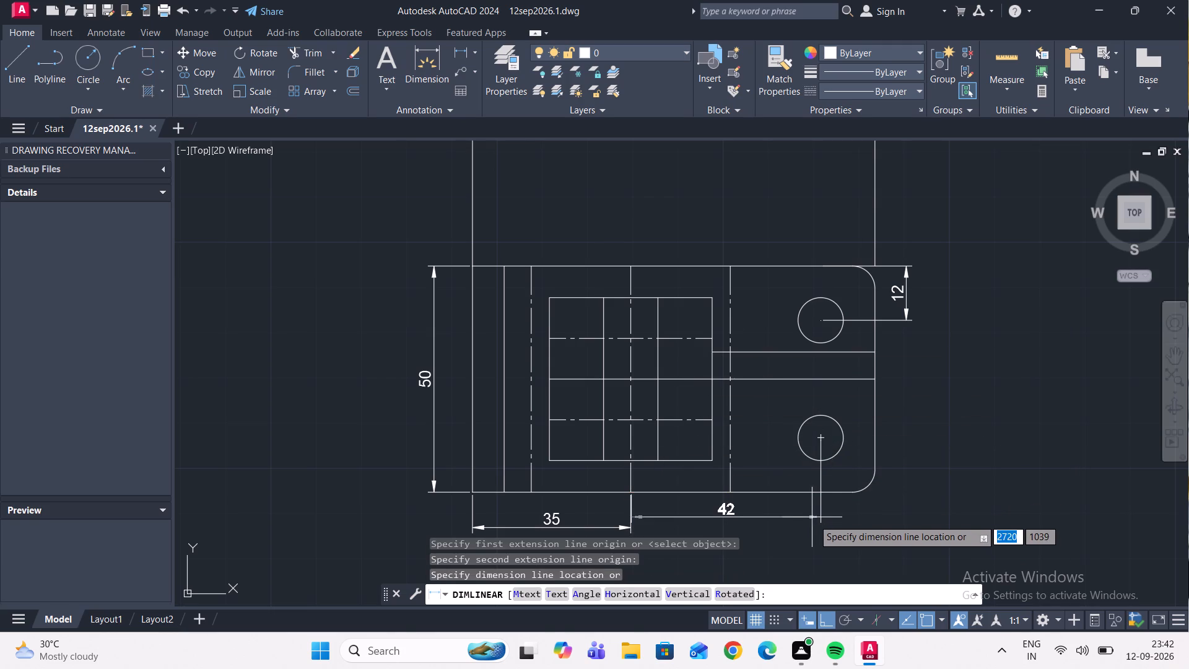
{"action": "left_click", "coordinate": [813, 527]}
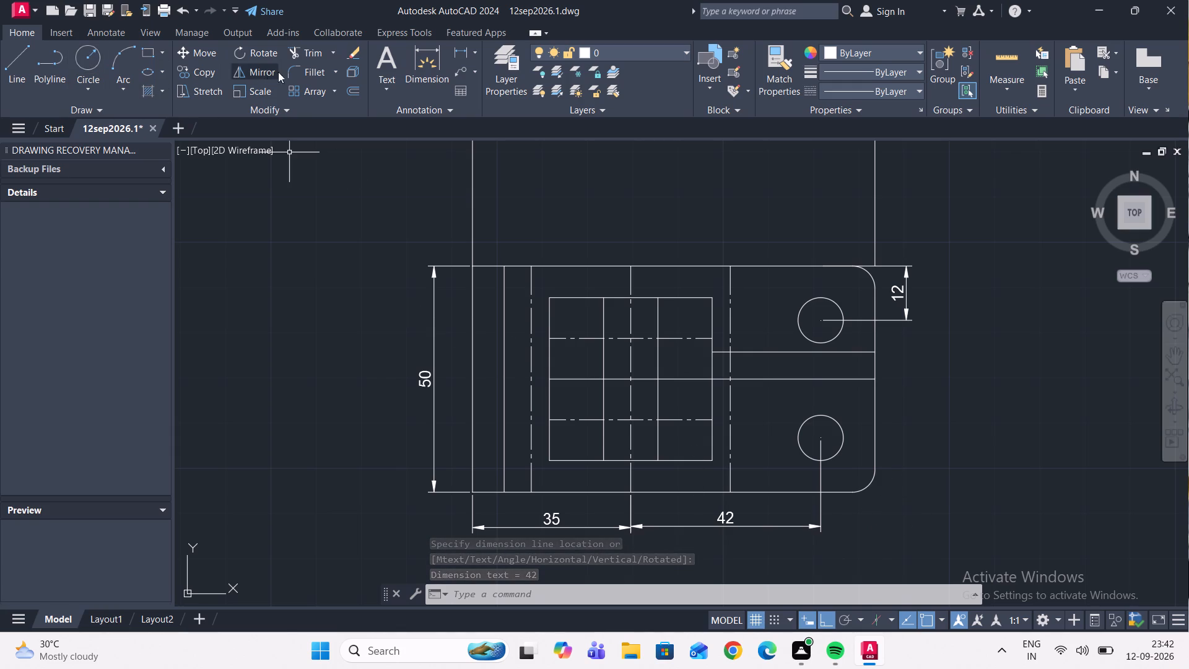
{"action": "left_click", "coordinate": [456, 54]}
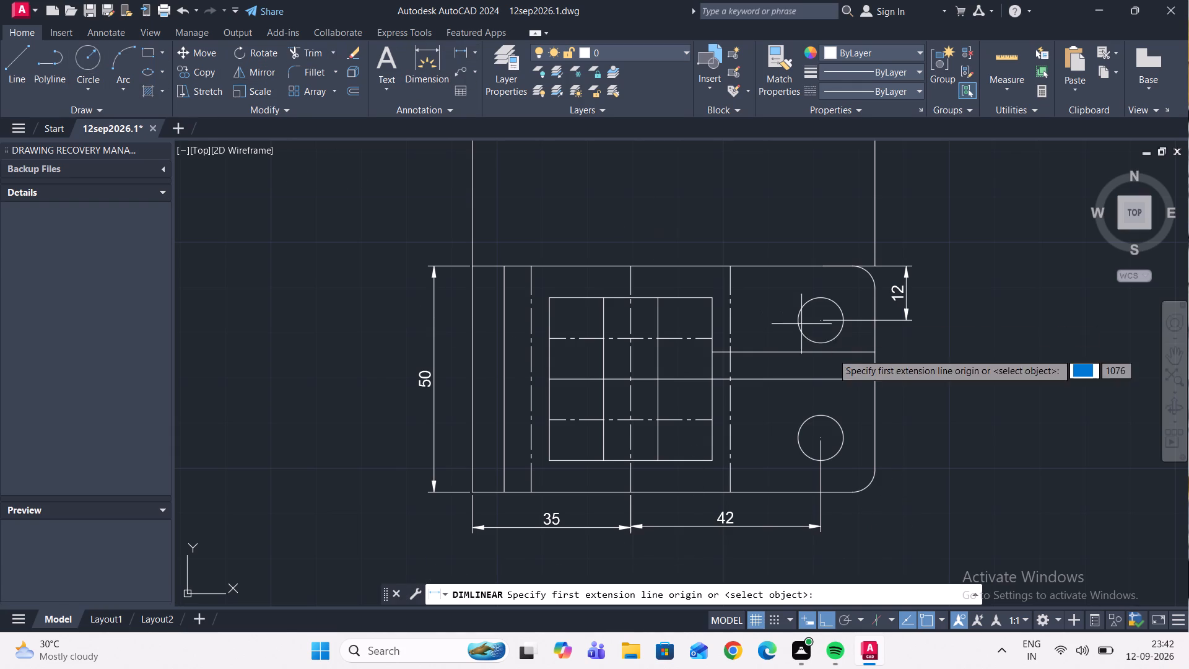
{"action": "left_click", "coordinate": [824, 437]}
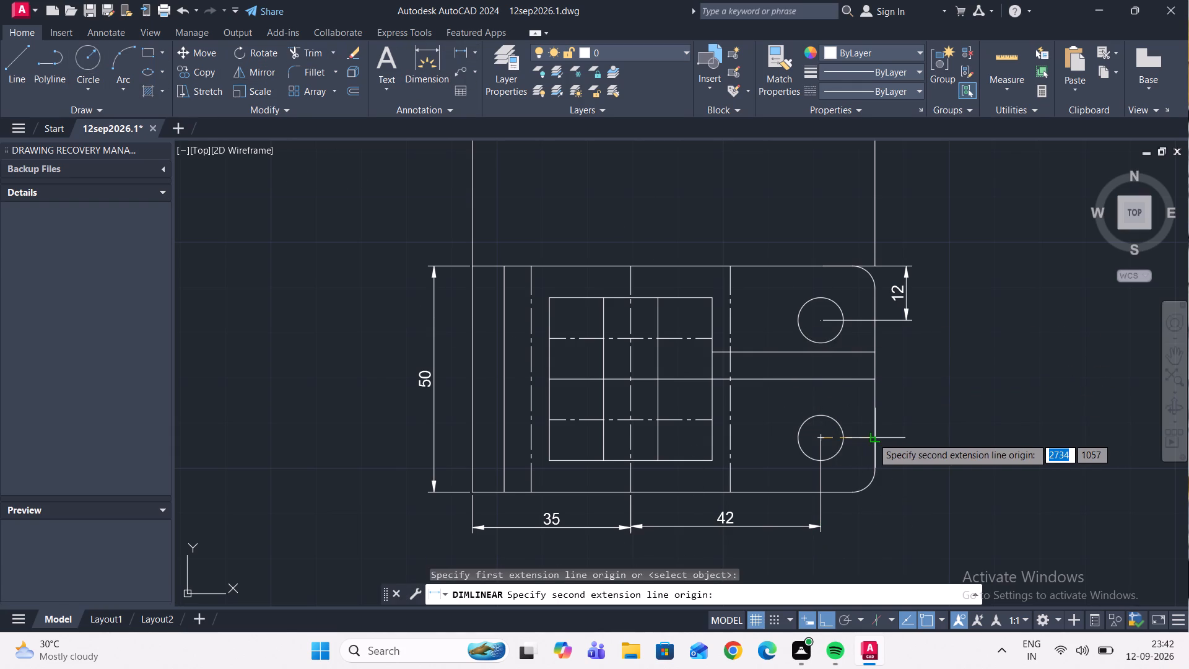
{"action": "left_click", "coordinate": [874, 437]}
{"action": "left_click", "coordinate": [874, 525]}
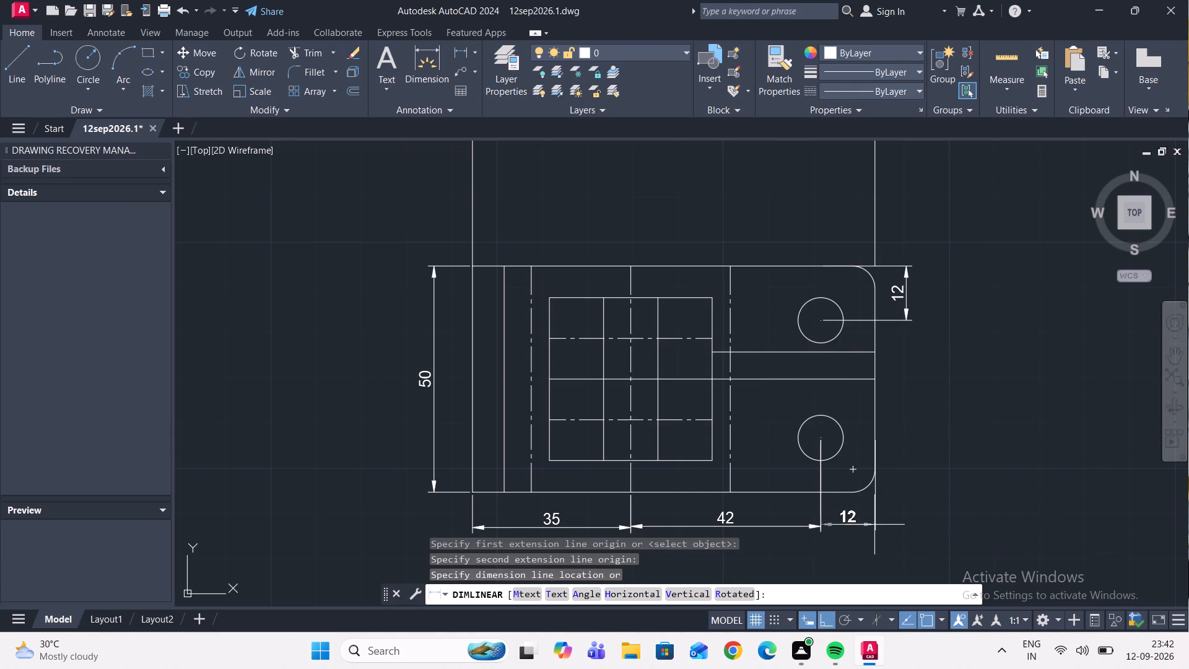
Trim the centre-line portions running between the two upper views, plus the left vertical projection line between the sectional view's base and the horizontal divider.
{"action": "scroll", "coordinate": [993, 449], "scroll_direction": "down", "scroll_amount": 4}
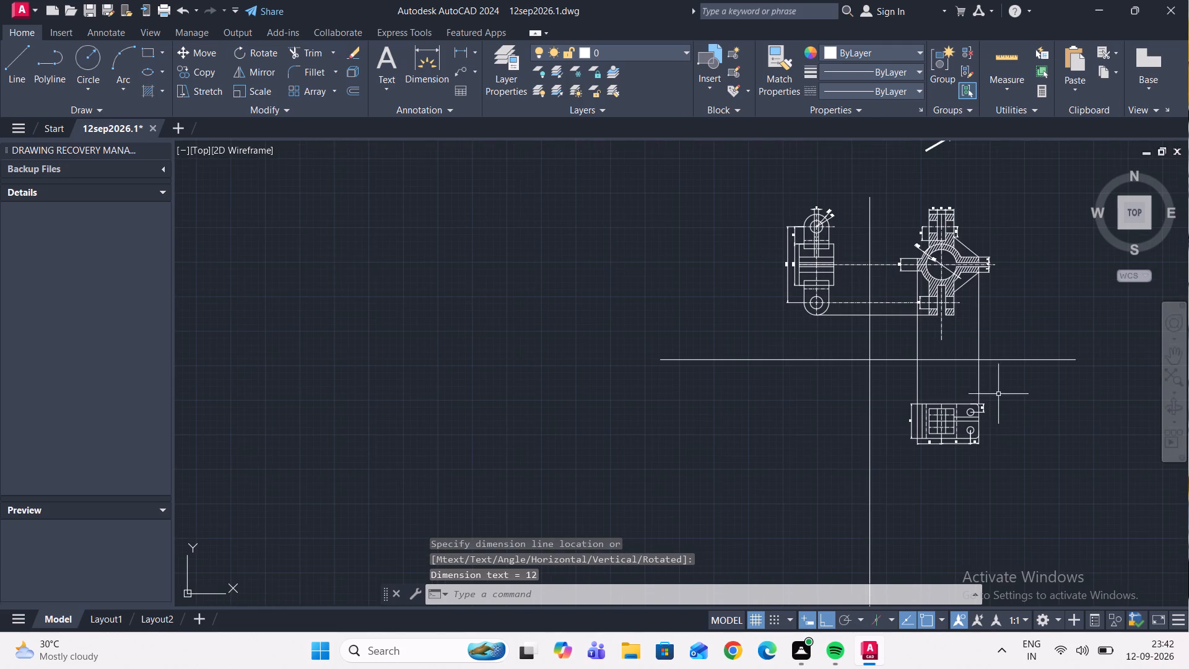
{"action": "scroll", "coordinate": [894, 322], "scroll_direction": "up", "scroll_amount": 1}
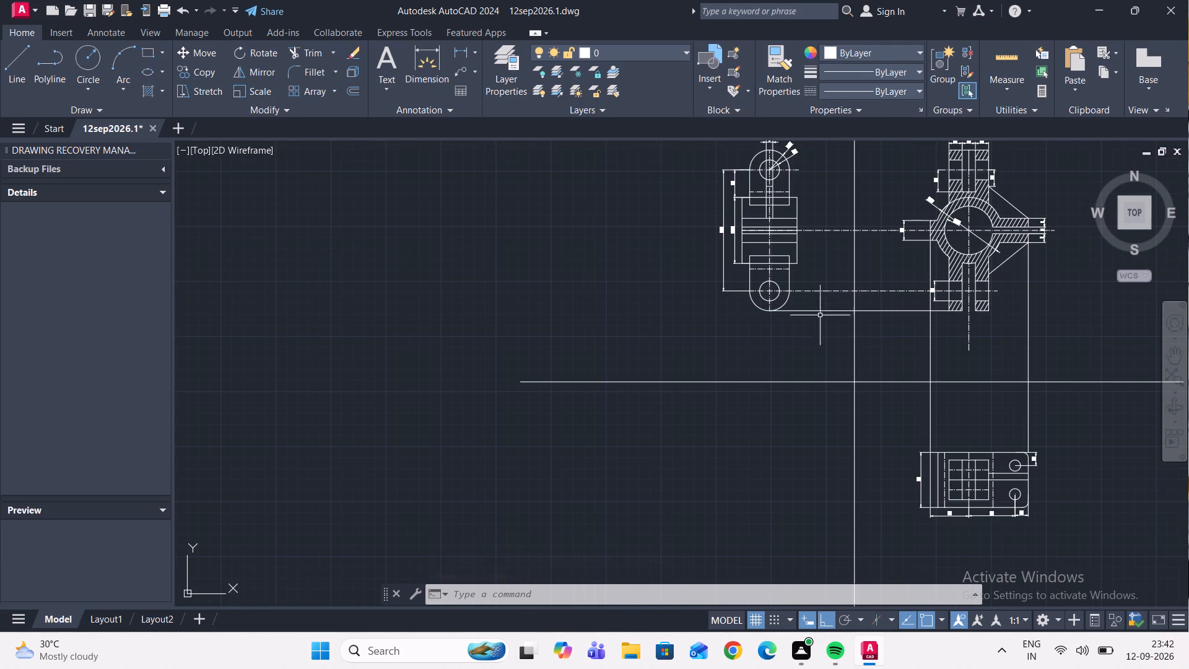
{"action": "left_click", "coordinate": [322, 53]}
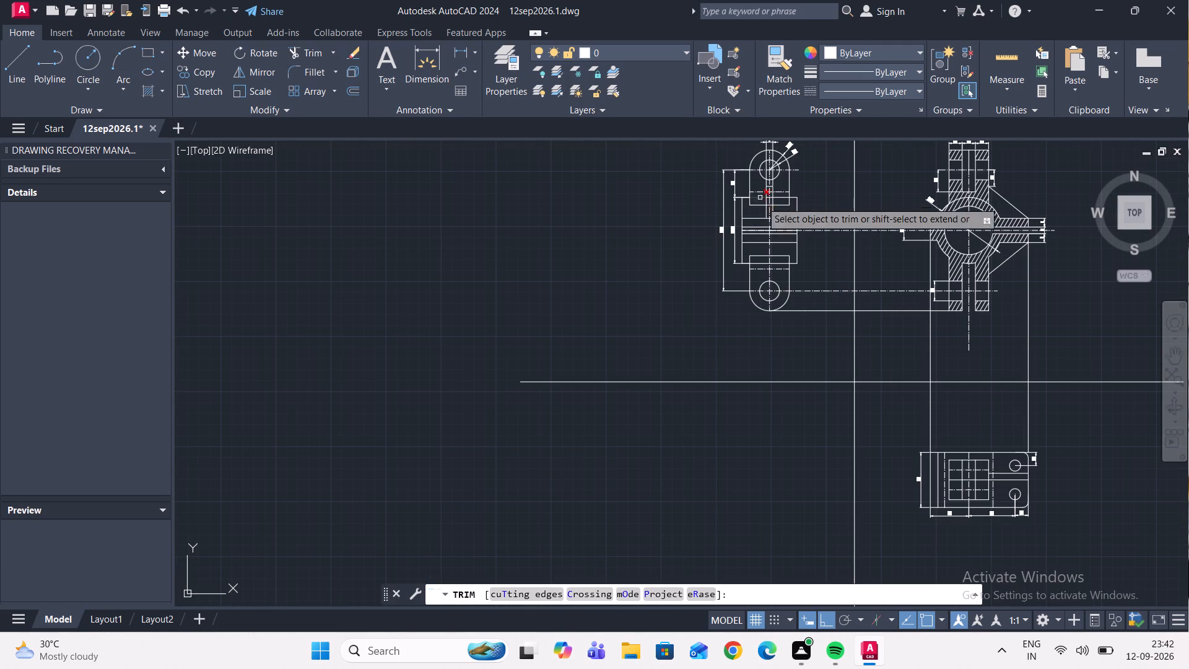
{"action": "left_click", "coordinate": [816, 292]}
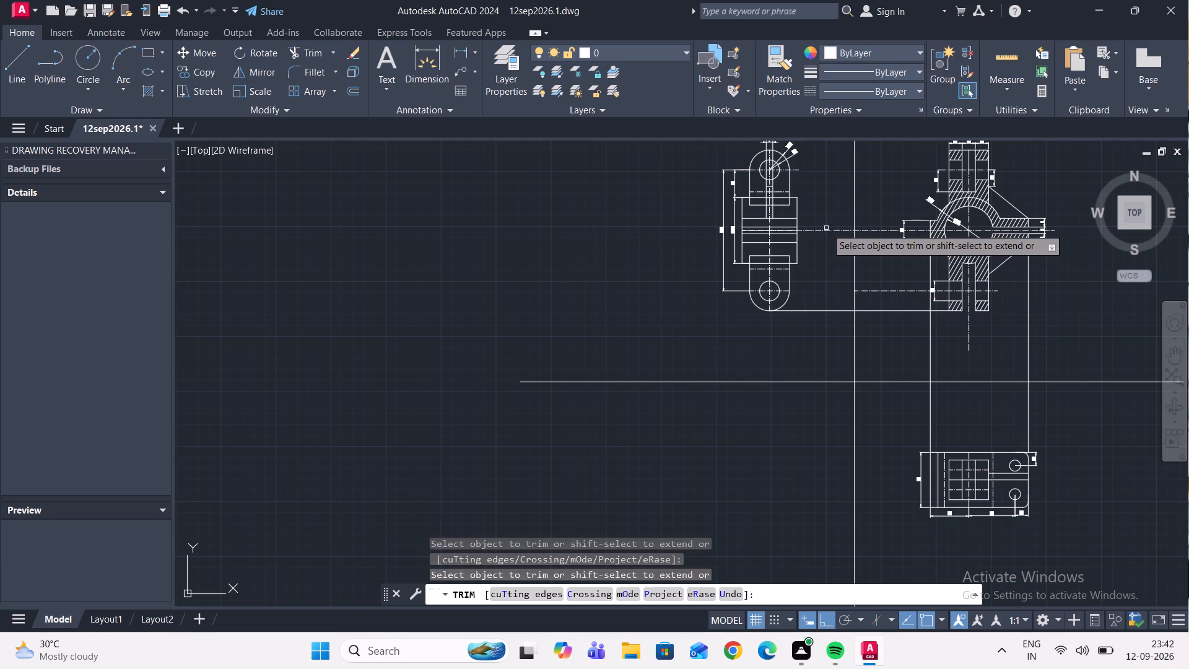
{"action": "left_click", "coordinate": [826, 230]}
{"action": "left_click", "coordinate": [879, 231]}
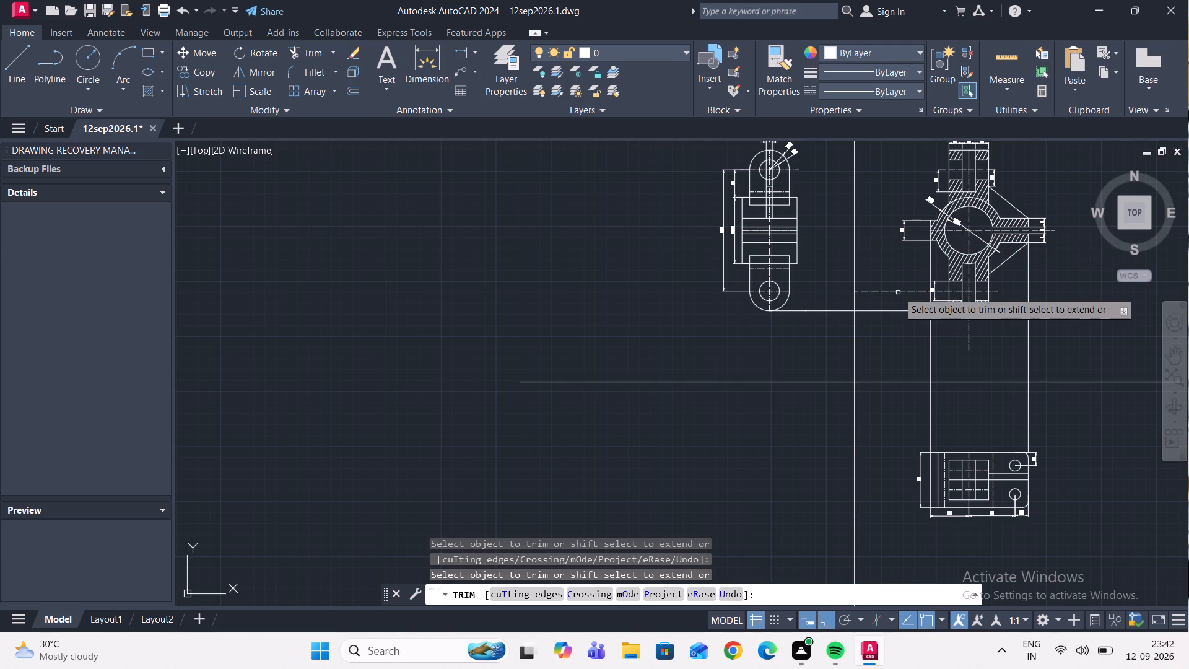
{"action": "left_click", "coordinate": [898, 292]}
{"action": "left_click", "coordinate": [933, 358]}
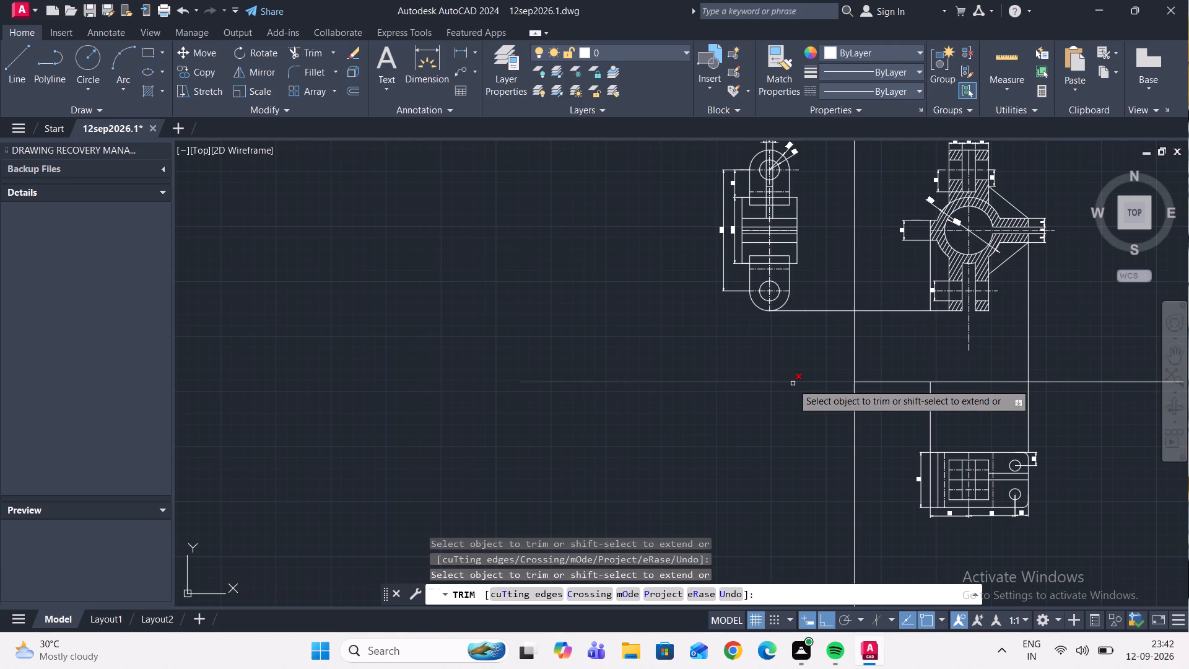
{"action": "key", "text": "Escape"}
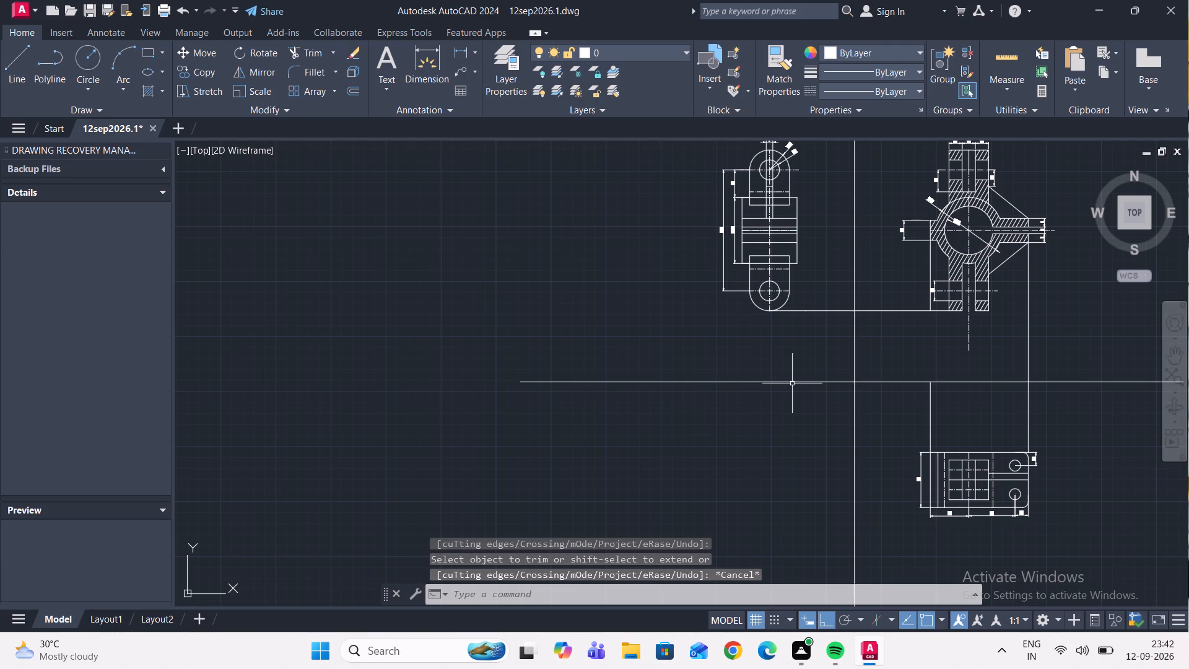
Erase the horizontal projection line at the sectional view's base and the three remaining vertical projection lines leading down to the lower view.
{"action": "left_click", "coordinate": [900, 311]}
{"action": "left_click", "coordinate": [930, 278]}
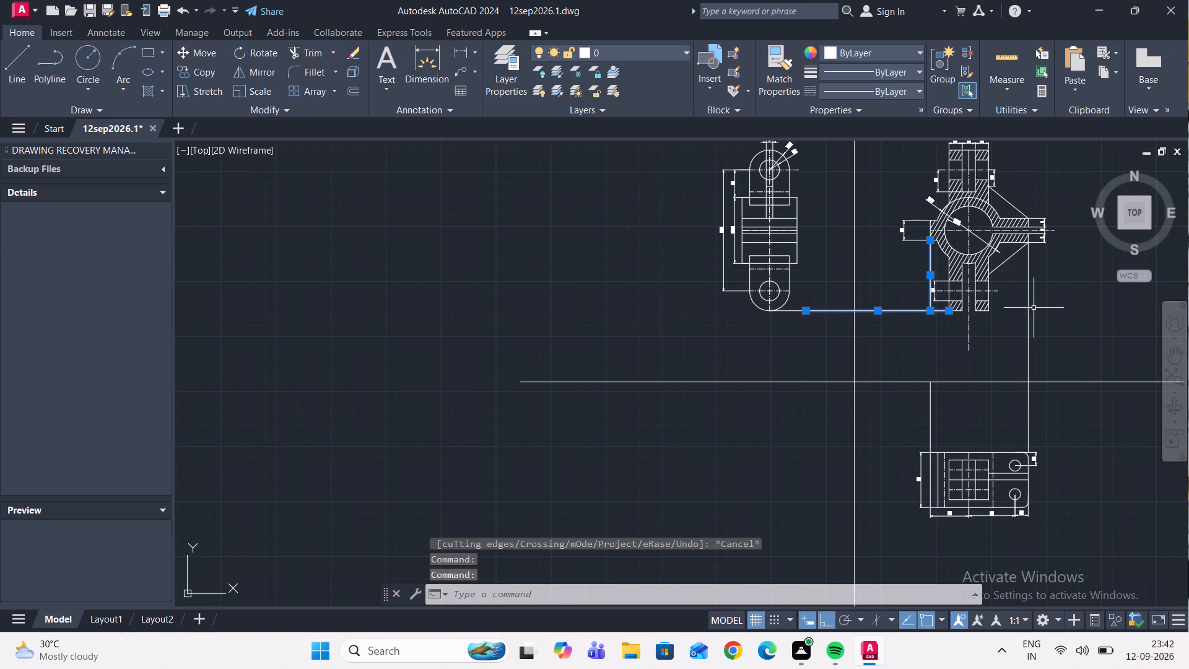
{"action": "left_click", "coordinate": [1030, 309]}
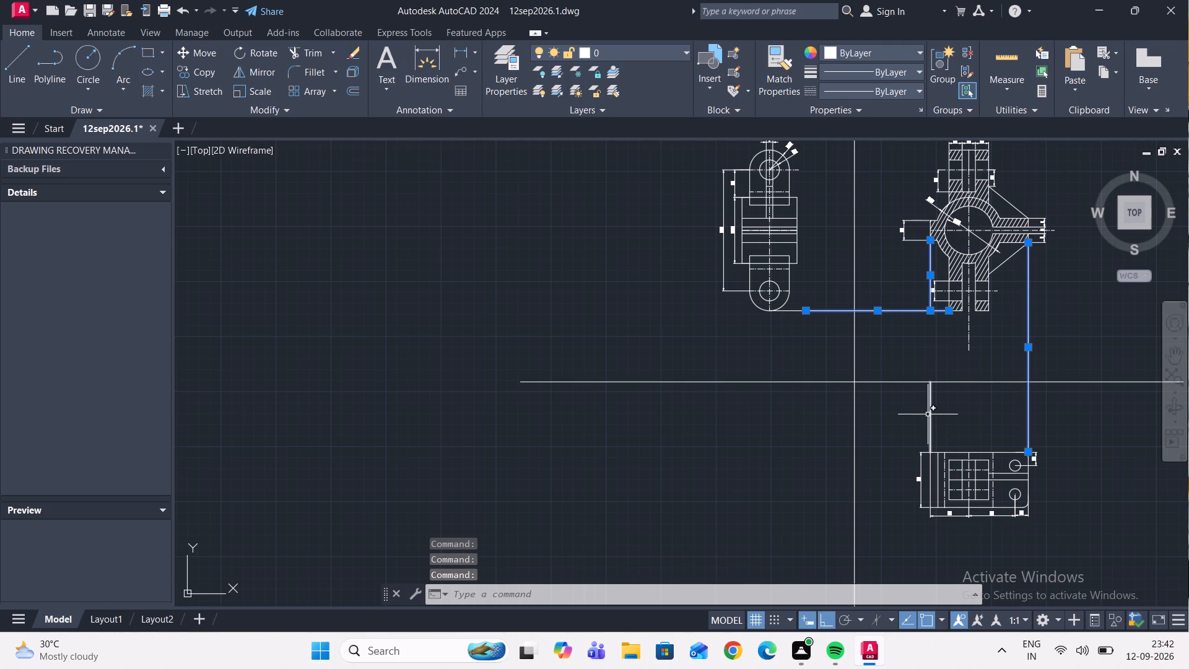
{"action": "left_click", "coordinate": [930, 411]}
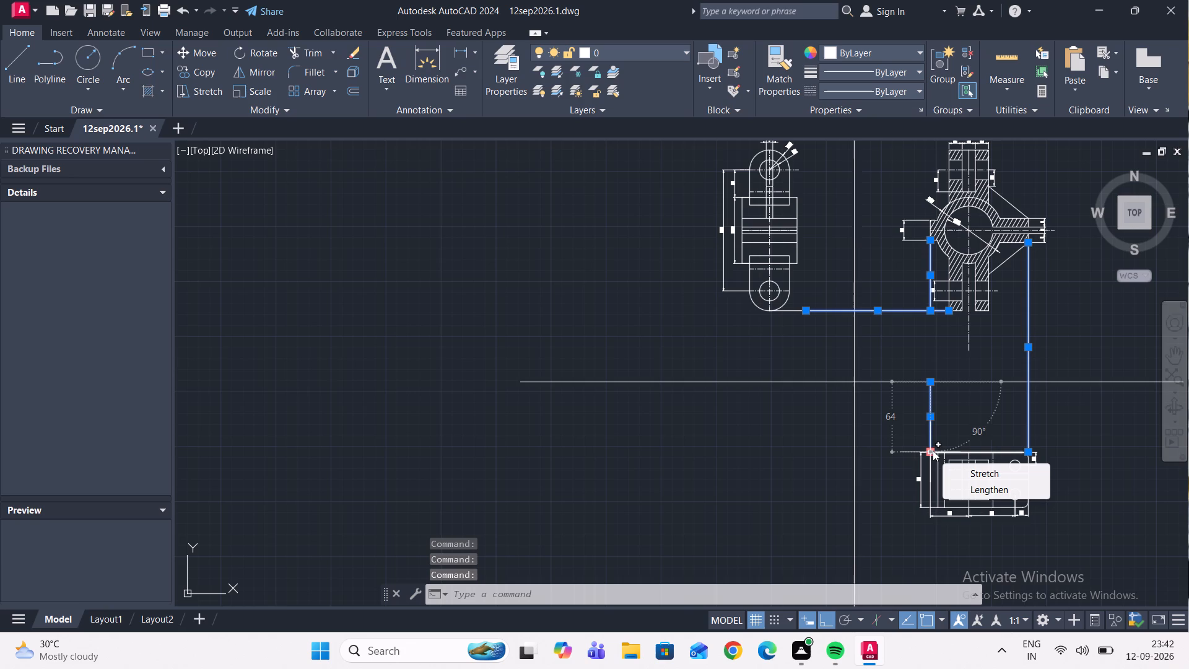
{"action": "key", "text": "Delete"}
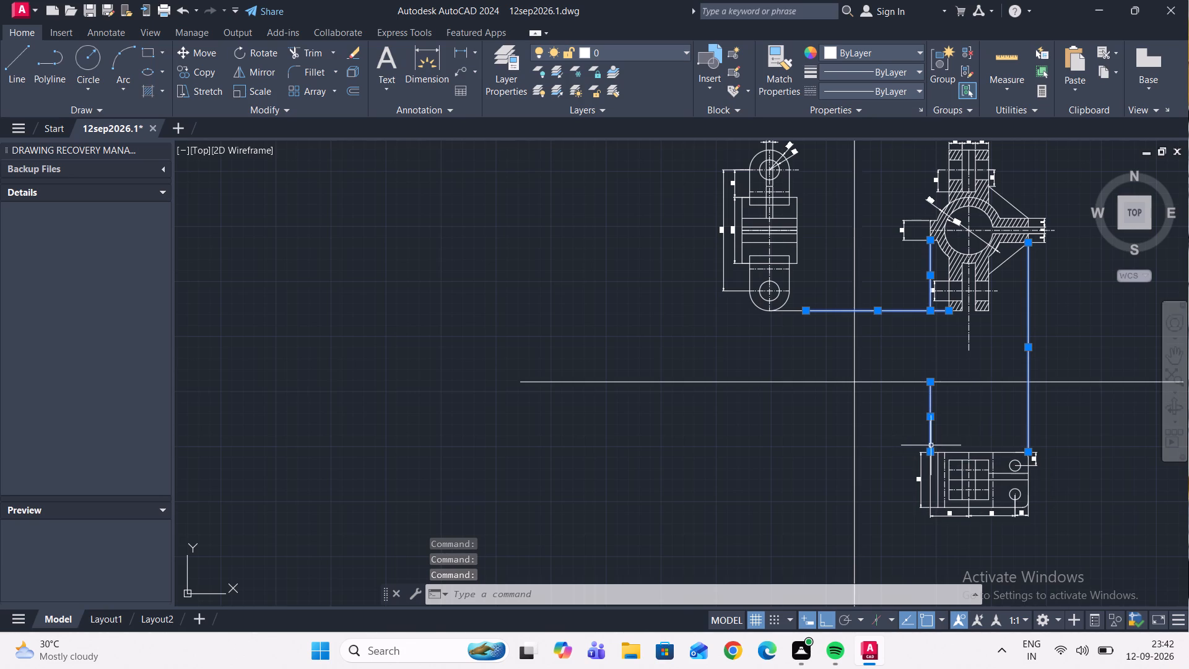
{"action": "key", "text": "Delete"}
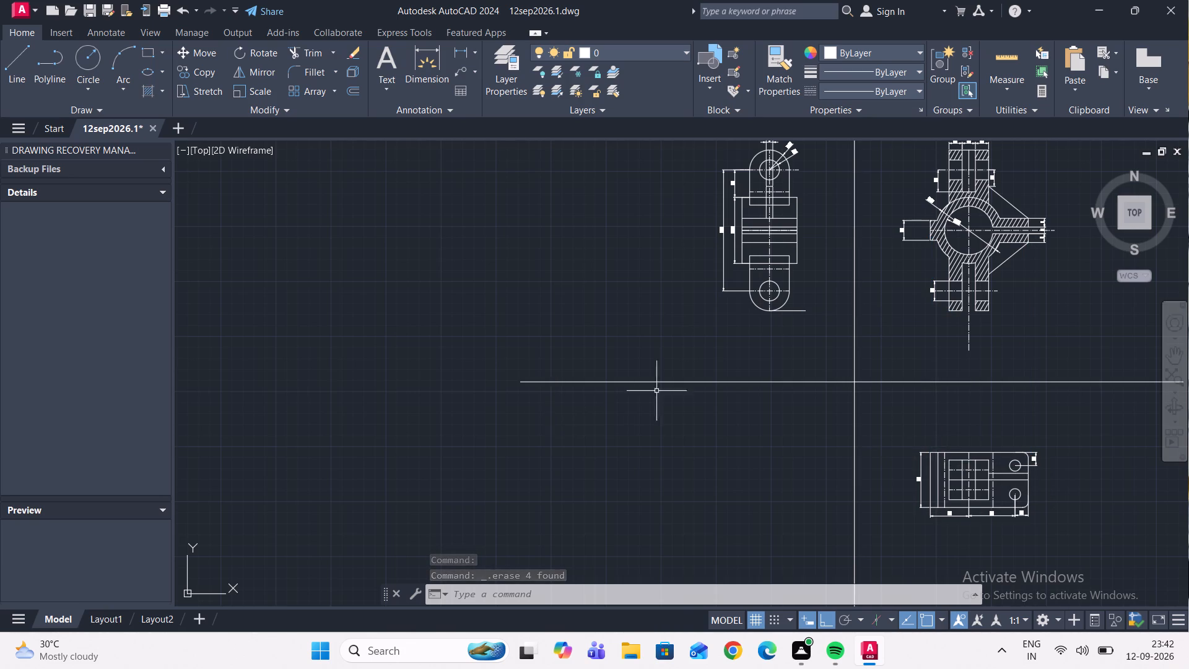
Erase the short leftover horizontal projection line at the bottom of the left view's rounded lug.
{"action": "scroll", "coordinate": [767, 312], "scroll_direction": "up", "scroll_amount": 2}
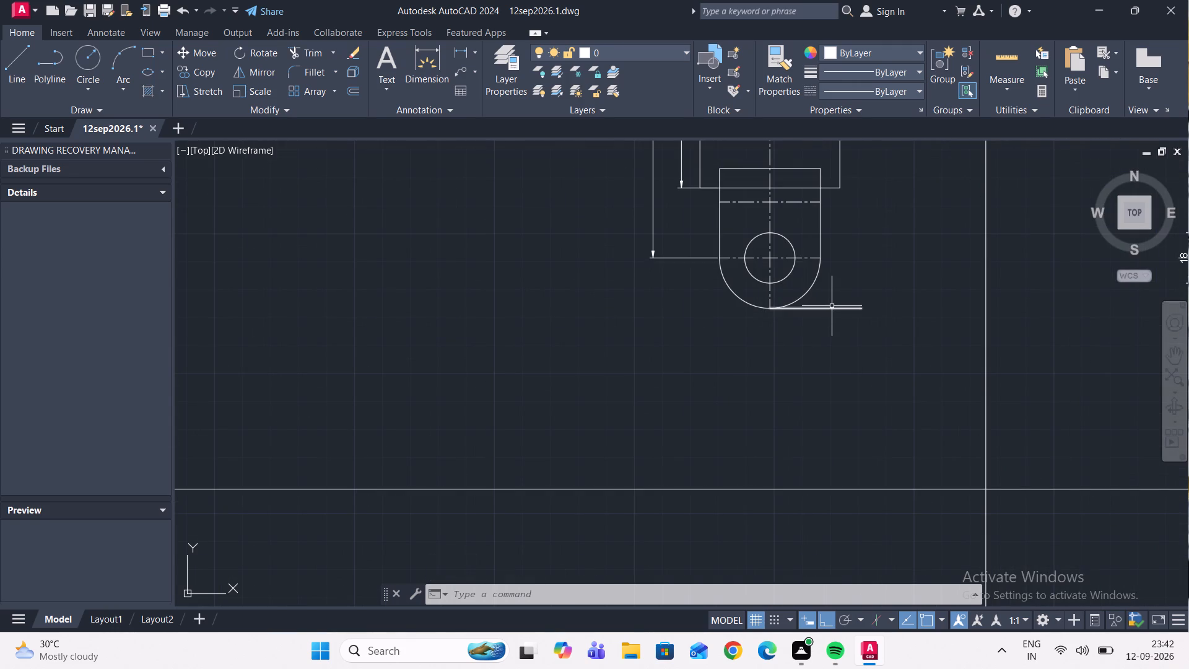
{"action": "left_click", "coordinate": [832, 306]}
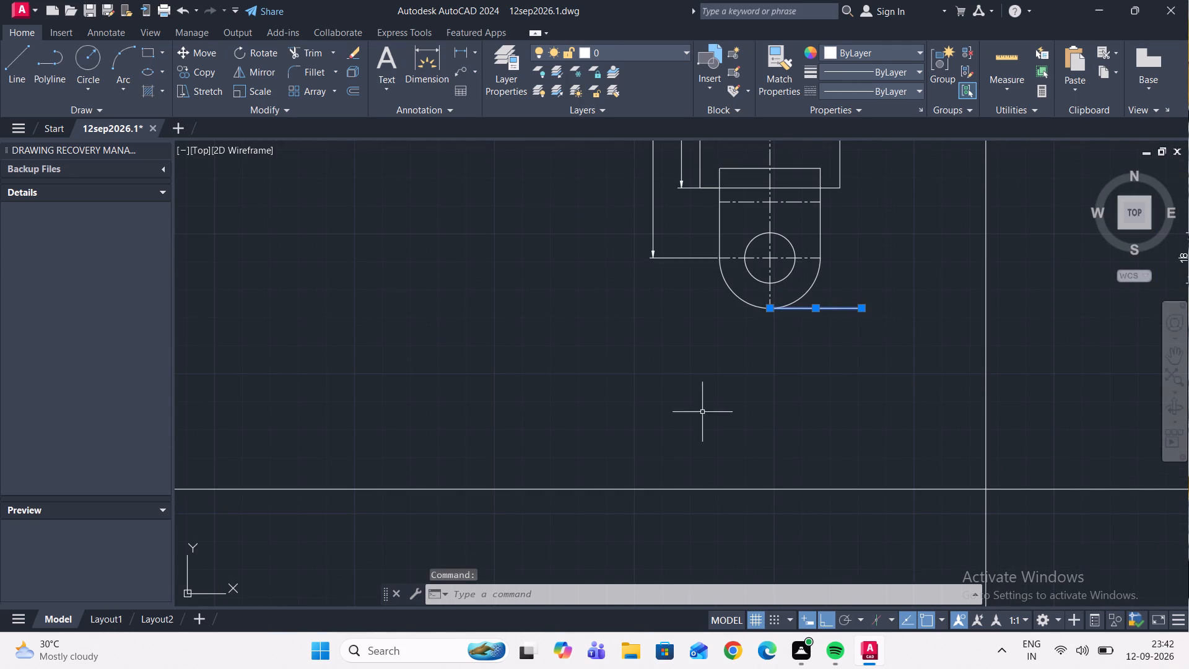
{"action": "right_click", "coordinate": [705, 403]}
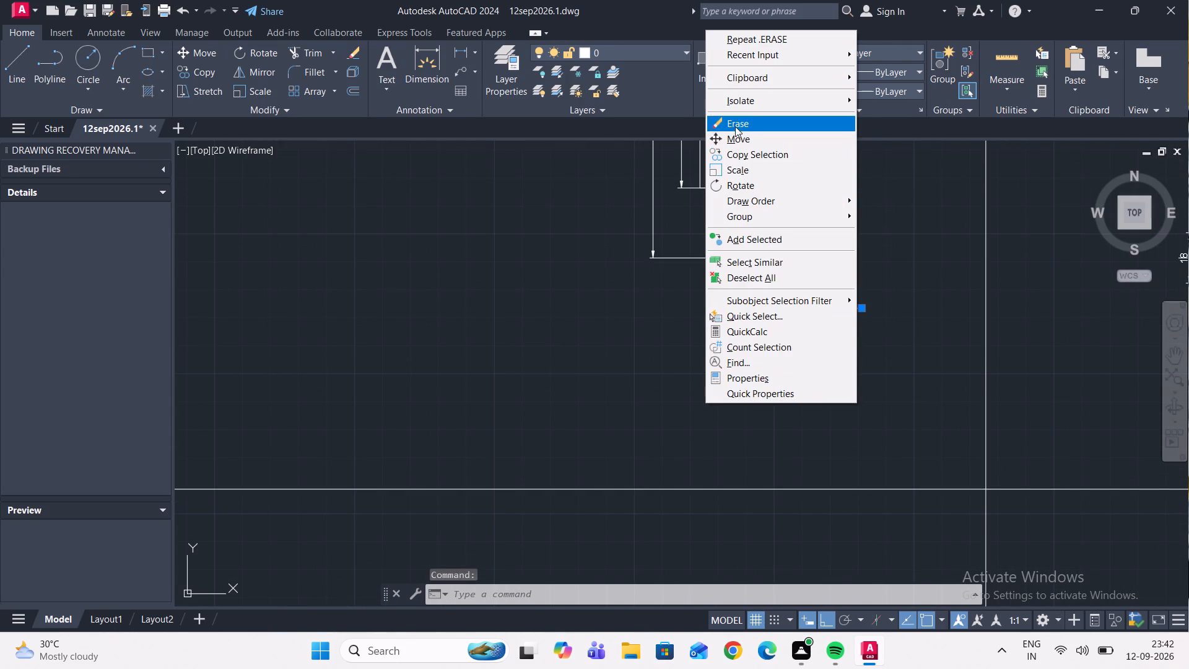
{"action": "left_click", "coordinate": [735, 126]}
Examine the dimensioned isometric view, the sectioned isometric view and the projected views for completeness.
{"action": "scroll", "coordinate": [853, 339], "scroll_direction": "down", "scroll_amount": 4}
{"action": "scroll", "coordinate": [838, 246], "scroll_direction": "down", "scroll_amount": 2}
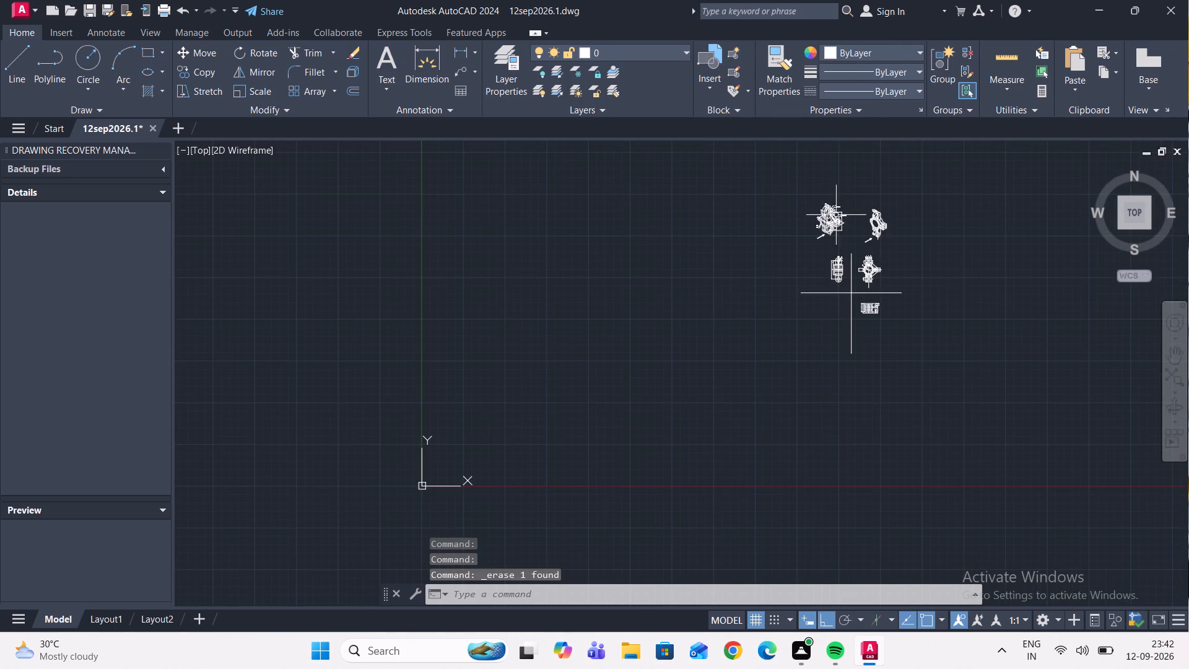
{"action": "scroll", "coordinate": [834, 217], "scroll_direction": "up", "scroll_amount": 5}
{"action": "middle_click_drag", "start_coordinate": [779, 237], "coordinate": [684, 341]}
{"action": "scroll", "coordinate": [656, 292], "scroll_direction": "up", "scroll_amount": 2}
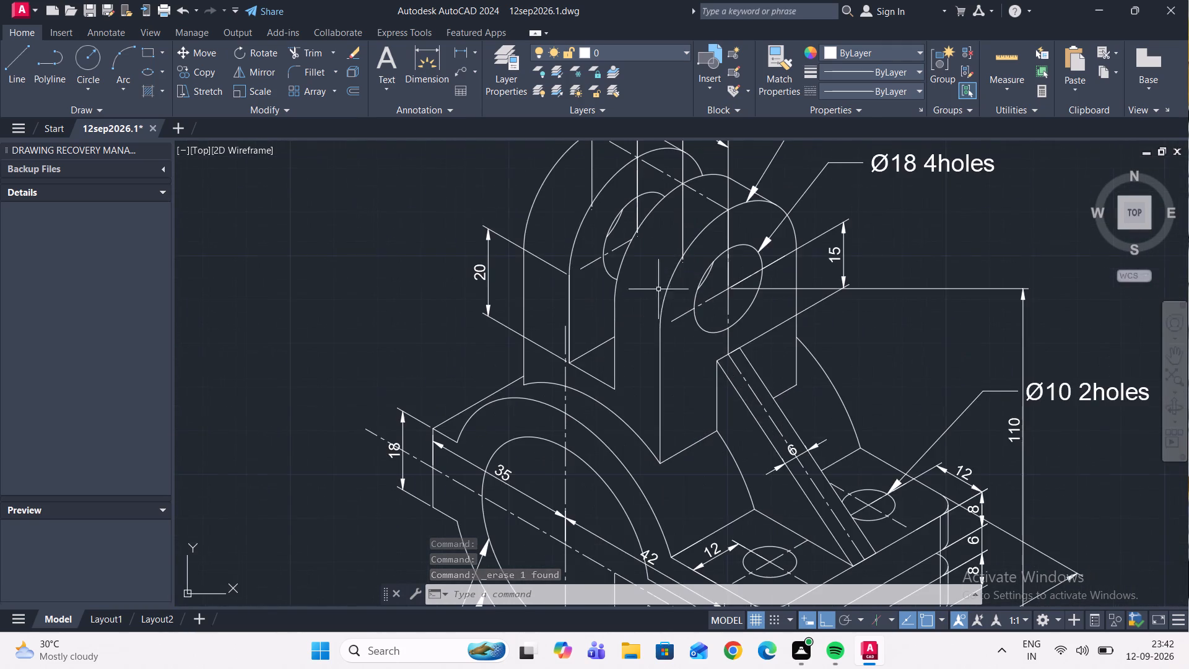
{"action": "scroll", "coordinate": [872, 327], "scroll_direction": "down", "scroll_amount": 4}
{"action": "middle_click_drag", "start_coordinate": [1083, 338], "coordinate": [869, 295]}
{"action": "scroll", "coordinate": [822, 253], "scroll_direction": "up", "scroll_amount": 2}
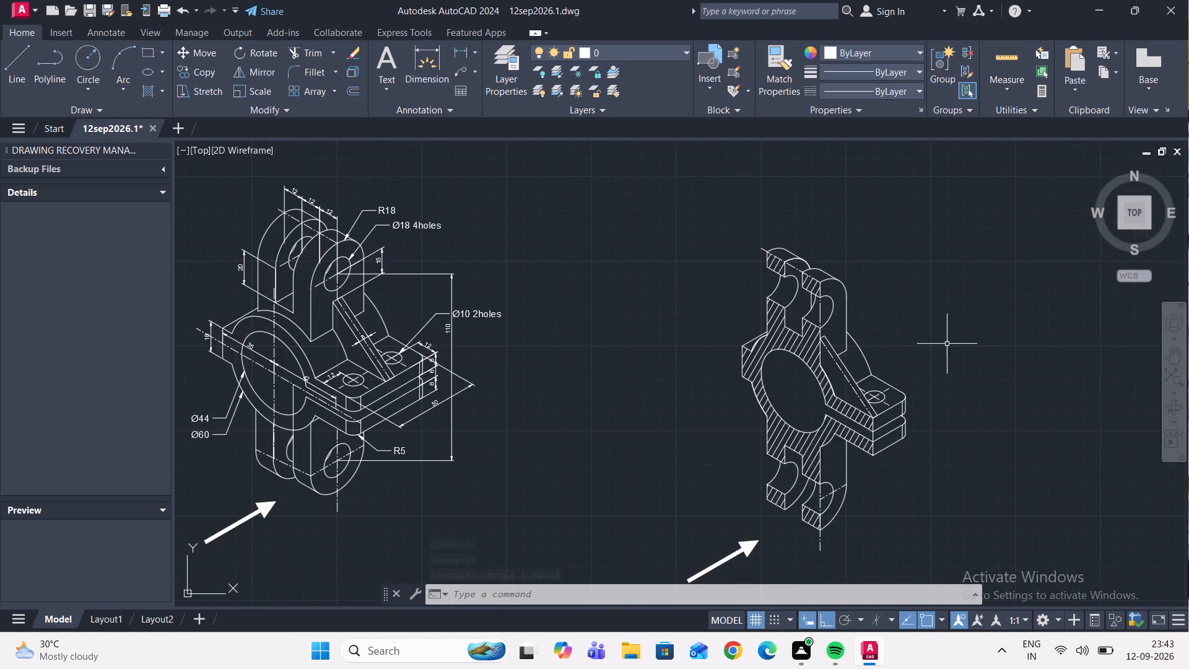
{"action": "scroll", "coordinate": [925, 354], "scroll_direction": "down", "scroll_amount": 4}
{"action": "scroll", "coordinate": [899, 399], "scroll_direction": "up", "scroll_amount": 3}
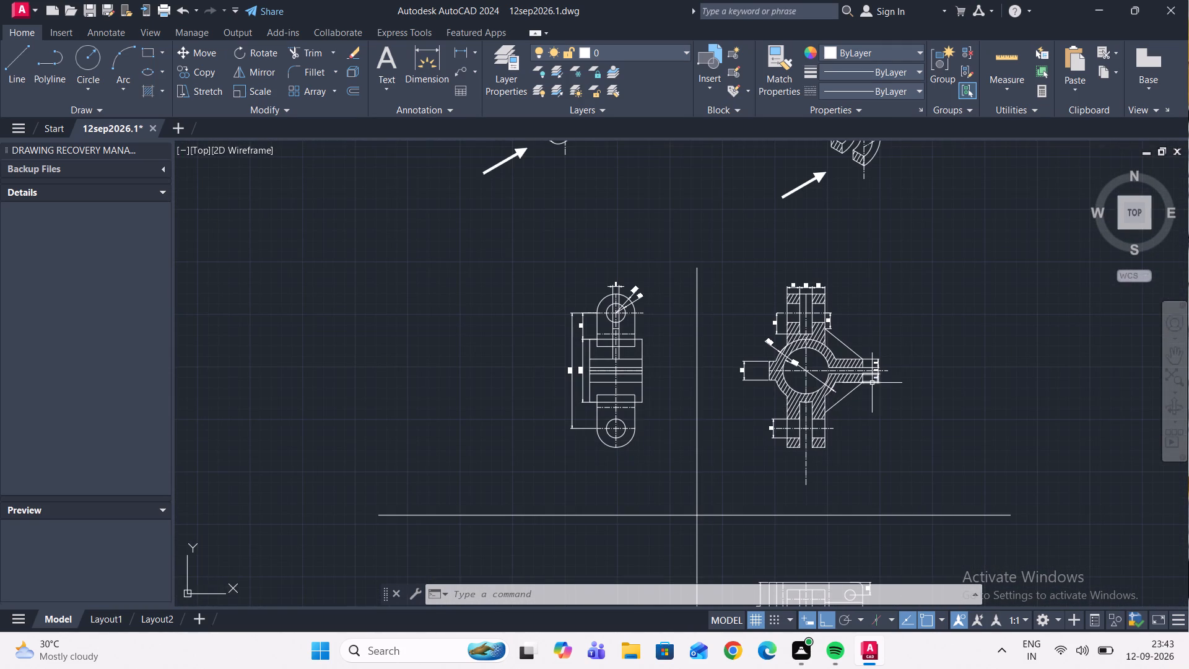
{"action": "middle_click_drag", "start_coordinate": [838, 472], "coordinate": [825, 418]}
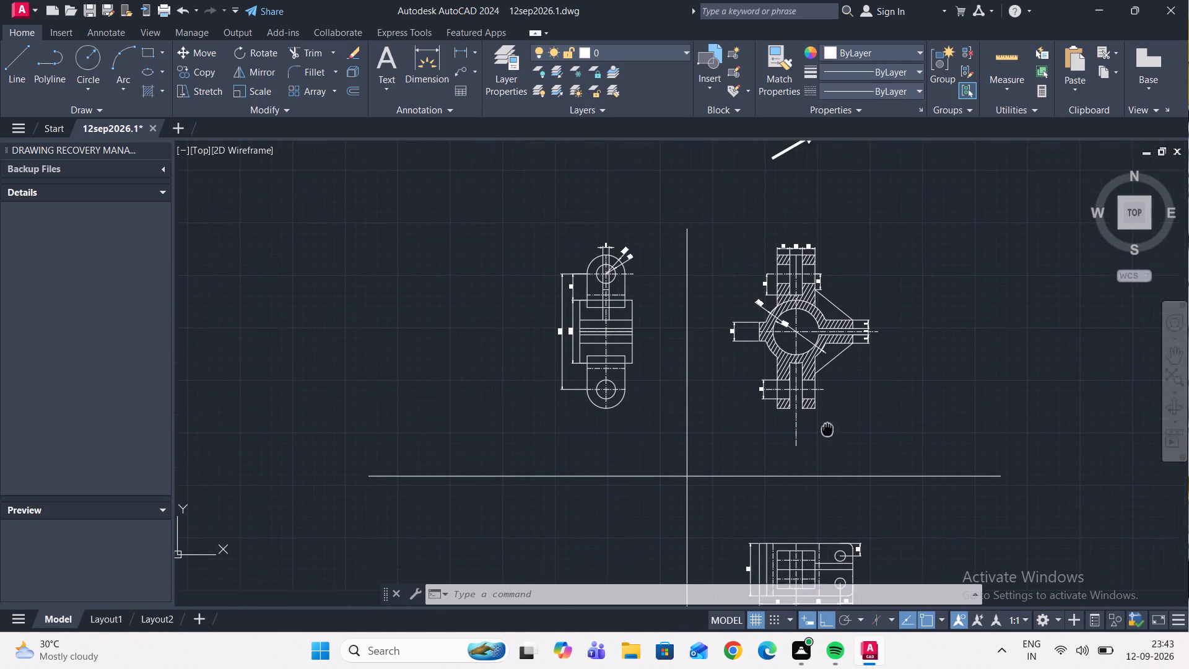
Start a multiline text box beneath the sectional view, just above the horizontal divider.
{"action": "middle_click_drag", "start_coordinate": [825, 418], "coordinate": [824, 417]}
{"action": "left_click", "coordinate": [390, 64]}
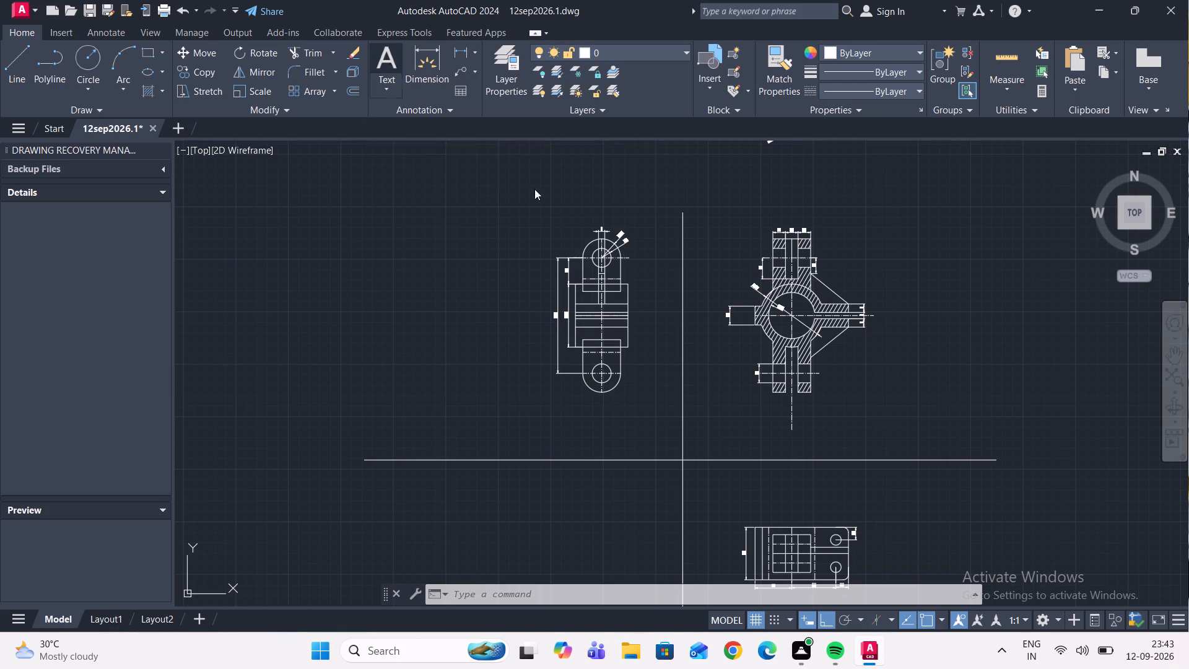
{"action": "scroll", "coordinate": [753, 409], "scroll_direction": "up", "scroll_amount": 2}
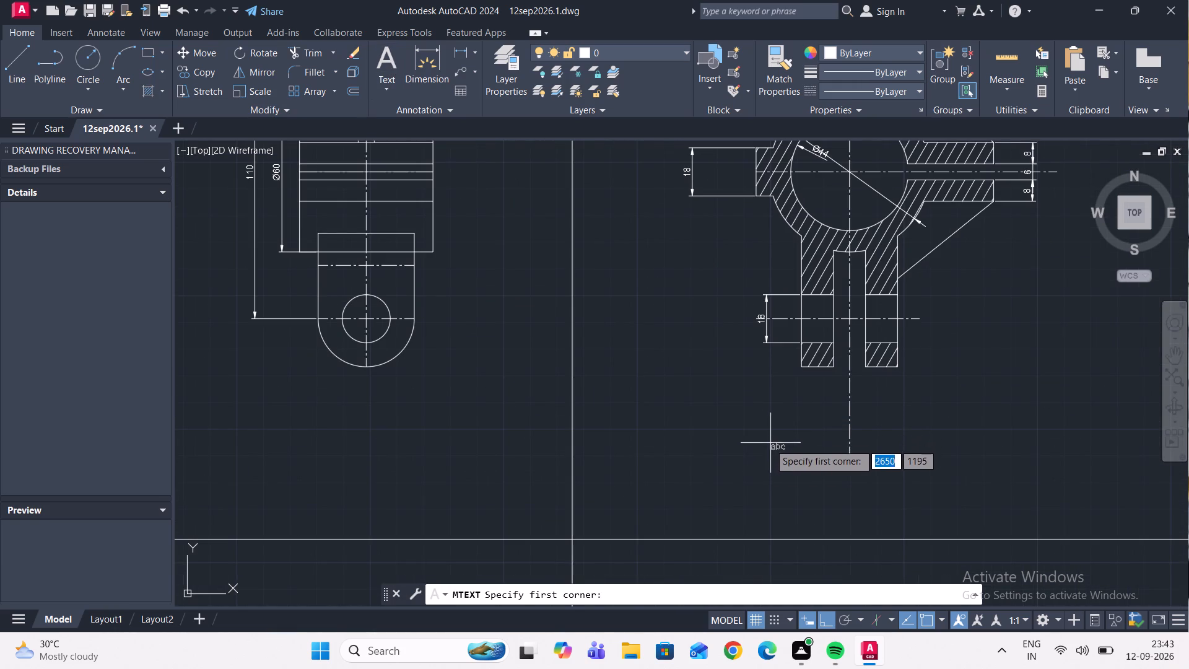
{"action": "left_click_drag", "start_coordinate": [747, 483], "coordinate": [752, 483]}
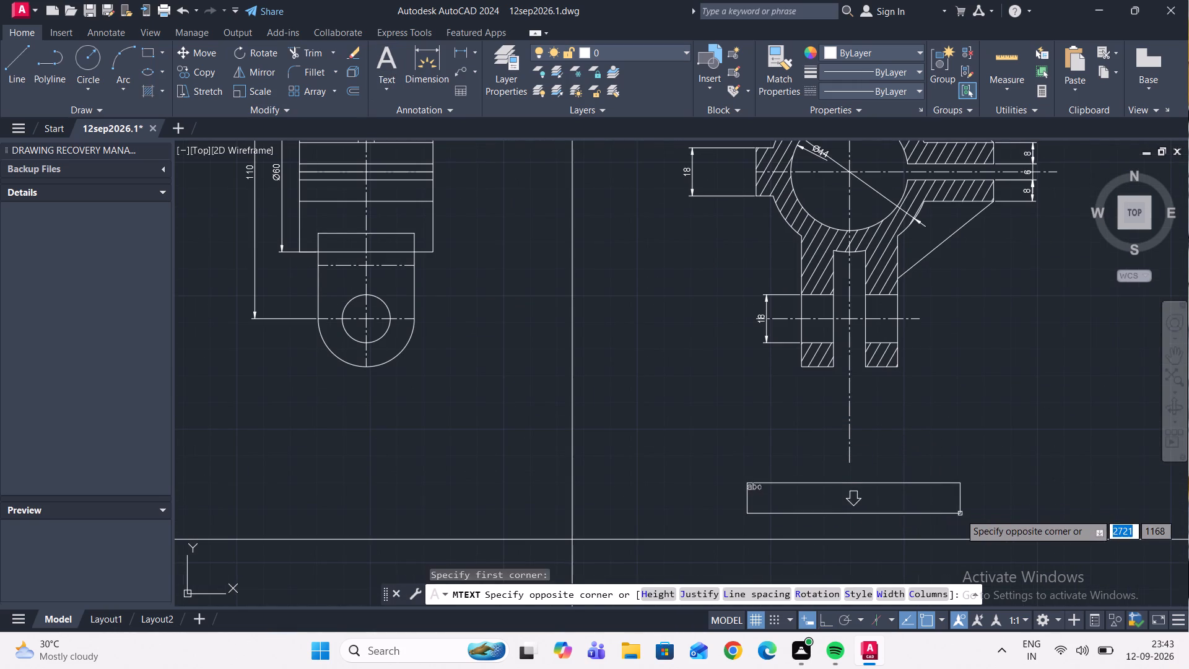
{"action": "left_click", "coordinate": [958, 520]}
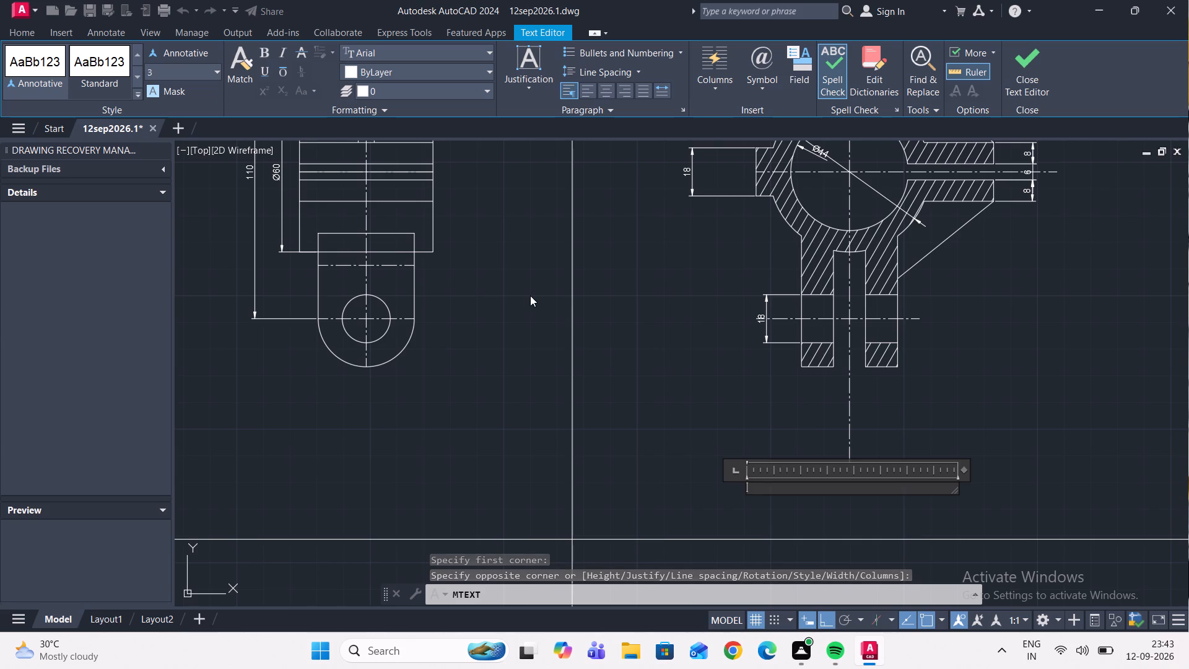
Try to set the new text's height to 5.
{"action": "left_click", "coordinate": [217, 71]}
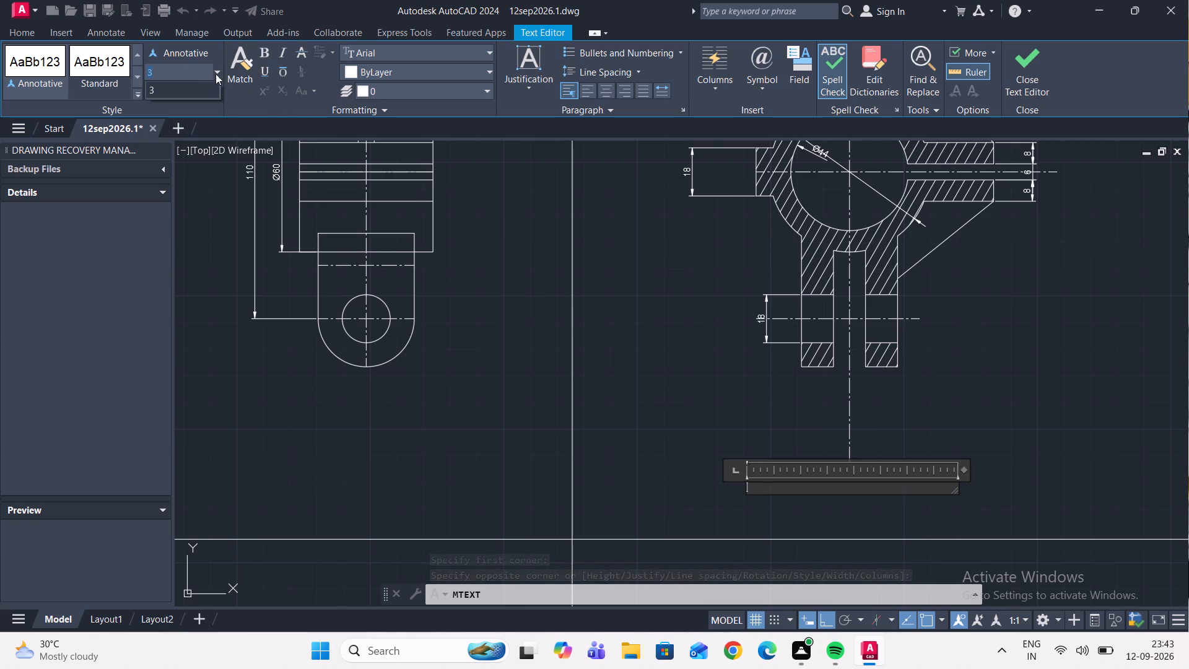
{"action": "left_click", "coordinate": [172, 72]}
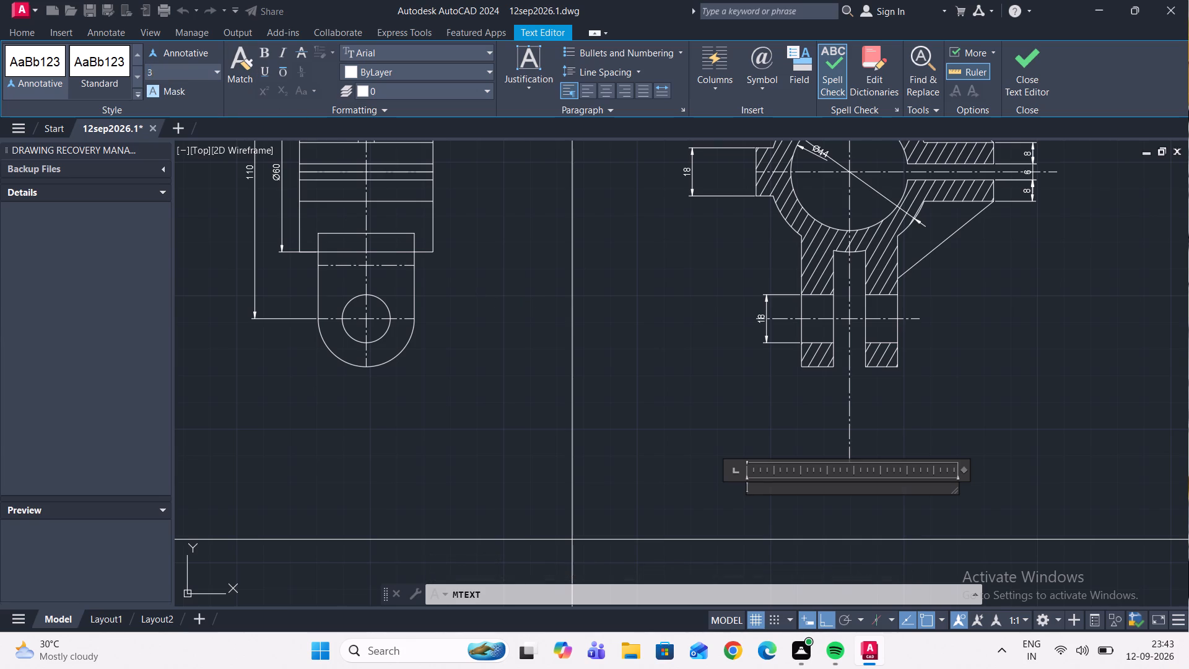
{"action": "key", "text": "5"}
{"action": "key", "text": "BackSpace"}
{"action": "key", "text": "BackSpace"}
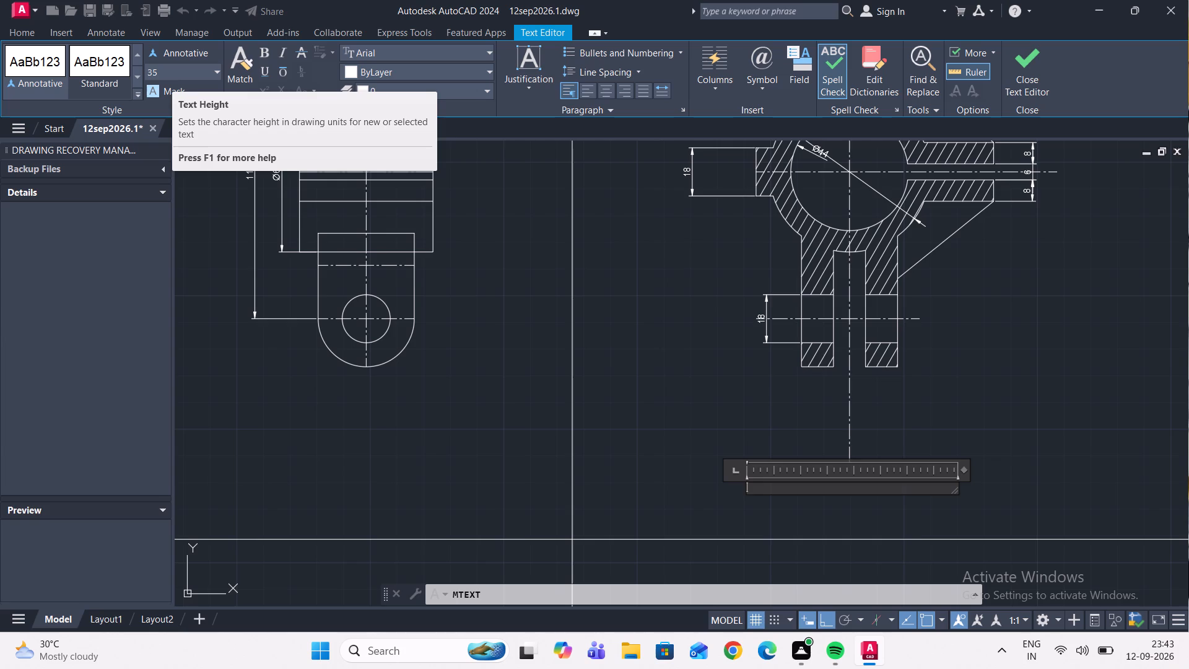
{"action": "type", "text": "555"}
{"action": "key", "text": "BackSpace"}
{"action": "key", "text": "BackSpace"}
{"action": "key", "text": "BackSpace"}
Enter "sectional front view" as the label text and finish the text object.
{"action": "type", "text": "se"}
{"action": "type", "text": "ctiona"}
{"action": "key", "text": "l"}
{"action": "key", "text": "space"}
{"action": "type", "text": "fr"}
{"action": "type", "text": "ont view"}
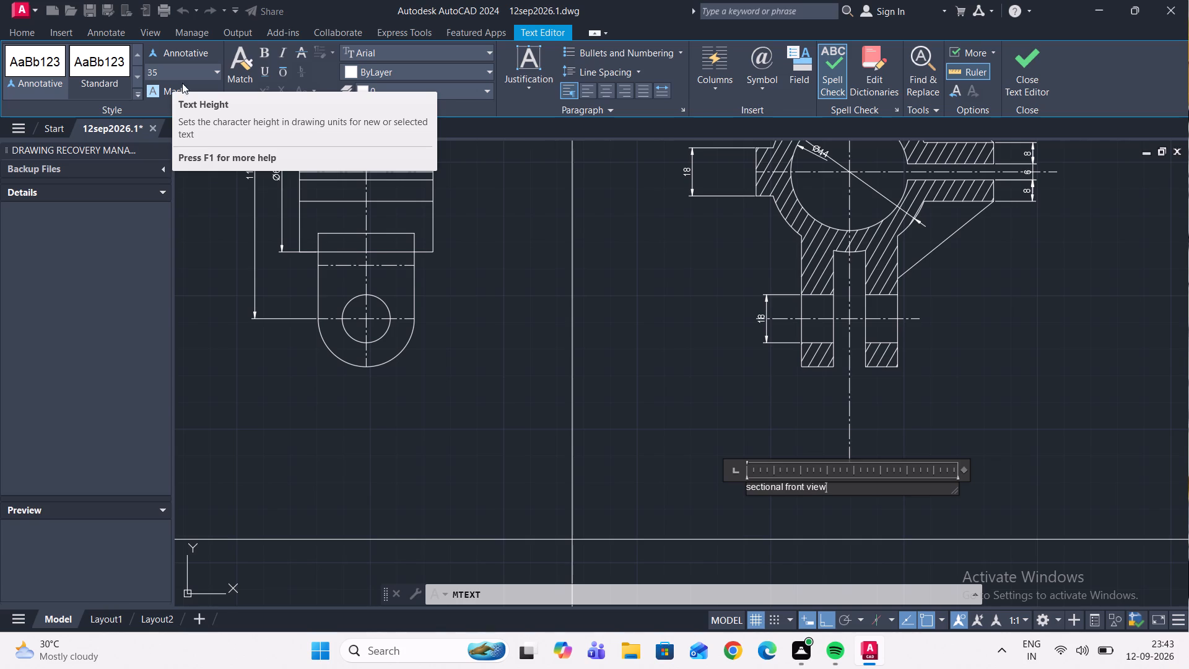
{"action": "left_click", "coordinate": [843, 504]}
Set the text height of the sectional front view label to 5.
{"action": "scroll", "coordinate": [767, 496], "scroll_direction": "up", "scroll_amount": 2}
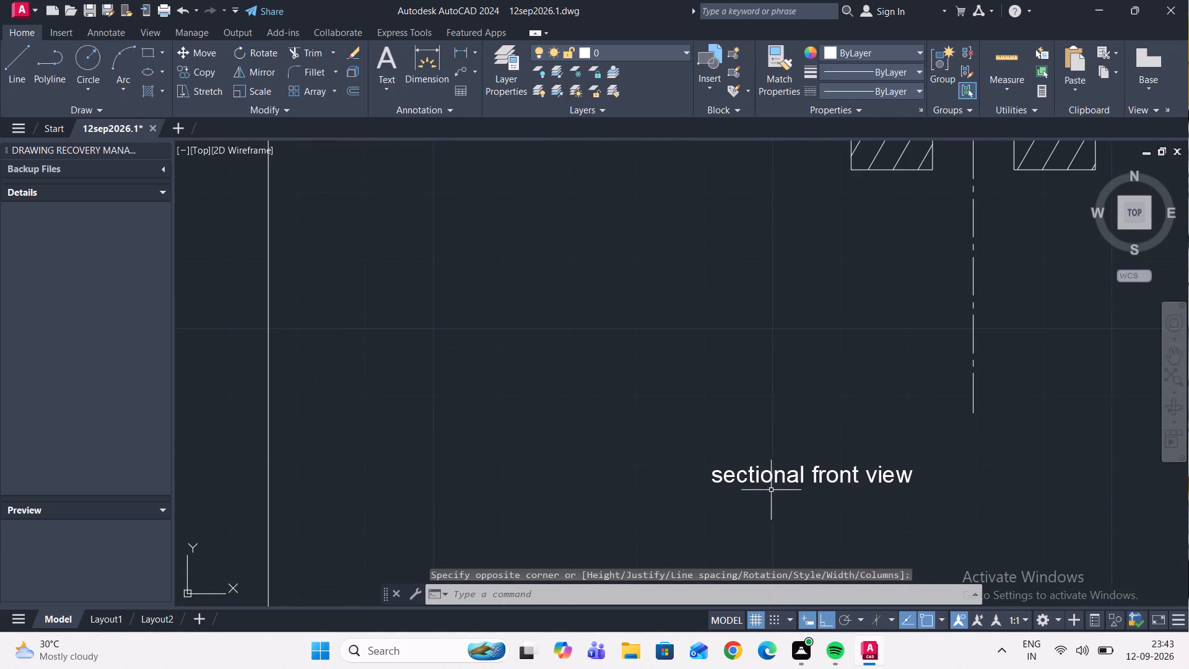
{"action": "left_click", "coordinate": [924, 511]}
{"action": "left_click", "coordinate": [679, 429]}
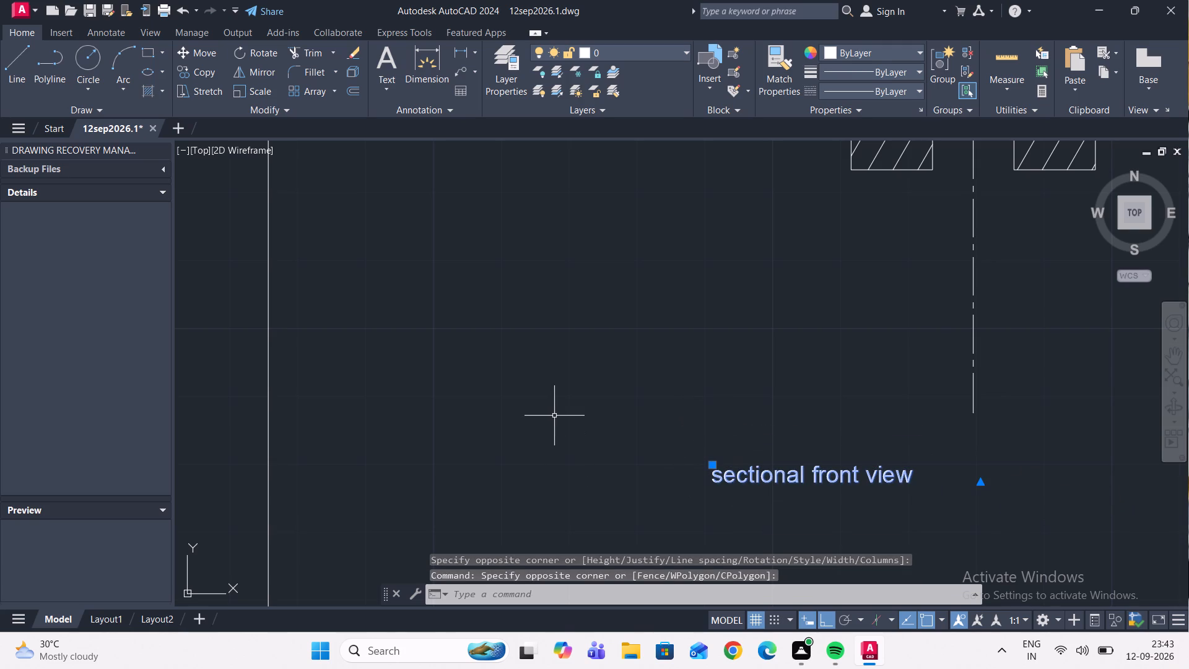
{"action": "key", "text": "ctrl+1"}
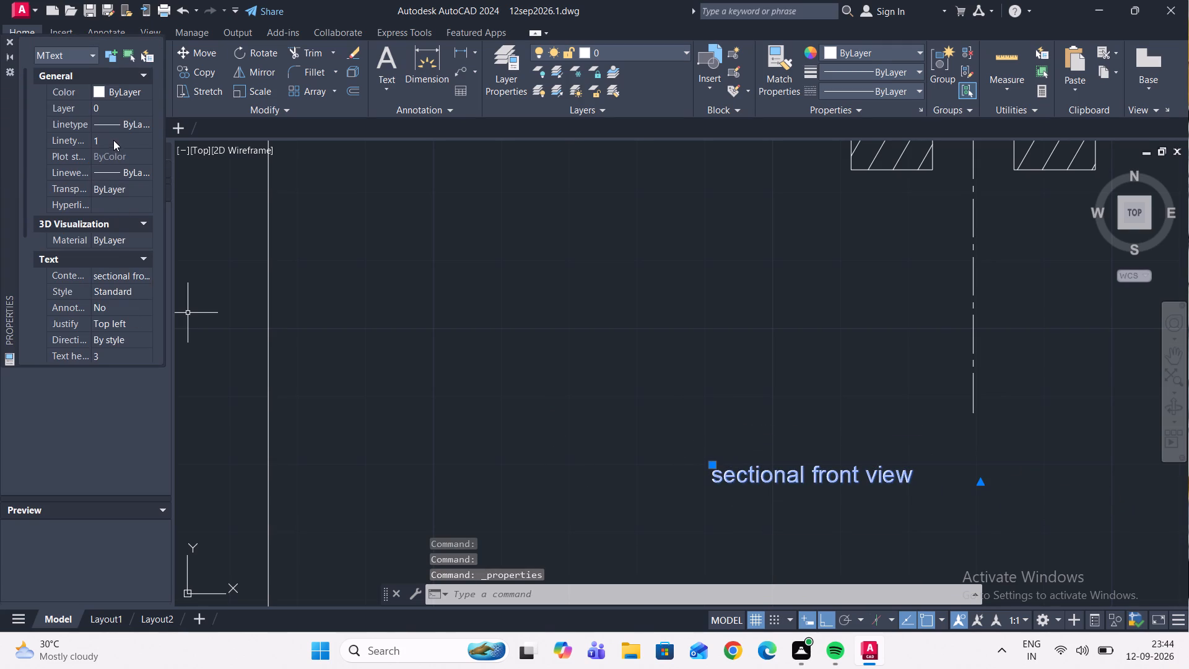
{"action": "scroll", "coordinate": [120, 286], "scroll_direction": "down", "scroll_amount": 1}
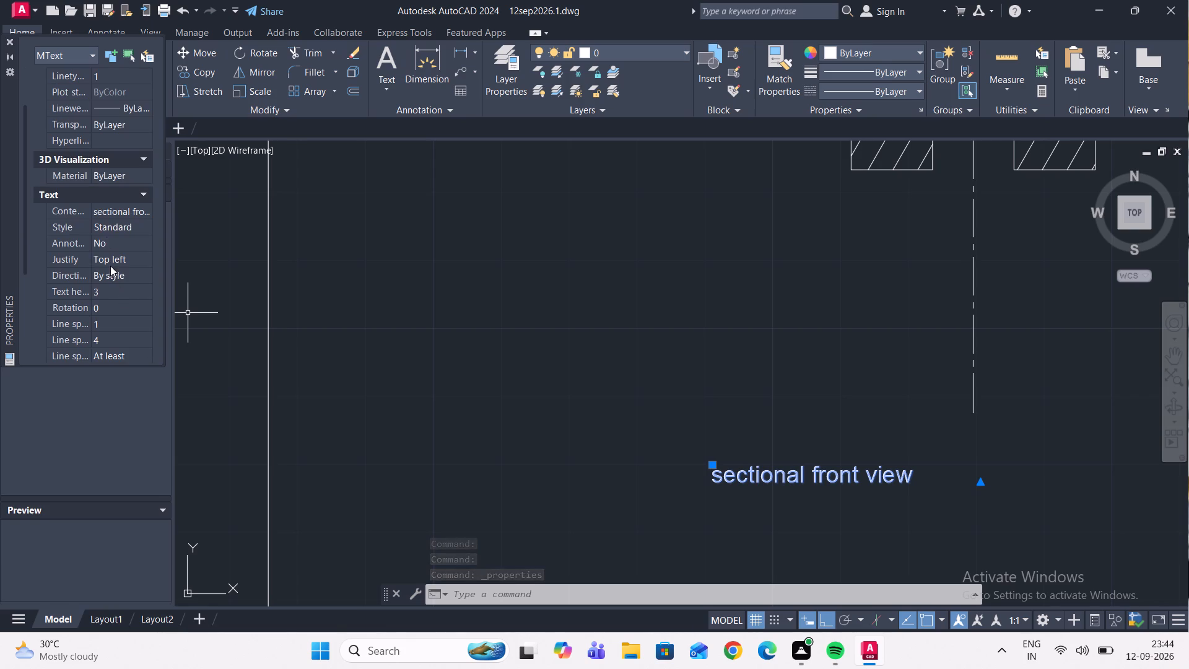
{"action": "left_click", "coordinate": [116, 285]}
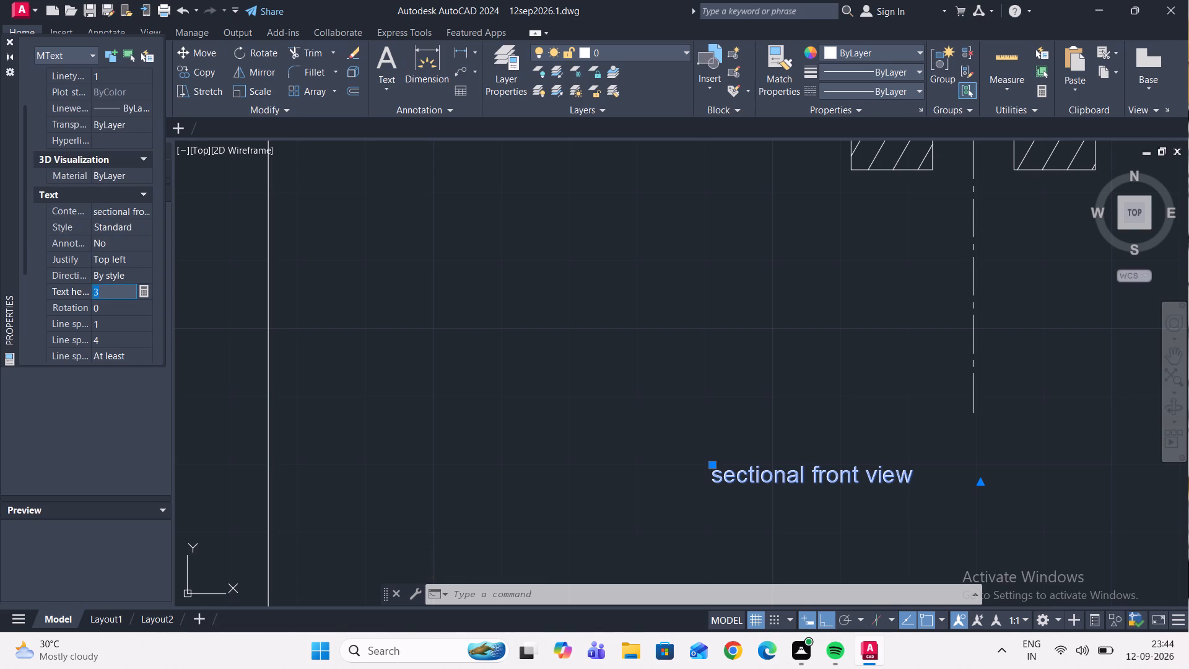
{"action": "key", "text": "5"}
{"action": "key", "text": "Return"}
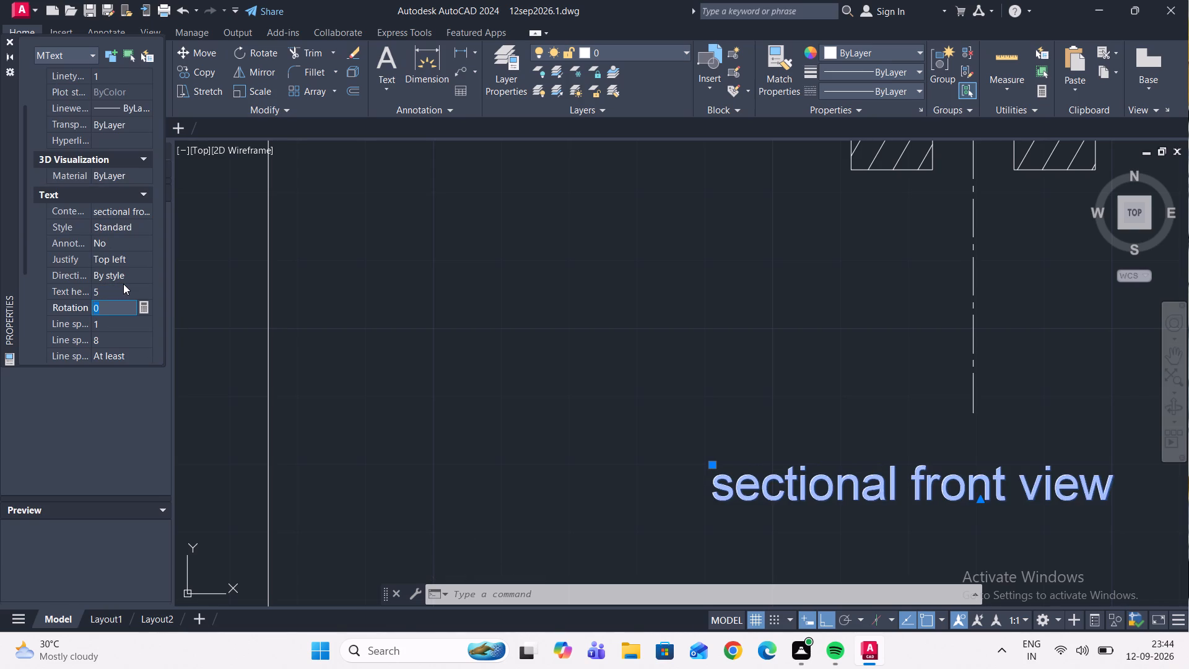
Replace the label's lowercase wording with "SECTIONAL FRONT VIEW" in capitals.
{"action": "left_click", "coordinate": [144, 214]}
{"action": "left_click", "coordinate": [144, 212]}
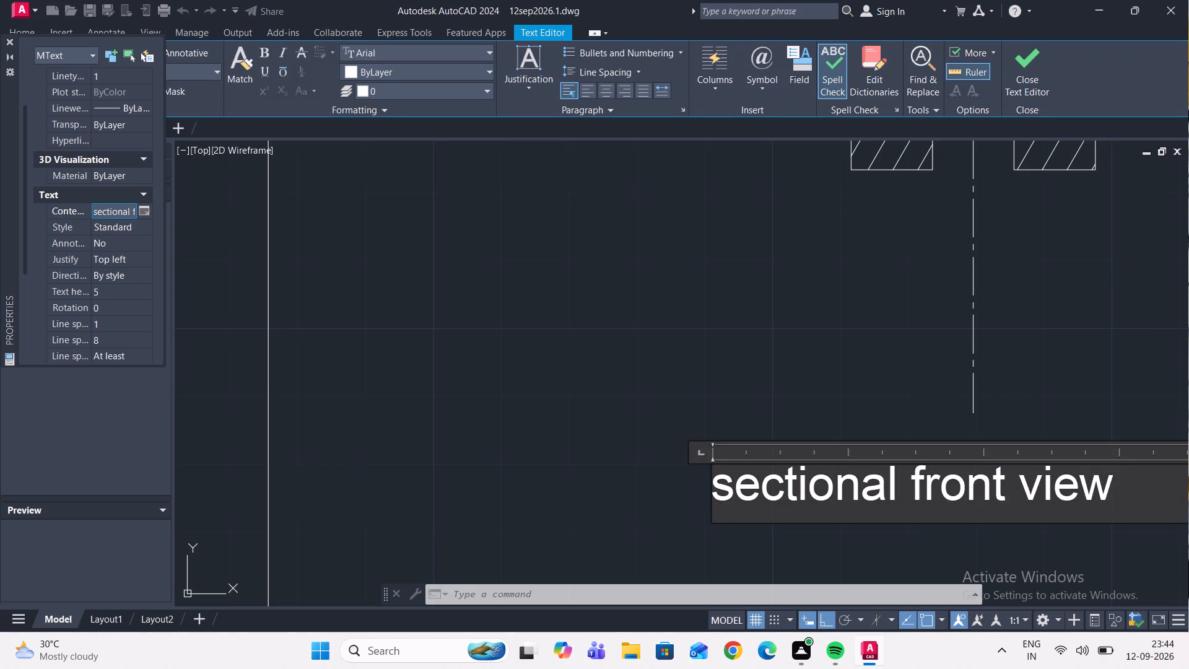
{"action": "left_click", "coordinate": [1116, 498]}
{"action": "key", "text": "BackSpace"}
{"action": "key", "text": "BackSpace"}
{"action": "key", "text": "BackSpace"}
{"action": "key", "text": "BackSpace"}
{"action": "key", "text": "BackSpace"}
{"action": "key", "text": "BackSpace"}
{"action": "key", "text": "BackSpace"}
{"action": "key", "text": "BackSpace"}
{"action": "key", "text": "BackSpace"}
{"action": "key", "text": "BackSpace"}
{"action": "key", "text": "BackSpace"}
{"action": "key", "text": "BackSpace"}
{"action": "key", "text": "BackSpace"}
{"action": "key", "text": "BackSpace"}
{"action": "key", "text": "BackSpace"}
{"action": "key", "text": "BackSpace"}
{"action": "key", "text": "BackSpace"}
{"action": "key", "text": "BackSpace"}
{"action": "key", "text": "BackSpace"}
{"action": "key", "text": "BackSpace"}
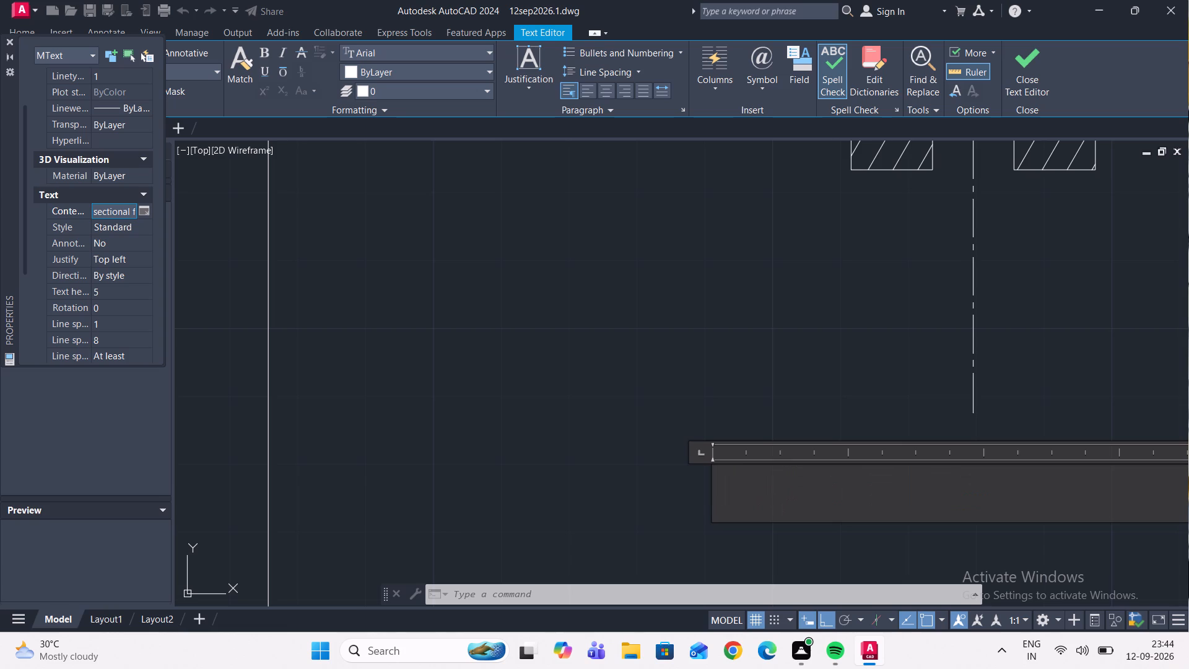
{"action": "type", "text": "SEC"}
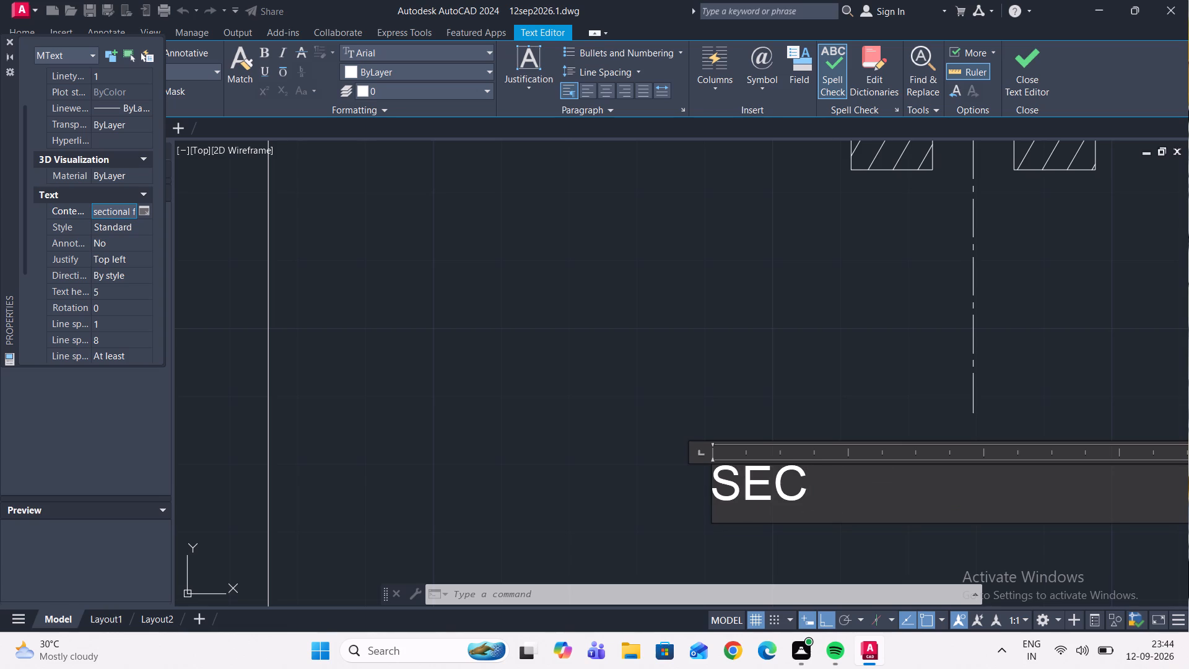
{"action": "key", "text": "t"}
{"action": "key", "text": "i"}
{"action": "type", "text": "ONAL FRON"}
{"action": "key", "text": "t"}
{"action": "key", "text": "space"}
{"action": "key", "text": "v"}
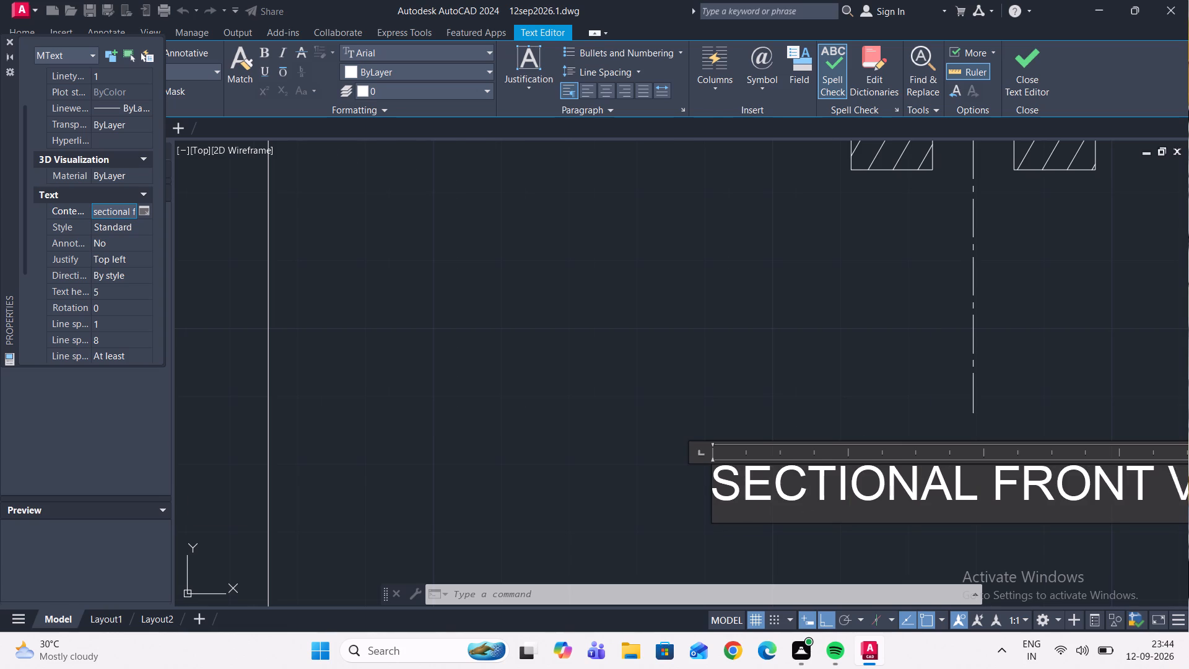
{"action": "type", "text": "IEW"}
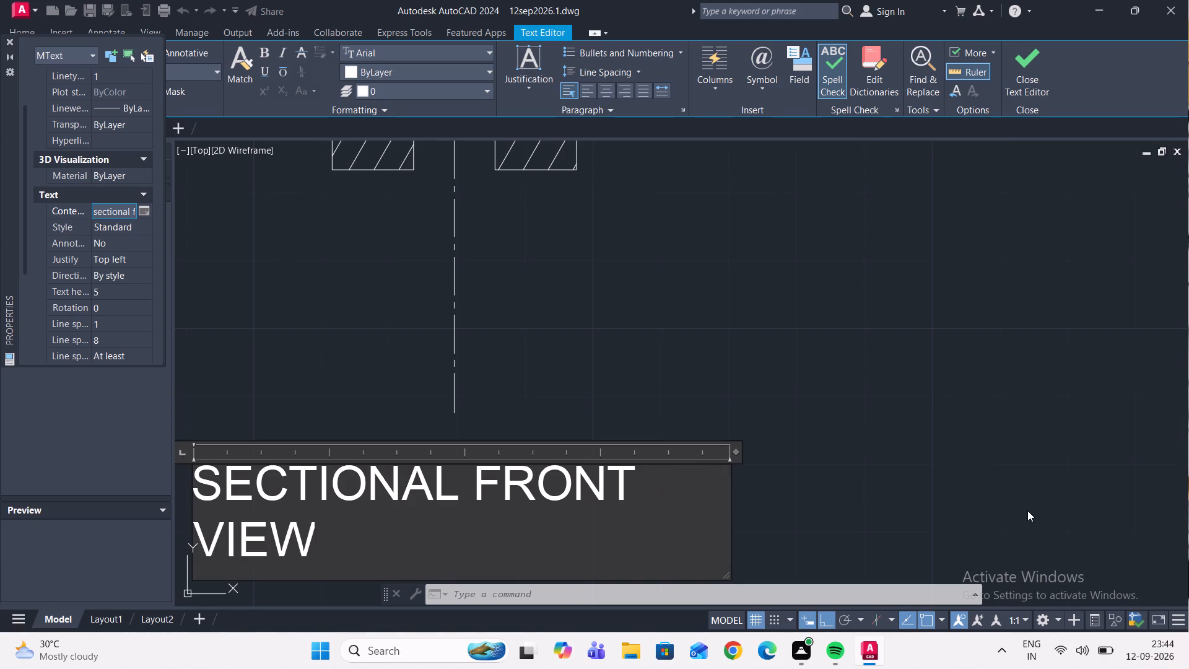
Widen the label's text box so that SECTIONAL FRONT VIEW fits on a single line.
{"action": "left_click", "coordinate": [738, 455]}
{"action": "left_click_drag", "start_coordinate": [738, 450], "coordinate": [760, 450]}
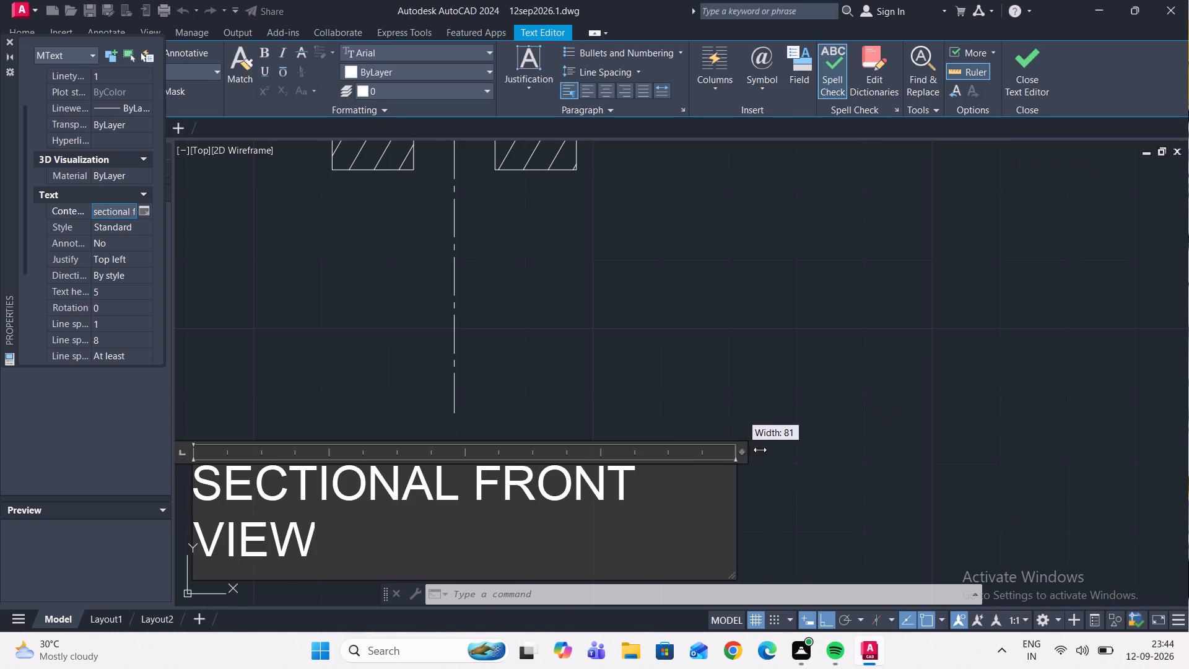
{"action": "left_click_drag", "start_coordinate": [760, 450], "coordinate": [803, 450]}
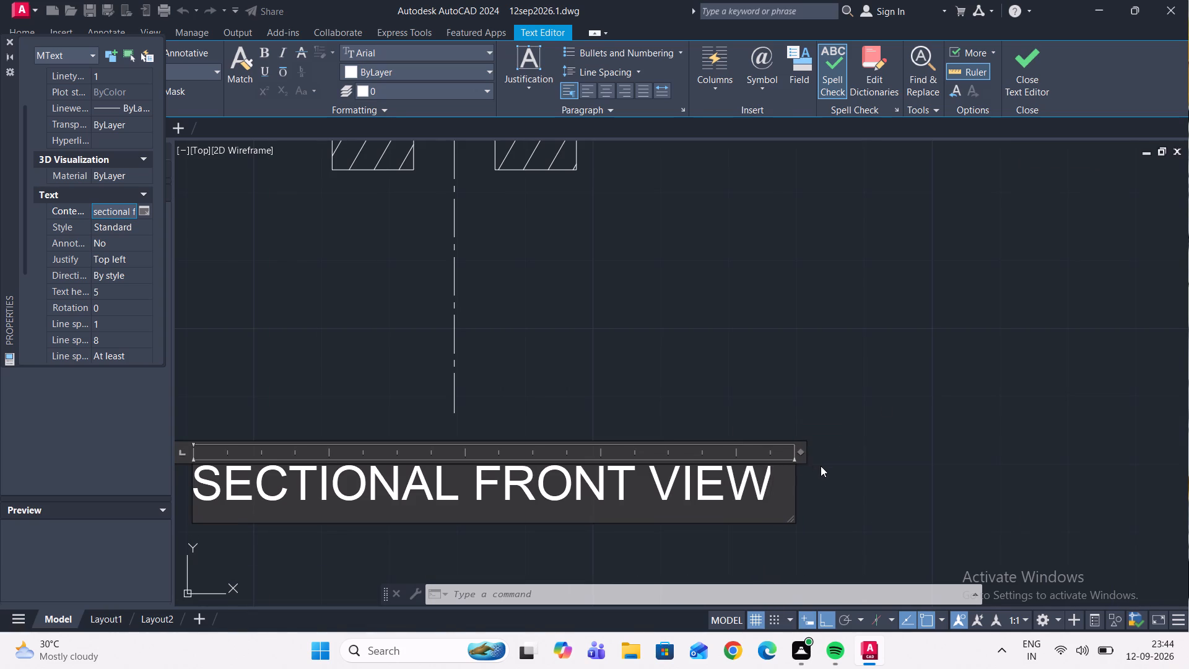
{"action": "left_click", "coordinate": [822, 466]}
{"action": "scroll", "coordinate": [797, 428], "scroll_direction": "down", "scroll_amount": 4}
{"action": "scroll", "coordinate": [772, 417], "scroll_direction": "up", "scroll_amount": 1}
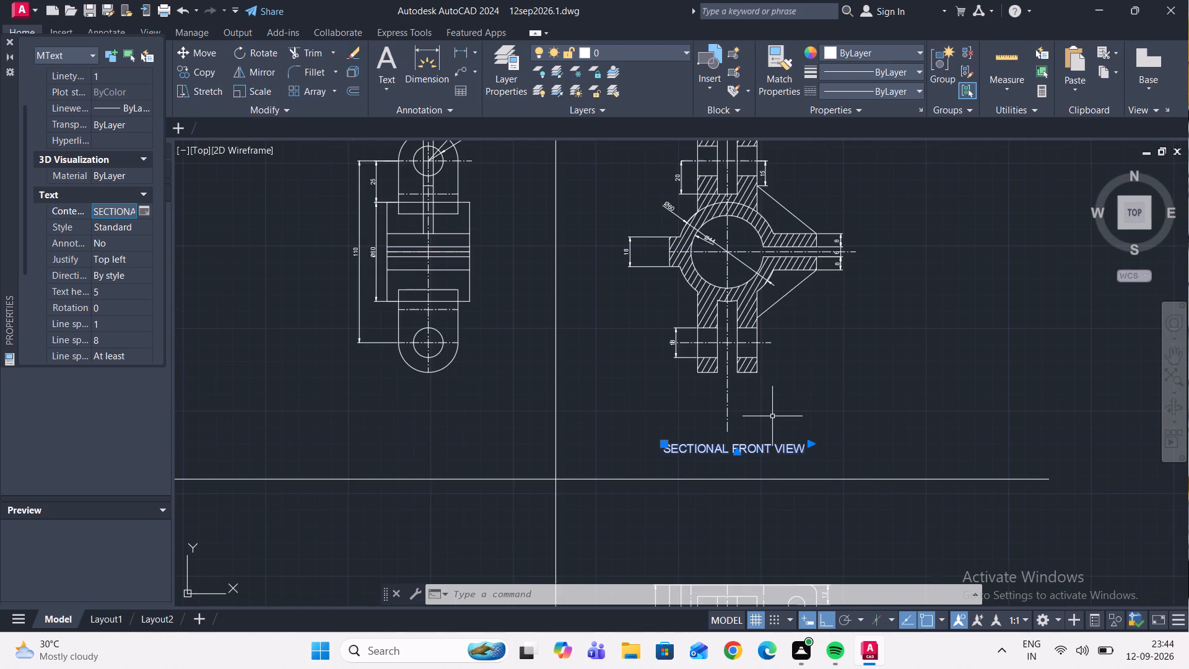
{"action": "key", "text": "Escape"}
Copy the SECTIONAL FRONT VIEW label to just beneath the sectioned isometric view, near its direction arrow.
{"action": "scroll", "coordinate": [764, 422], "scroll_direction": "up", "scroll_amount": 2}
{"action": "scroll", "coordinate": [769, 418], "scroll_direction": "down", "scroll_amount": 3}
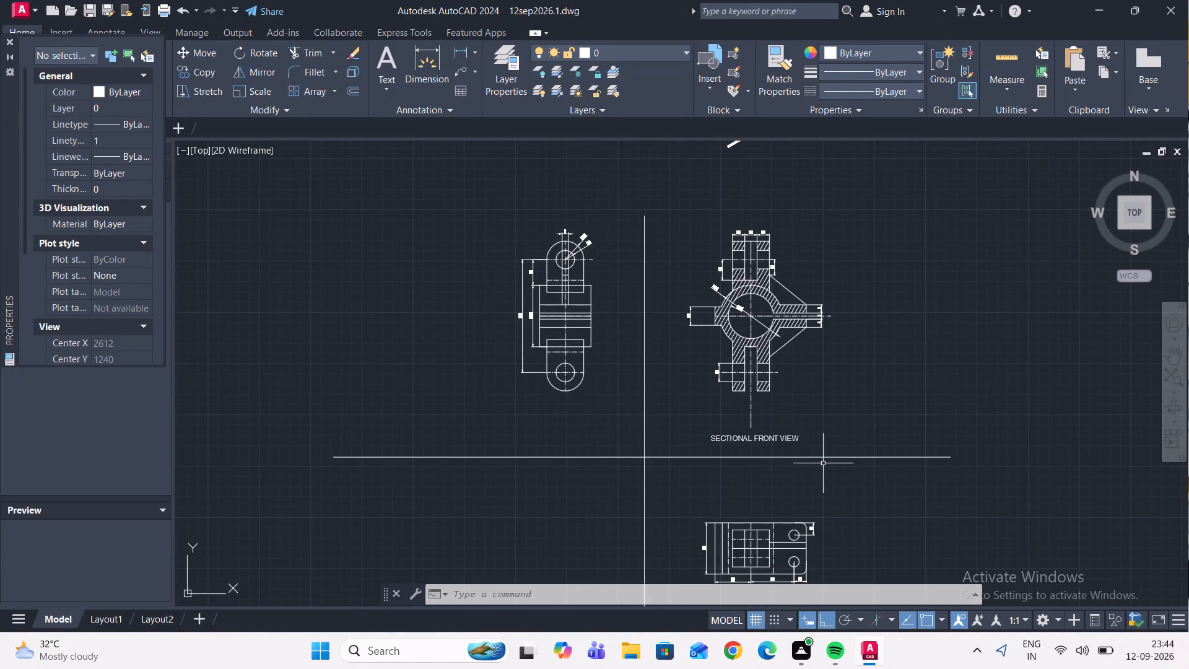
{"action": "scroll", "coordinate": [816, 453], "scroll_direction": "up", "scroll_amount": 1}
{"action": "scroll", "coordinate": [801, 445], "scroll_direction": "down", "scroll_amount": 1}
{"action": "left_click", "coordinate": [803, 442]}
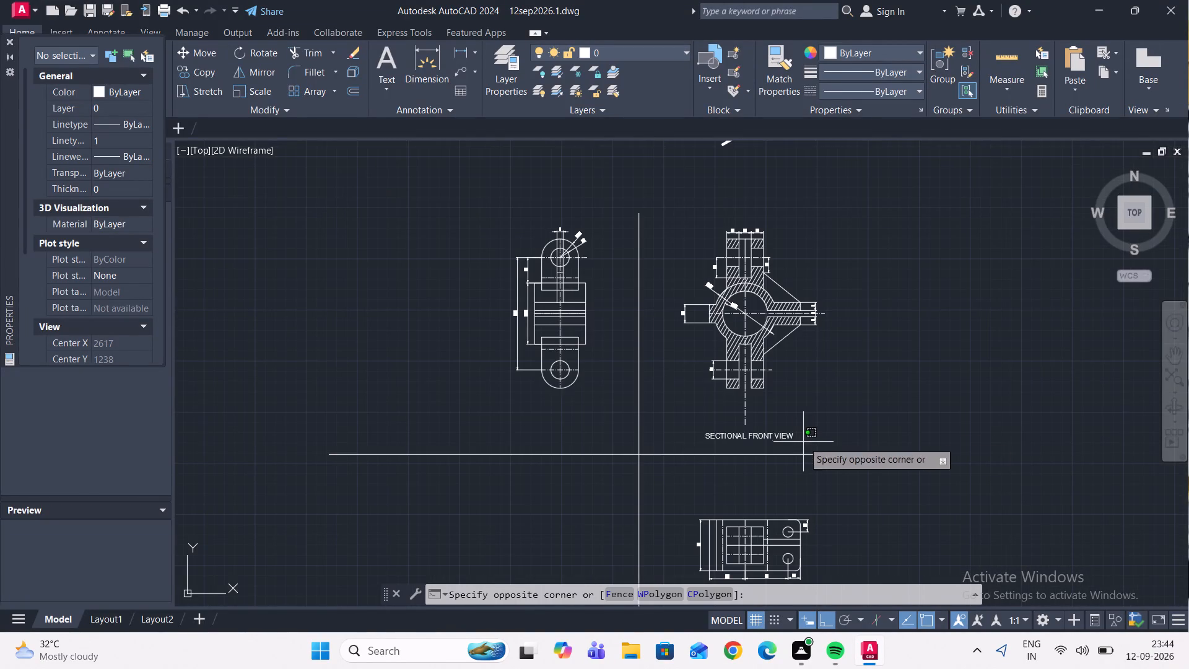
{"action": "left_click", "coordinate": [694, 431]}
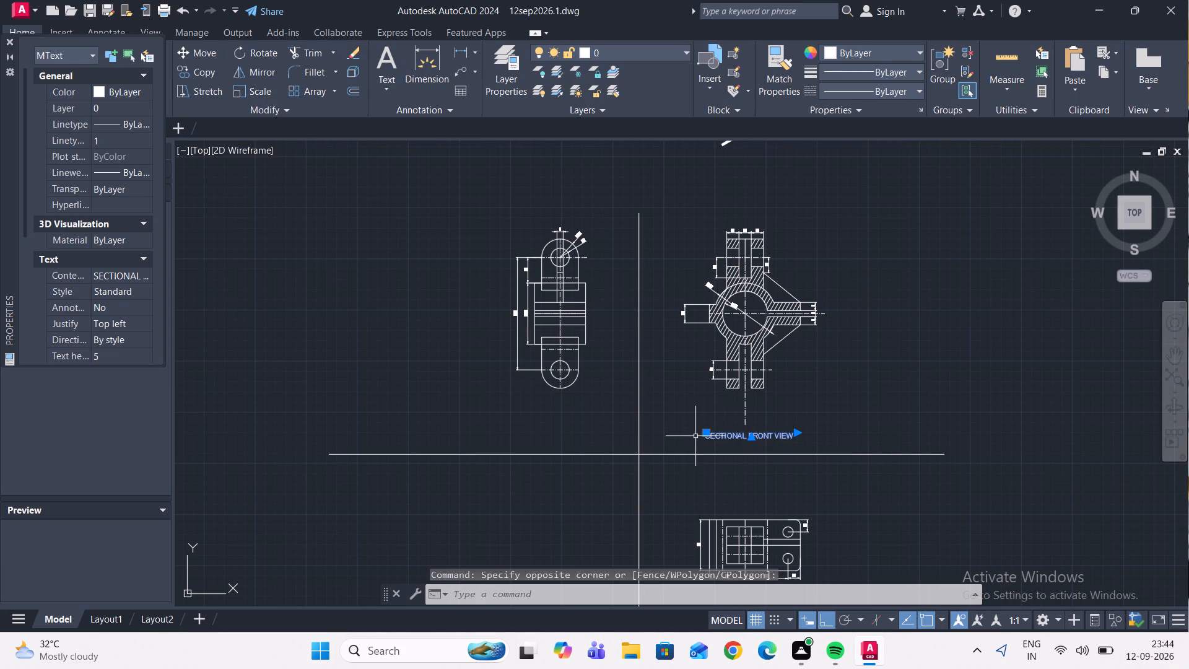
{"action": "left_click", "coordinate": [204, 76]}
{"action": "left_click", "coordinate": [721, 439]}
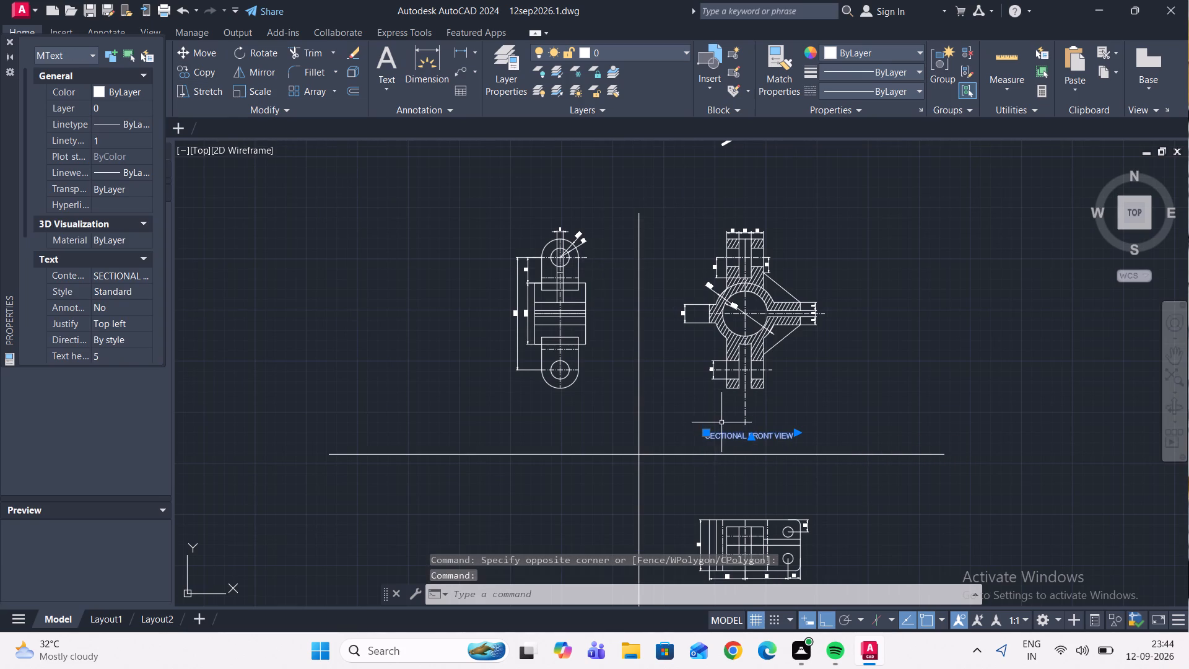
{"action": "left_click", "coordinate": [721, 435]}
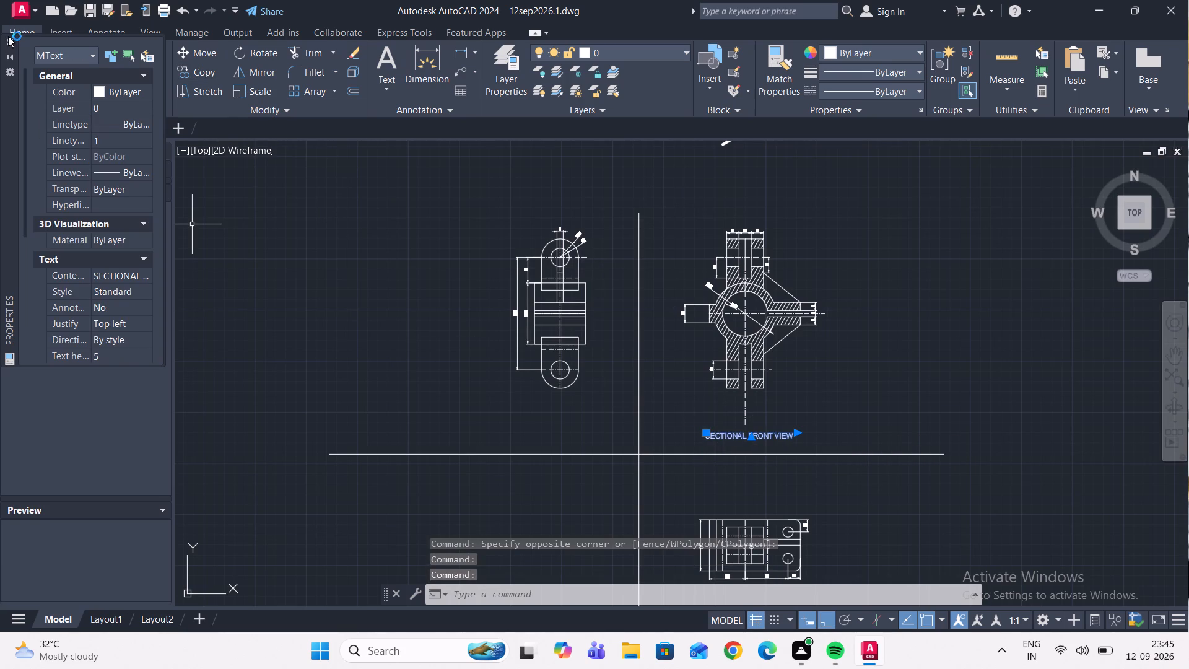
{"action": "left_click", "coordinate": [10, 42]}
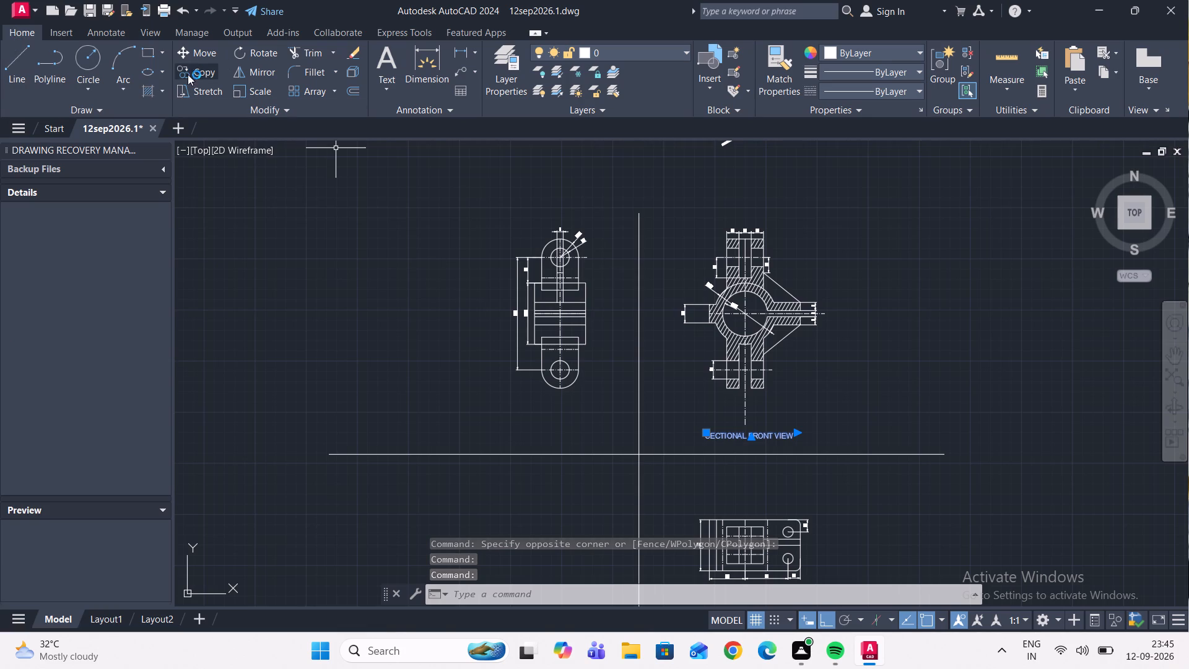
{"action": "left_click", "coordinate": [185, 74]}
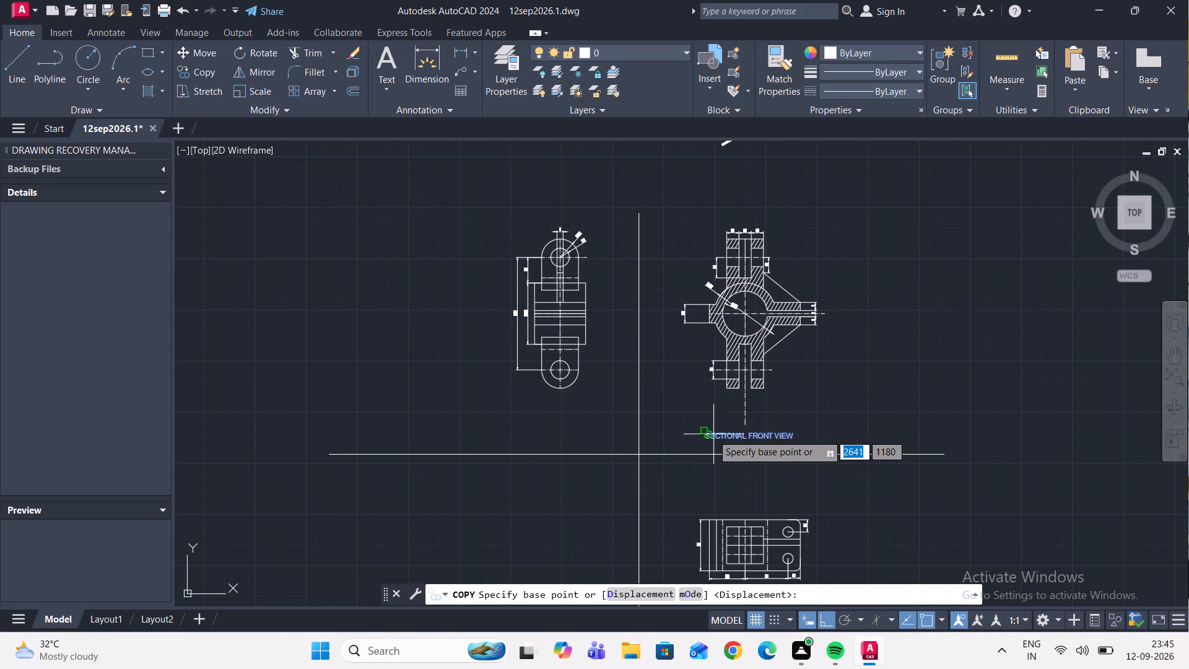
{"action": "left_click", "coordinate": [708, 436]}
{"action": "scroll", "coordinate": [693, 237], "scroll_direction": "down", "scroll_amount": 2}
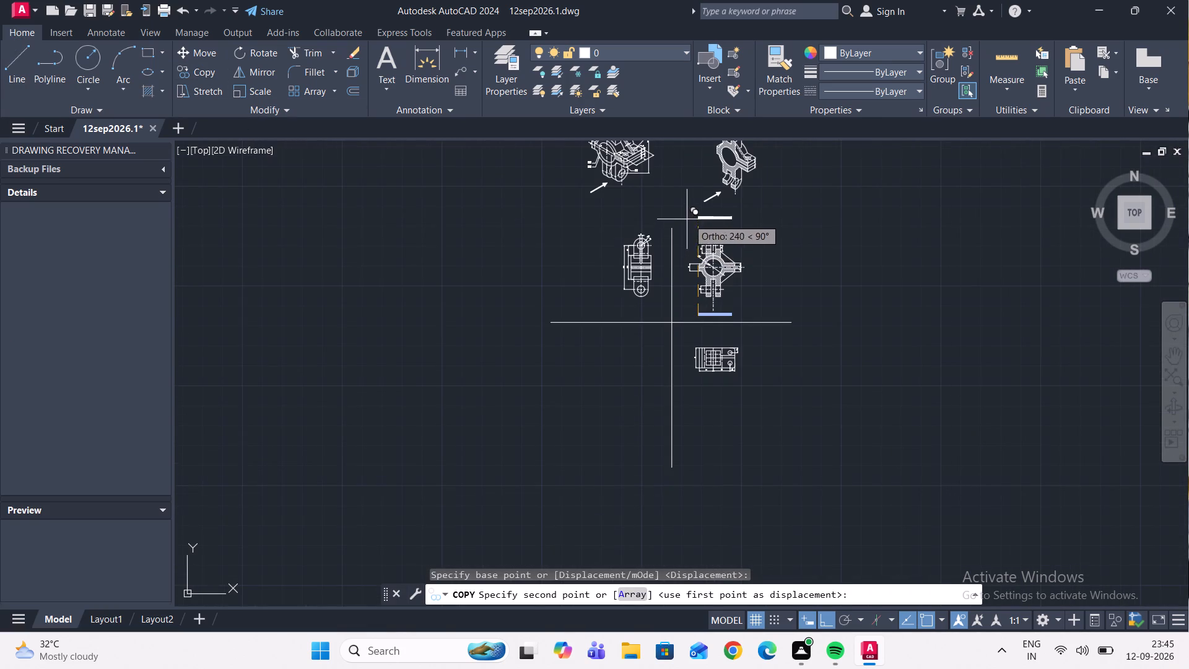
{"action": "scroll", "coordinate": [721, 208], "scroll_direction": "up", "scroll_amount": 2}
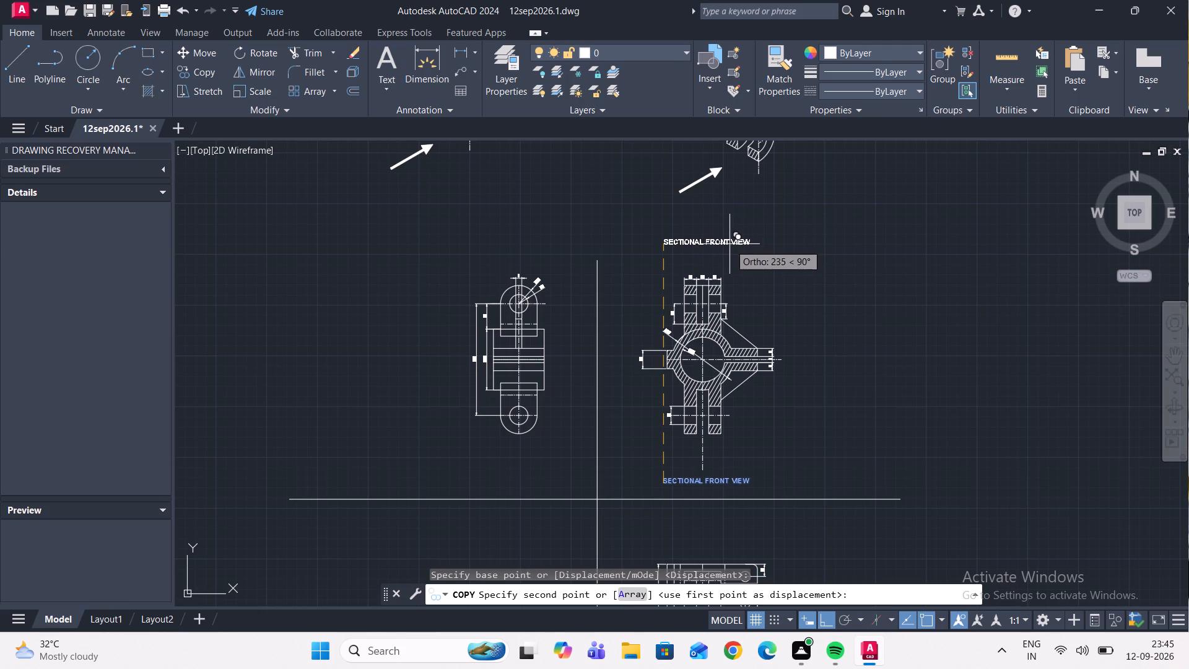
{"action": "key", "text": "F8"}
{"action": "middle_click_drag", "start_coordinate": [735, 201], "coordinate": [685, 269]}
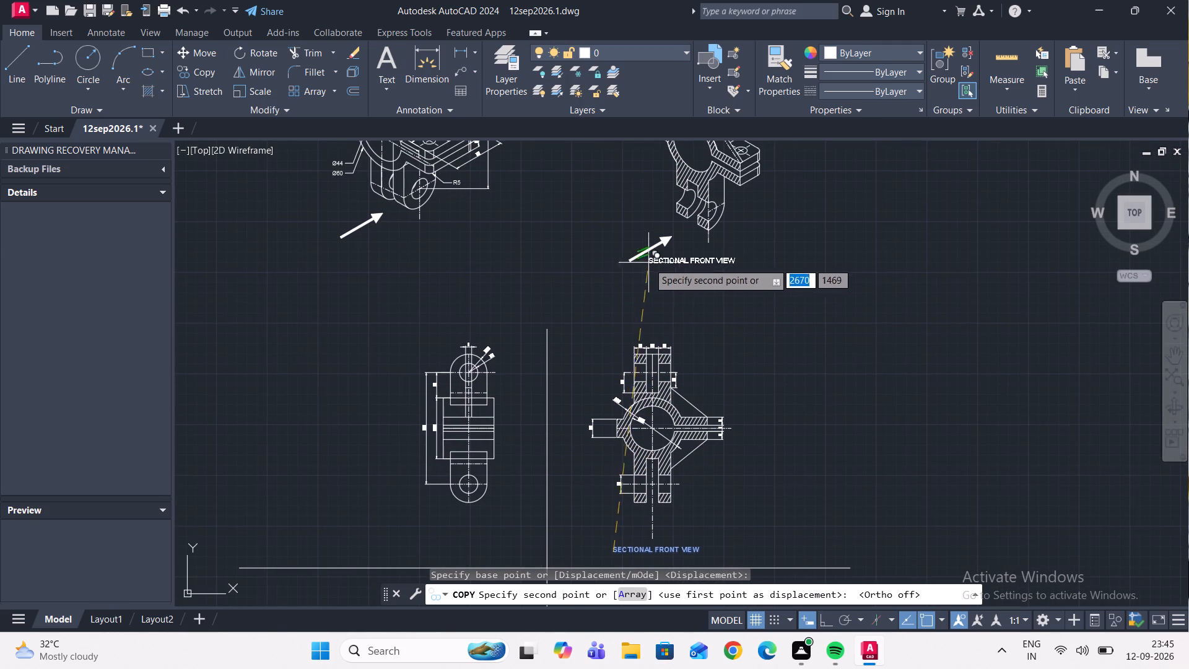
{"action": "scroll", "coordinate": [655, 264], "scroll_direction": "up", "scroll_amount": 1}
{"action": "left_click", "coordinate": [658, 260]}
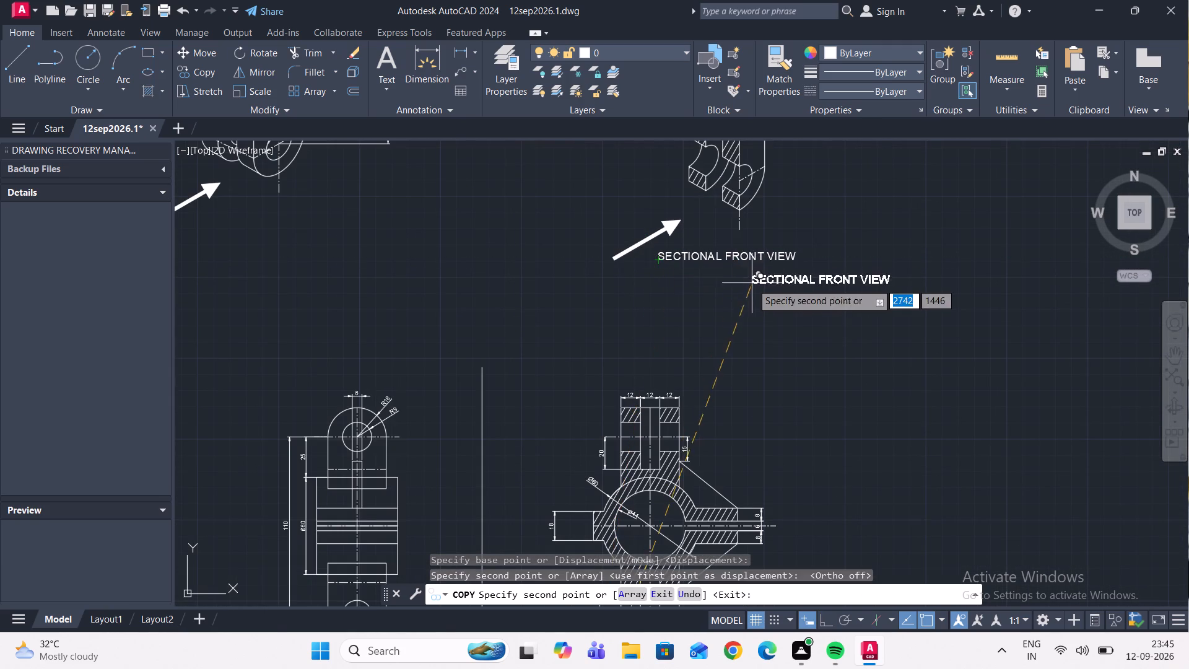
{"action": "scroll", "coordinate": [291, 265], "scroll_direction": "down", "scroll_amount": 2}
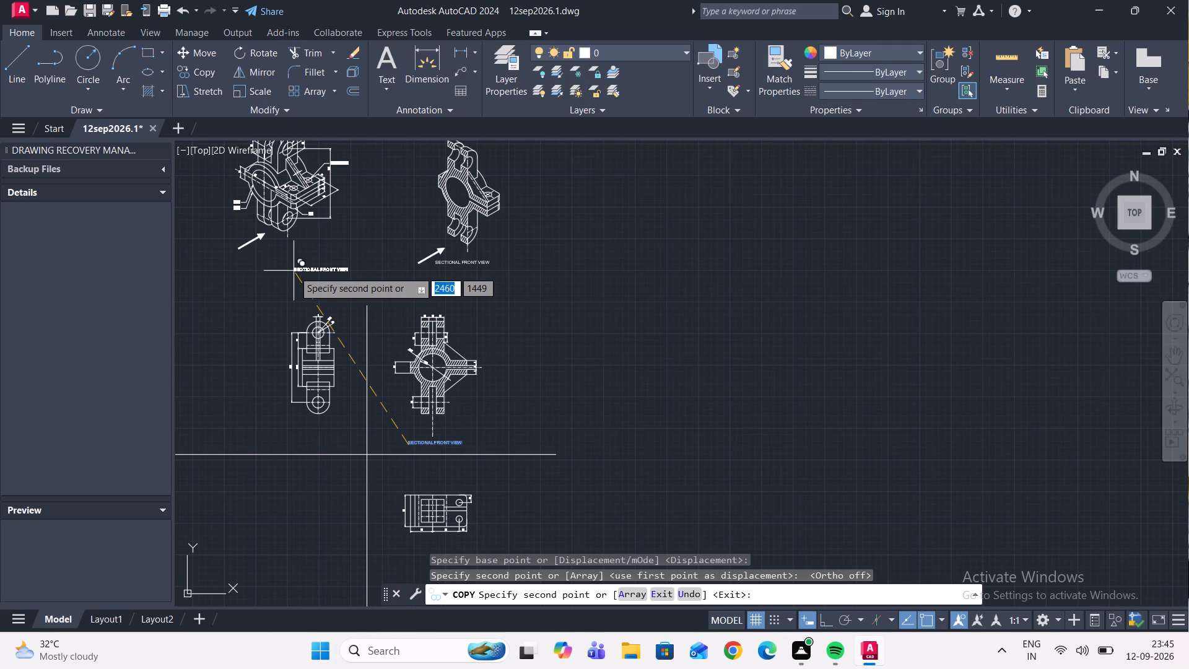
{"action": "key", "text": "Escape"}
Change the wording of the copied label under the sectioned isometric view to "SECTIONAL ISOMETRIC VIEW".
{"action": "scroll", "coordinate": [489, 268], "scroll_direction": "up", "scroll_amount": 2}
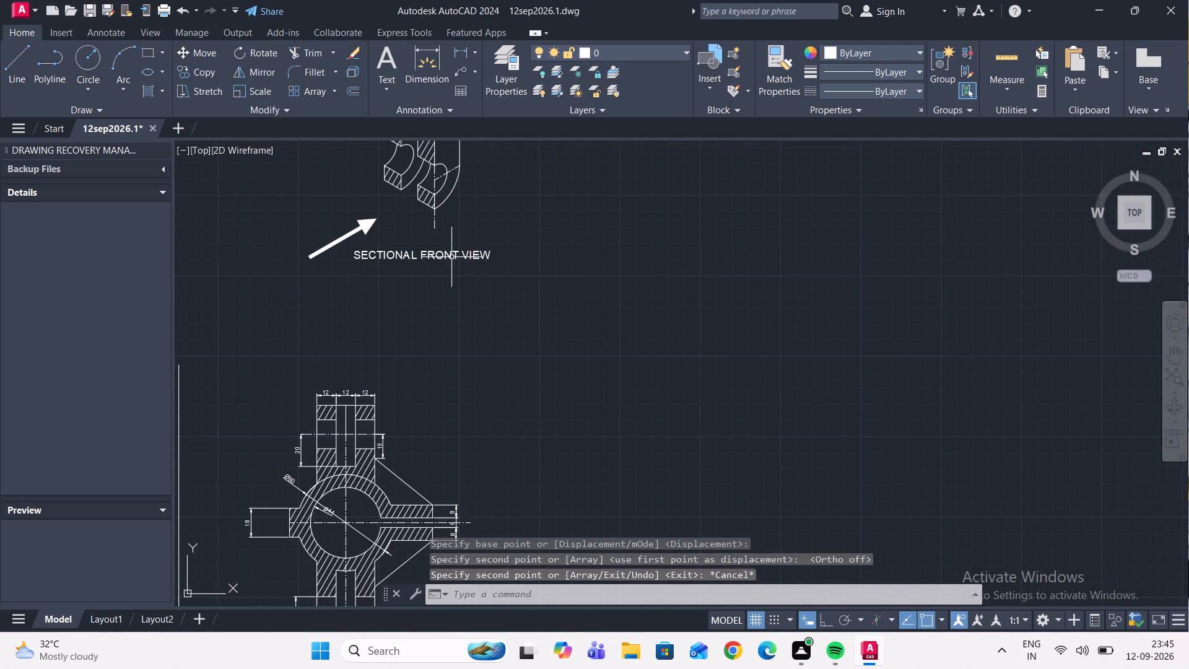
{"action": "left_click", "coordinate": [452, 256]}
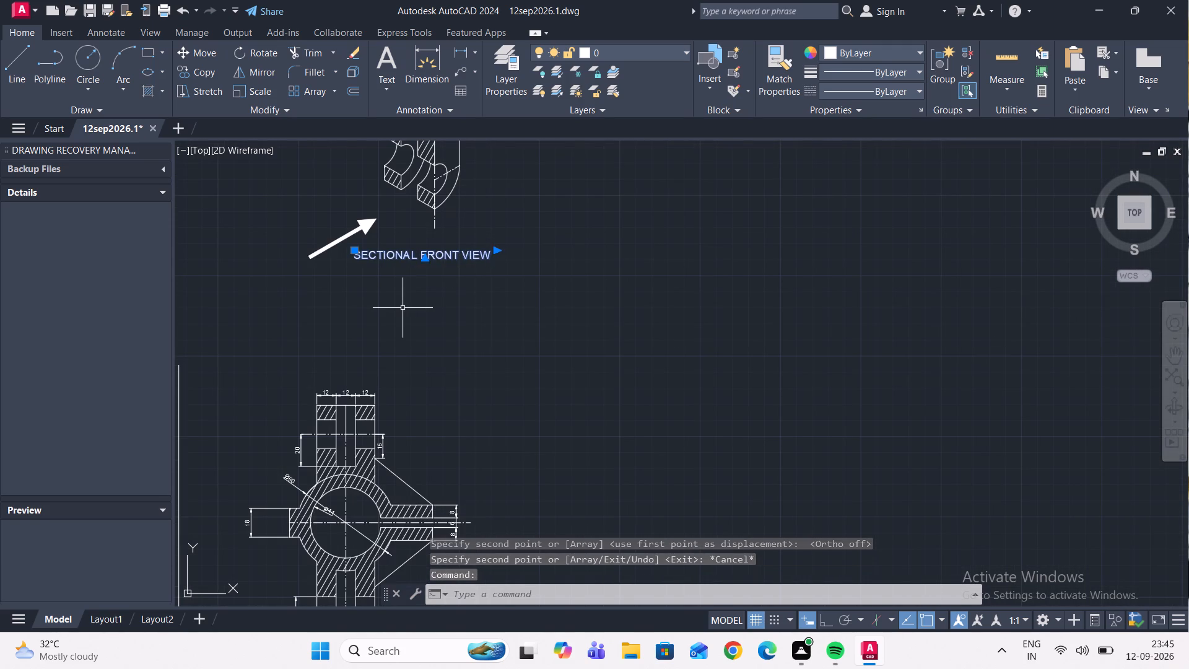
{"action": "key", "text": "ctrl+1"}
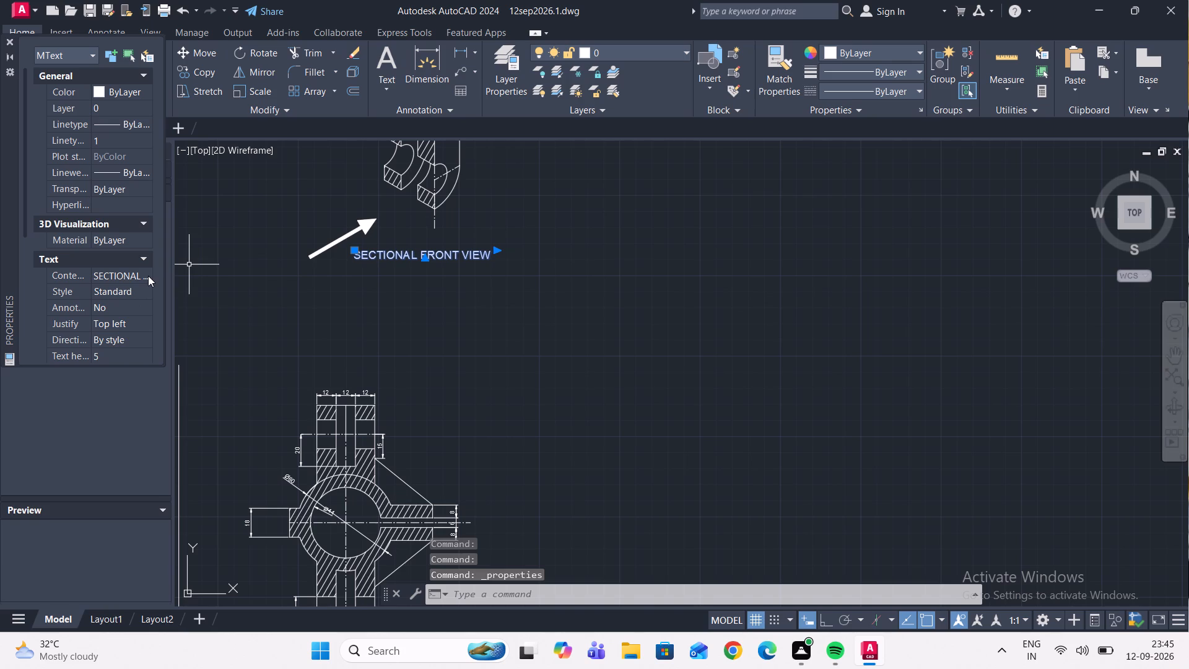
{"action": "left_click", "coordinate": [148, 276]}
{"action": "left_click", "coordinate": [145, 276]}
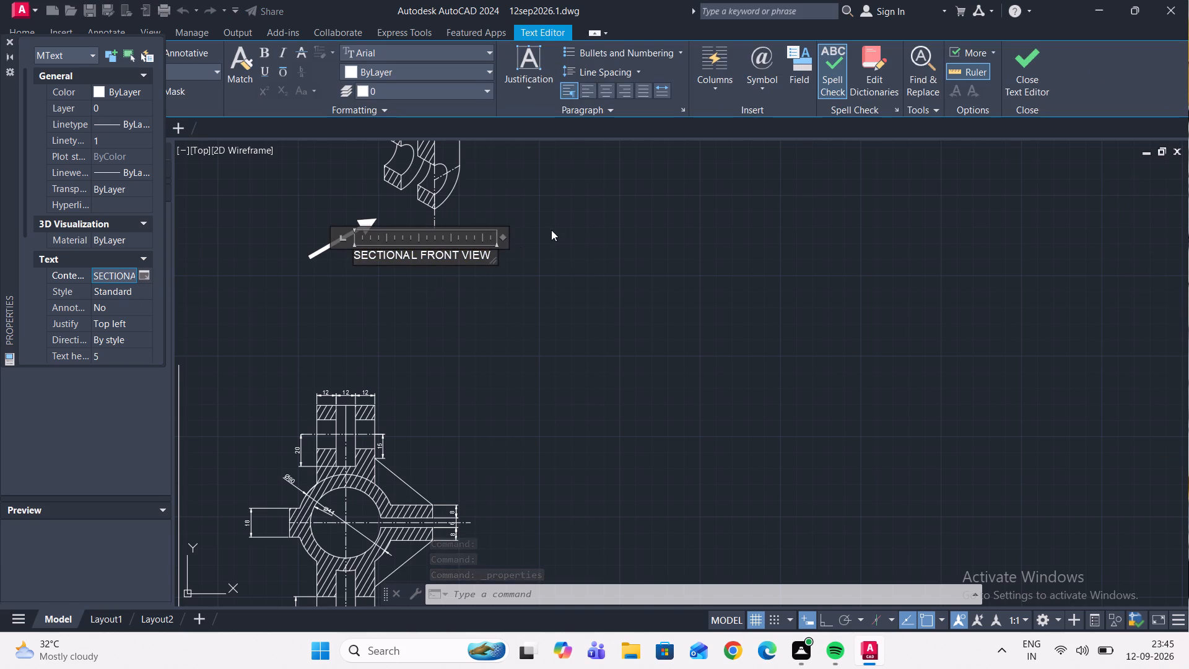
{"action": "left_click", "coordinate": [459, 251]}
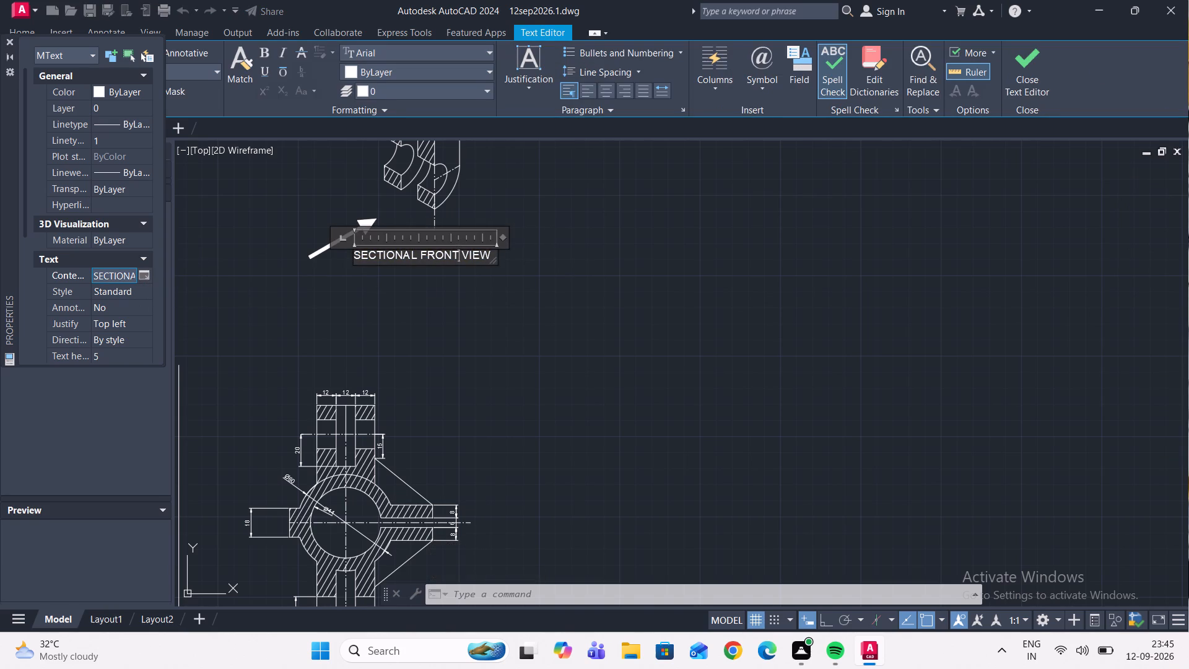
{"action": "key", "text": "BackSpace"}
{"action": "key", "text": "BackSpace"}
{"action": "key", "text": "BackSpace"}
{"action": "key", "text": "BackSpace"}
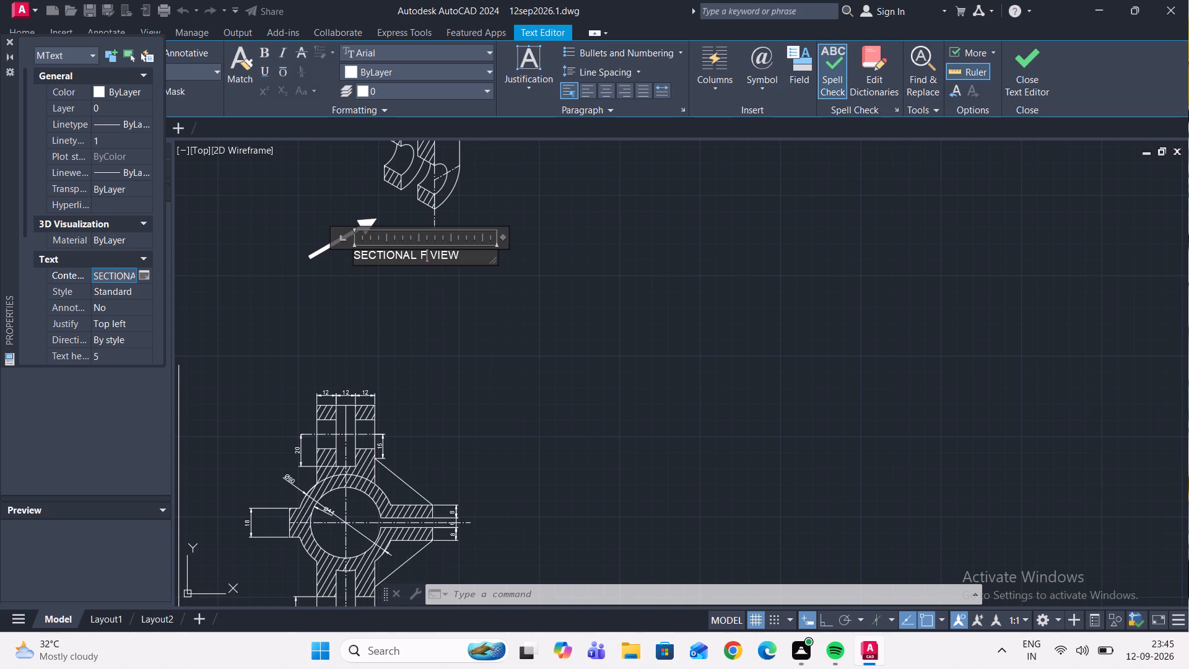
{"action": "key", "text": "BackSpace"}
{"action": "key", "text": "i"}
{"action": "key", "text": "s"}
{"action": "type", "text": "OM"}
{"action": "type", "text": "ETRIC"}
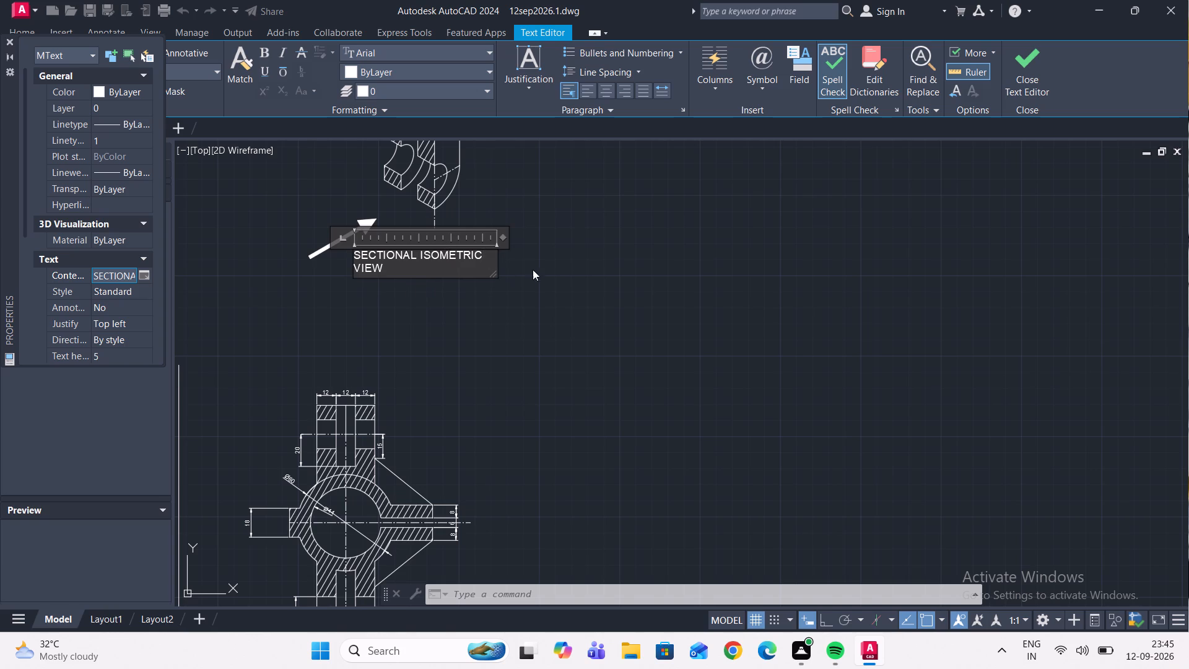
Widen the label's text box so that SECTIONAL ISOMETRIC VIEW fits on a single line, and finish the text edit.
{"action": "left_click_drag", "start_coordinate": [502, 237], "coordinate": [547, 237]}
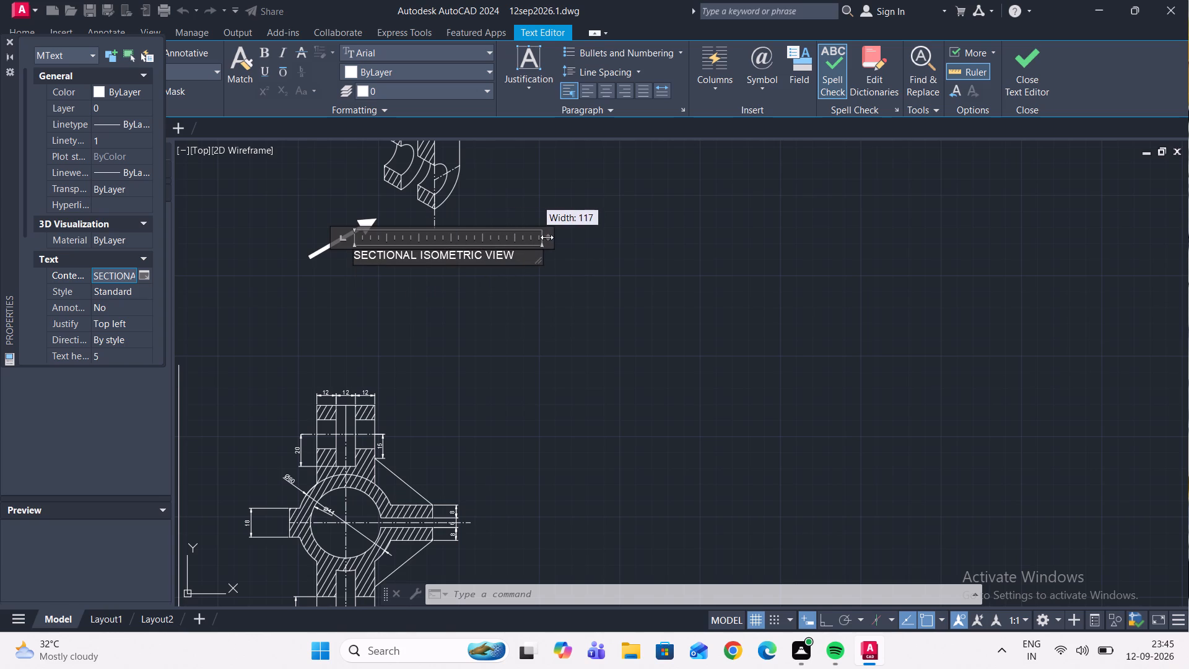
{"action": "left_click_drag", "start_coordinate": [547, 237], "coordinate": [536, 240]}
{"action": "left_click", "coordinate": [542, 315]}
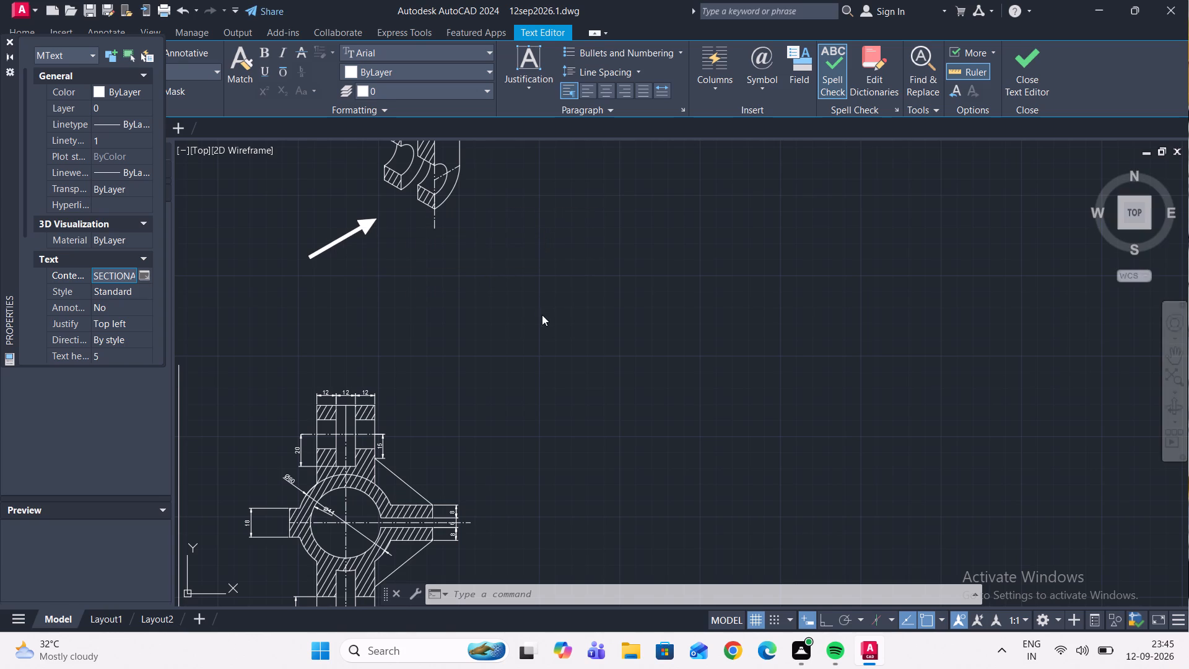
Move the SECTIONAL ISOMETRIC VIEW label slightly lower, clear of the arrow and centred beneath the sectioned isometric view.
{"action": "scroll", "coordinate": [458, 242], "scroll_direction": "down", "scroll_amount": 3}
{"action": "scroll", "coordinate": [443, 257], "scroll_direction": "up", "scroll_amount": 1}
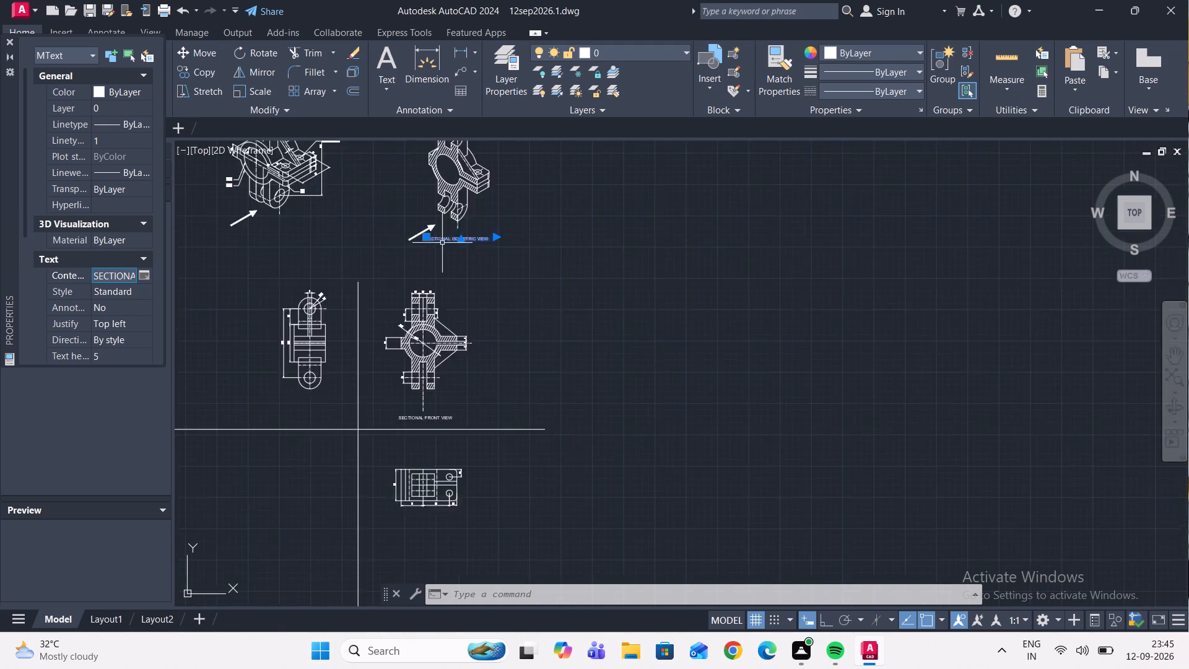
{"action": "scroll", "coordinate": [441, 241], "scroll_direction": "up", "scroll_amount": 1}
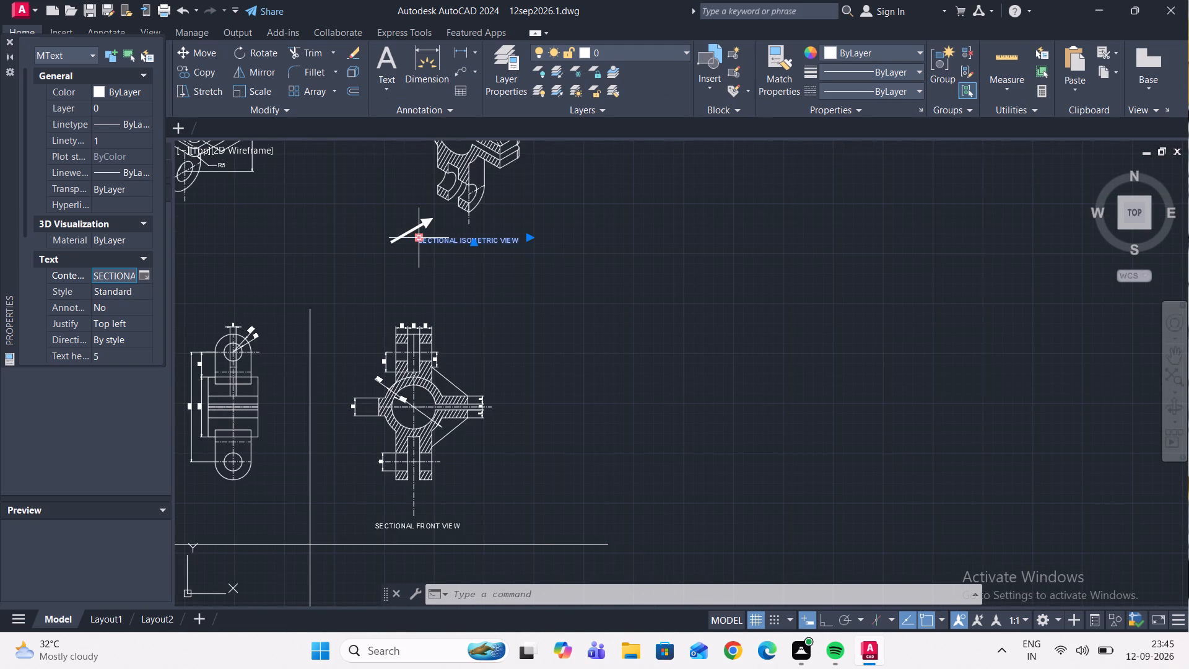
{"action": "left_click", "coordinate": [418, 235]}
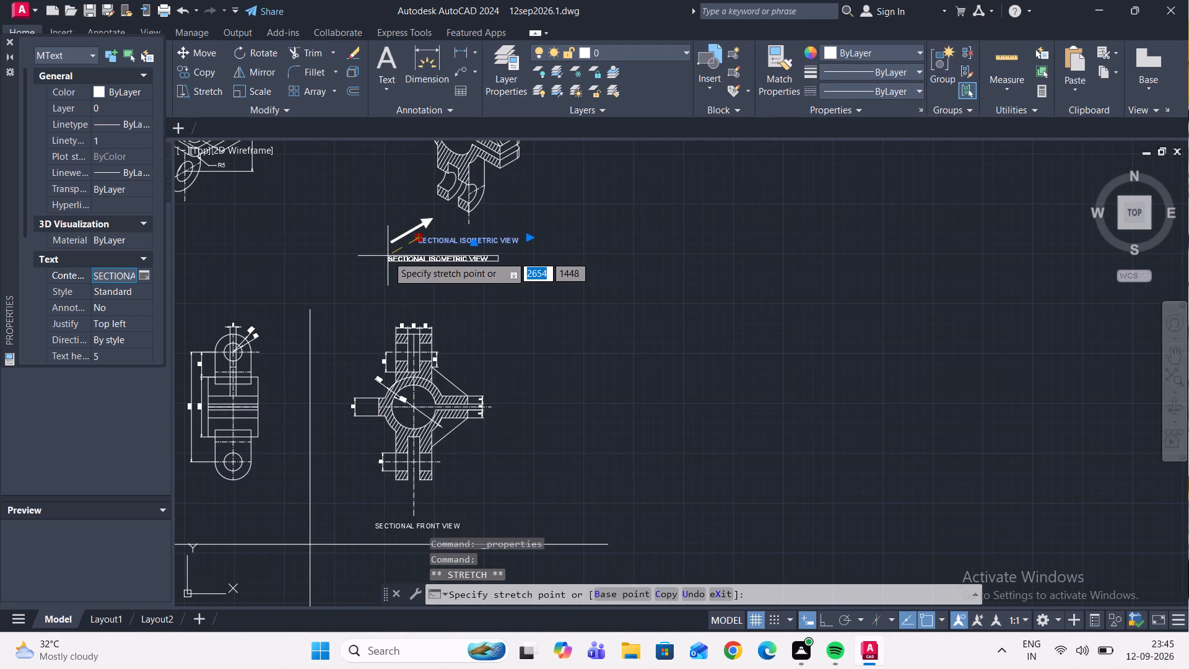
{"action": "left_click", "coordinate": [404, 261]}
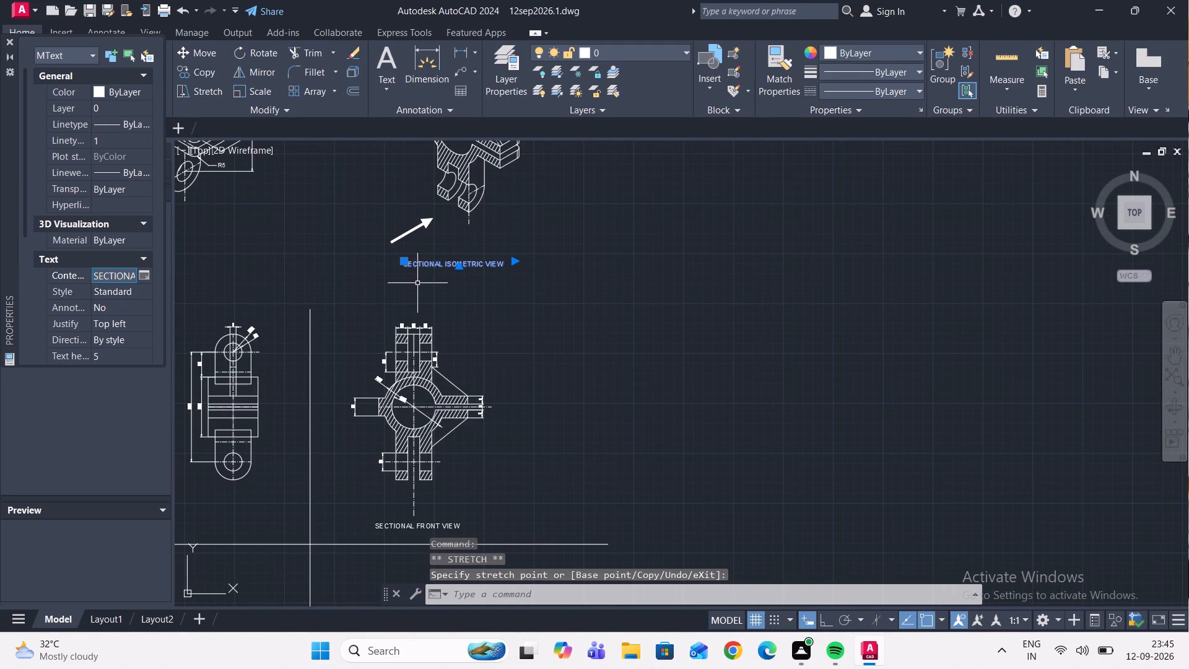
{"action": "key", "text": "Escape"}
Copy the SECTIONAL FRONT VIEW label to just below the dimensioned top view.
{"action": "scroll", "coordinate": [459, 259], "scroll_direction": "down", "scroll_amount": 2}
{"action": "scroll", "coordinate": [453, 217], "scroll_direction": "up", "scroll_amount": 1}
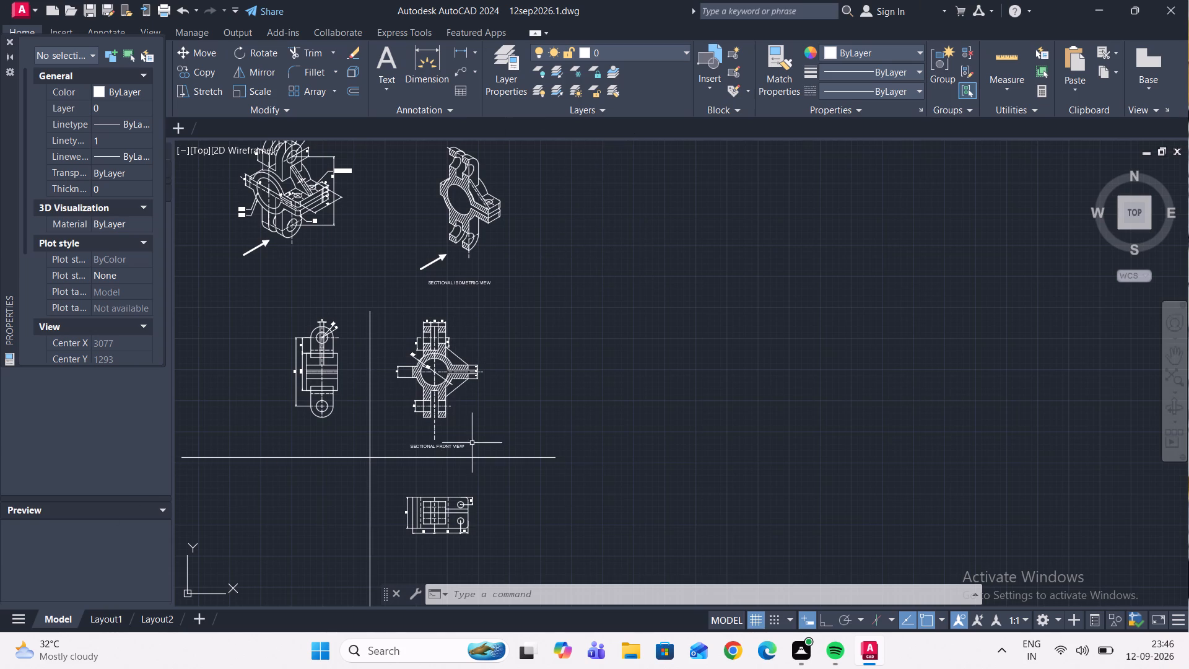
{"action": "scroll", "coordinate": [465, 442], "scroll_direction": "up", "scroll_amount": 2}
{"action": "middle_click_drag", "start_coordinate": [471, 422], "coordinate": [495, 413]}
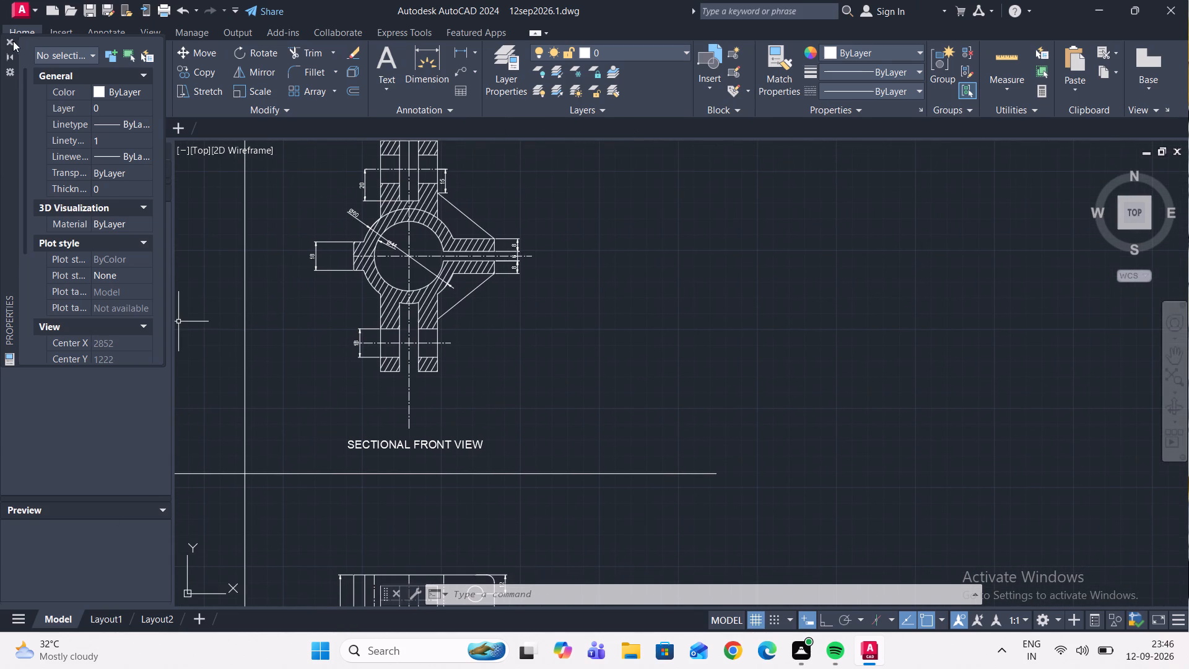
{"action": "left_click", "coordinate": [7, 40]}
{"action": "scroll", "coordinate": [412, 327], "scroll_direction": "down", "scroll_amount": 2}
{"action": "scroll", "coordinate": [418, 380], "scroll_direction": "up", "scroll_amount": 2}
{"action": "left_click_drag", "start_coordinate": [482, 380], "coordinate": [471, 361]}
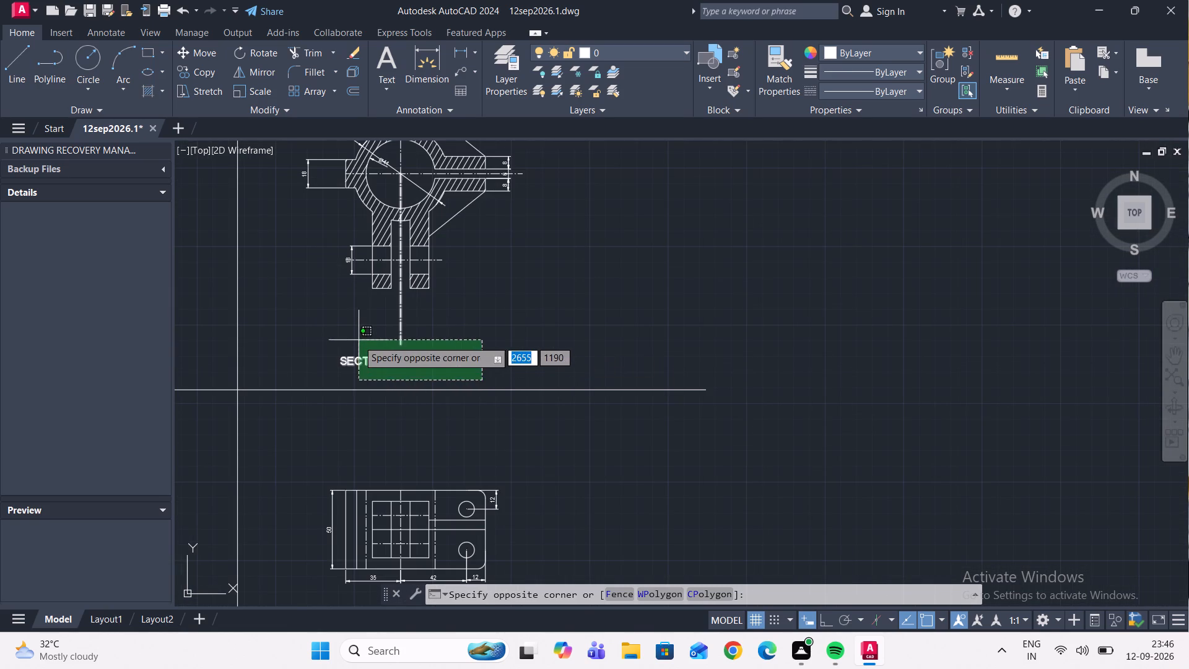
{"action": "left_click", "coordinate": [328, 349]}
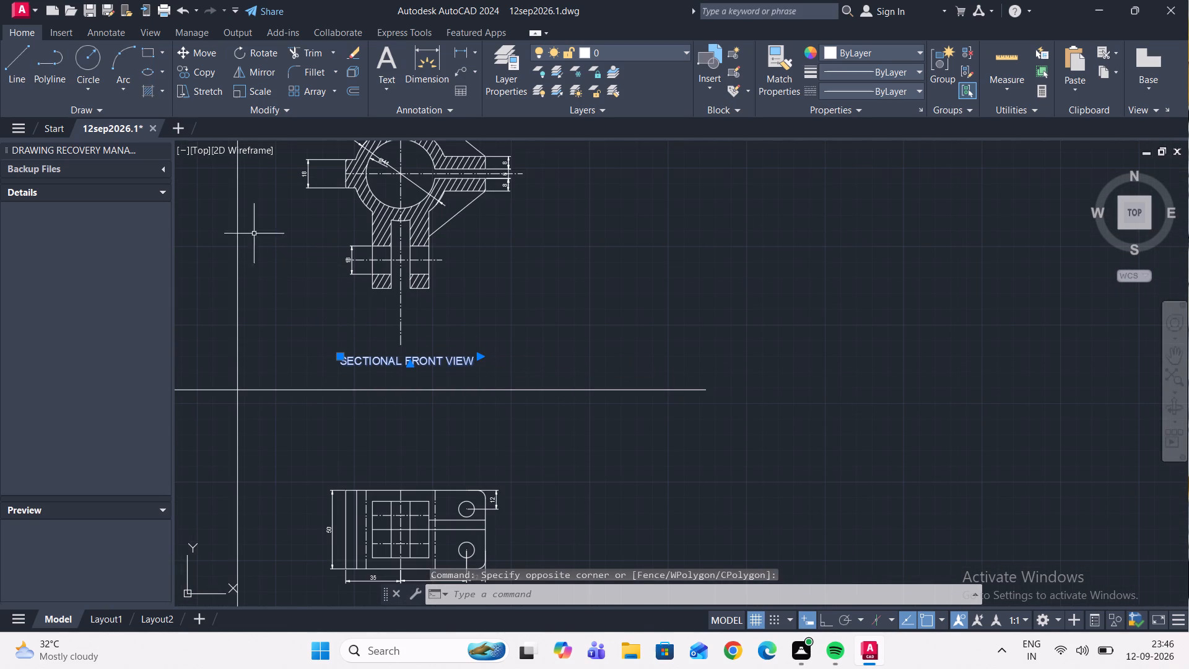
{"action": "left_click", "coordinate": [202, 72]}
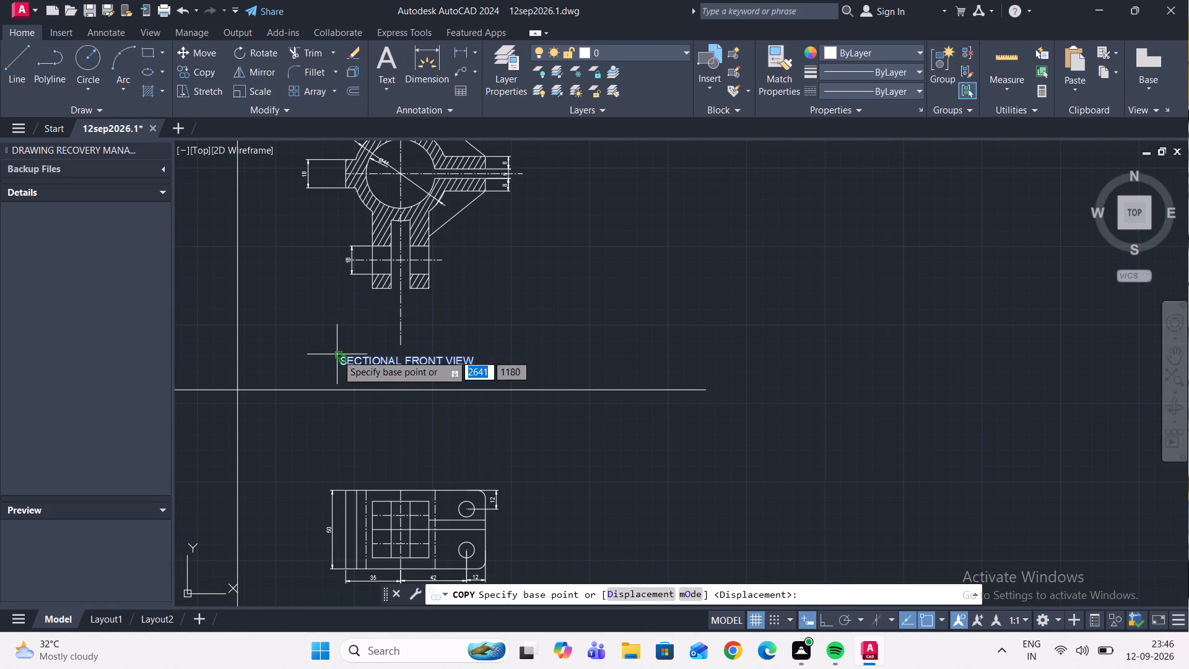
{"action": "left_click", "coordinate": [343, 364]}
{"action": "scroll", "coordinate": [348, 295], "scroll_direction": "down", "scroll_amount": 4}
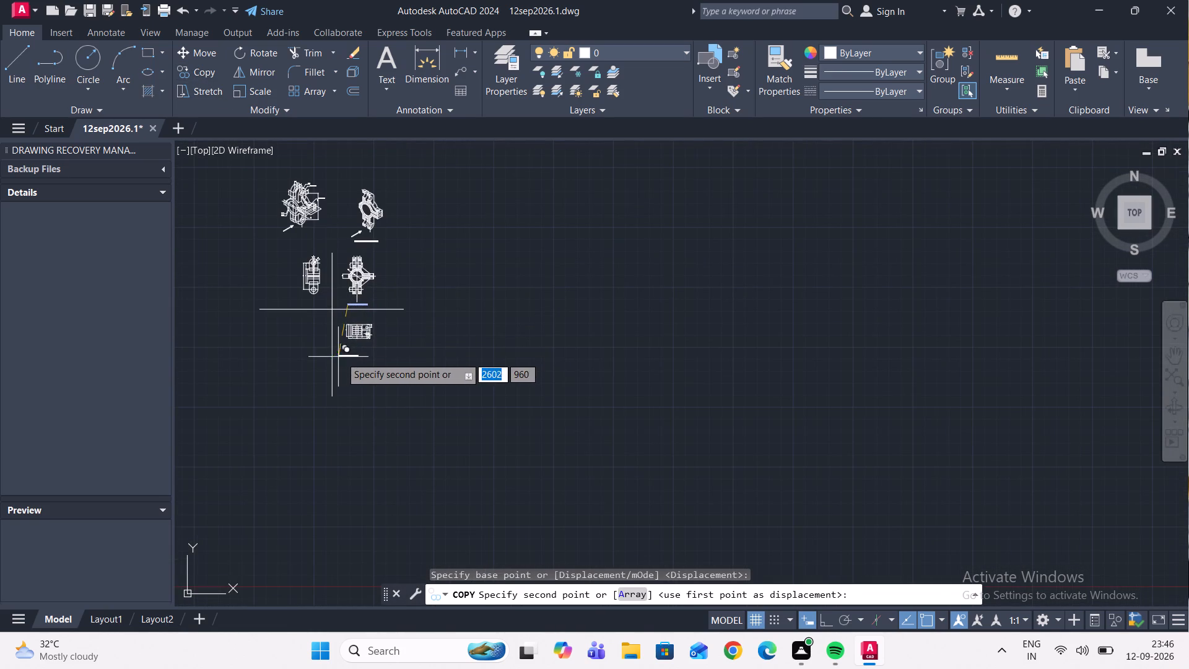
{"action": "scroll", "coordinate": [351, 357], "scroll_direction": "up", "scroll_amount": 3}
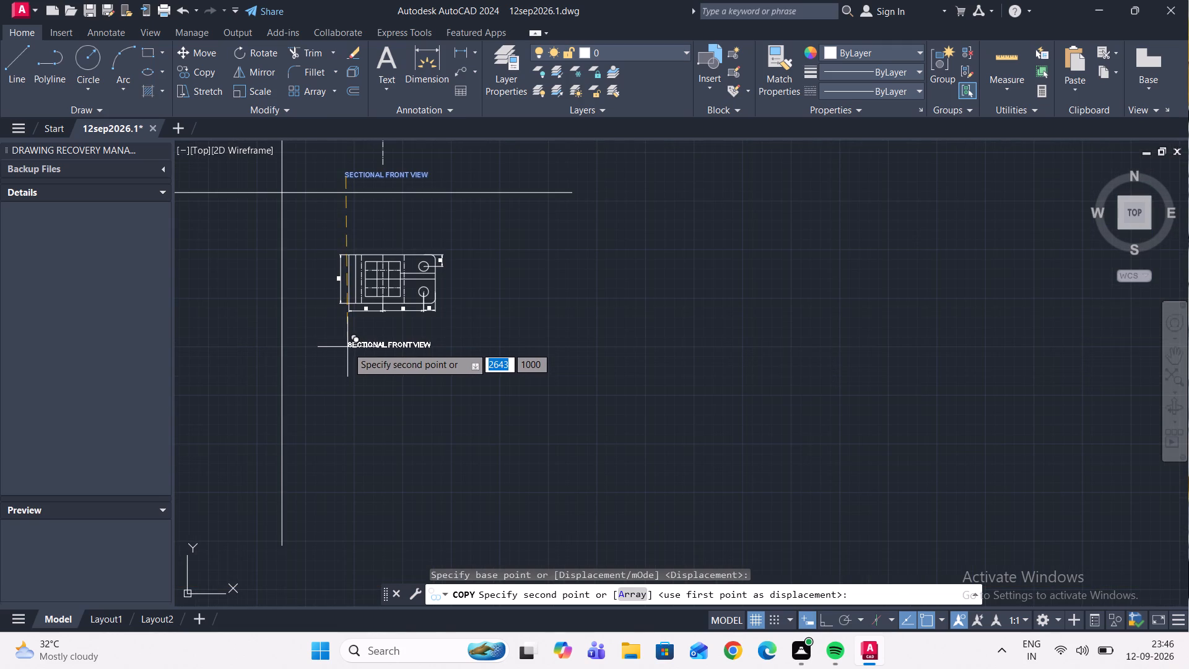
{"action": "left_click", "coordinate": [347, 347]}
Place another copy of the SECTIONAL FRONT VIEW label just below the side view, level with the original, and finish copying.
{"action": "scroll", "coordinate": [267, 300], "scroll_direction": "down", "scroll_amount": 3}
{"action": "scroll", "coordinate": [245, 276], "scroll_direction": "up", "scroll_amount": 3}
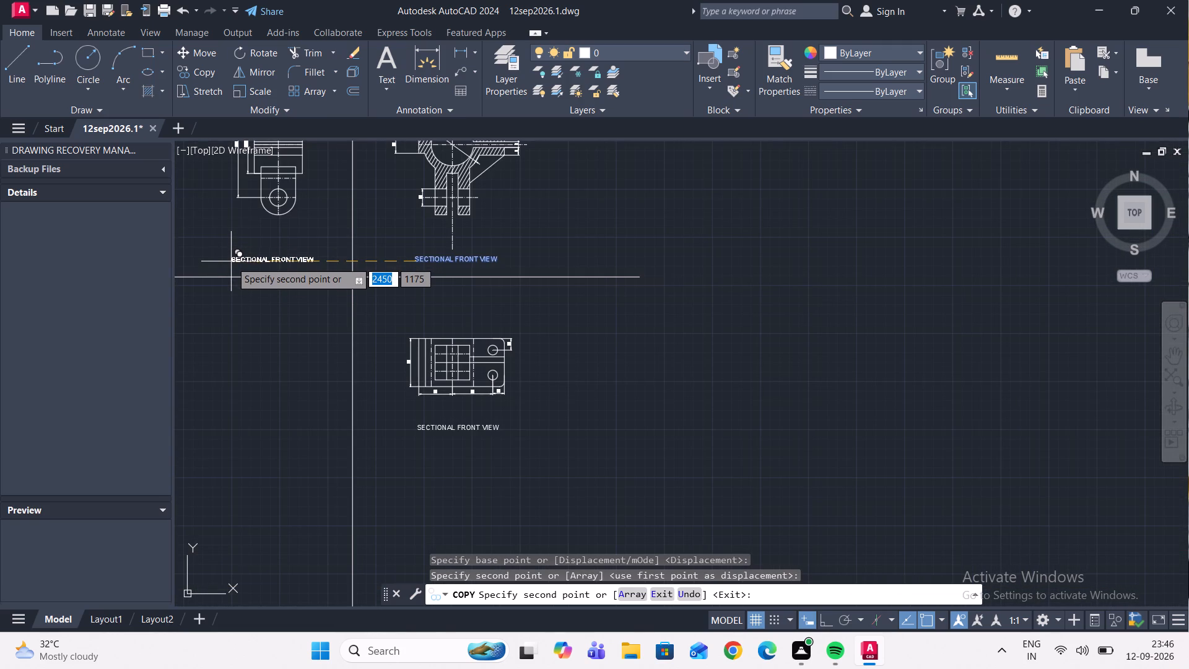
{"action": "left_click", "coordinate": [231, 261]}
{"action": "key", "text": "Escape"}
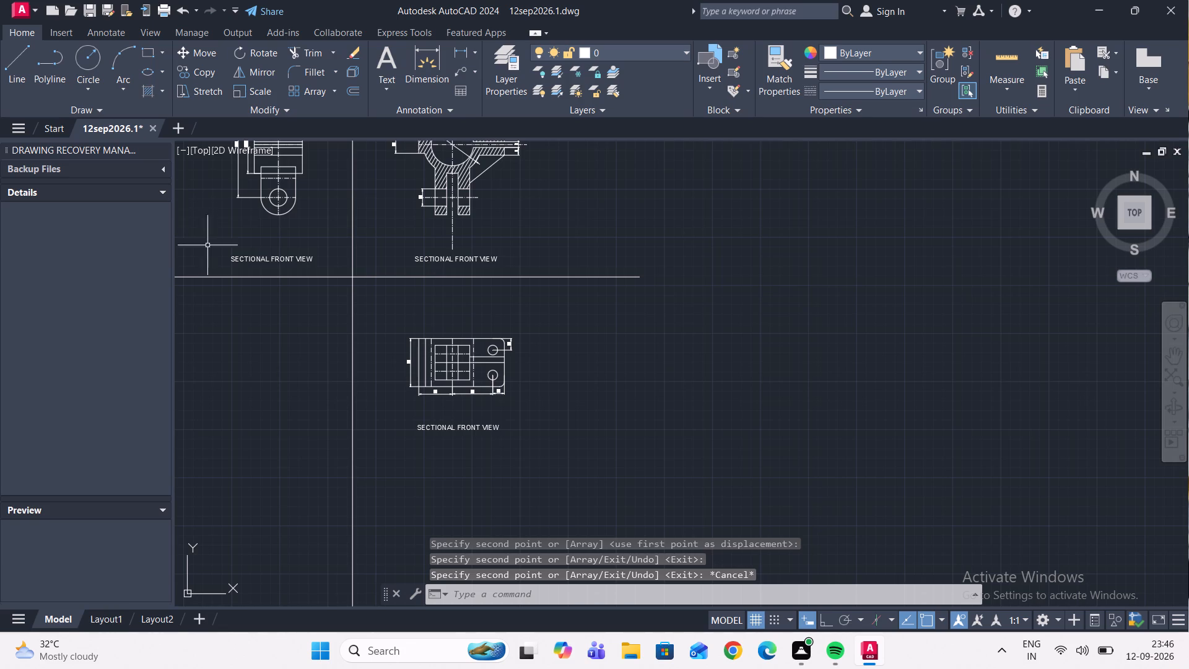
Change the wording of the copied label under the side view to "SIDE VIEW" and clear the selection.
{"action": "scroll", "coordinate": [257, 269], "scroll_direction": "up", "scroll_amount": 1}
{"action": "left_click_drag", "start_coordinate": [364, 269], "coordinate": [341, 248]}
{"action": "left_click", "coordinate": [301, 222]}
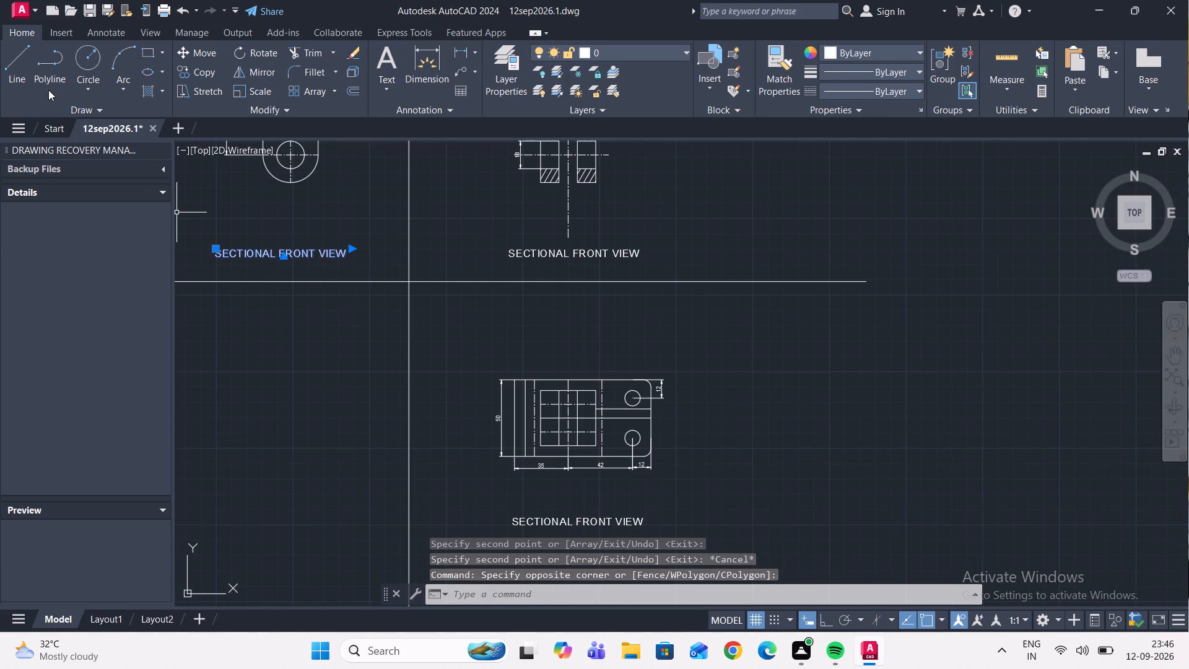
{"action": "key", "text": "ctrl+1"}
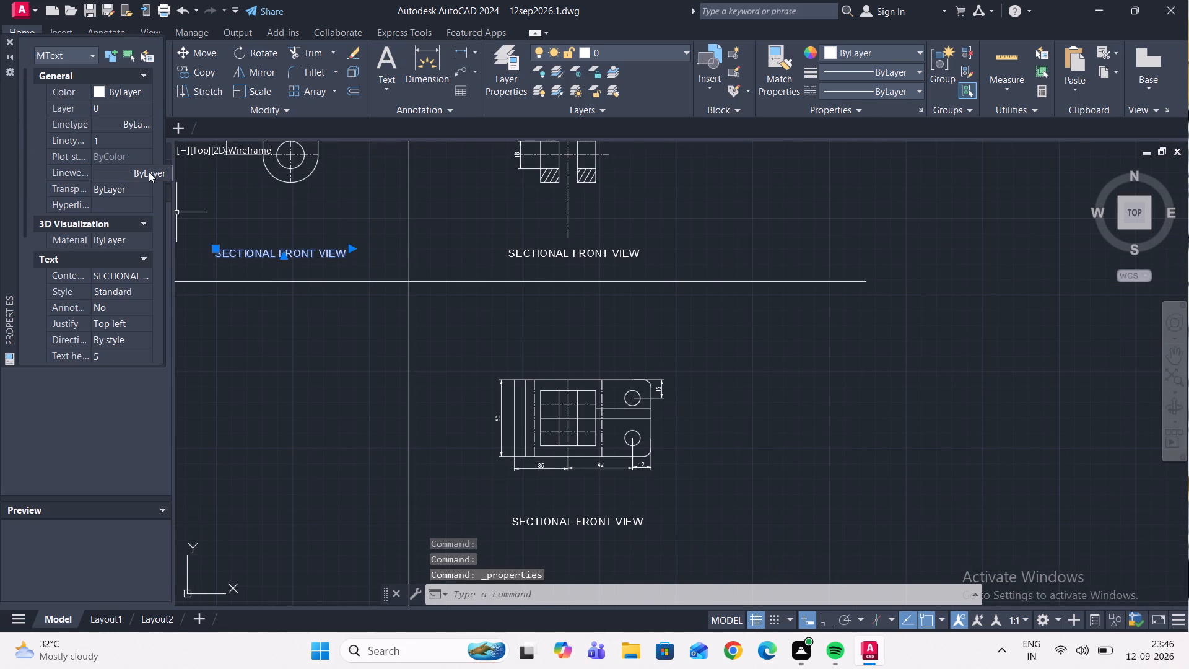
{"action": "left_click", "coordinate": [139, 278]}
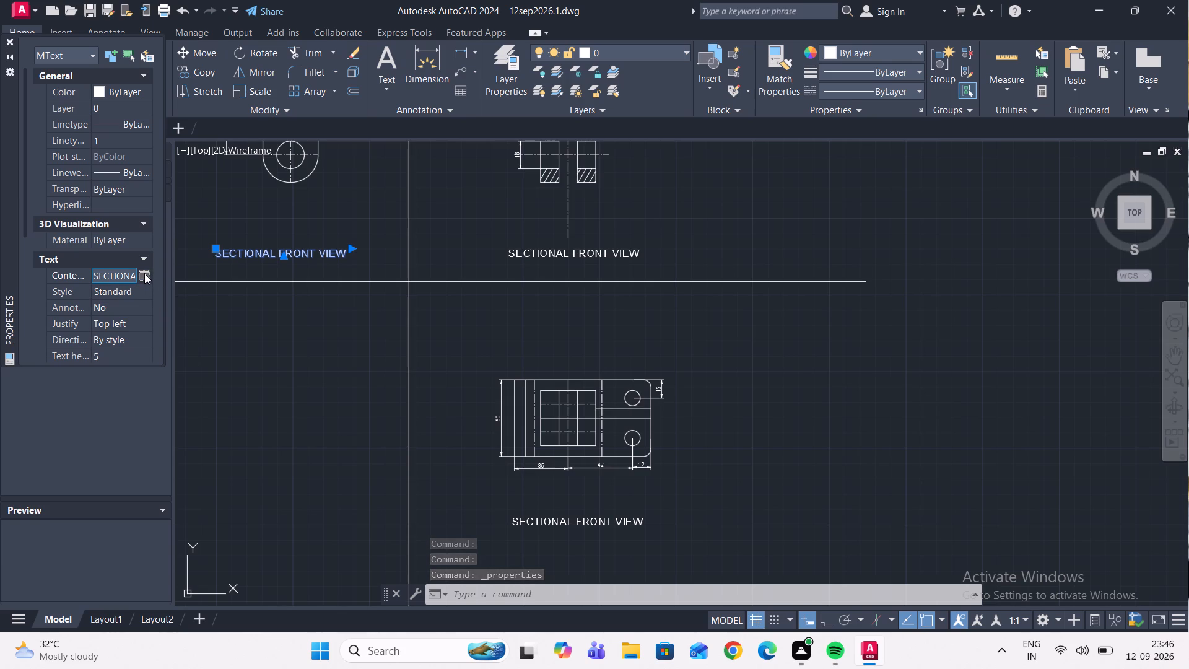
{"action": "left_click", "coordinate": [144, 274]}
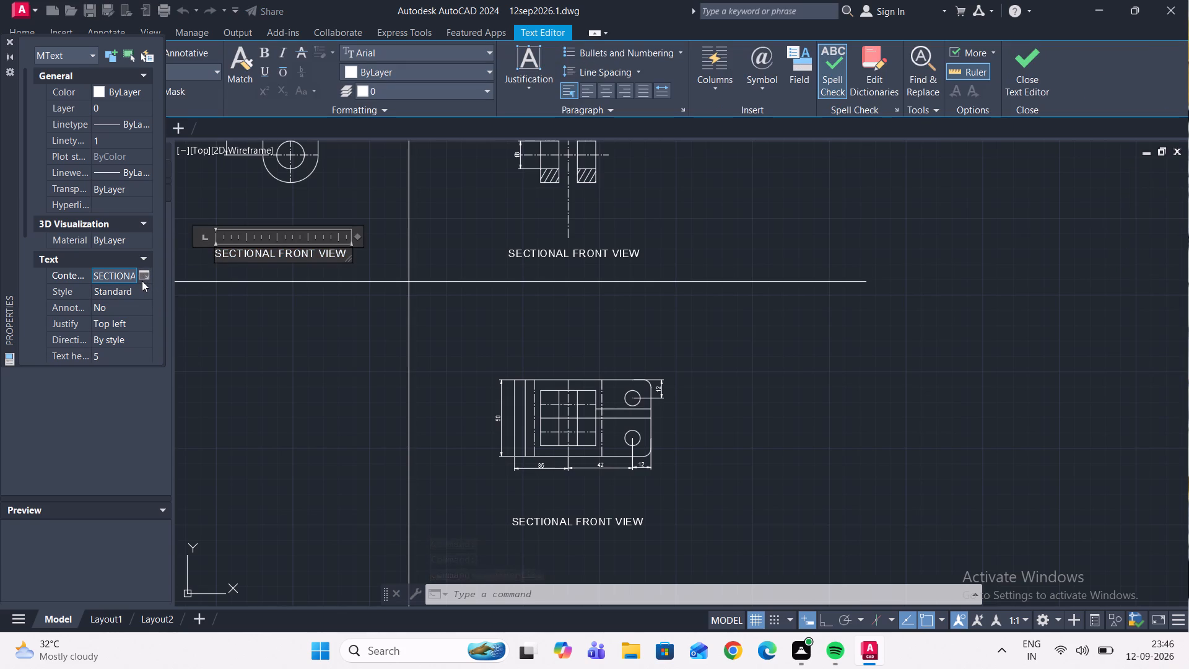
{"action": "left_click", "coordinate": [317, 250]}
{"action": "key", "text": "BackSpace"}
{"action": "key", "text": "BackSpace"}
{"action": "key", "text": "BackSpace"}
{"action": "key", "text": "BackSpace"}
{"action": "key", "text": "BackSpace"}
{"action": "key", "text": "BackSpace"}
{"action": "key", "text": "BackSpace"}
{"action": "key", "text": "BackSpace"}
{"action": "key", "text": "BackSpace"}
{"action": "key", "text": "BackSpace"}
{"action": "key", "text": "BackSpace"}
{"action": "key", "text": "BackSpace"}
{"action": "key", "text": "BackSpace"}
{"action": "key", "text": "BackSpace"}
{"action": "key", "text": "BackSpace"}
{"action": "key", "text": "BackSpace"}
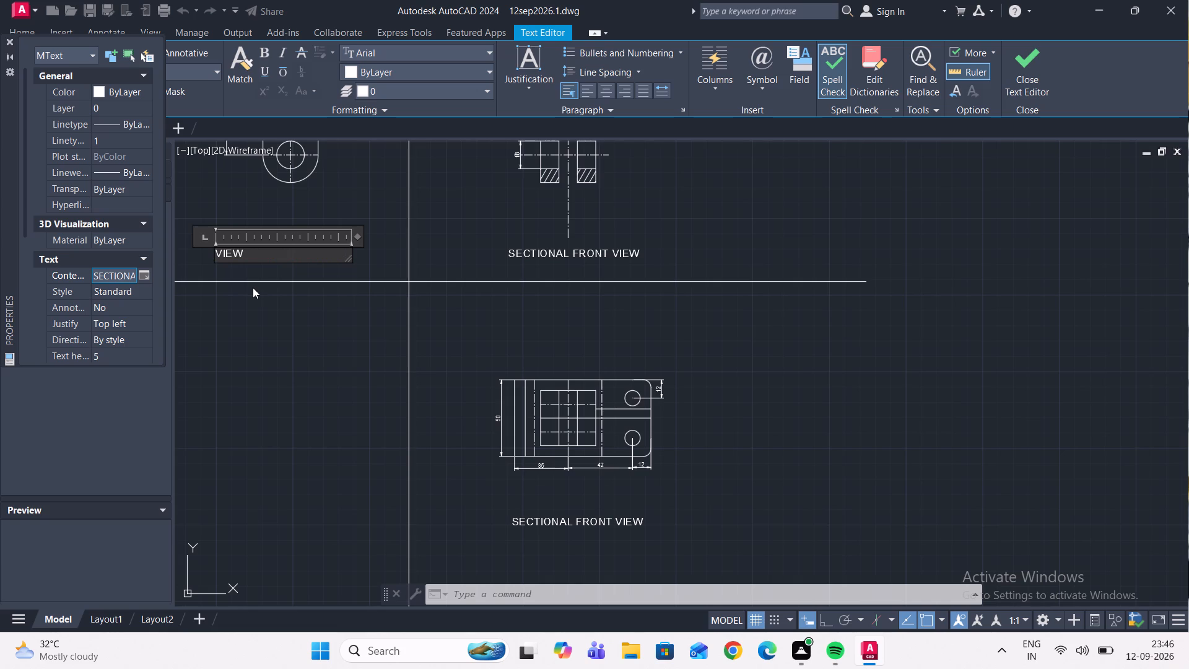
{"action": "type", "text": "SIDE"}
{"action": "key", "text": "space"}
{"action": "left_click", "coordinate": [276, 334]}
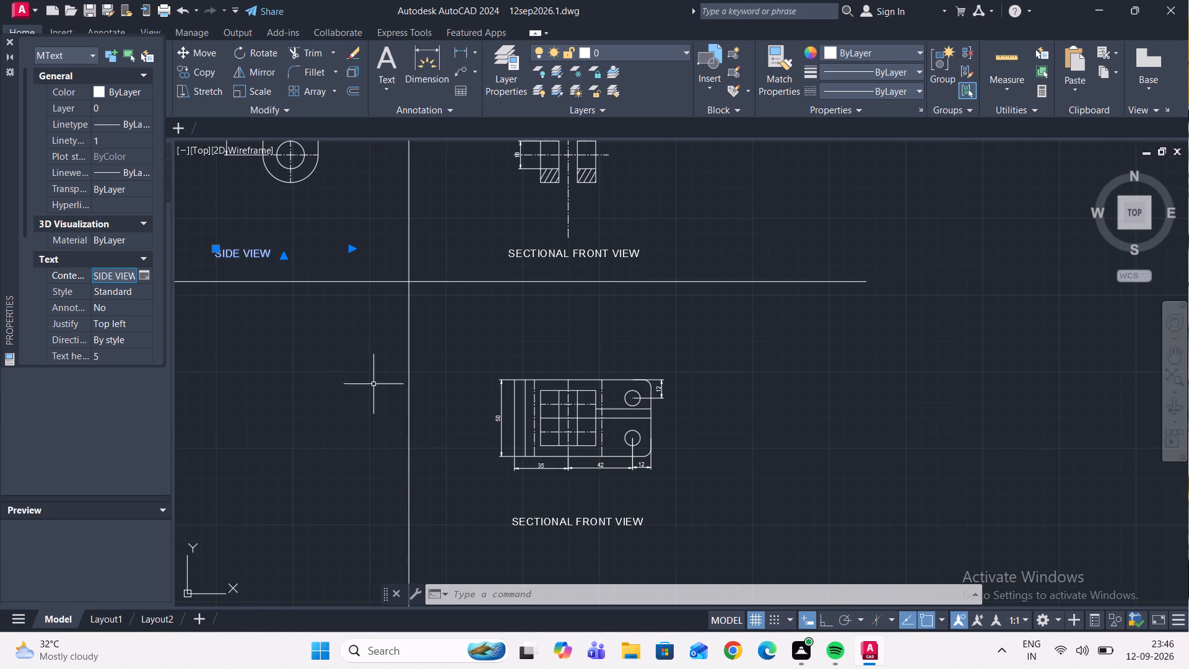
{"action": "left_click", "coordinate": [7, 40]}
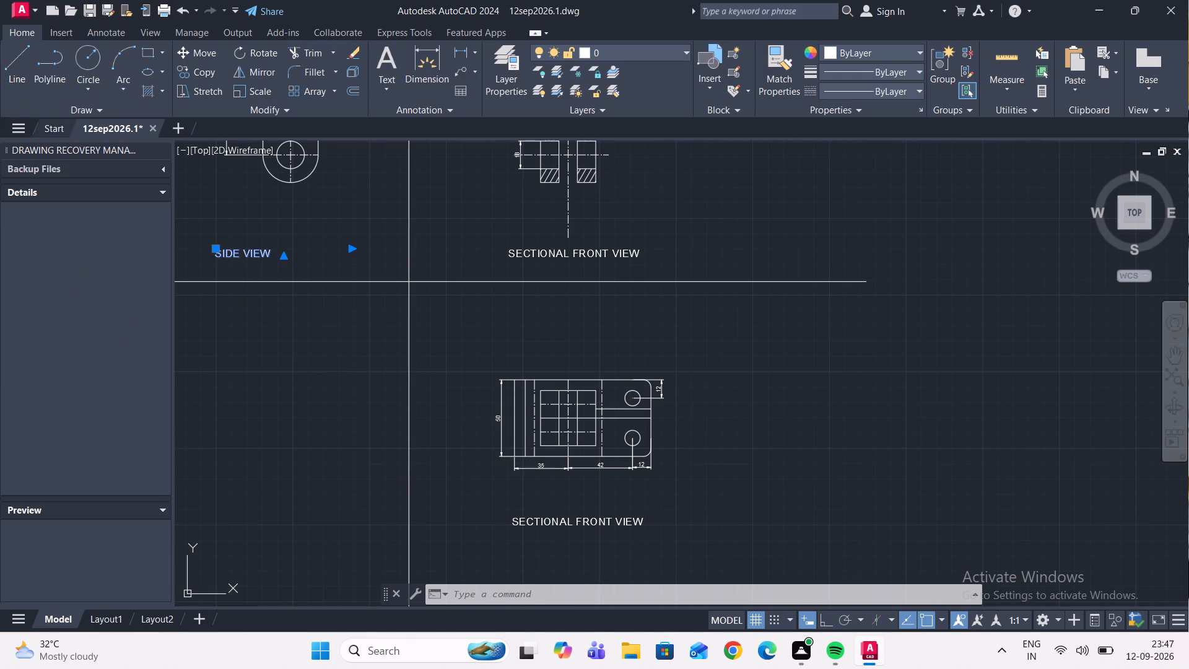
{"action": "left_click", "coordinate": [325, 321]}
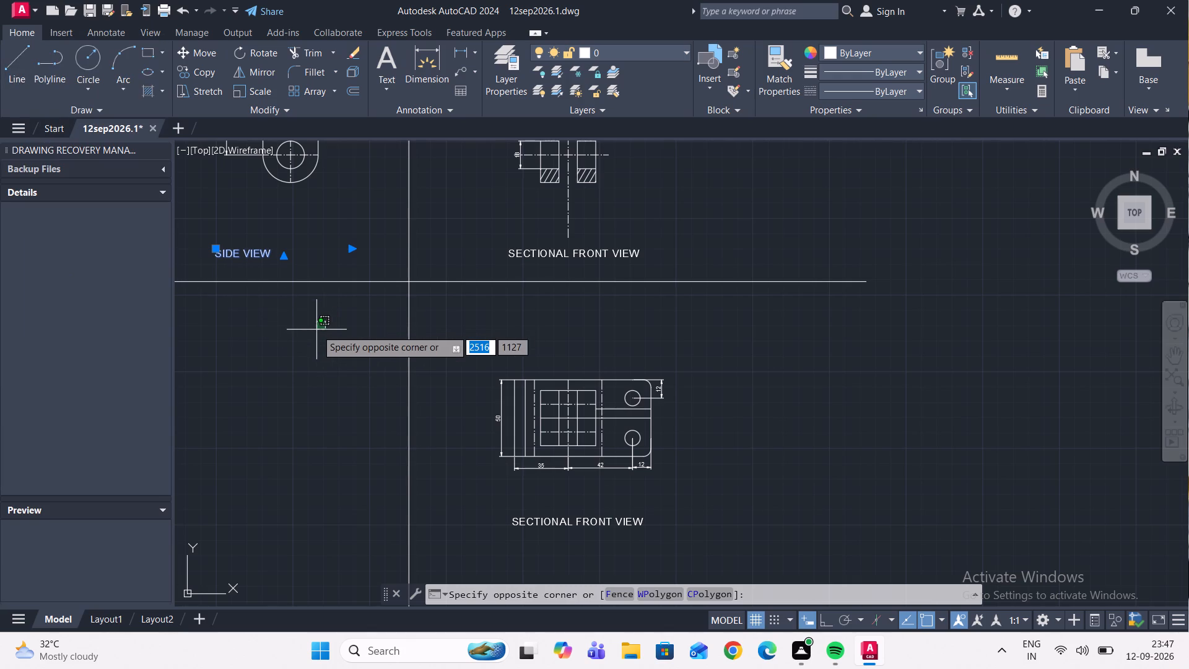
{"action": "key", "text": "Escape"}
{"action": "key", "text": "Escape"}
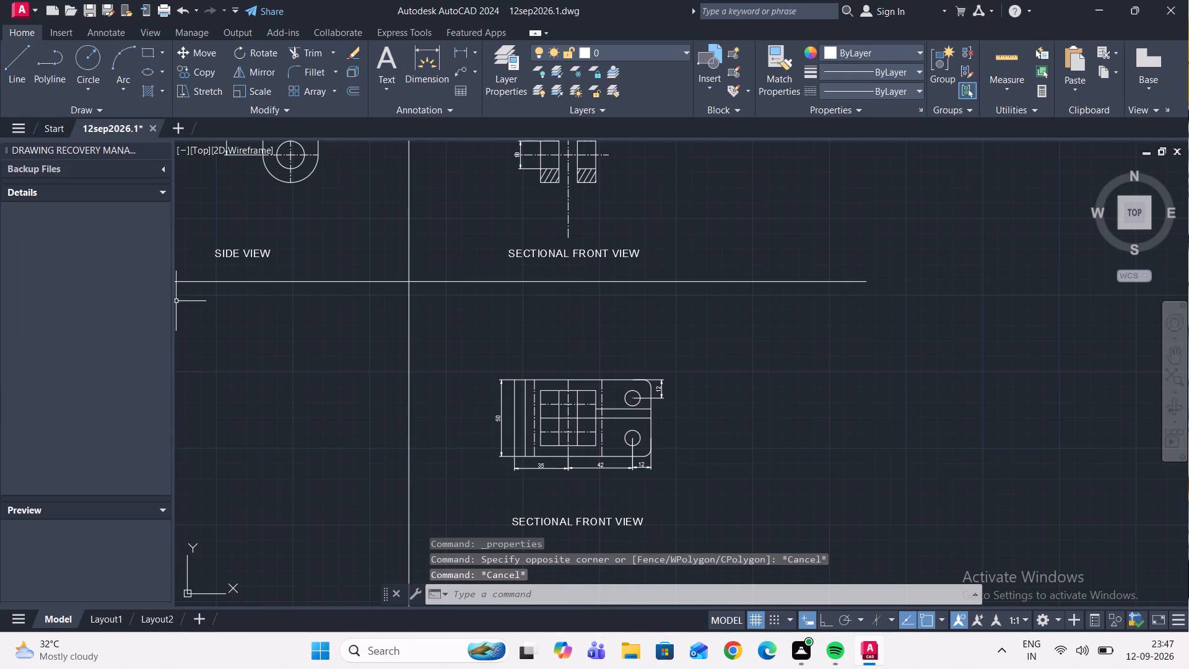
Change the wording of the copied label under the dimensioned top view to "TOP VIEW" and close the label's properties.
{"action": "scroll", "coordinate": [526, 376], "scroll_direction": "down", "scroll_amount": 3}
{"action": "scroll", "coordinate": [527, 388], "scroll_direction": "up", "scroll_amount": 3}
{"action": "middle_click_drag", "start_coordinate": [603, 474], "coordinate": [572, 447]}
{"action": "scroll", "coordinate": [594, 448], "scroll_direction": "up", "scroll_amount": 1}
{"action": "left_click_drag", "start_coordinate": [609, 442], "coordinate": [606, 426]}
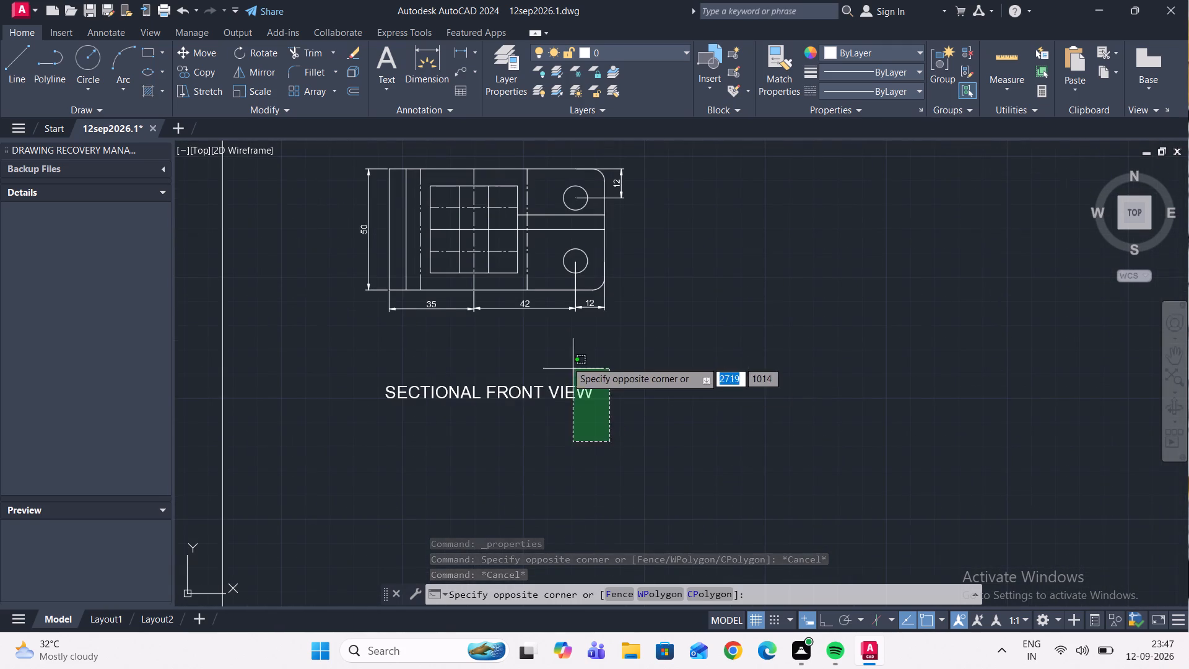
{"action": "left_click", "coordinate": [337, 346]}
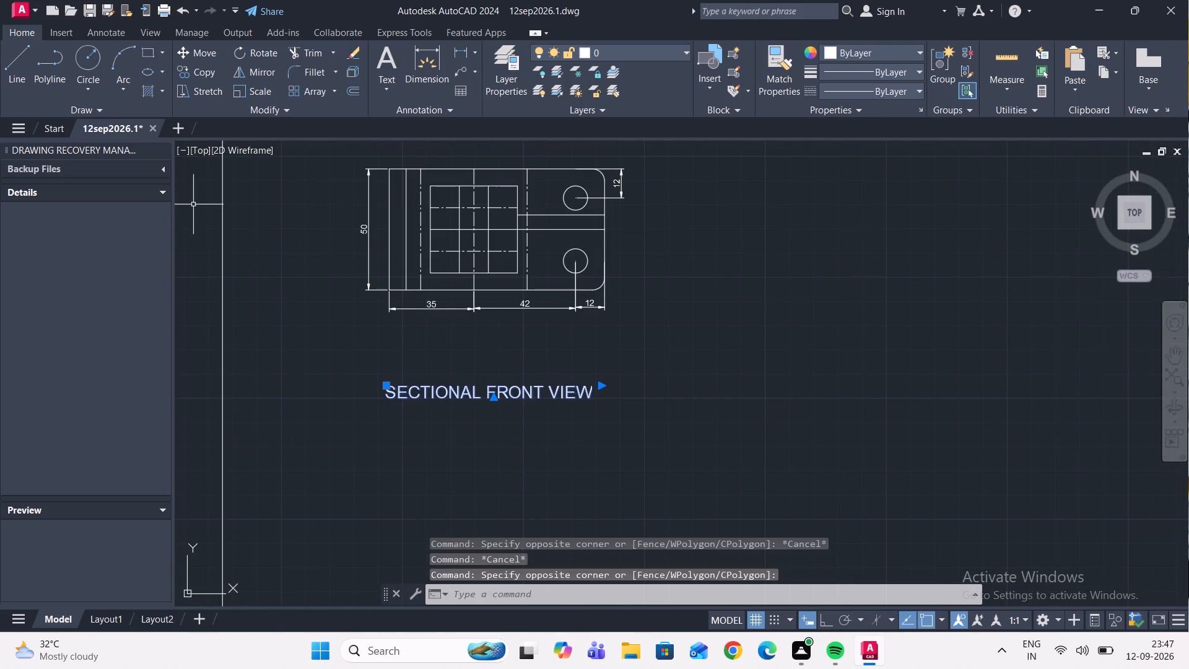
{"action": "right_click", "coordinate": [297, 300]}
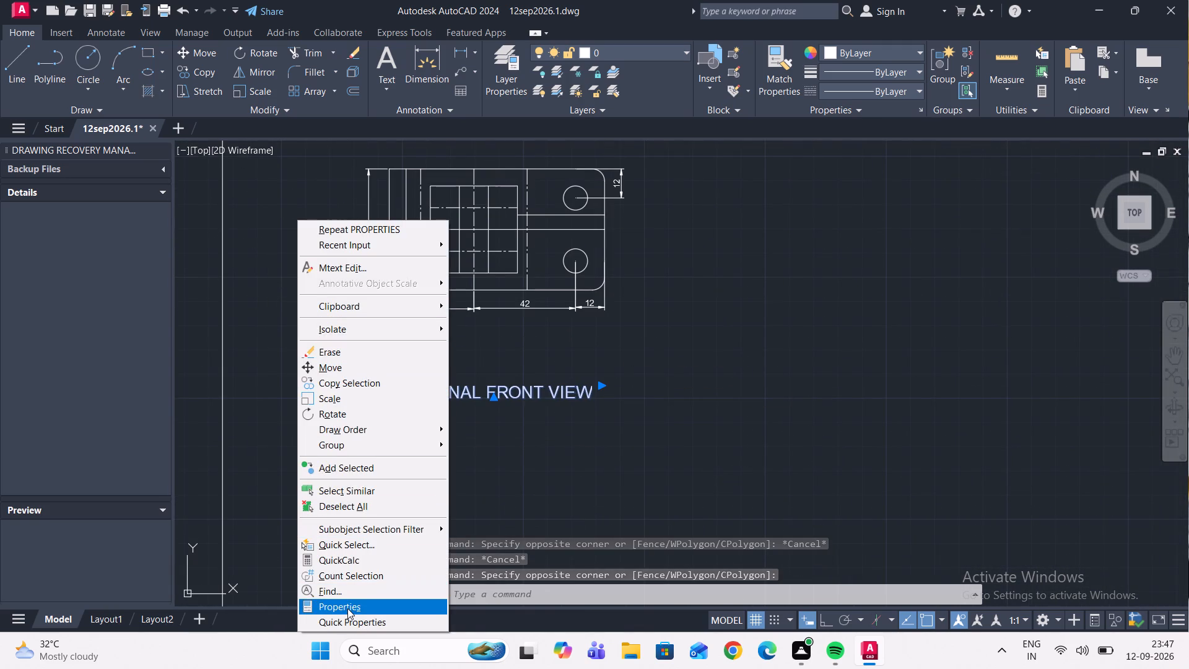
{"action": "left_click", "coordinate": [349, 608]}
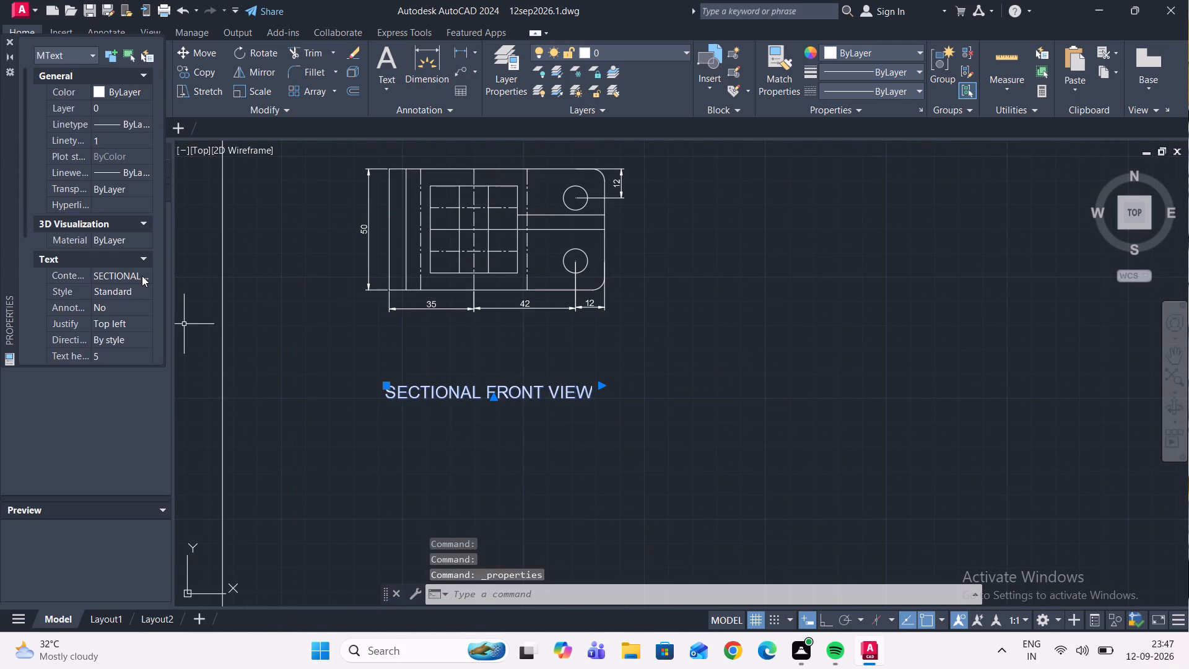
{"action": "left_click", "coordinate": [142, 276]}
{"action": "left_click", "coordinate": [143, 278]}
{"action": "left_click", "coordinate": [143, 278]}
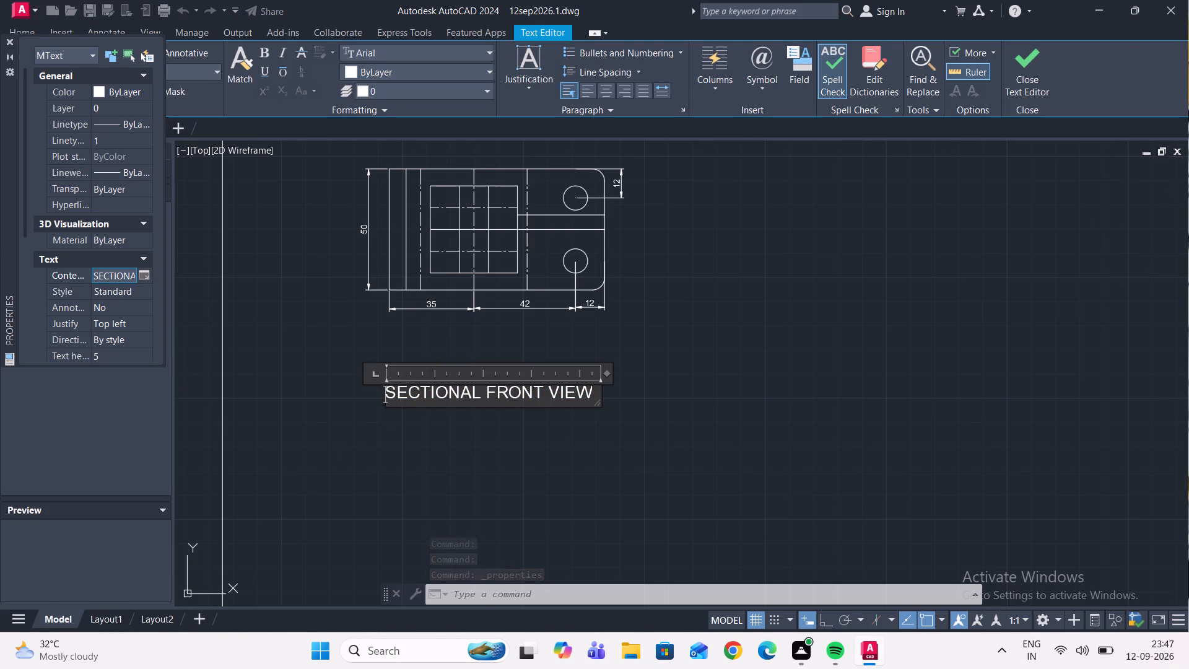
{"action": "left_click", "coordinate": [544, 387]}
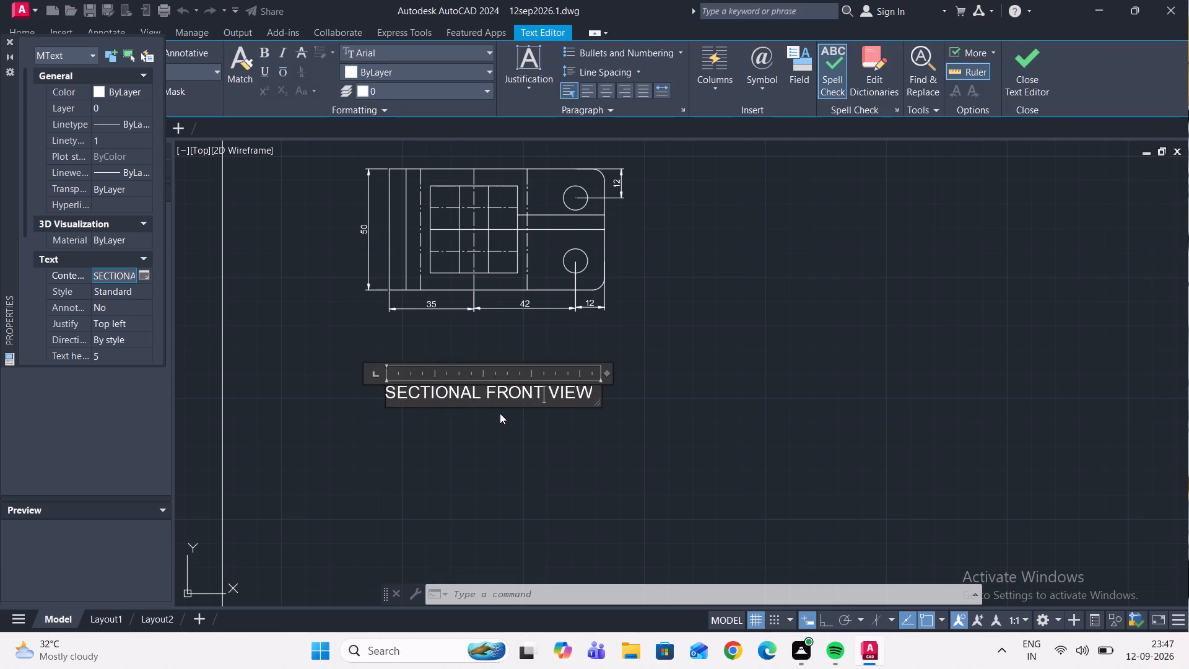
{"action": "key", "text": "BackSpace"}
{"action": "key", "text": "BackSpace"}
{"action": "key", "text": "BackSpace"}
{"action": "key", "text": "BackSpace"}
{"action": "key", "text": "BackSpace"}
{"action": "key", "text": "BackSpace"}
{"action": "key", "text": "BackSpace"}
{"action": "key", "text": "BackSpace"}
{"action": "key", "text": "BackSpace"}
{"action": "key", "text": "BackSpace"}
{"action": "key", "text": "BackSpace"}
{"action": "key", "text": "BackSpace"}
{"action": "key", "text": "BackSpace"}
{"action": "key", "text": "BackSpace"}
{"action": "key", "text": "BackSpace"}
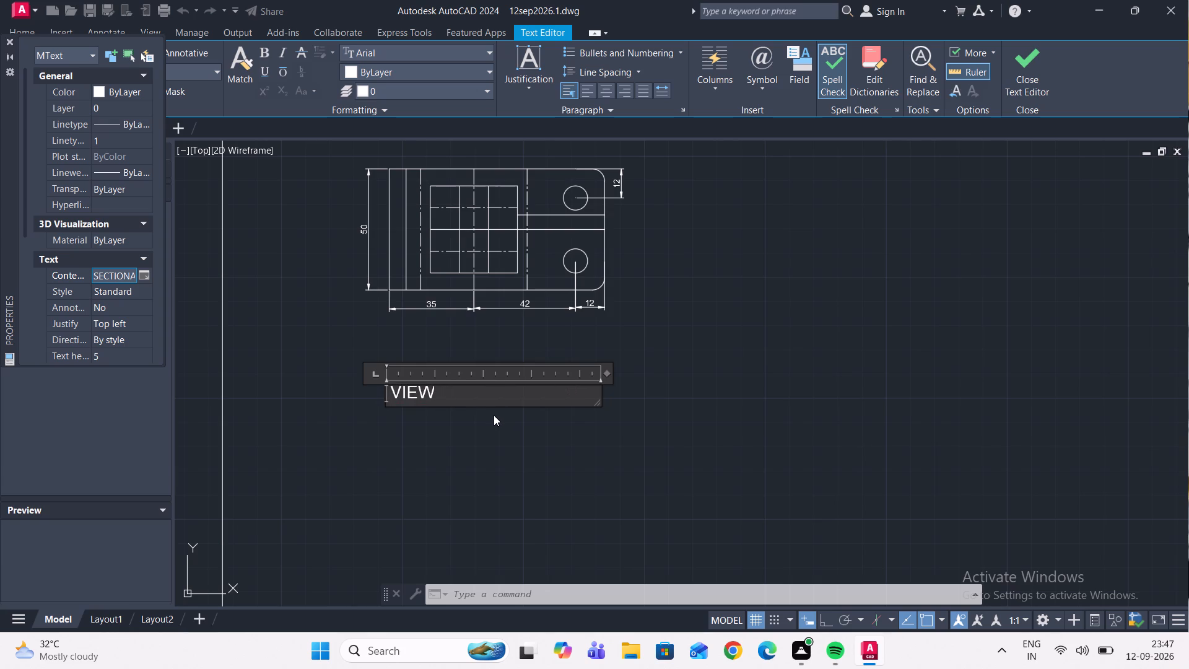
{"action": "type", "text": "TOP"}
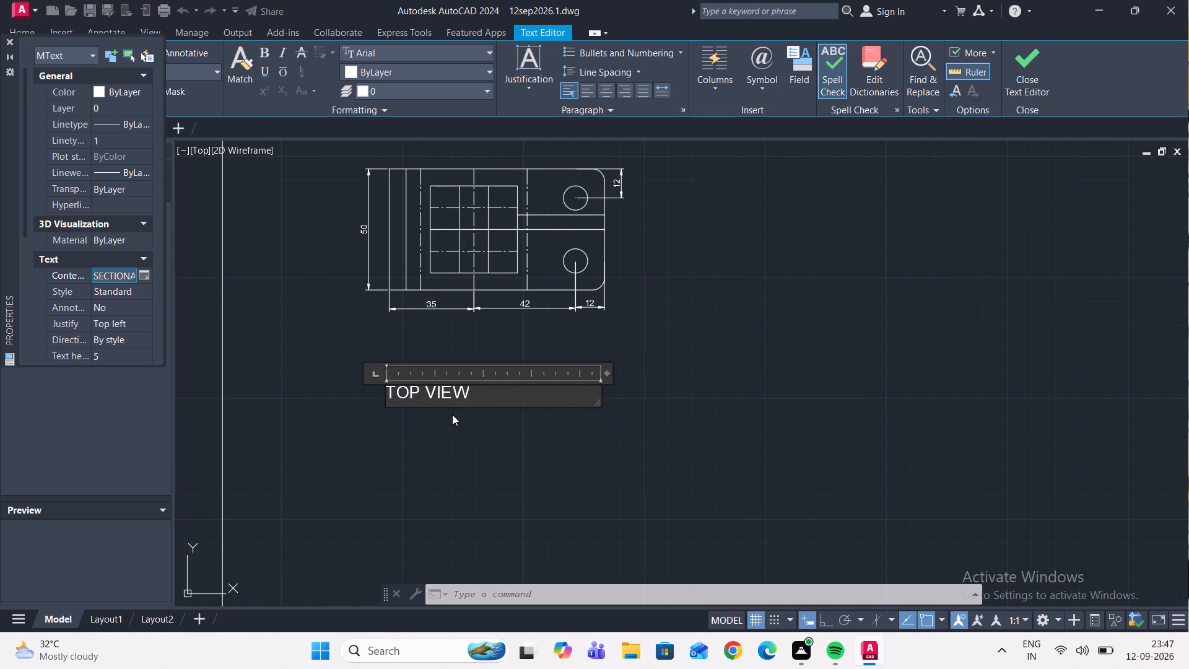
{"action": "key", "text": "space"}
{"action": "left_click", "coordinate": [493, 457]}
{"action": "scroll", "coordinate": [445, 379], "scroll_direction": "down", "scroll_amount": 2}
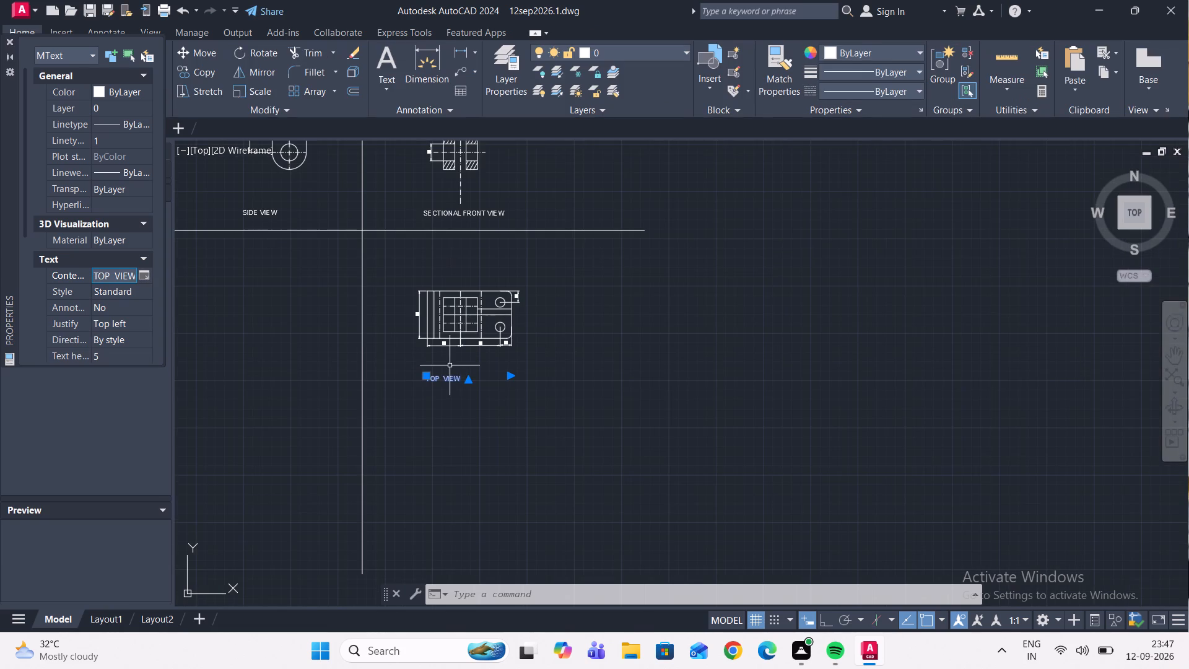
{"action": "scroll", "coordinate": [352, 322], "scroll_direction": "down", "scroll_amount": 1}
{"action": "scroll", "coordinate": [367, 352], "scroll_direction": "up", "scroll_amount": 1}
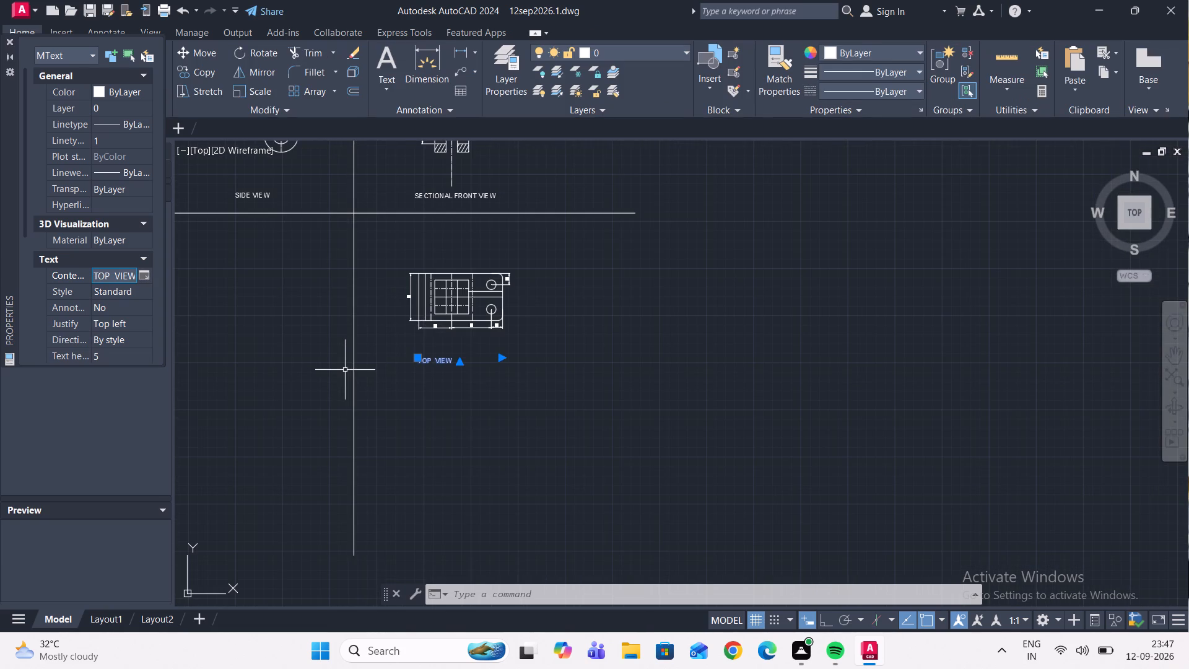
{"action": "key", "text": "Escape"}
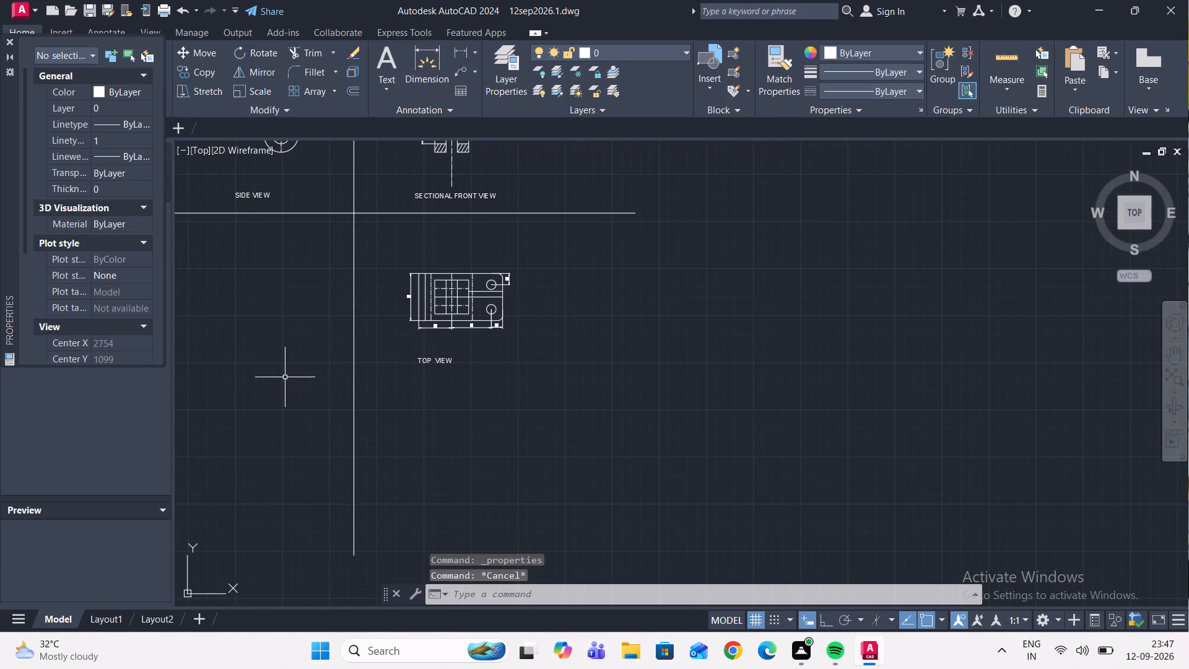
{"action": "left_click", "coordinate": [8, 42]}
Review the complete bracket drawing, checking the view labels, the overall layout and the dimensions on the isometric view.
{"action": "scroll", "coordinate": [252, 287], "scroll_direction": "down", "scroll_amount": 3}
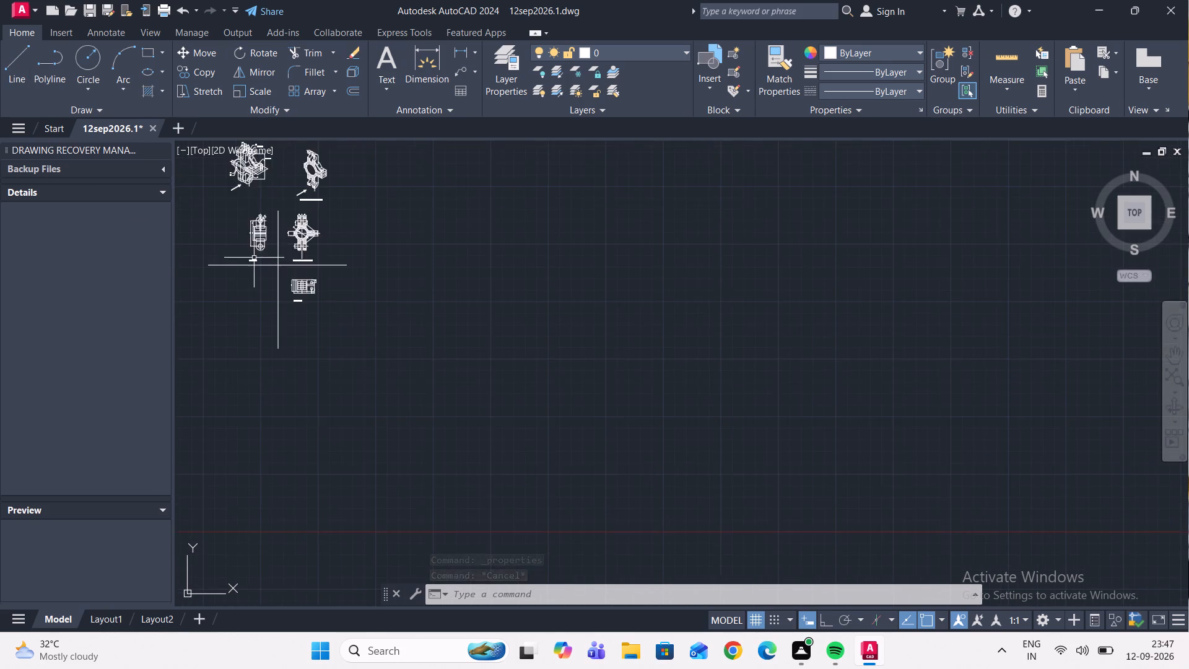
{"action": "scroll", "coordinate": [255, 248], "scroll_direction": "up", "scroll_amount": 3}
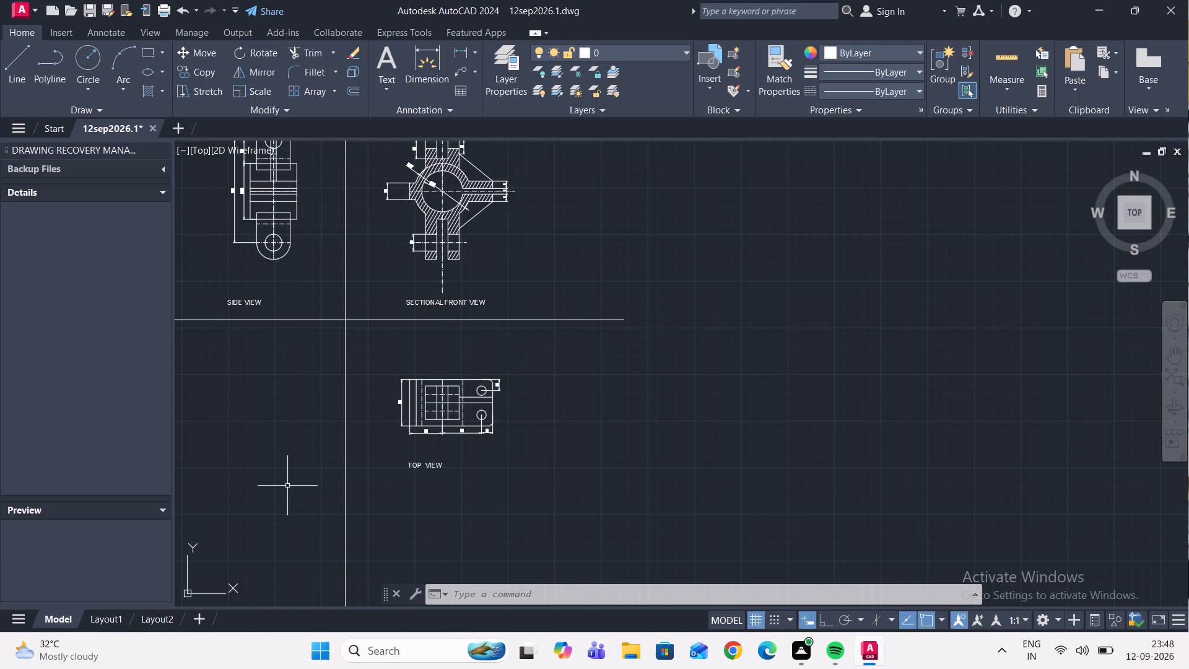
{"action": "scroll", "coordinate": [517, 473], "scroll_direction": "down", "scroll_amount": 2}
{"action": "scroll", "coordinate": [430, 255], "scroll_direction": "up", "scroll_amount": 1}
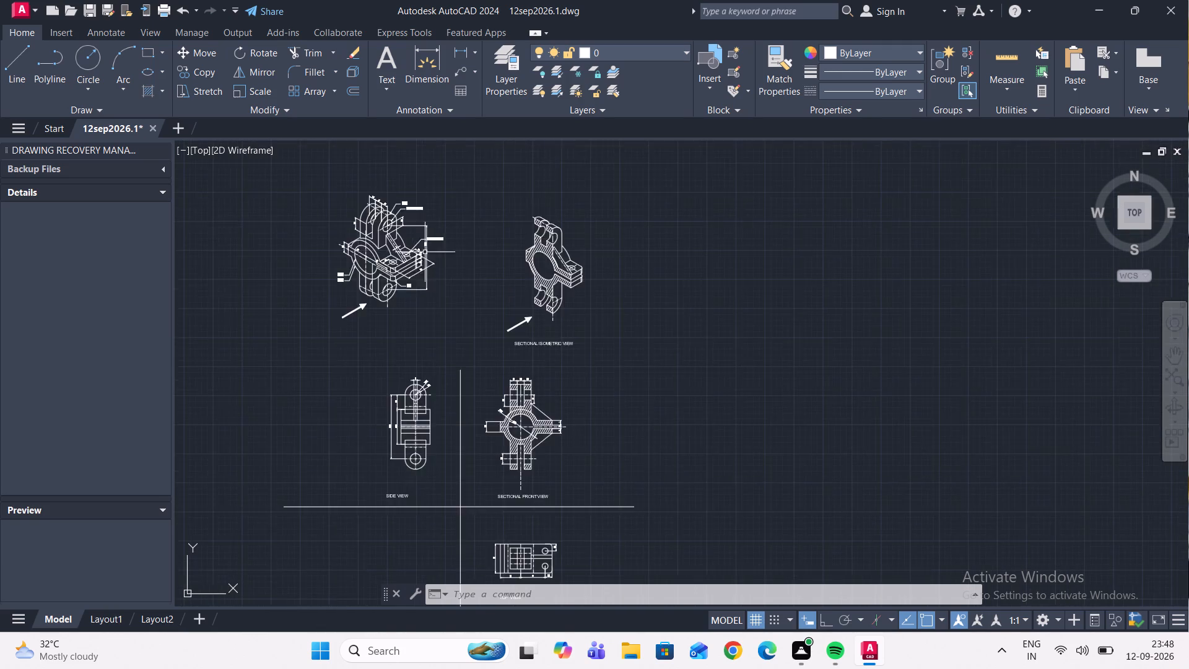
{"action": "scroll", "coordinate": [420, 248], "scroll_direction": "up", "scroll_amount": 1}
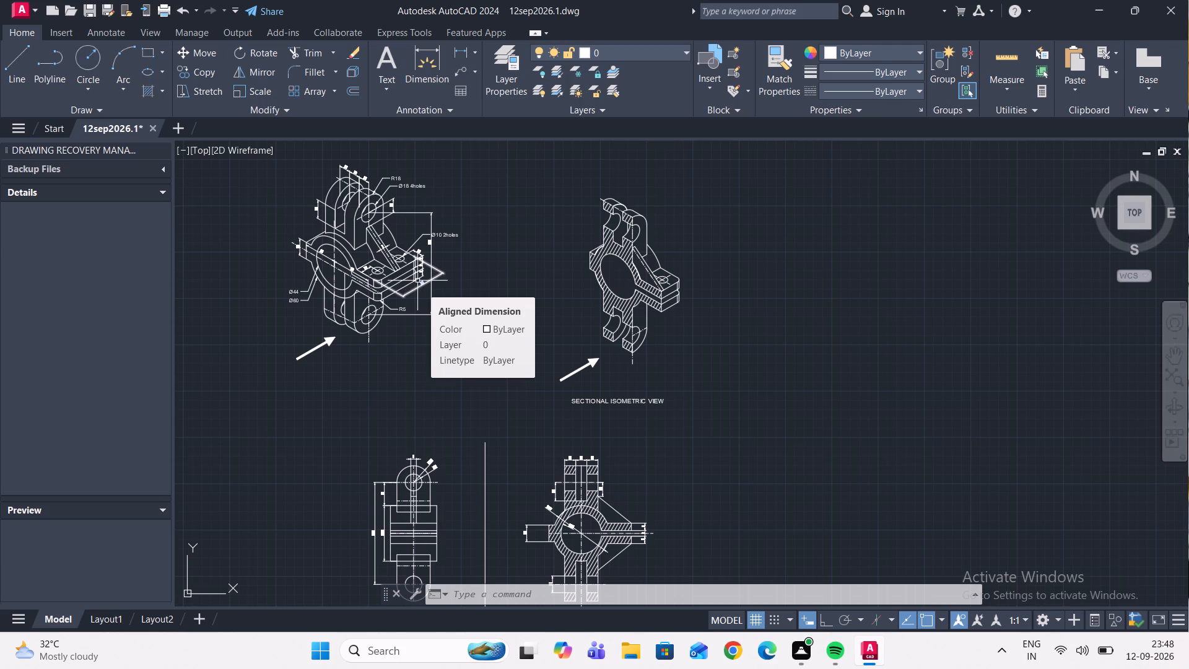
{"action": "scroll", "coordinate": [506, 291], "scroll_direction": "down", "scroll_amount": 3}
{"action": "scroll", "coordinate": [506, 248], "scroll_direction": "up", "scroll_amount": 1}
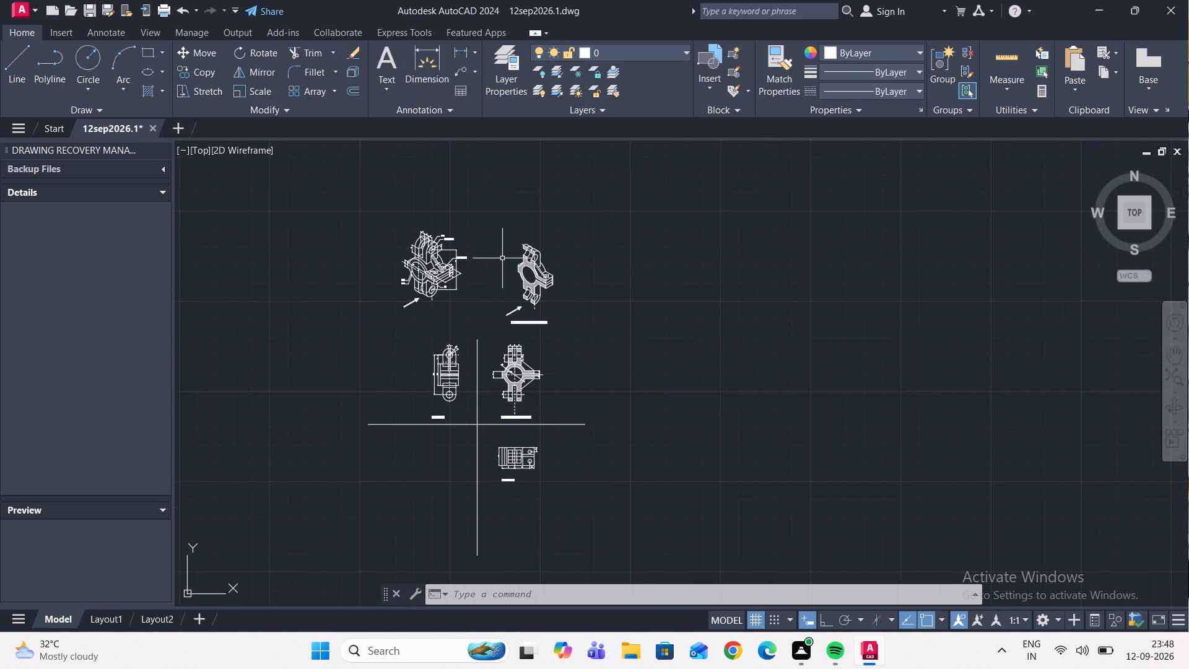
{"action": "scroll", "coordinate": [429, 266], "scroll_direction": "up", "scroll_amount": 2}
{"action": "scroll", "coordinate": [427, 210], "scroll_direction": "up", "scroll_amount": 2}
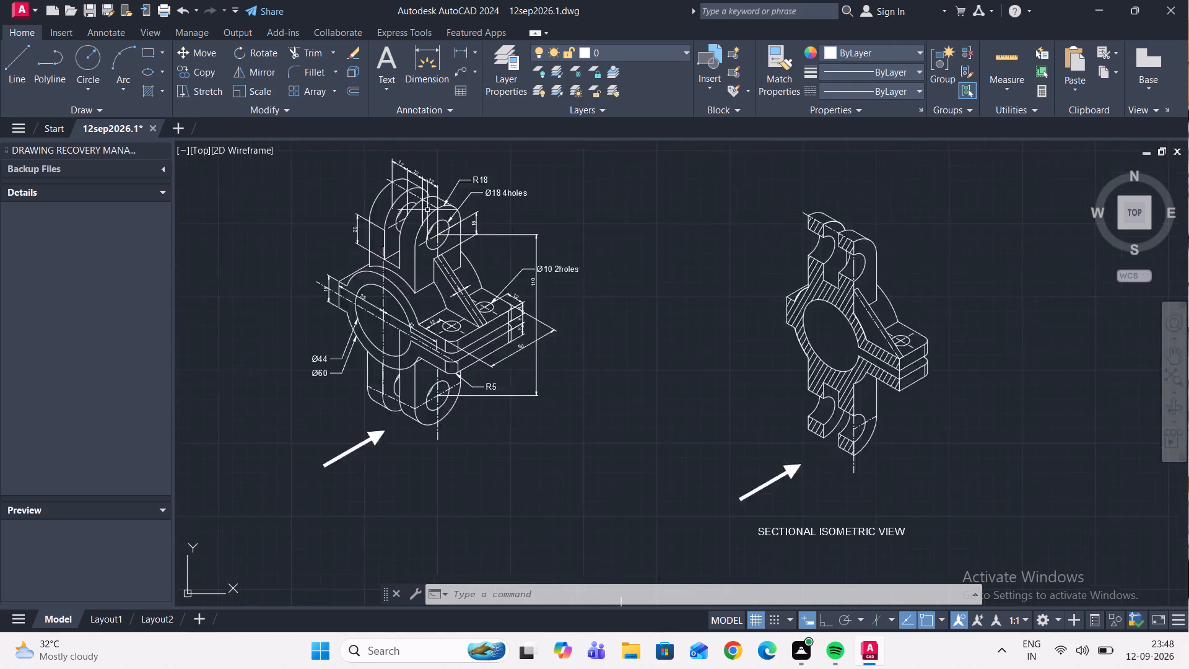
{"action": "scroll", "coordinate": [427, 211], "scroll_direction": "up", "scroll_amount": 2}
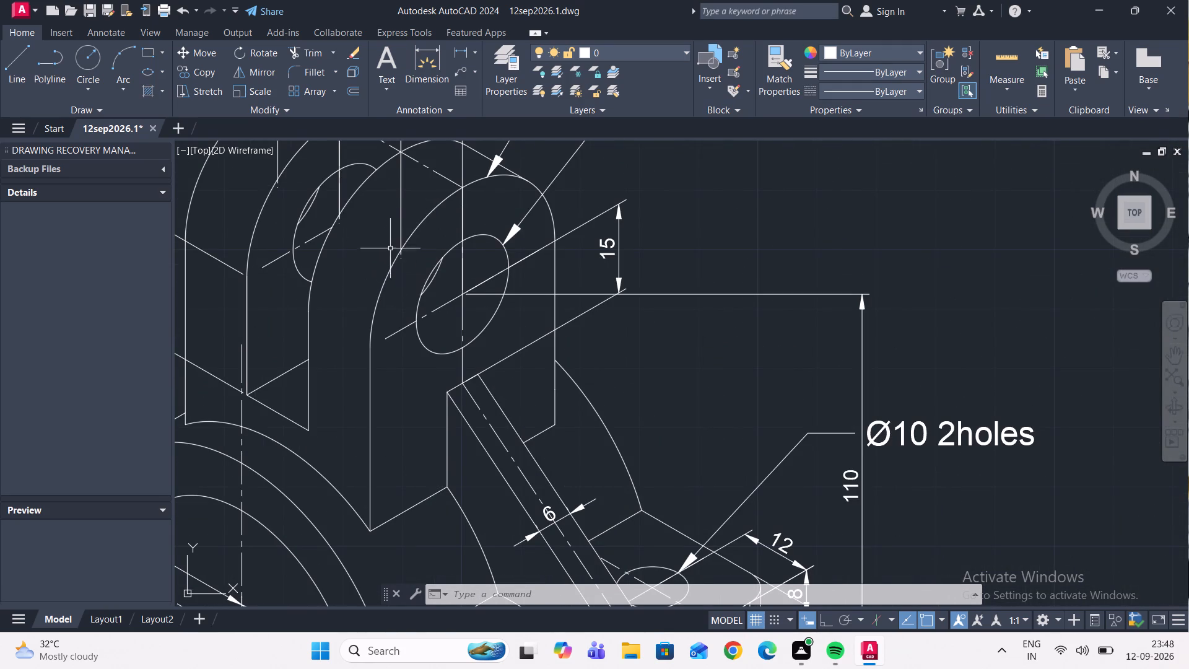
{"action": "scroll", "coordinate": [401, 239], "scroll_direction": "down", "scroll_amount": 5}
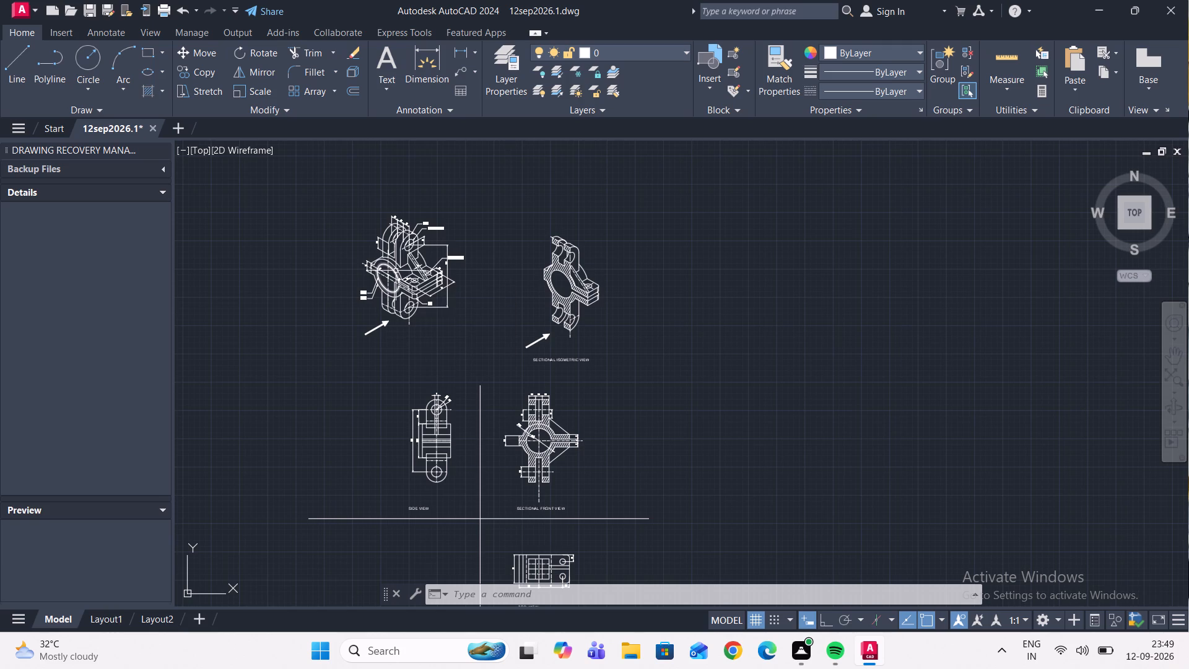
{"action": "scroll", "coordinate": [458, 287], "scroll_direction": "down", "scroll_amount": 2}
{"action": "scroll", "coordinate": [441, 270], "scroll_direction": "up", "scroll_amount": 1}
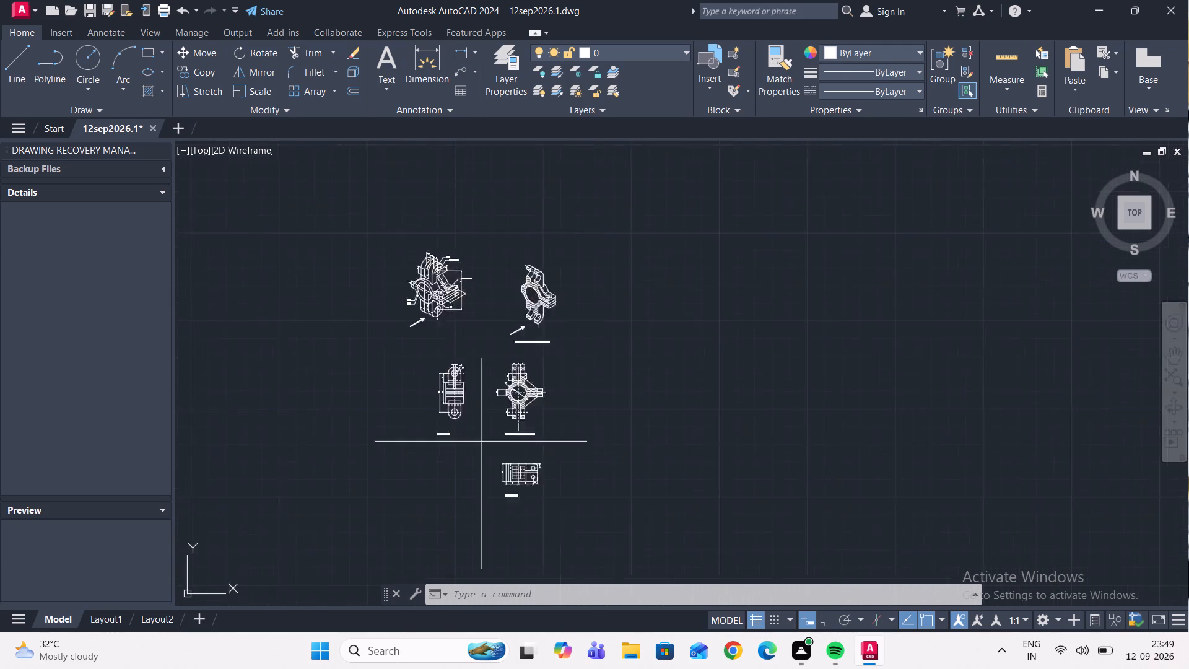
{"action": "scroll", "coordinate": [441, 270], "scroll_direction": "up", "scroll_amount": 2}
{"action": "scroll", "coordinate": [502, 287], "scroll_direction": "down", "scroll_amount": 1}
{"action": "scroll", "coordinate": [609, 344], "scroll_direction": "up", "scroll_amount": 1}
{"action": "scroll", "coordinate": [603, 328], "scroll_direction": "down", "scroll_amount": 2}
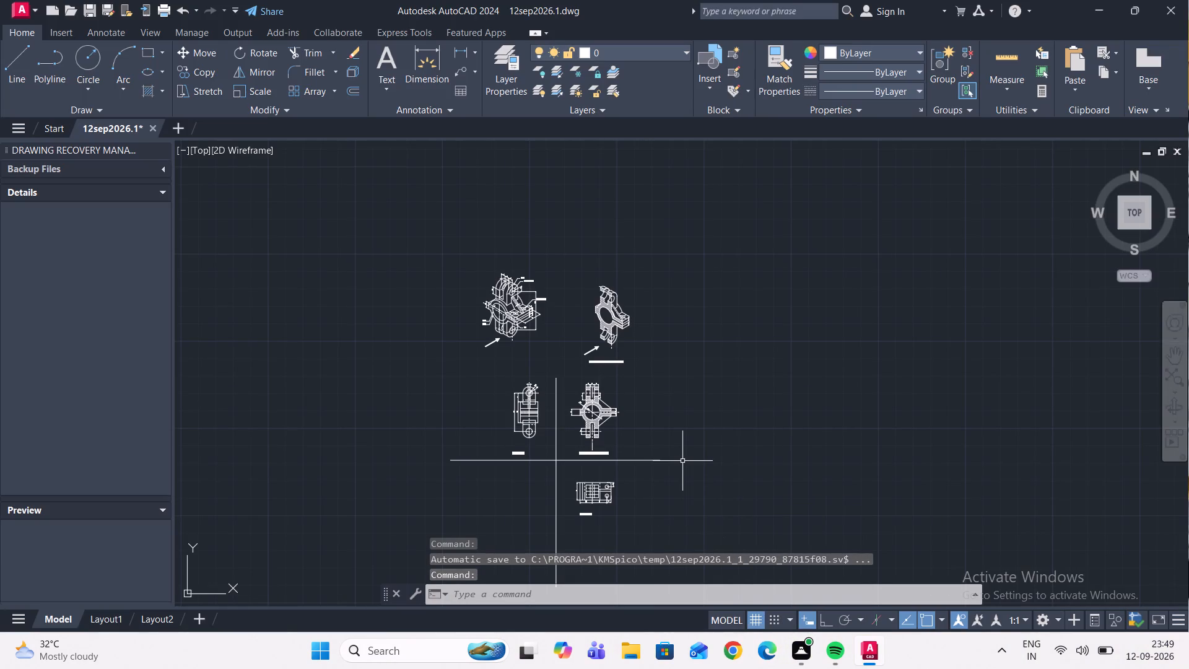
Examine the sectional isometric view and the dimensions and hatching of the sectional front view, along with the overall sheet layout.
{"action": "scroll", "coordinate": [619, 304], "scroll_direction": "up", "scroll_amount": 3}
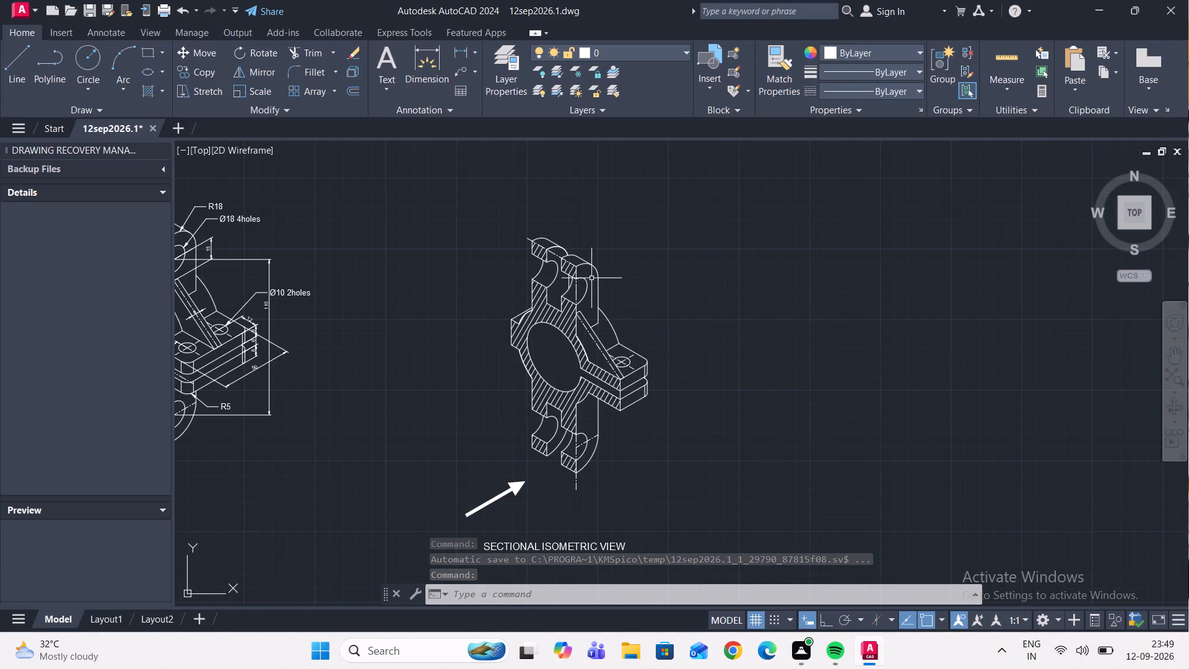
{"action": "scroll", "coordinate": [602, 299], "scroll_direction": "down", "scroll_amount": 2}
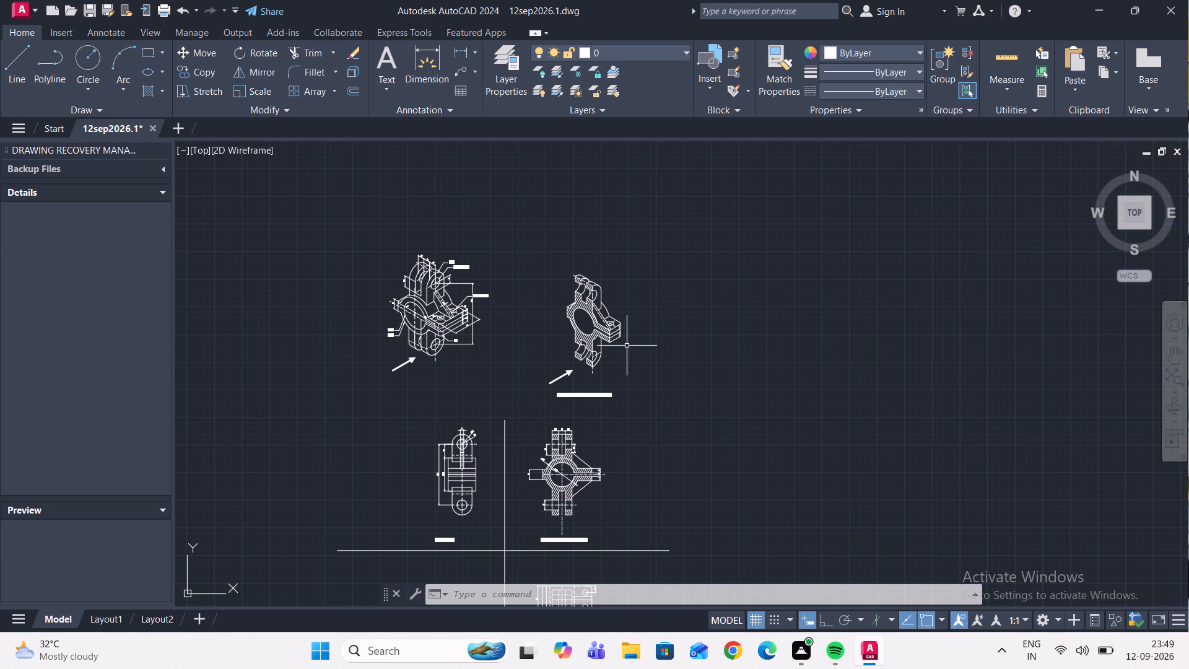
{"action": "middle_click_drag", "start_coordinate": [533, 411], "coordinate": [516, 375]}
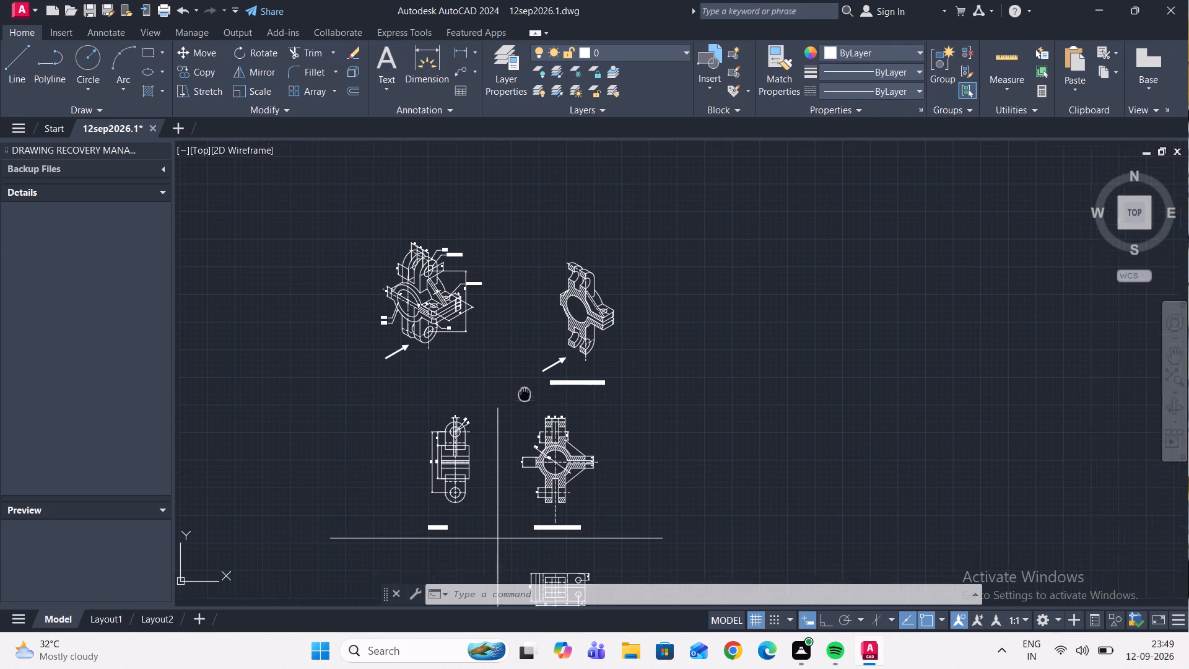
{"action": "middle_click_drag", "start_coordinate": [516, 375], "coordinate": [503, 324]}
{"action": "scroll", "coordinate": [565, 388], "scroll_direction": "up", "scroll_amount": 2}
{"action": "scroll", "coordinate": [445, 387], "scroll_direction": "up", "scroll_amount": 1}
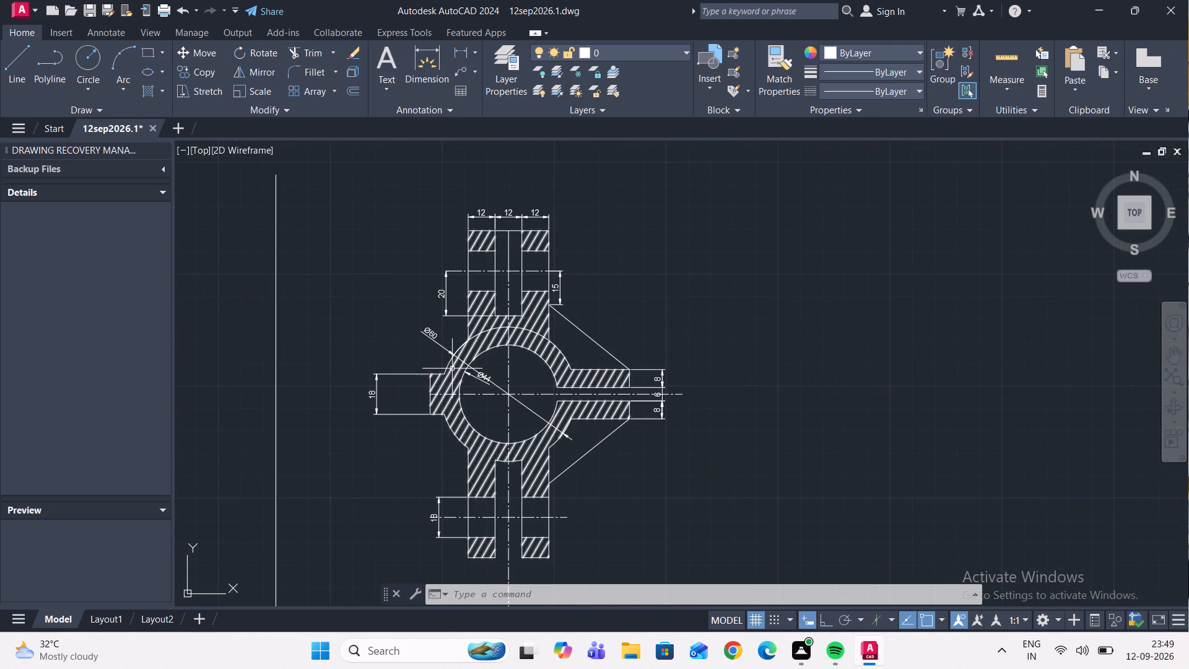
{"action": "middle_click_drag", "start_coordinate": [468, 305], "coordinate": [554, 230]}
{"action": "scroll", "coordinate": [489, 261], "scroll_direction": "down", "scroll_amount": 1}
{"action": "scroll", "coordinate": [525, 336], "scroll_direction": "down", "scroll_amount": 2}
{"action": "scroll", "coordinate": [549, 420], "scroll_direction": "up", "scroll_amount": 3}
{"action": "scroll", "coordinate": [561, 395], "scroll_direction": "down", "scroll_amount": 4}
{"action": "scroll", "coordinate": [564, 448], "scroll_direction": "up", "scroll_amount": 2}
Delete the long horizontal and vertical construction lines separating the side, sectional front and top views.
{"action": "middle_click_drag", "start_coordinate": [539, 344], "coordinate": [550, 374]}
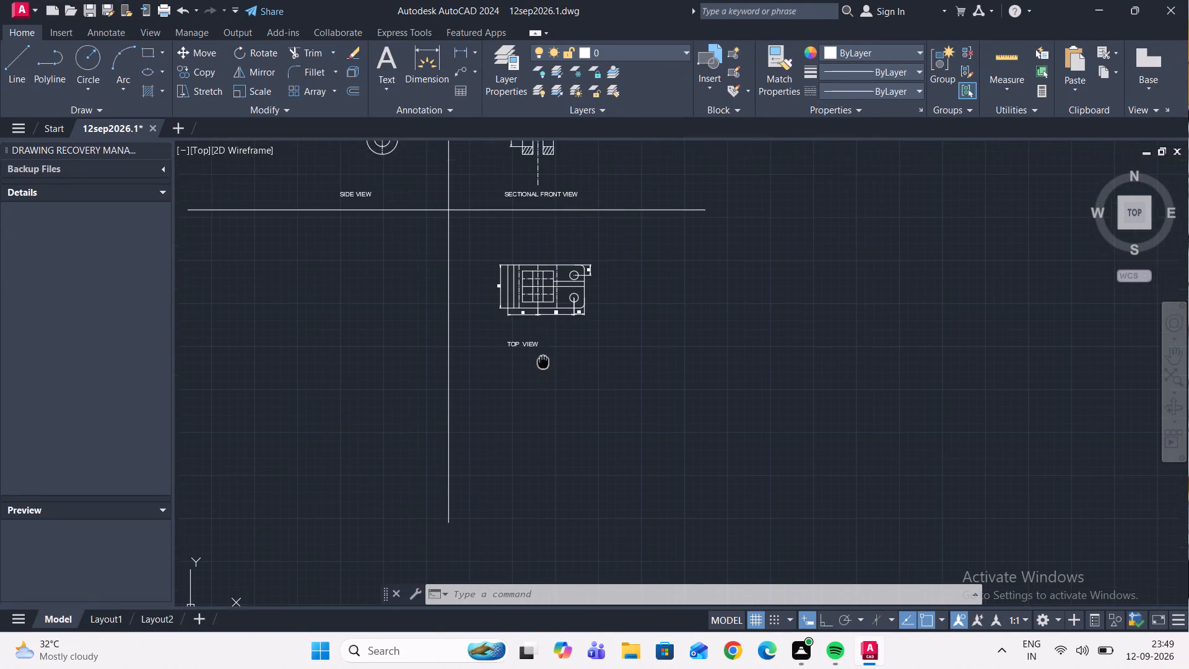
{"action": "middle_click_drag", "start_coordinate": [550, 374], "coordinate": [619, 387]}
{"action": "left_click_drag", "start_coordinate": [546, 269], "coordinate": [546, 260]}
{"action": "left_click", "coordinate": [508, 230]}
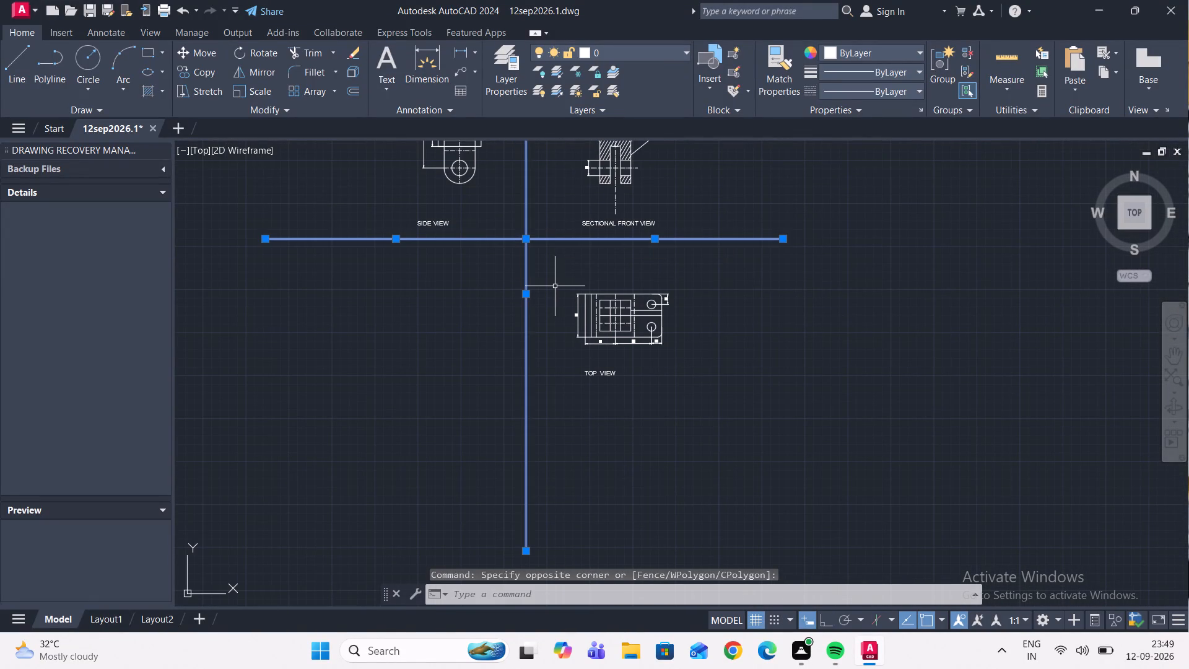
{"action": "key", "text": "Delete"}
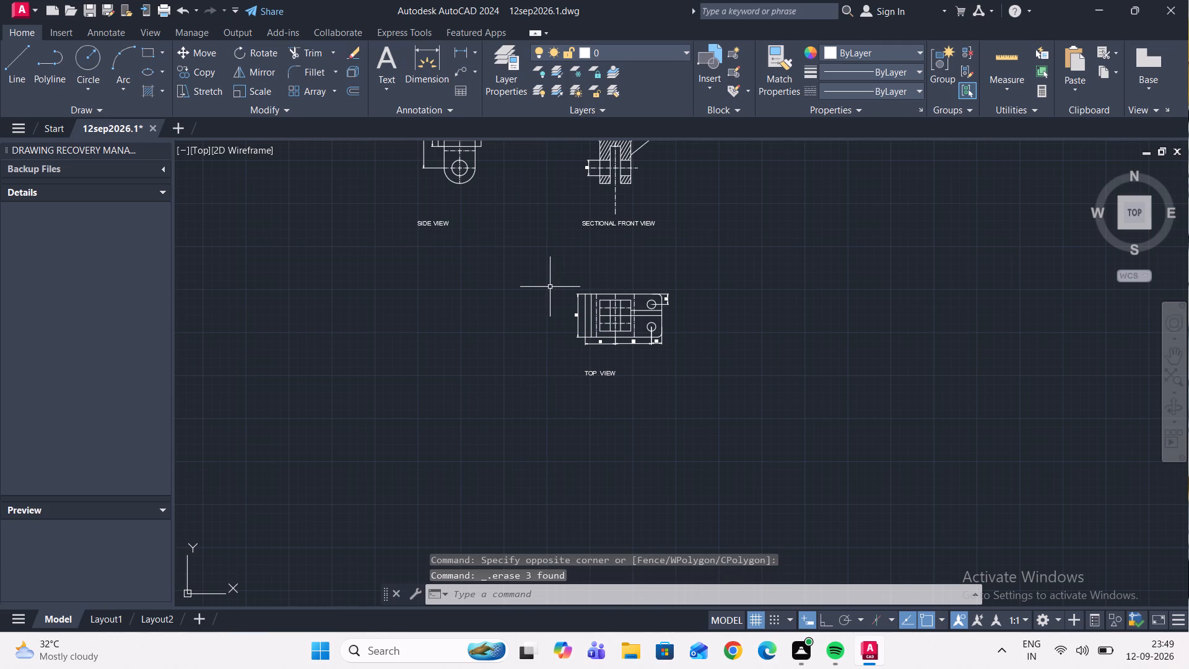
{"action": "scroll", "coordinate": [567, 72], "scroll_direction": "down", "scroll_amount": 3}
{"action": "scroll", "coordinate": [557, 246], "scroll_direction": "down", "scroll_amount": 3}
{"action": "middle_click_drag", "start_coordinate": [562, 205], "coordinate": [548, 272]}
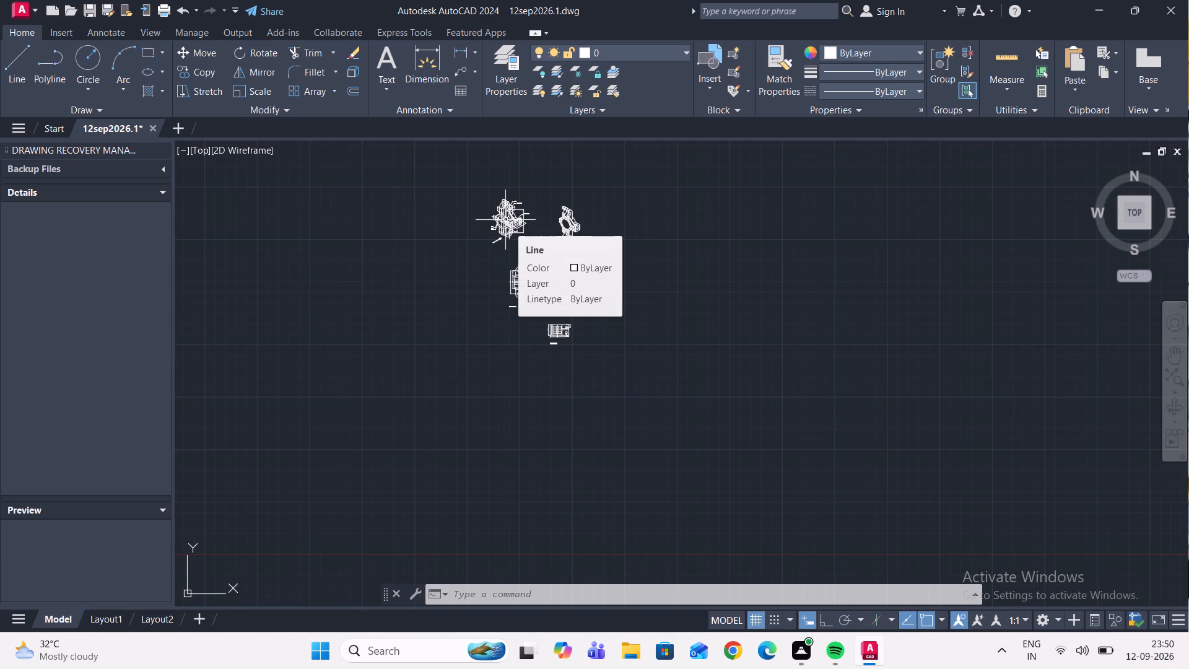
Switch to Google Chrome.
{"action": "left_click", "coordinate": [731, 649]}
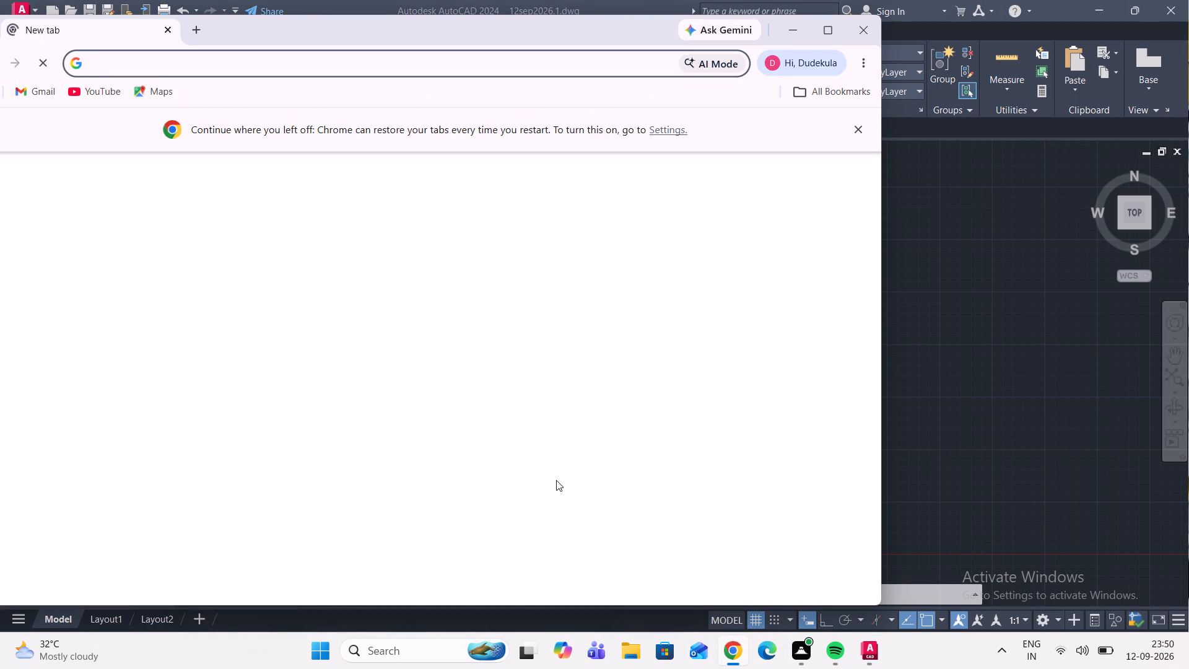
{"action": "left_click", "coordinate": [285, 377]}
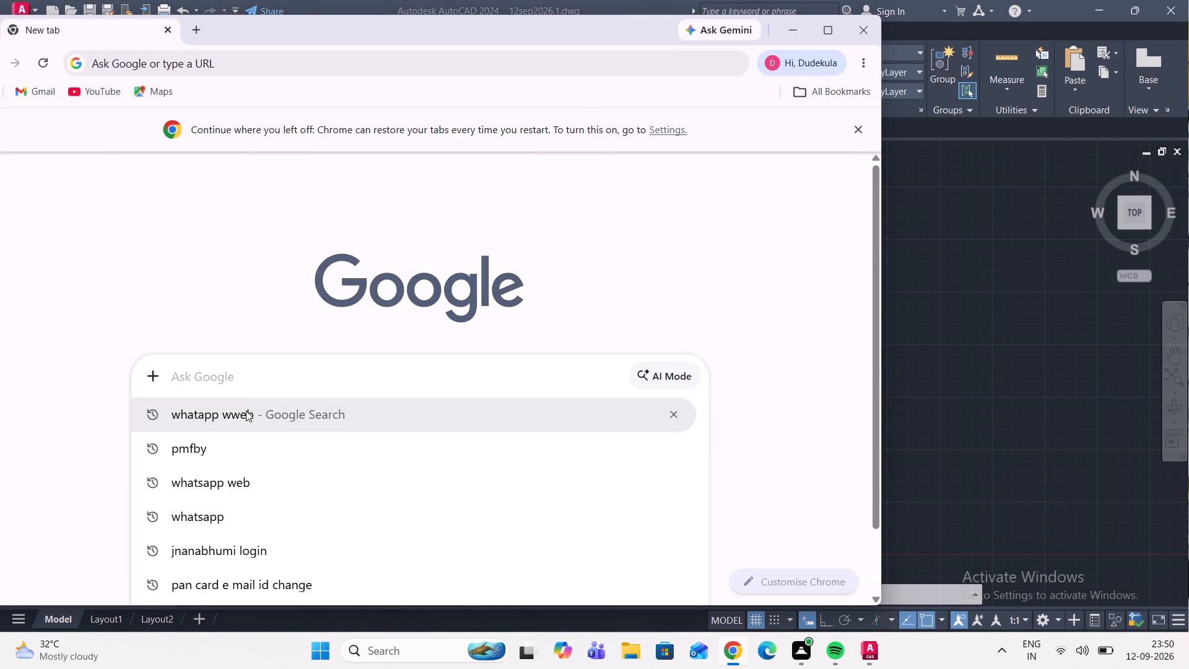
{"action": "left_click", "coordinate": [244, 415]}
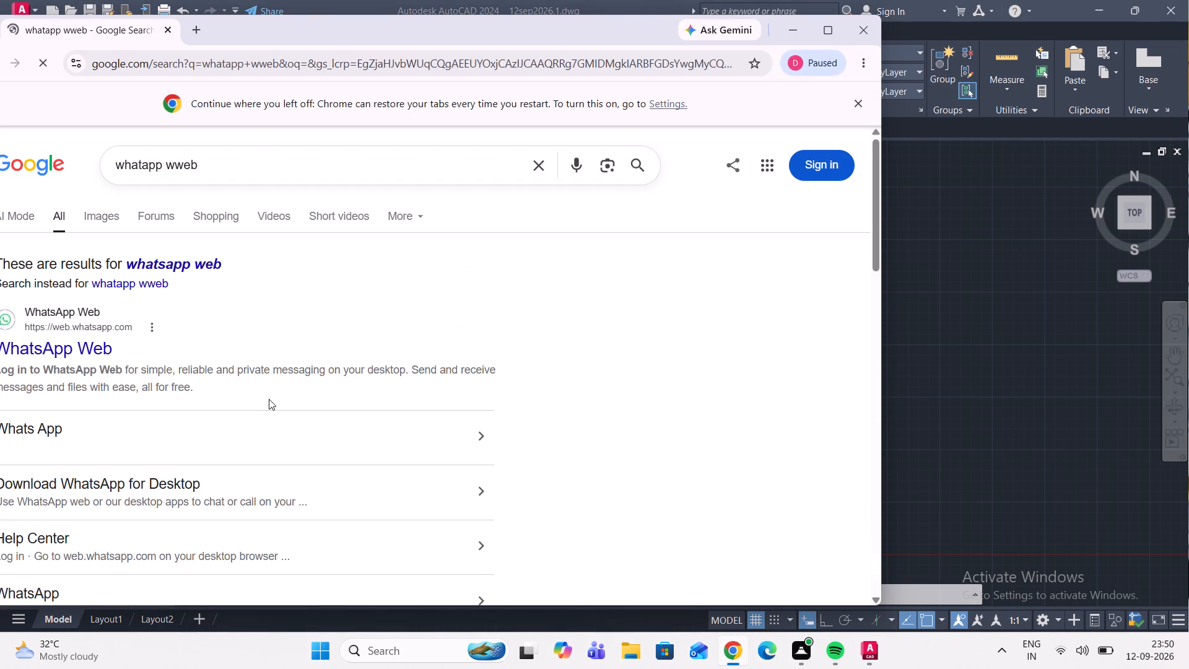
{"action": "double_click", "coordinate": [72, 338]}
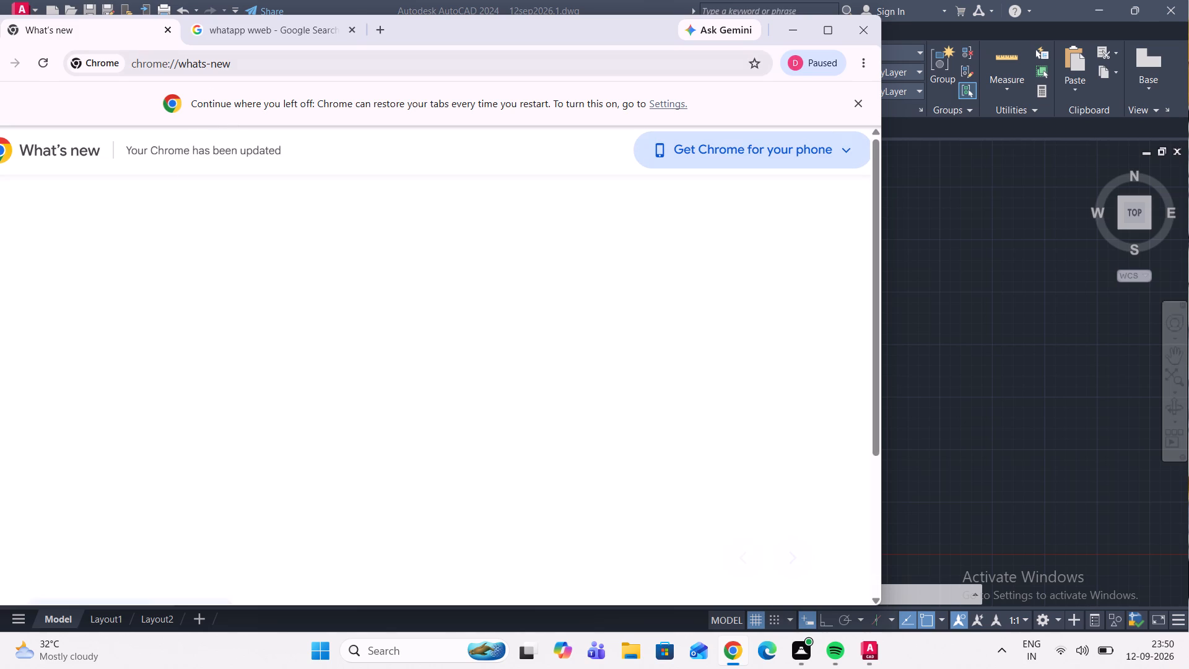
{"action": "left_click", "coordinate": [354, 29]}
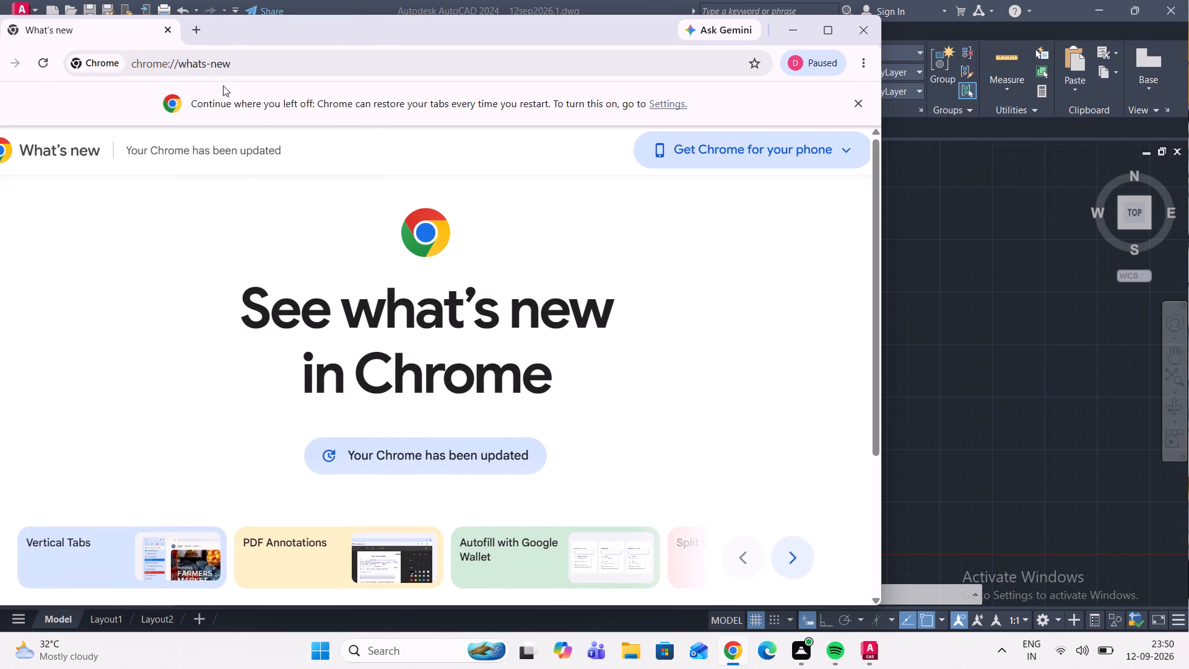
In a new browser tab, rerun the earlier "whatapp wweb" search and open the WhatsApp Web result.
{"action": "left_click", "coordinate": [197, 33]}
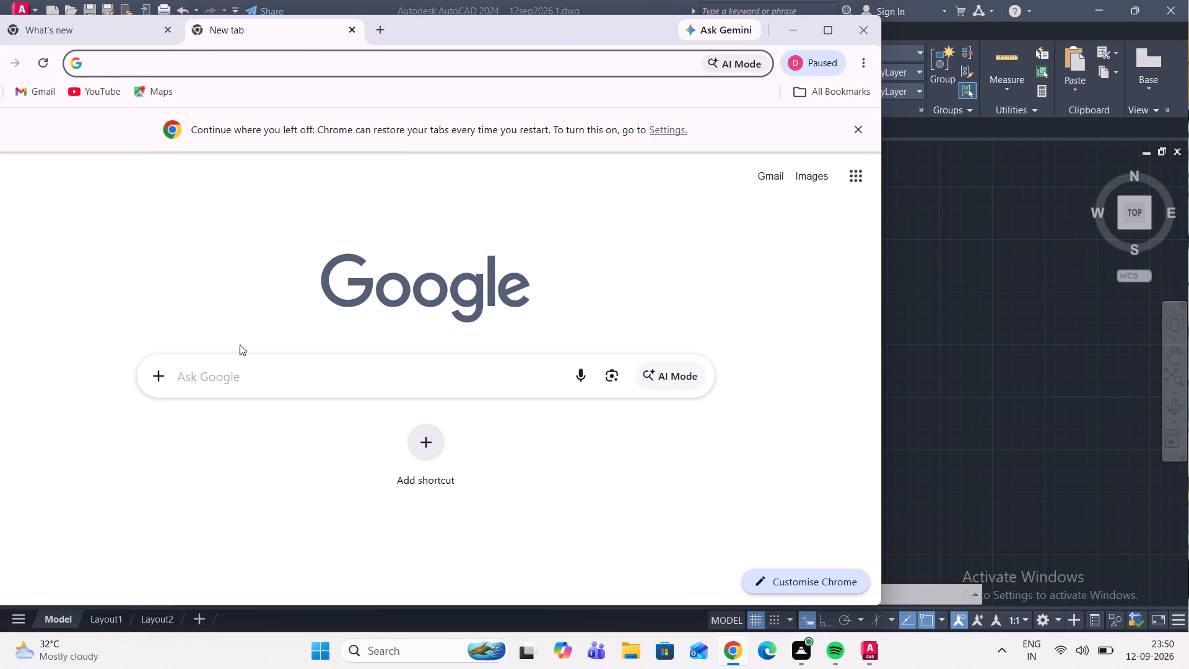
{"action": "left_click", "coordinate": [232, 380]}
{"action": "left_click", "coordinate": [225, 422]}
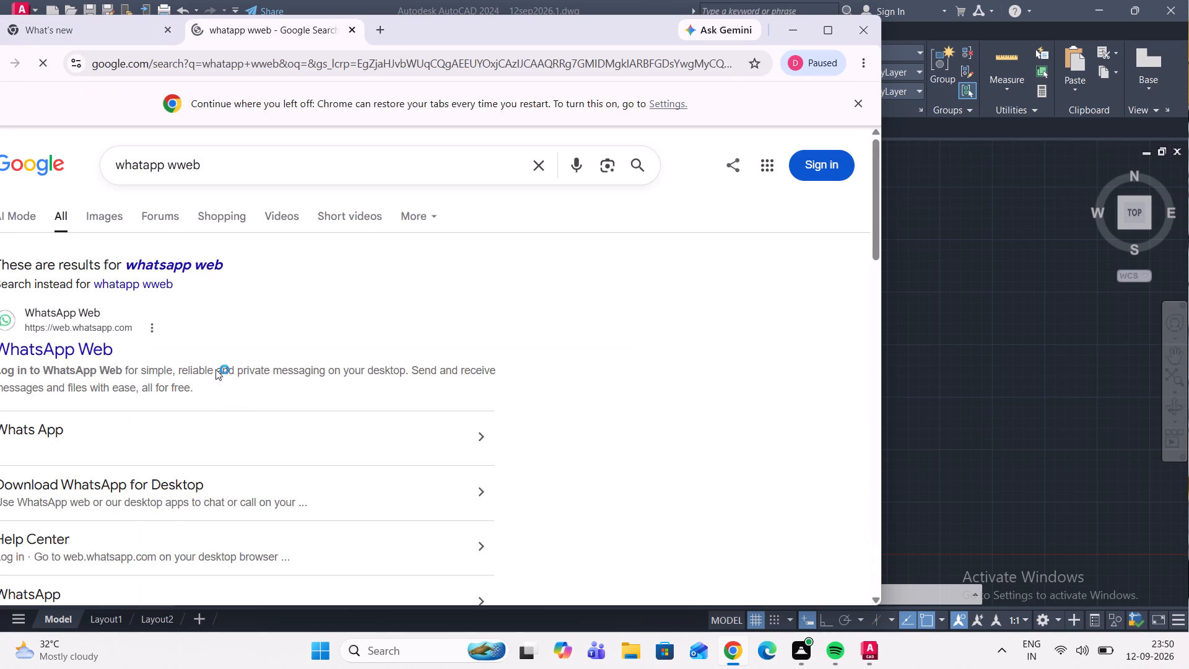
{"action": "left_click", "coordinate": [79, 337]}
{"action": "left_click", "coordinate": [84, 351]}
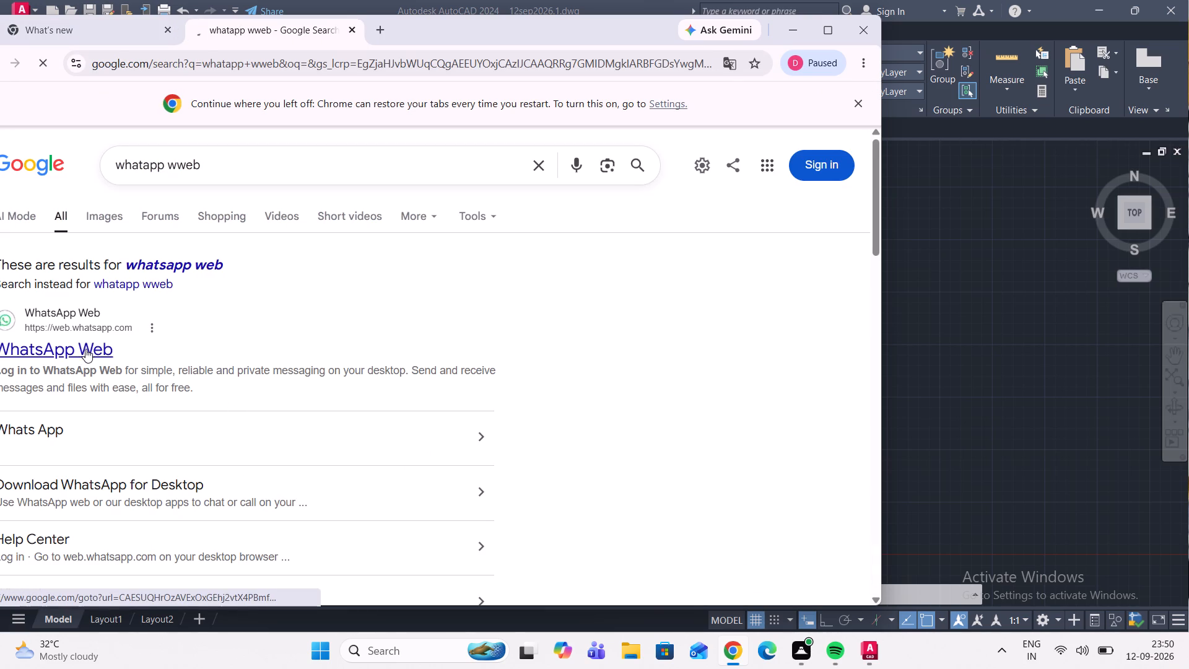
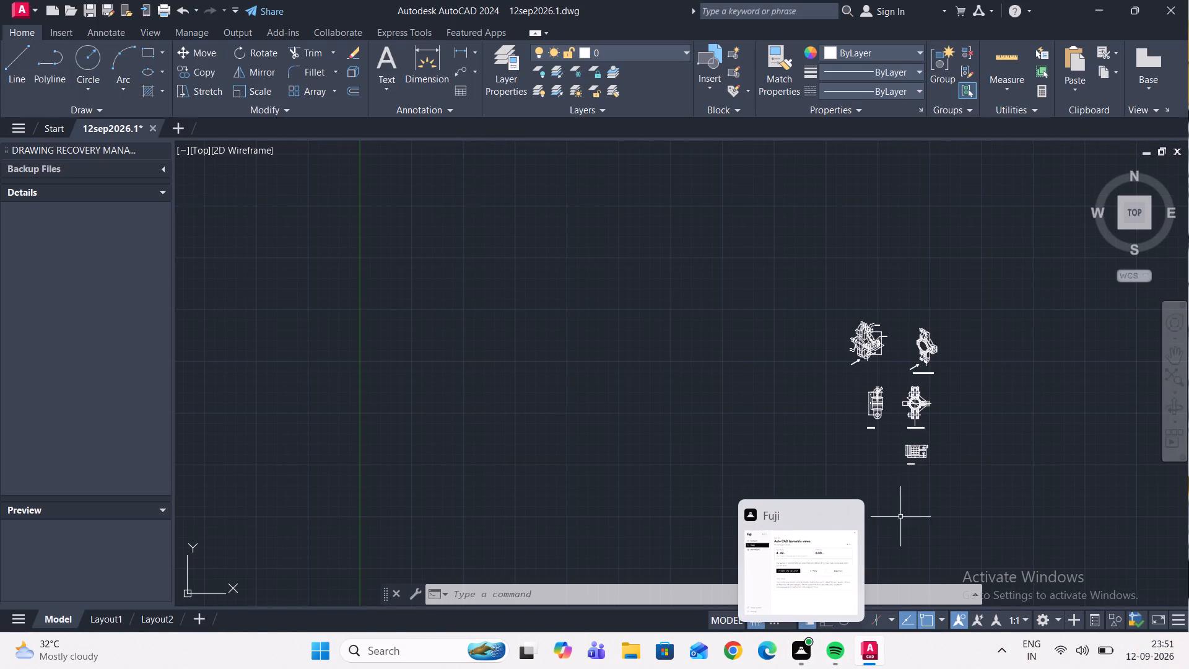
Save the bracket drawing with all its views.
{"action": "scroll", "coordinate": [952, 401], "scroll_direction": "up", "scroll_amount": 1}
{"action": "middle_click_drag", "start_coordinate": [986, 440], "coordinate": [866, 419]}
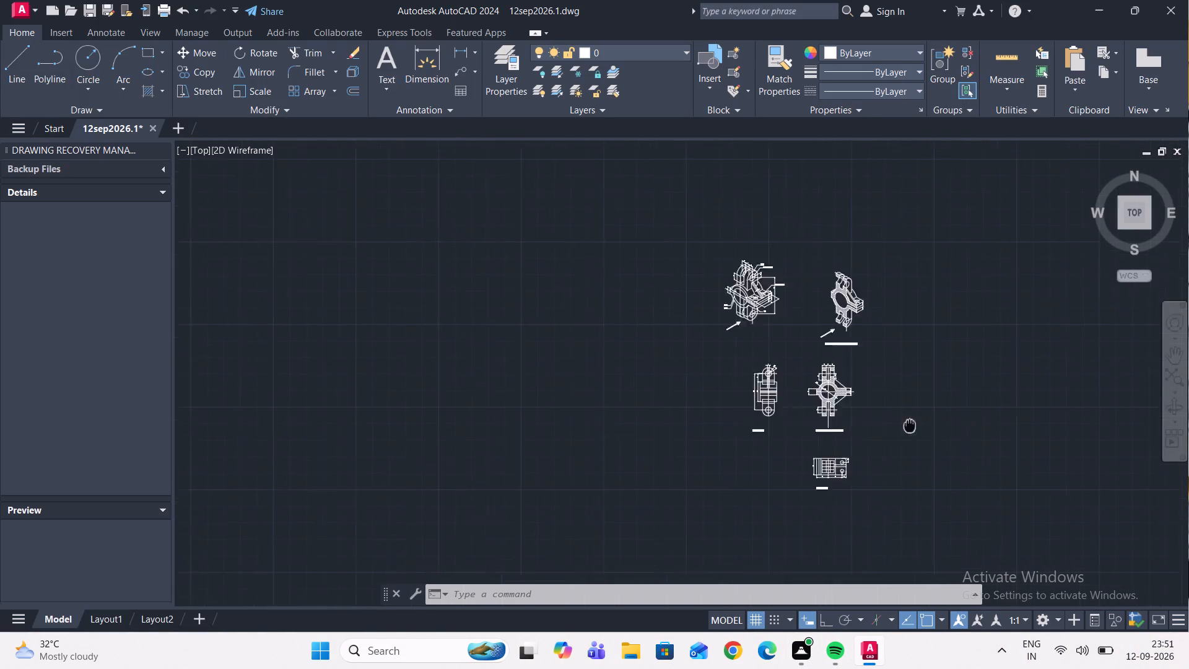
{"action": "middle_click_drag", "start_coordinate": [866, 419], "coordinate": [848, 413]}
{"action": "scroll", "coordinate": [805, 413], "scroll_direction": "down", "scroll_amount": 1}
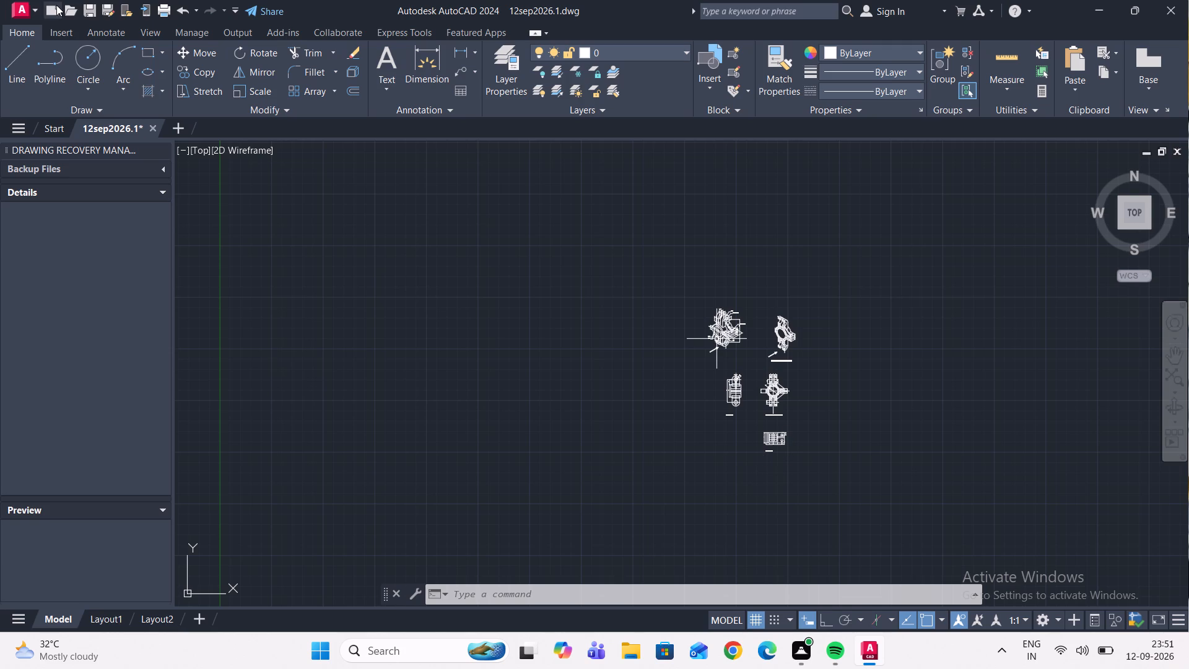
{"action": "key", "text": "ctrl+s"}
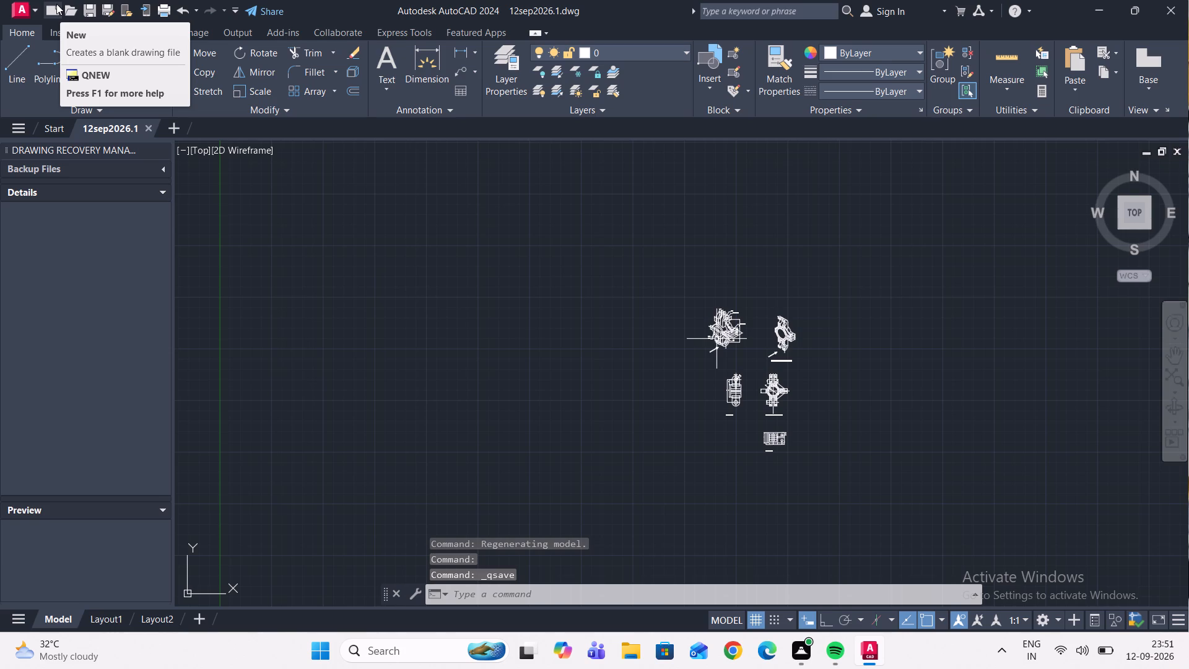
Set up a centred plot with the AutoCAD PDF (High Quality Print).pc3 plotter and a window area enclosing all five bracket views.
{"action": "key", "text": "ctrl+p"}
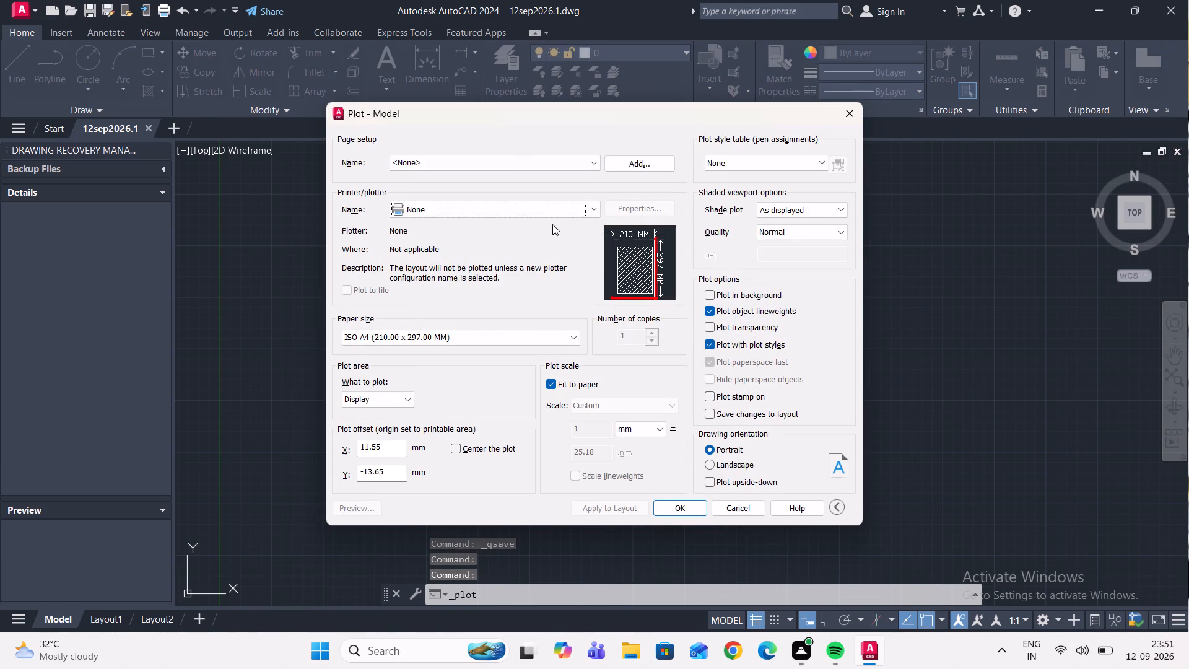
{"action": "left_click", "coordinate": [555, 214]}
{"action": "left_click", "coordinate": [486, 311]}
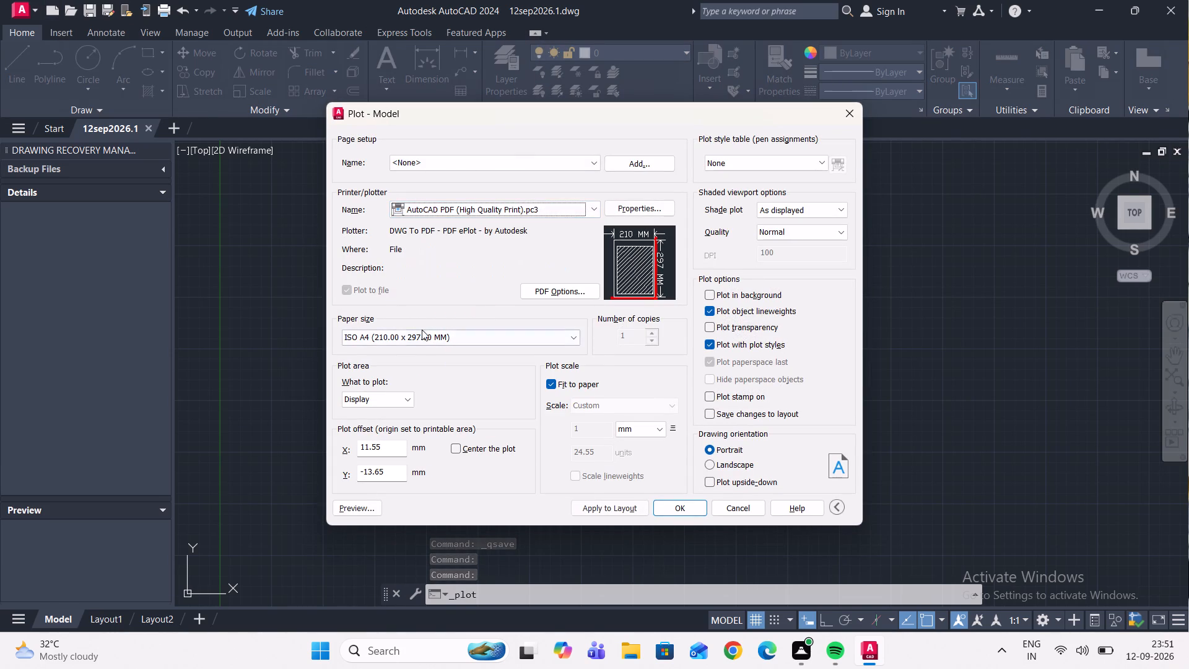
{"action": "left_click", "coordinate": [458, 452]}
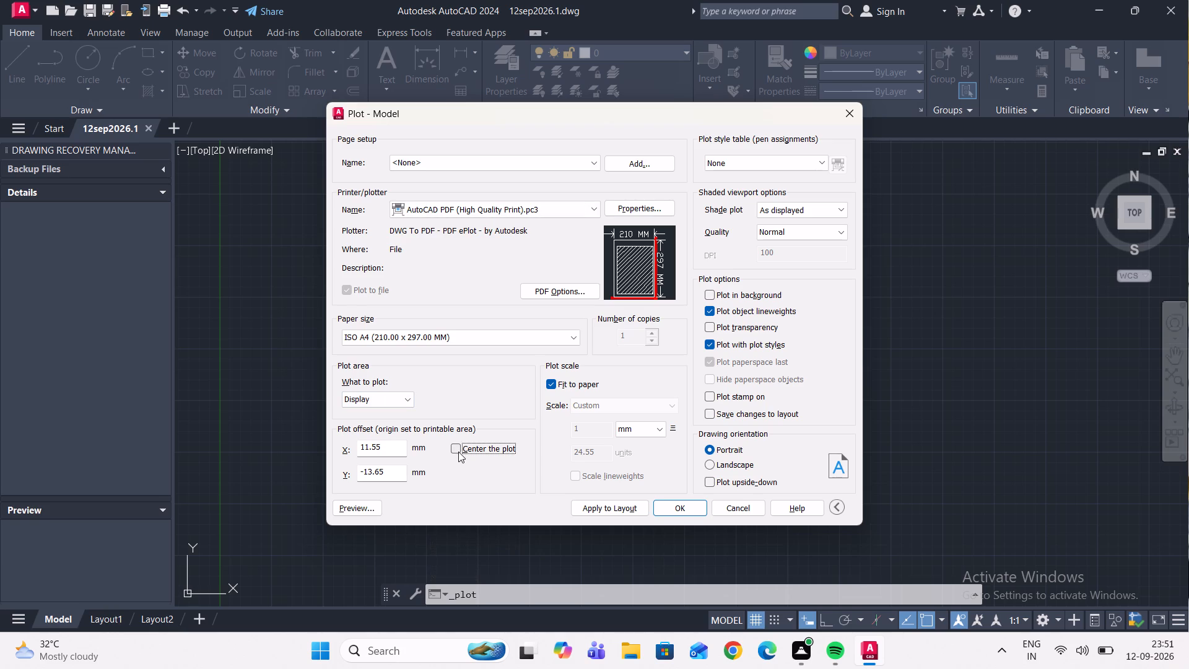
{"action": "left_click", "coordinate": [403, 406]}
{"action": "left_click", "coordinate": [403, 443]}
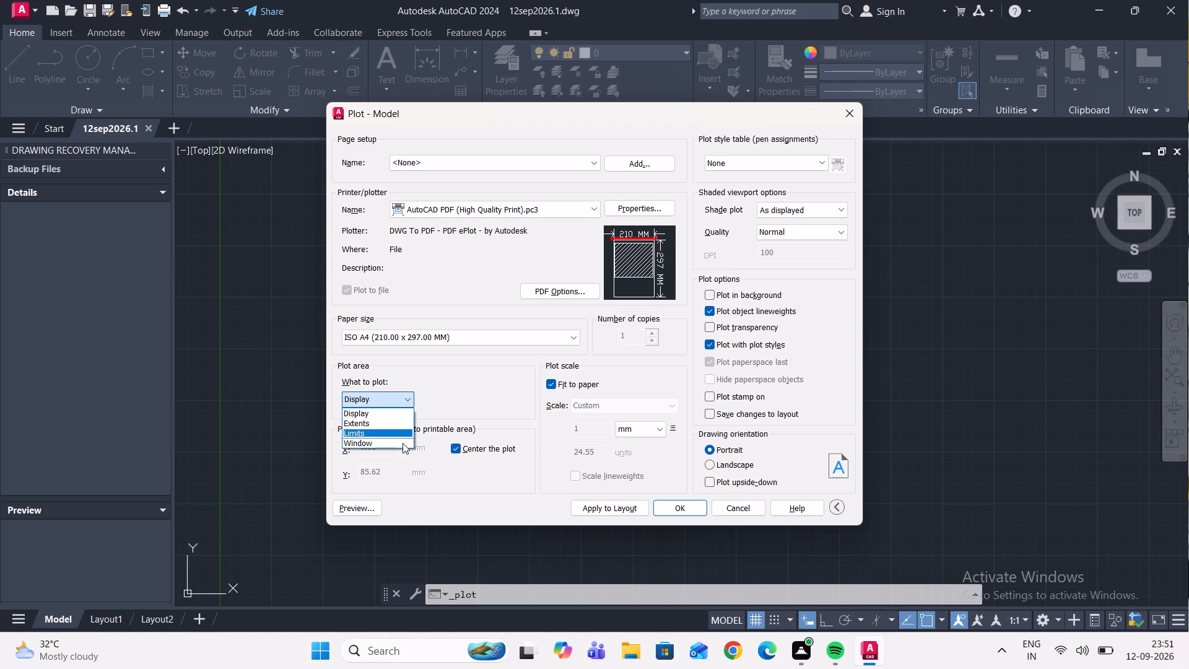
{"action": "left_click_drag", "start_coordinate": [836, 468], "coordinate": [836, 450]}
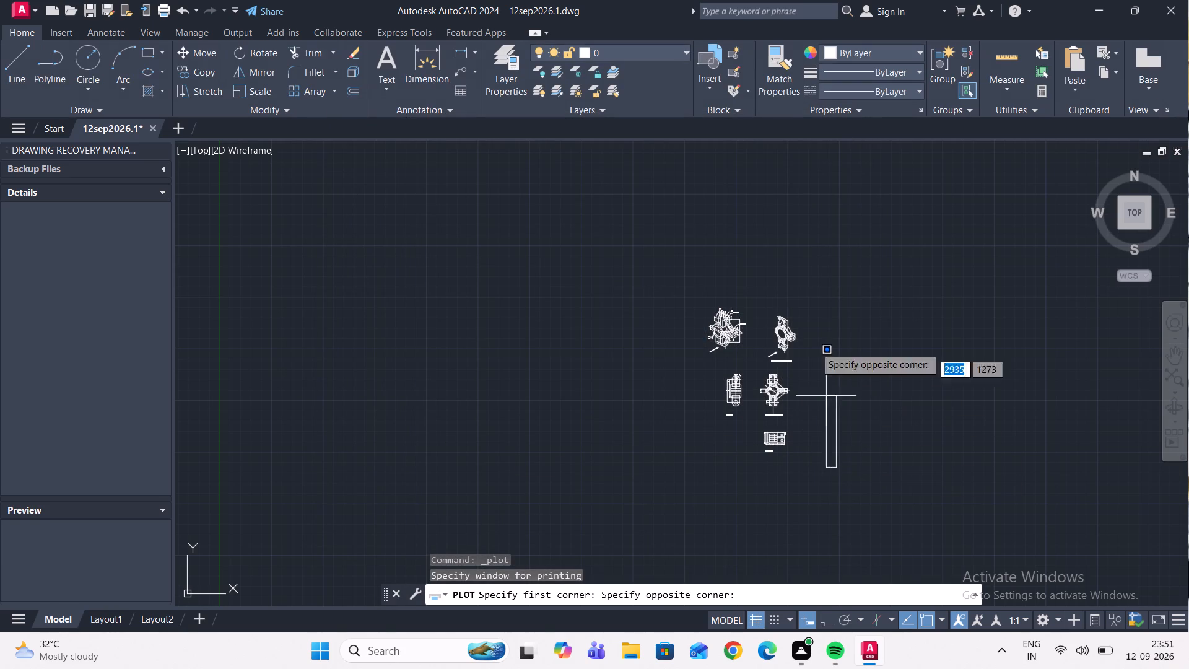
{"action": "left_click", "coordinate": [693, 298]}
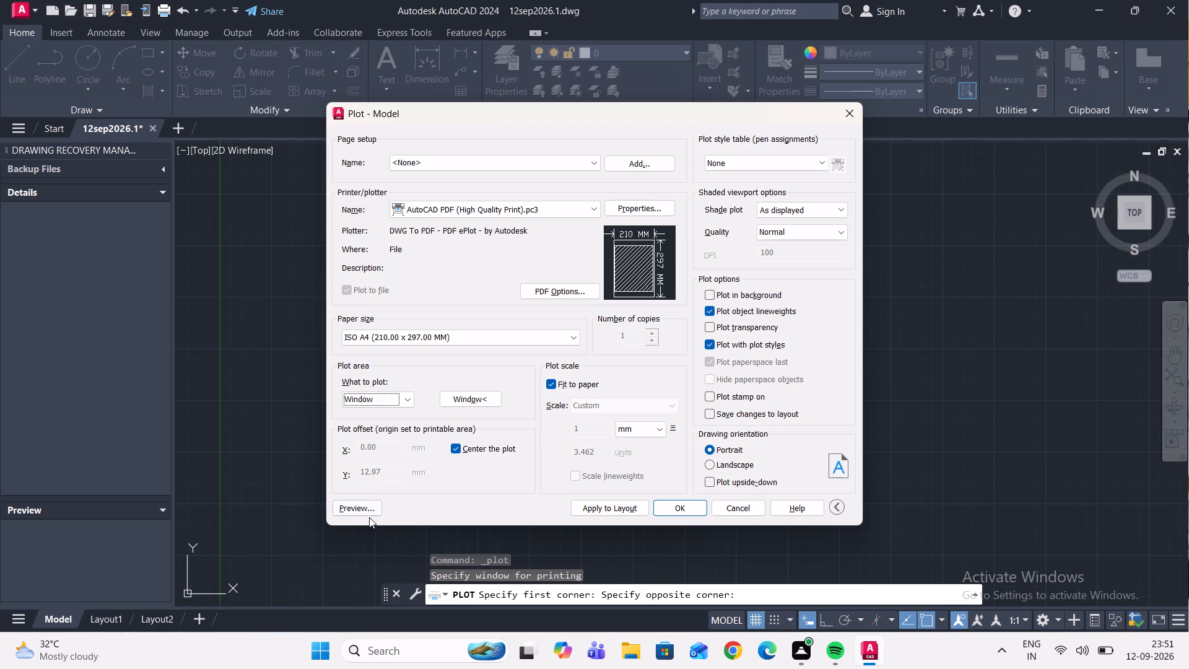
Preview the plot and examine the dimensioned isometric view and its position on the sheet.
{"action": "left_click", "coordinate": [370, 511]}
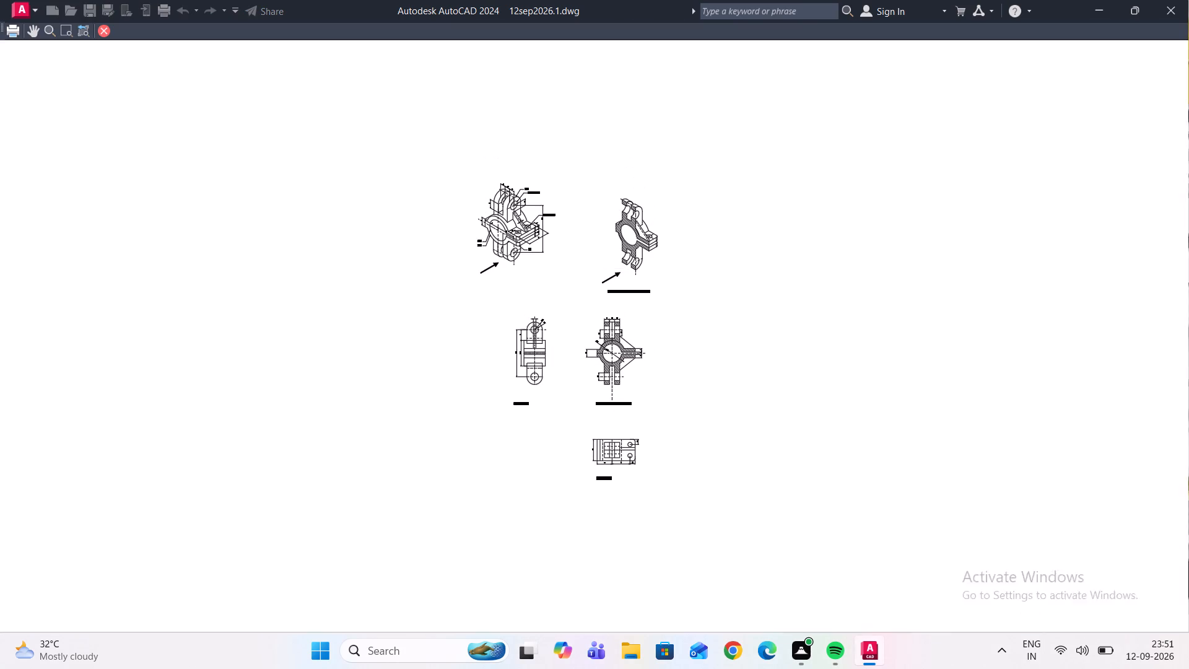
{"action": "scroll", "coordinate": [512, 209], "scroll_direction": "up", "scroll_amount": 5}
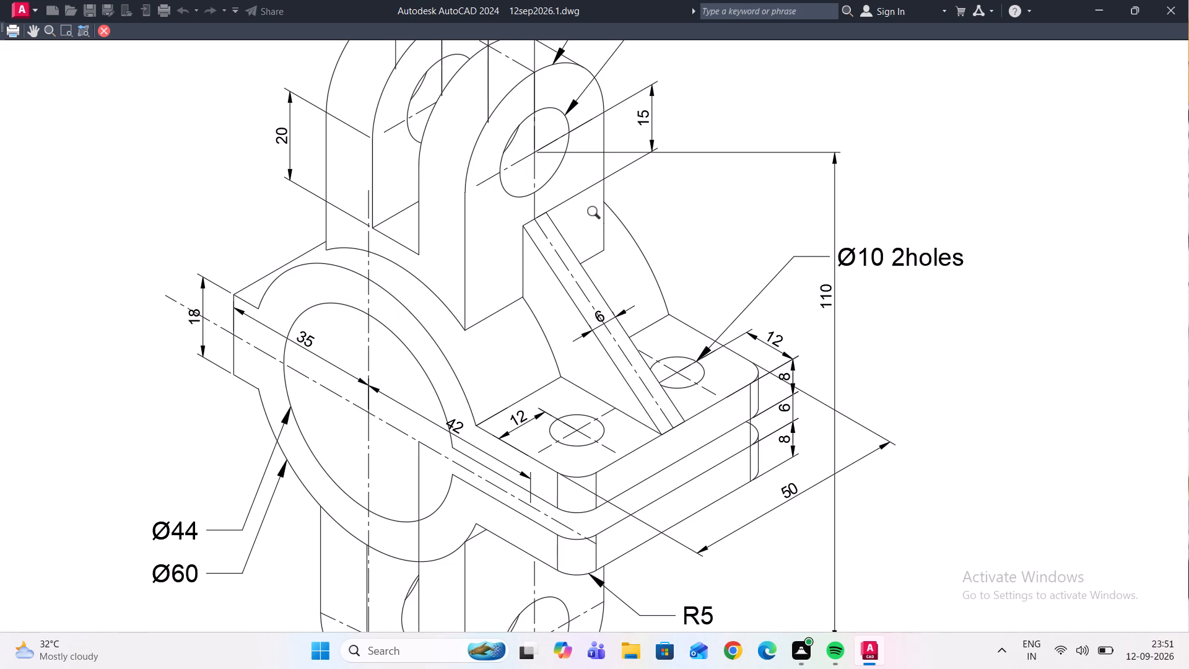
{"action": "scroll", "coordinate": [597, 214], "scroll_direction": "down", "scroll_amount": 2}
{"action": "scroll", "coordinate": [755, 258], "scroll_direction": "down", "scroll_amount": 2}
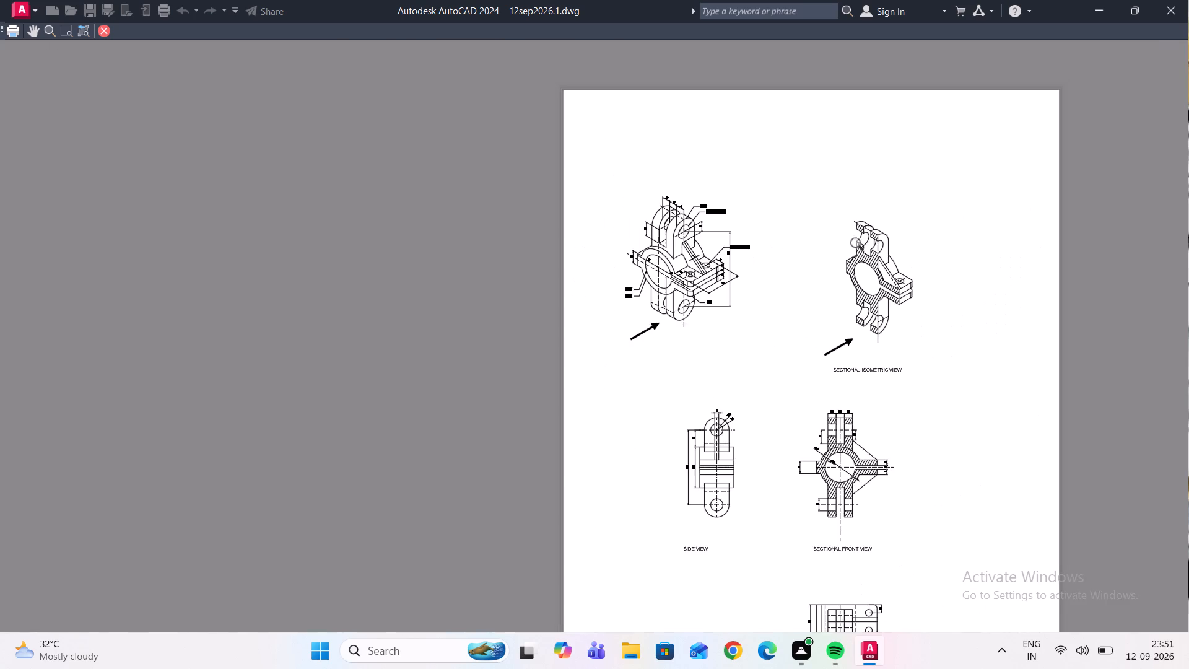
{"action": "scroll", "coordinate": [884, 247], "scroll_direction": "up", "scroll_amount": 2}
{"action": "scroll", "coordinate": [983, 315], "scroll_direction": "down", "scroll_amount": 2}
{"action": "scroll", "coordinate": [968, 305], "scroll_direction": "up", "scroll_amount": 1}
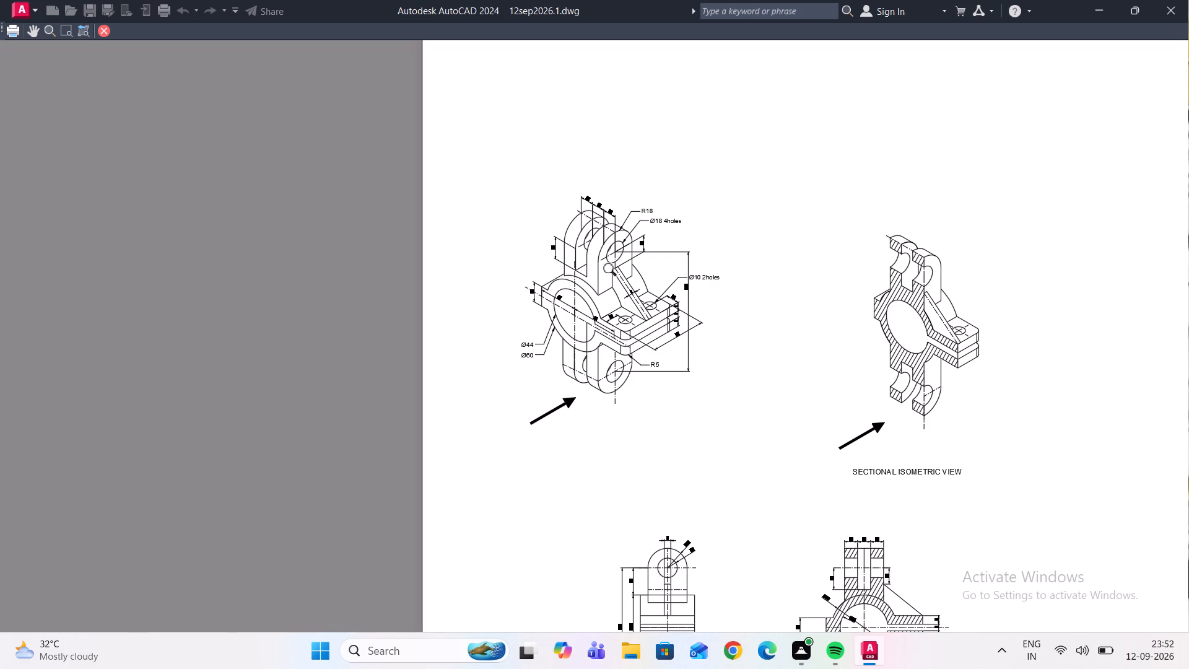
{"action": "scroll", "coordinate": [615, 226], "scroll_direction": "up", "scroll_amount": 4}
{"action": "scroll", "coordinate": [555, 230], "scroll_direction": "down", "scroll_amount": 2}
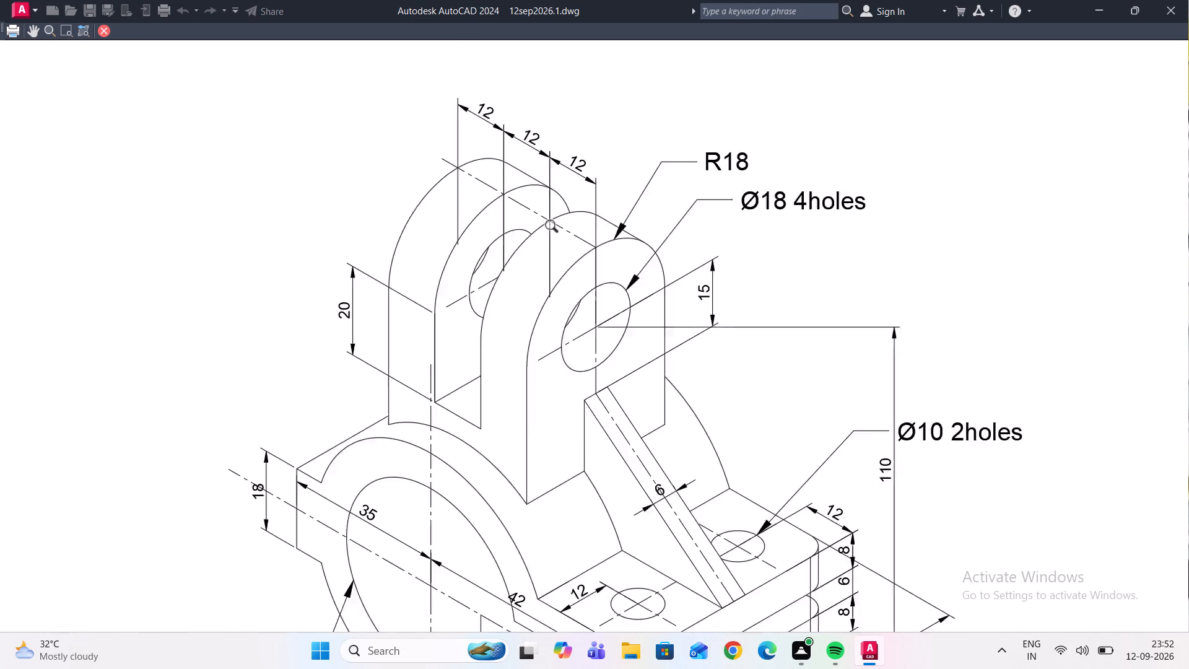
{"action": "scroll", "coordinate": [554, 227], "scroll_direction": "down", "scroll_amount": 2}
Examine the previewed sectional isometric view's hatching and the side, sectional front and top views with their labels.
{"action": "middle_click_drag", "start_coordinate": [554, 315], "coordinate": [452, 280]}
{"action": "scroll", "coordinate": [770, 304], "scroll_direction": "up", "scroll_amount": 4}
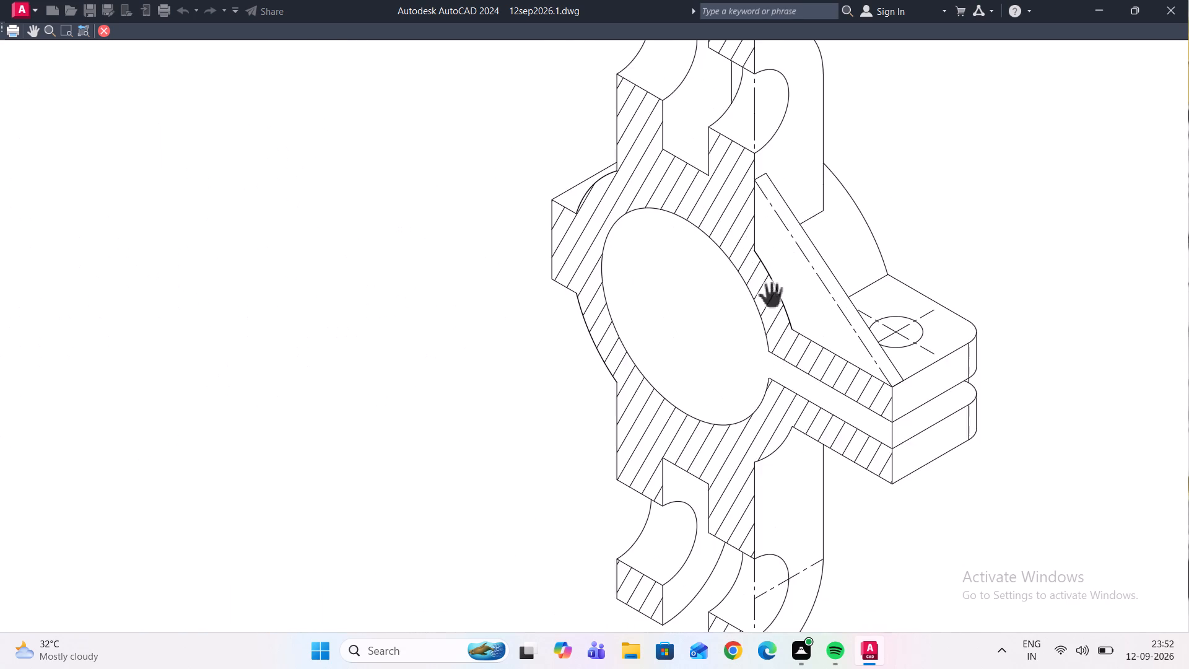
{"action": "scroll", "coordinate": [788, 263], "scroll_direction": "down", "scroll_amount": 5}
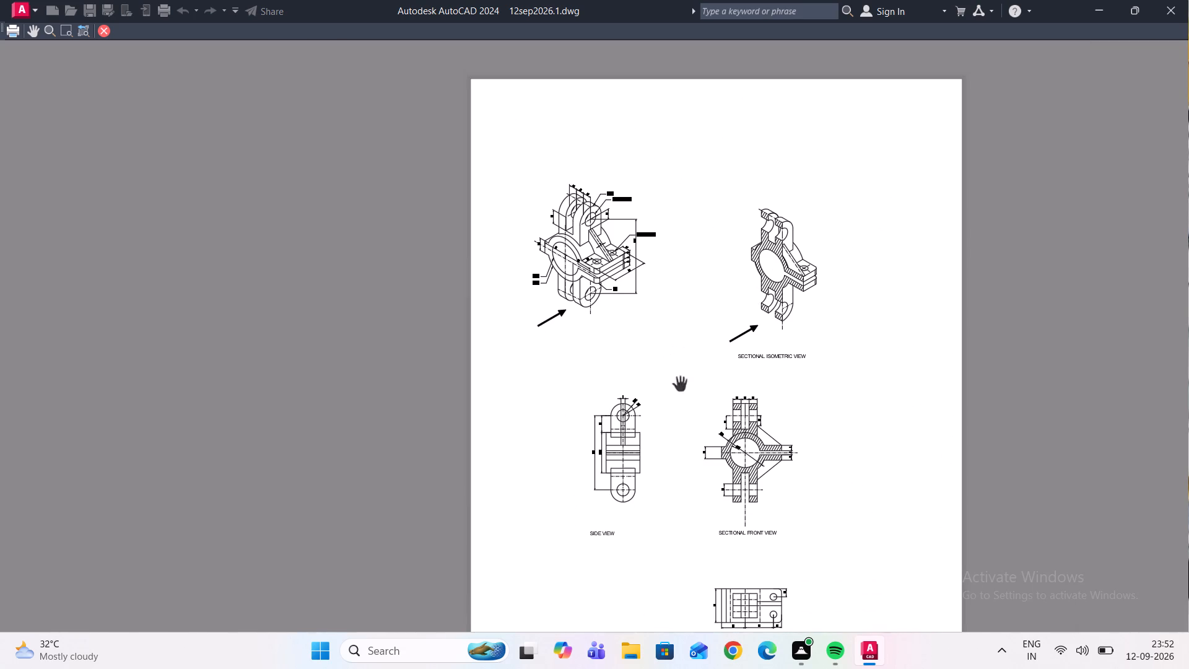
{"action": "scroll", "coordinate": [615, 448], "scroll_direction": "up", "scroll_amount": 2}
{"action": "scroll", "coordinate": [629, 426], "scroll_direction": "down", "scroll_amount": 4}
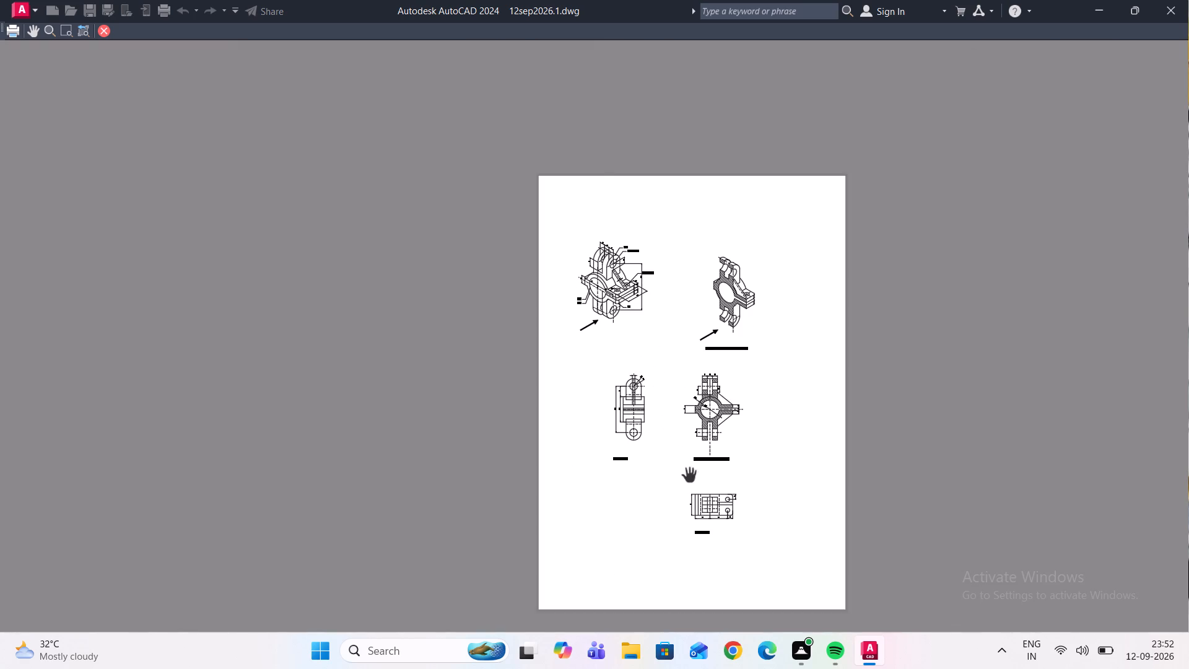
{"action": "scroll", "coordinate": [718, 461], "scroll_direction": "up", "scroll_amount": 4}
{"action": "middle_click_drag", "start_coordinate": [734, 440], "coordinate": [781, 401]}
{"action": "scroll", "coordinate": [815, 346], "scroll_direction": "down", "scroll_amount": 4}
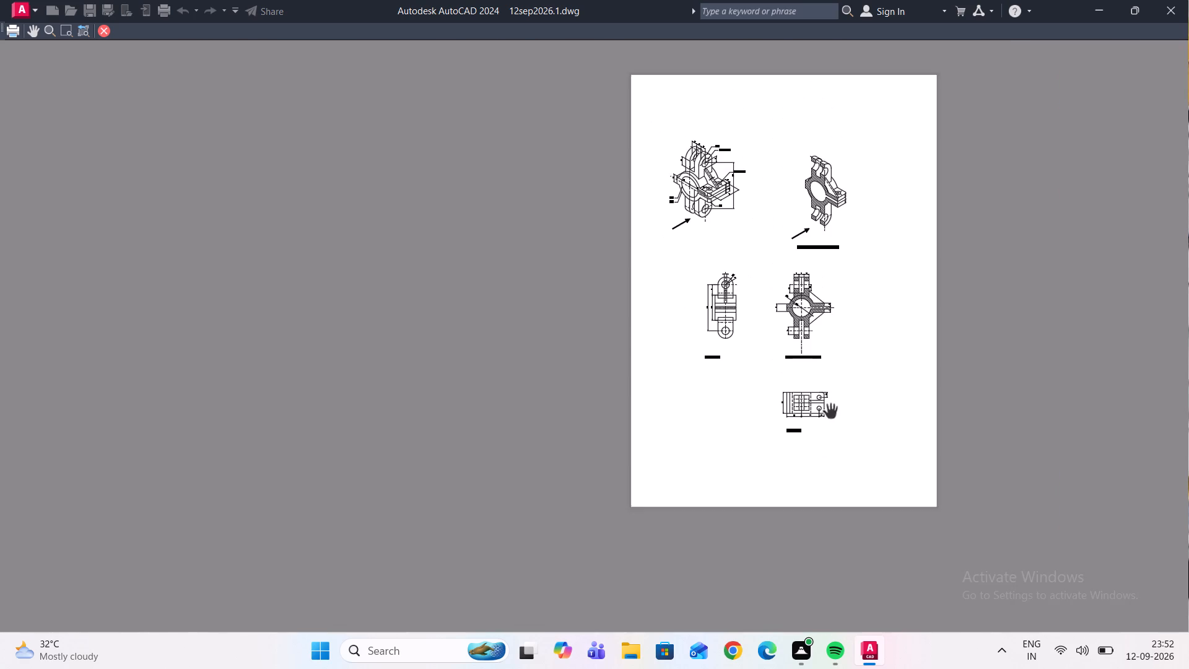
{"action": "scroll", "coordinate": [809, 413], "scroll_direction": "up", "scroll_amount": 4}
{"action": "scroll", "coordinate": [856, 422], "scroll_direction": "down", "scroll_amount": 3}
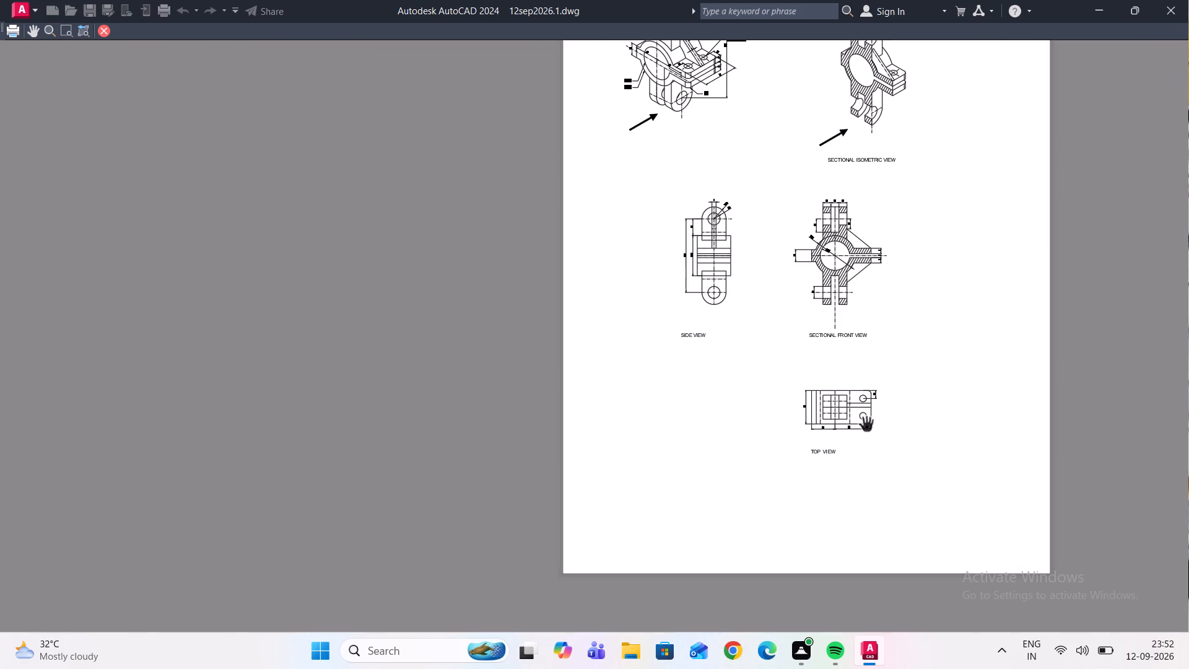
{"action": "middle_click_drag", "start_coordinate": [880, 376], "coordinate": [868, 499]}
{"action": "scroll", "coordinate": [873, 496], "scroll_direction": "down", "scroll_amount": 1}
Recheck the isometric view's dimensions in the plot preview, along with the whole sheet layout.
{"action": "scroll", "coordinate": [735, 299], "scroll_direction": "up", "scroll_amount": 3}
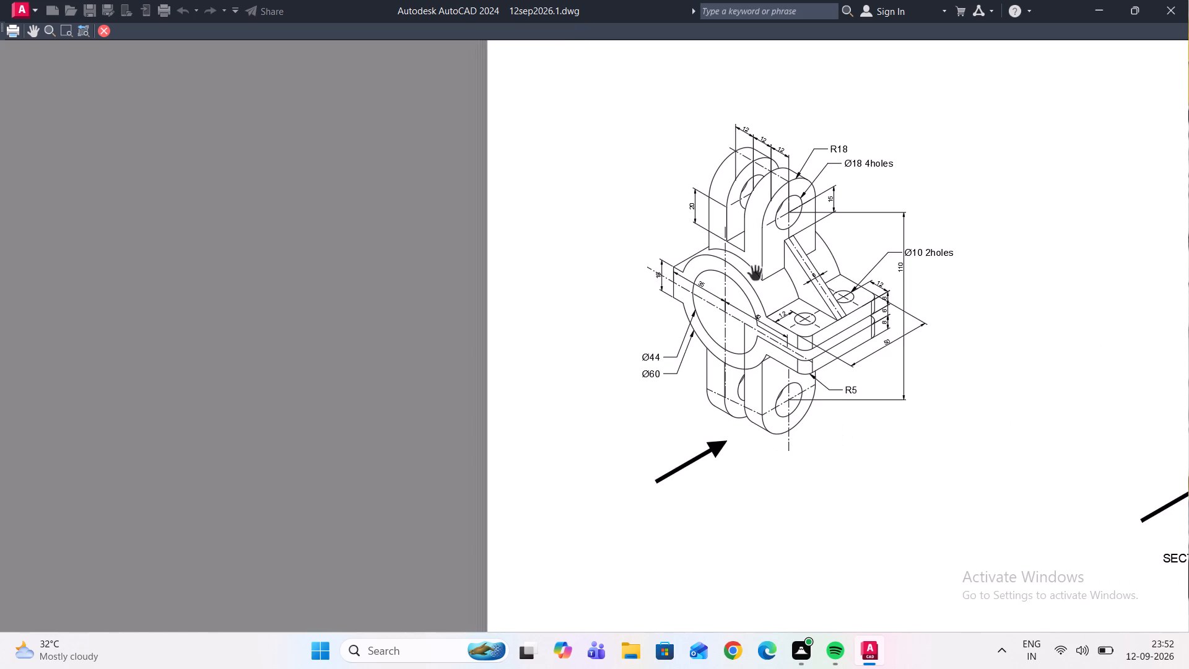
{"action": "scroll", "coordinate": [756, 273], "scroll_direction": "up", "scroll_amount": 2}
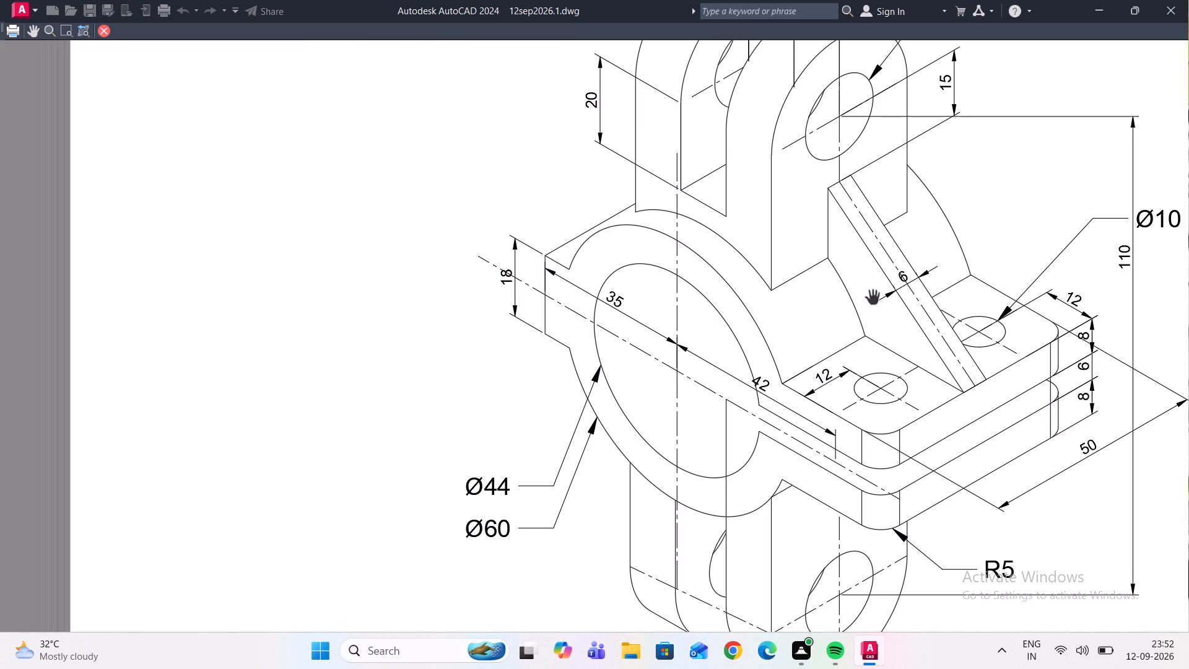
{"action": "scroll", "coordinate": [969, 289], "scroll_direction": "down", "scroll_amount": 2}
{"action": "middle_click_drag", "start_coordinate": [970, 310], "coordinate": [954, 311]}
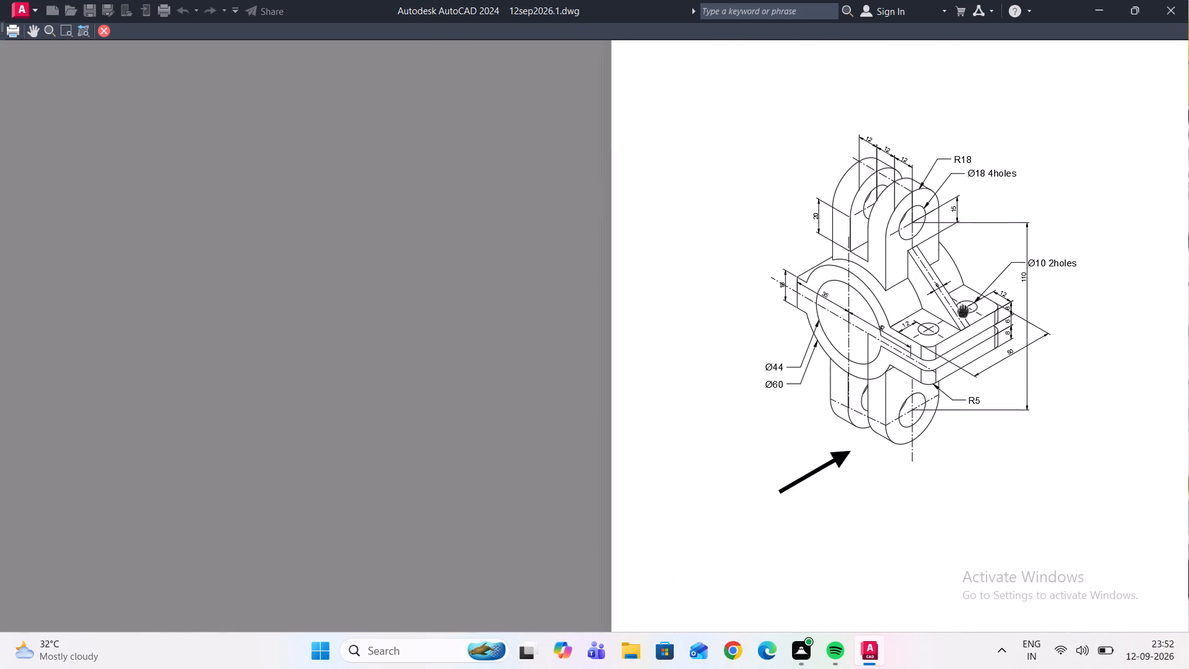
{"action": "middle_click_drag", "start_coordinate": [954, 311], "coordinate": [638, 222]}
{"action": "scroll", "coordinate": [801, 194], "scroll_direction": "down", "scroll_amount": 2}
{"action": "scroll", "coordinate": [850, 208], "scroll_direction": "down", "scroll_amount": 1}
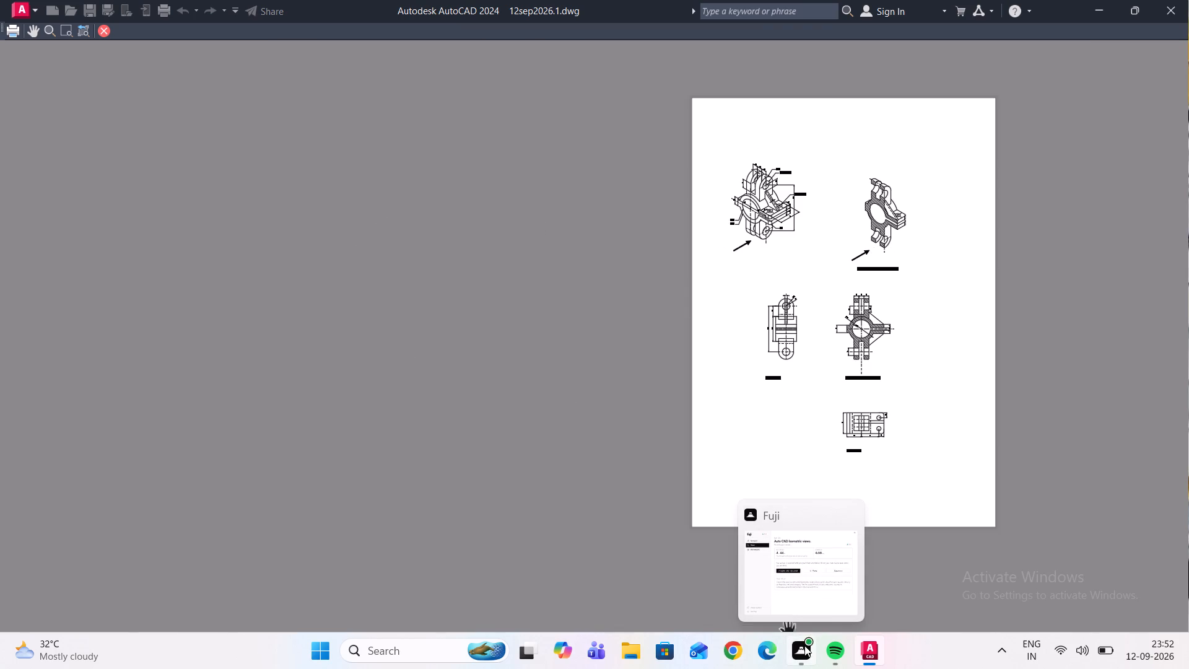
Plot the sheet to a PDF file named 12sep2026.1-Model.pdf in the Documents folder.
{"action": "left_click", "coordinate": [6, 28]}
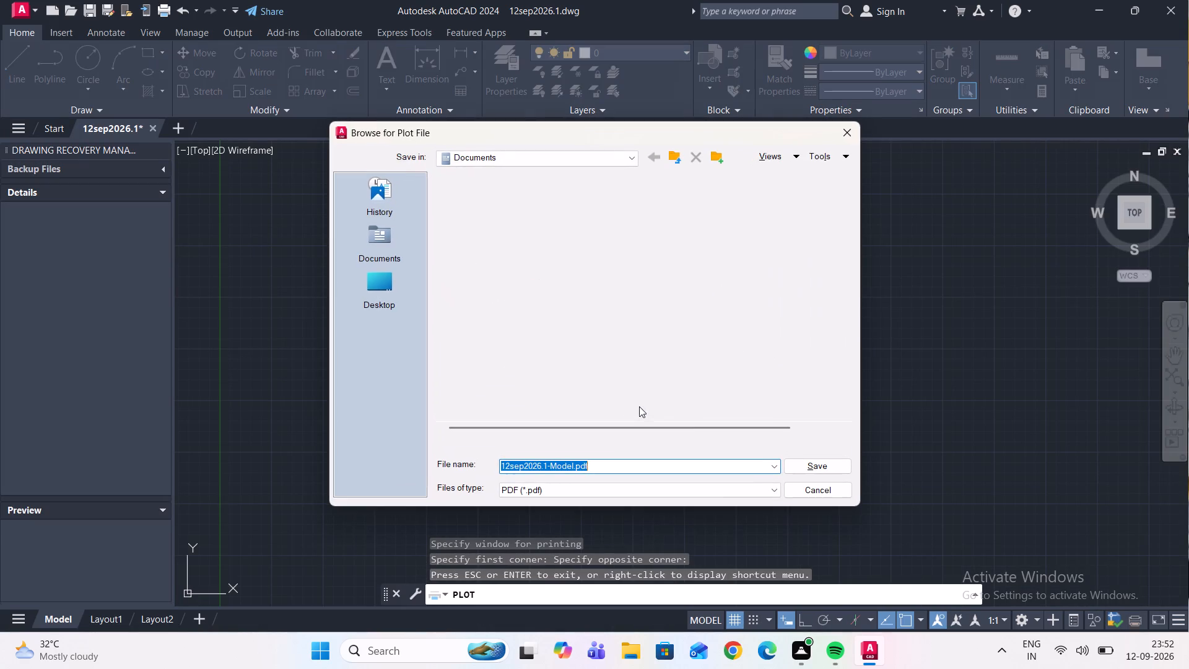
{"action": "left_click", "coordinate": [822, 466]}
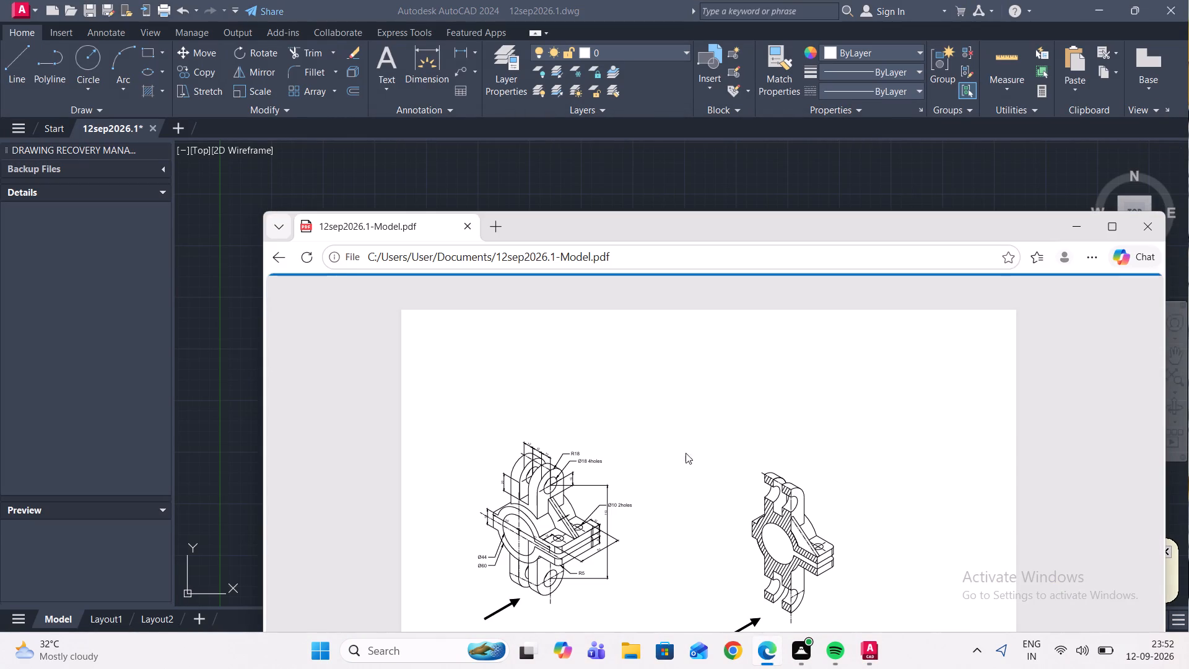
Look through all the views in the plotted PDF in Microsoft Edge and close it.
{"action": "scroll", "coordinate": [536, 507], "scroll_direction": "up", "scroll_amount": 4}
{"action": "scroll", "coordinate": [668, 494], "scroll_direction": "down", "scroll_amount": 5}
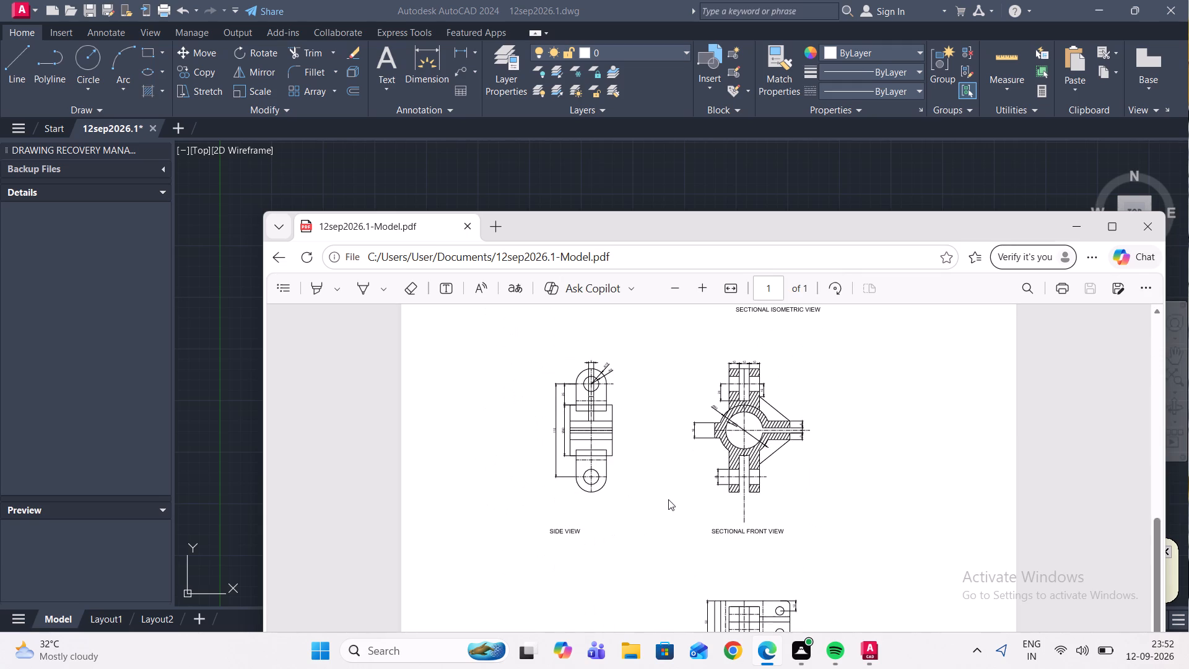
{"action": "scroll", "coordinate": [732, 495], "scroll_direction": "up", "scroll_amount": 2}
{"action": "scroll", "coordinate": [777, 464], "scroll_direction": "up", "scroll_amount": 2}
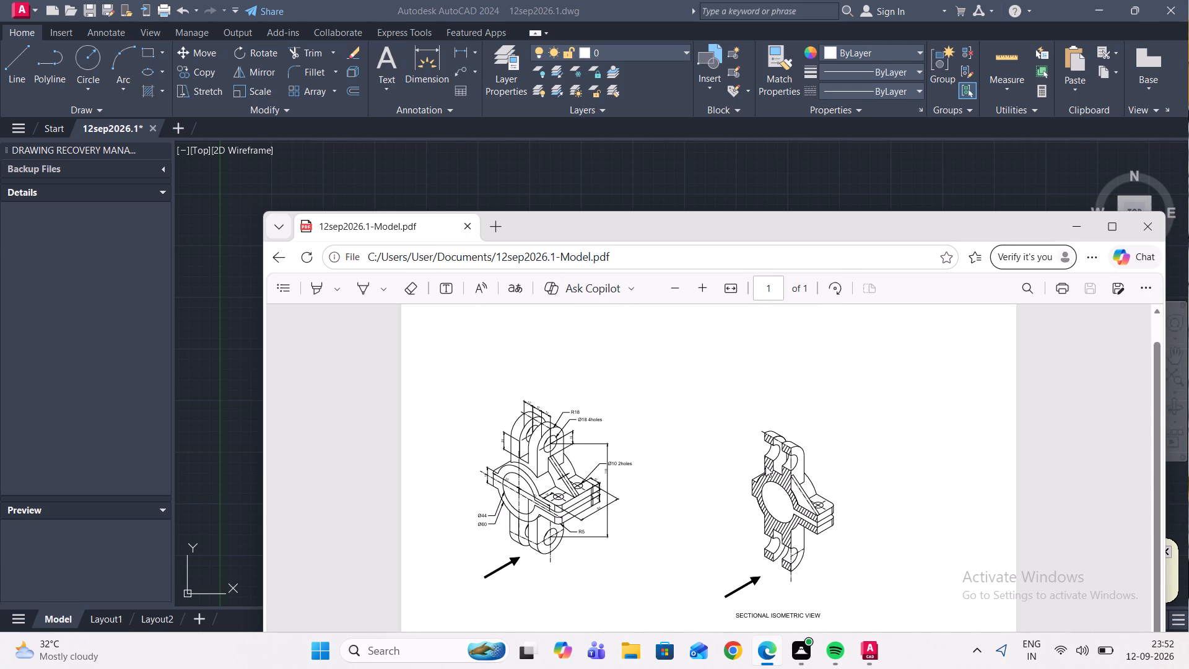
{"action": "scroll", "coordinate": [765, 466], "scroll_direction": "down", "scroll_amount": 5}
{"action": "scroll", "coordinate": [756, 474], "scroll_direction": "up", "scroll_amount": 2}
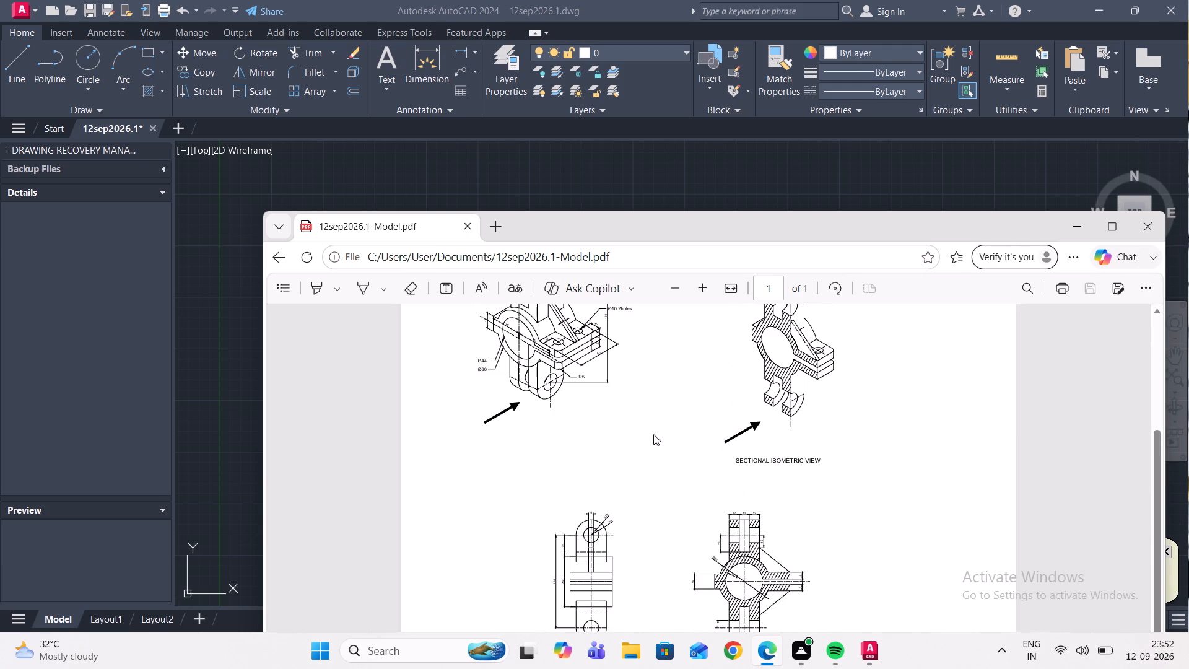
{"action": "left_click", "coordinate": [1146, 232]}
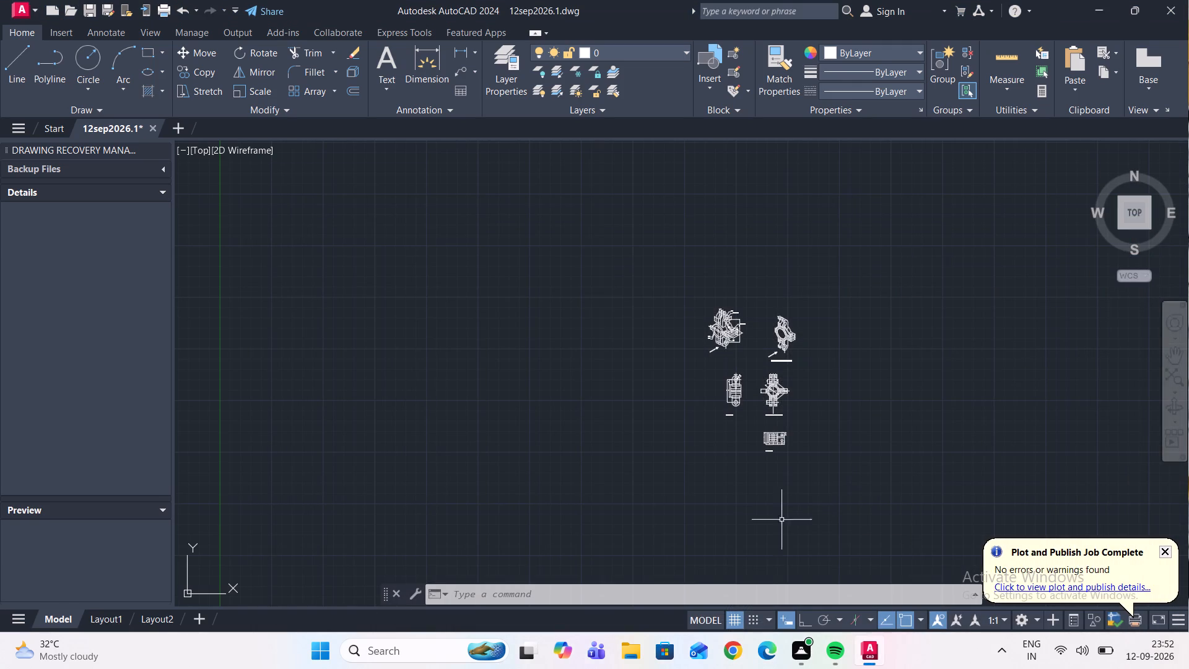